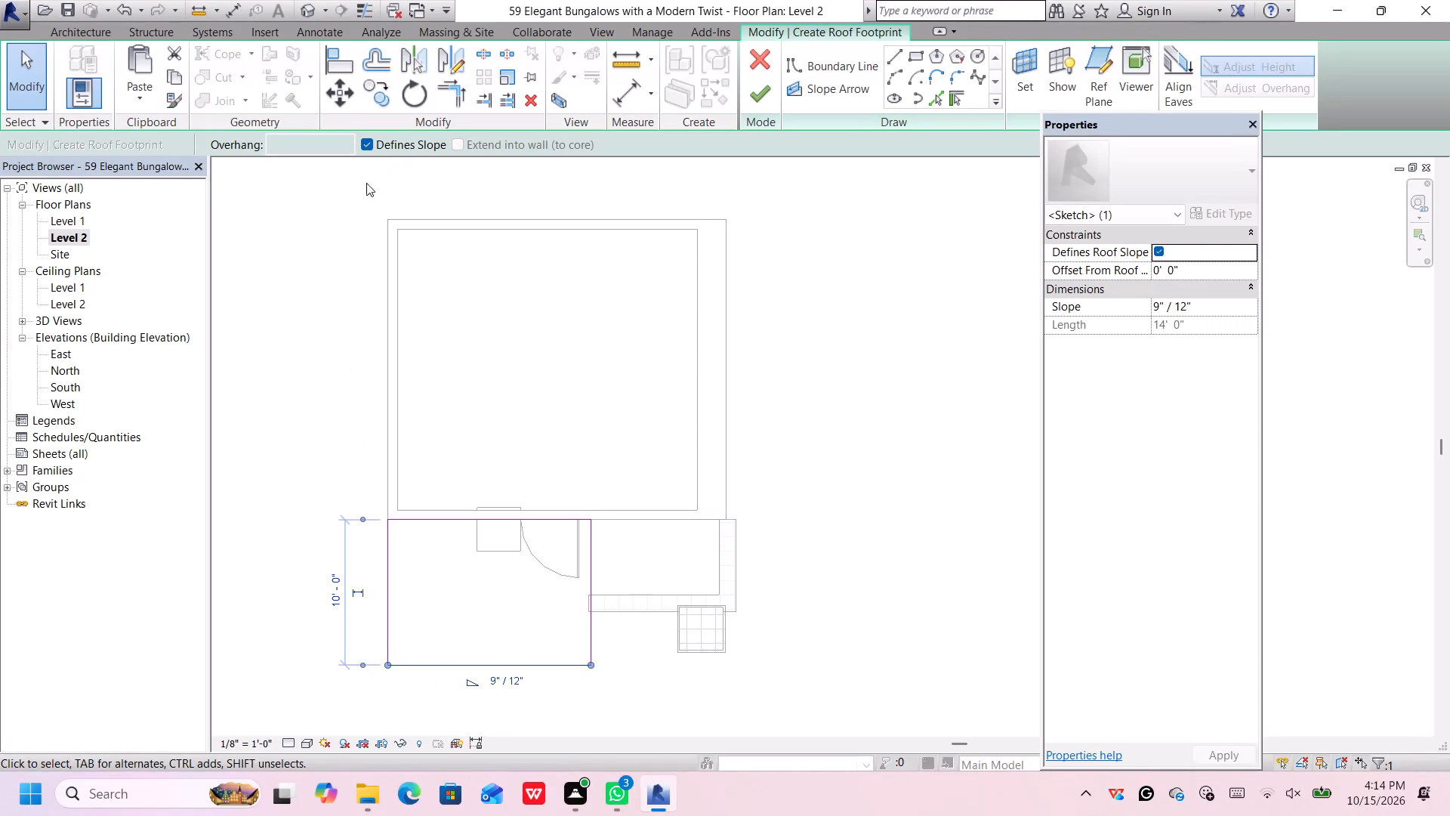
Turn off the slope definition on the porch roof footprint's front edge and finish the roof.
{"action": "left_click", "coordinate": [371, 141]}
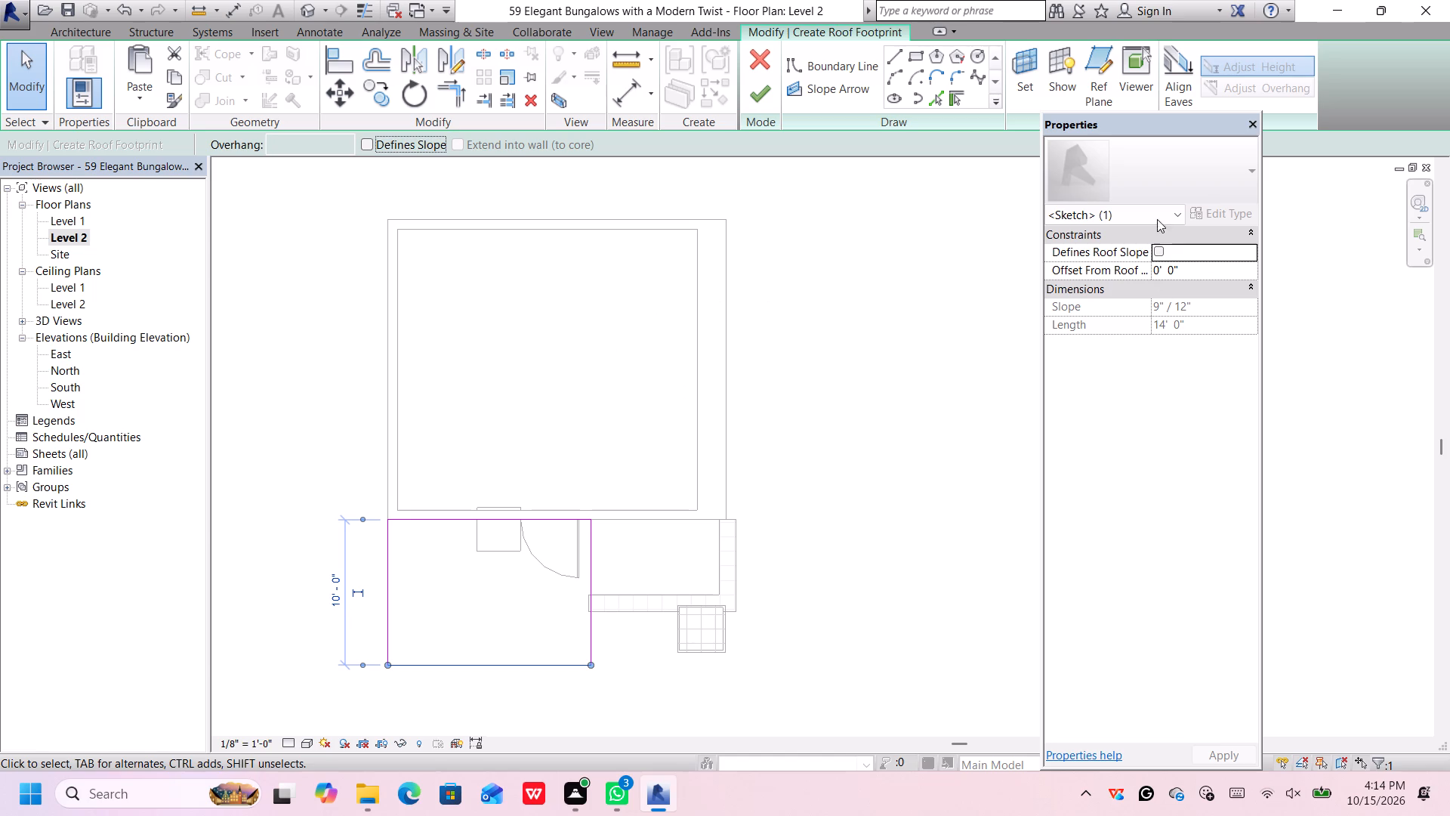
{"action": "left_click", "coordinate": [764, 97]}
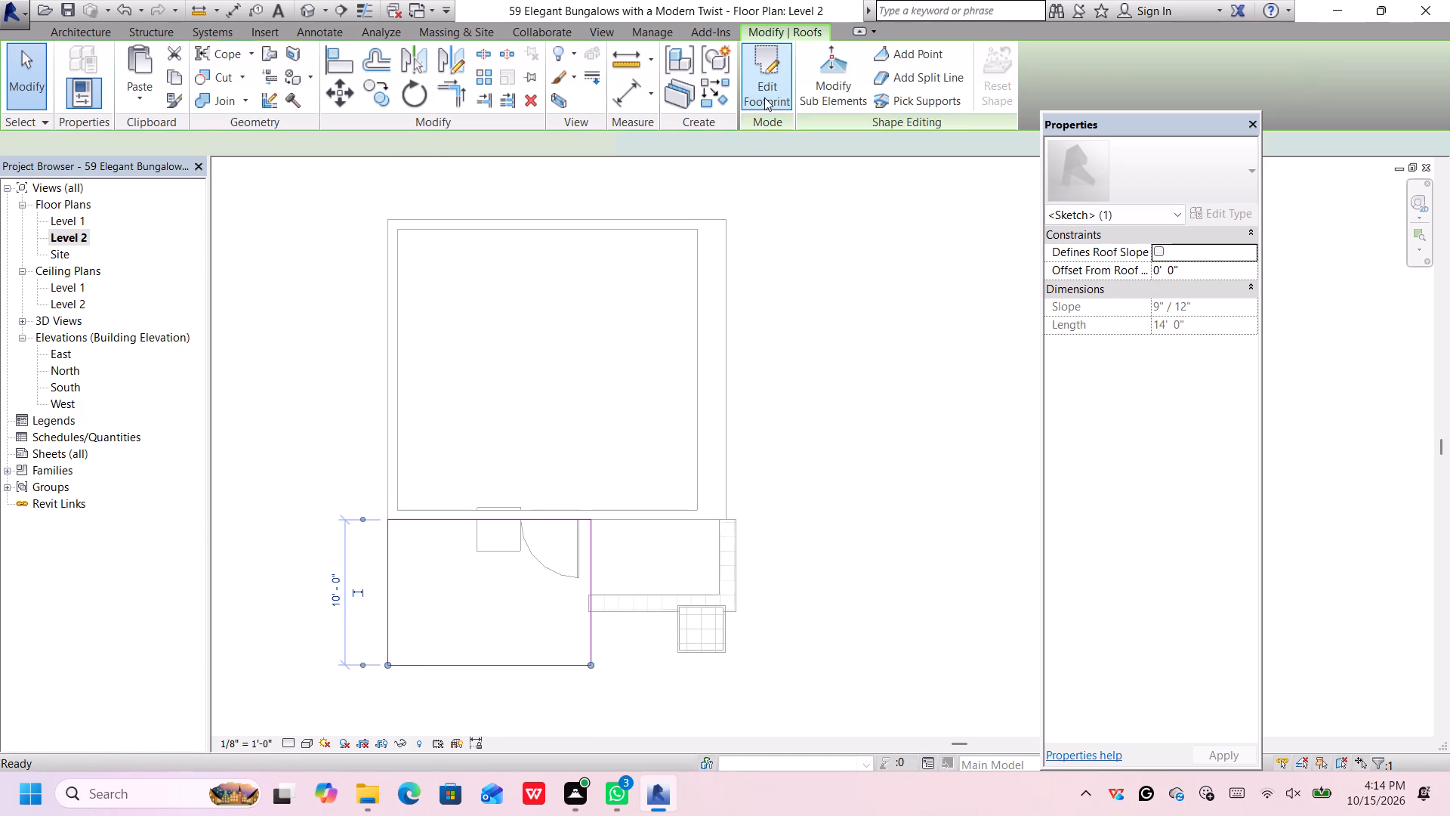
Try the Generic - 12" type on the porch roof, and settle on the Generic - 9" type.
{"action": "left_click", "coordinate": [1126, 181]}
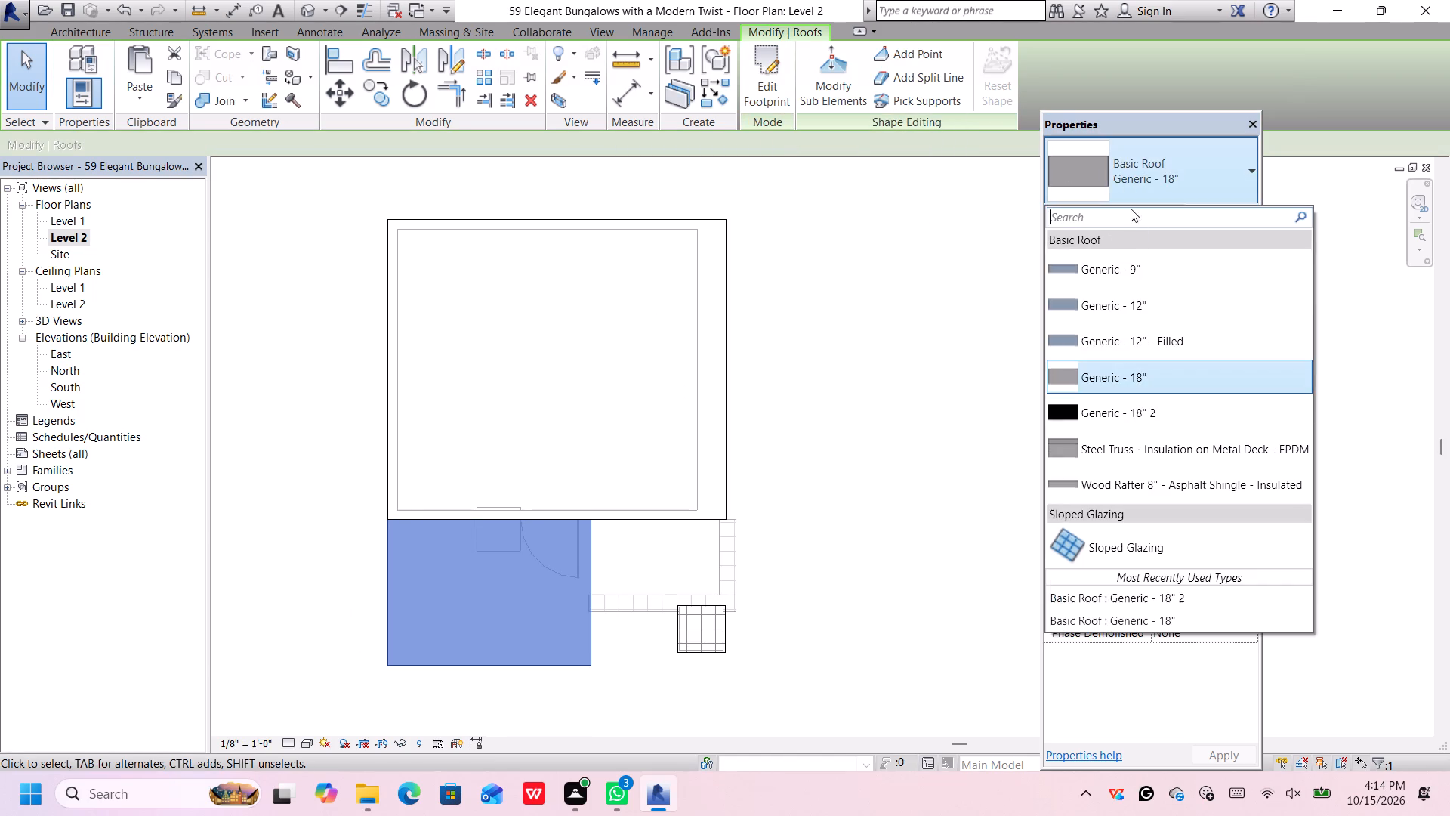
{"action": "left_click", "coordinate": [1145, 305]}
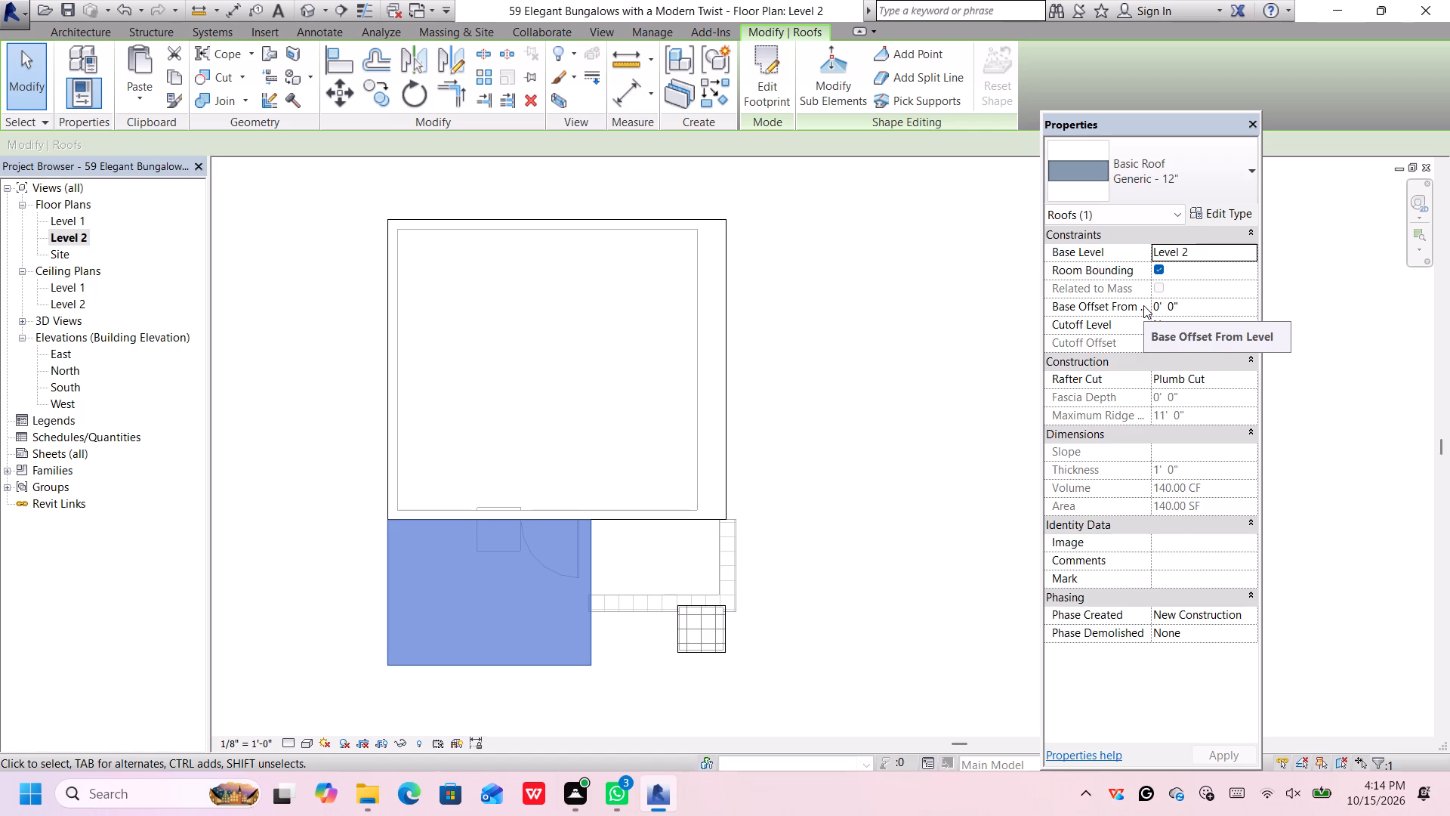
{"action": "left_click", "coordinate": [1193, 175]}
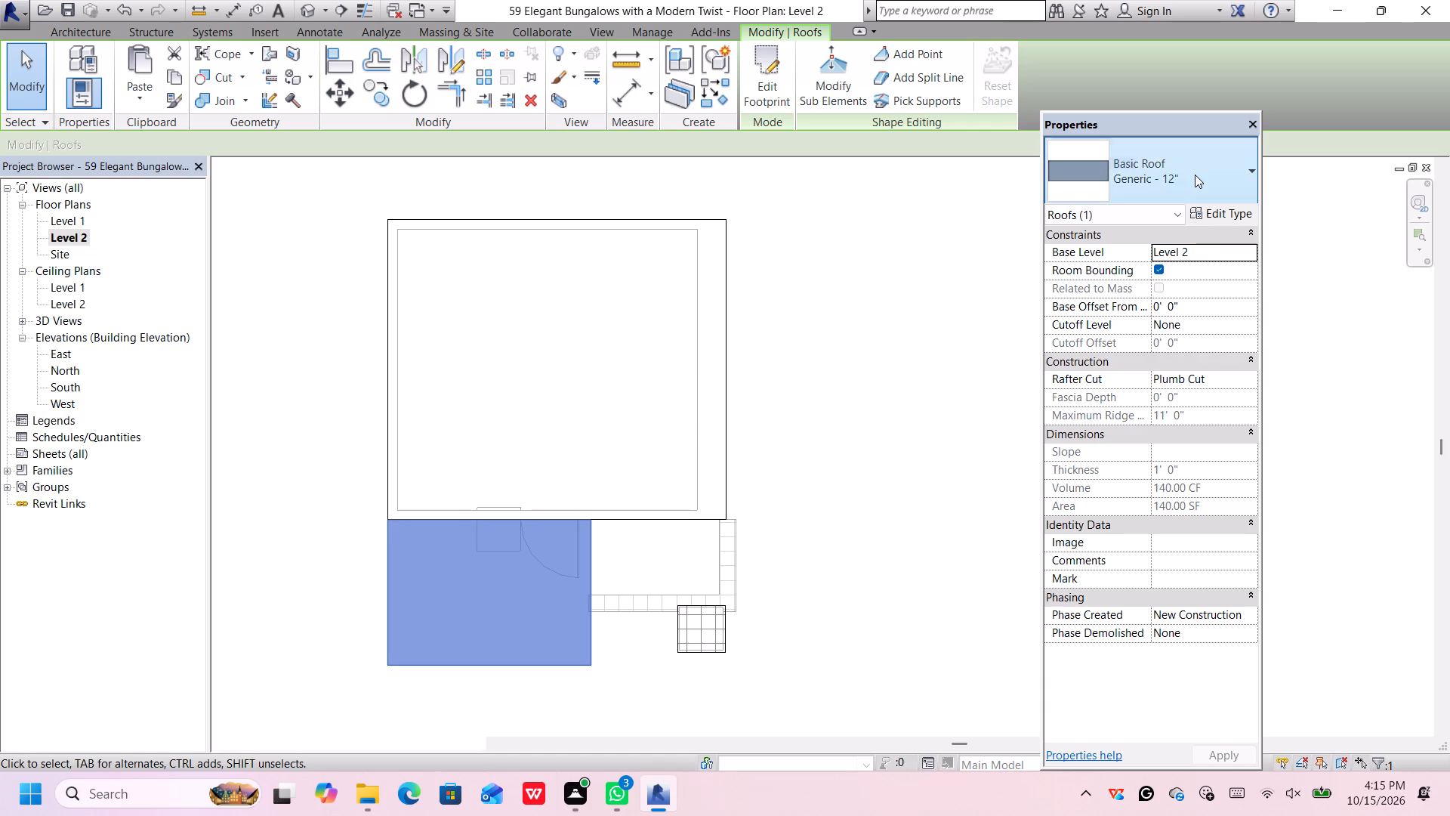
{"action": "left_click", "coordinate": [1178, 263]}
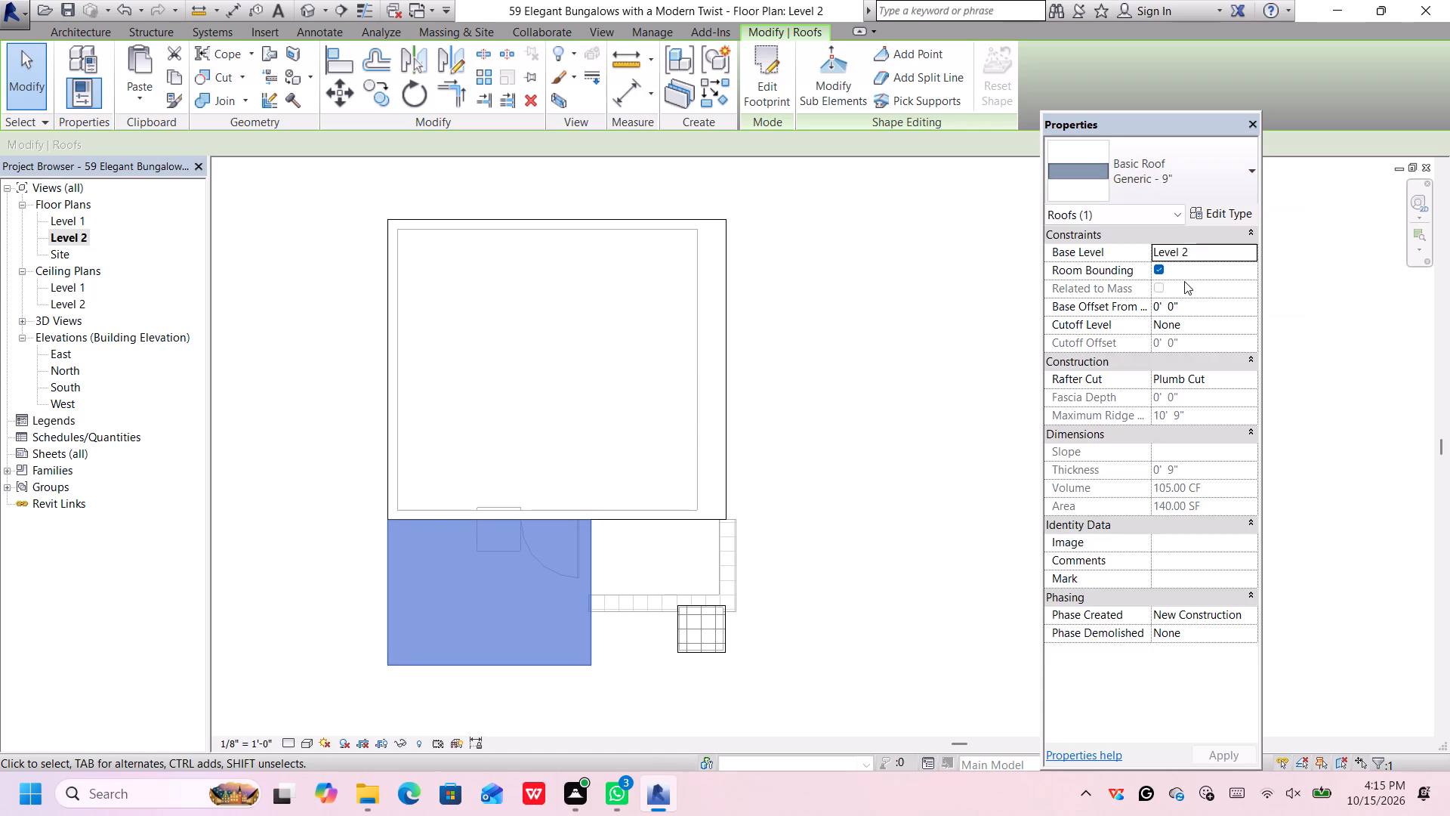
Assign the Stainless Steel material to the structure layer of the Generic - 9" roof type and accept the type changes.
{"action": "left_click", "coordinate": [1226, 215]}
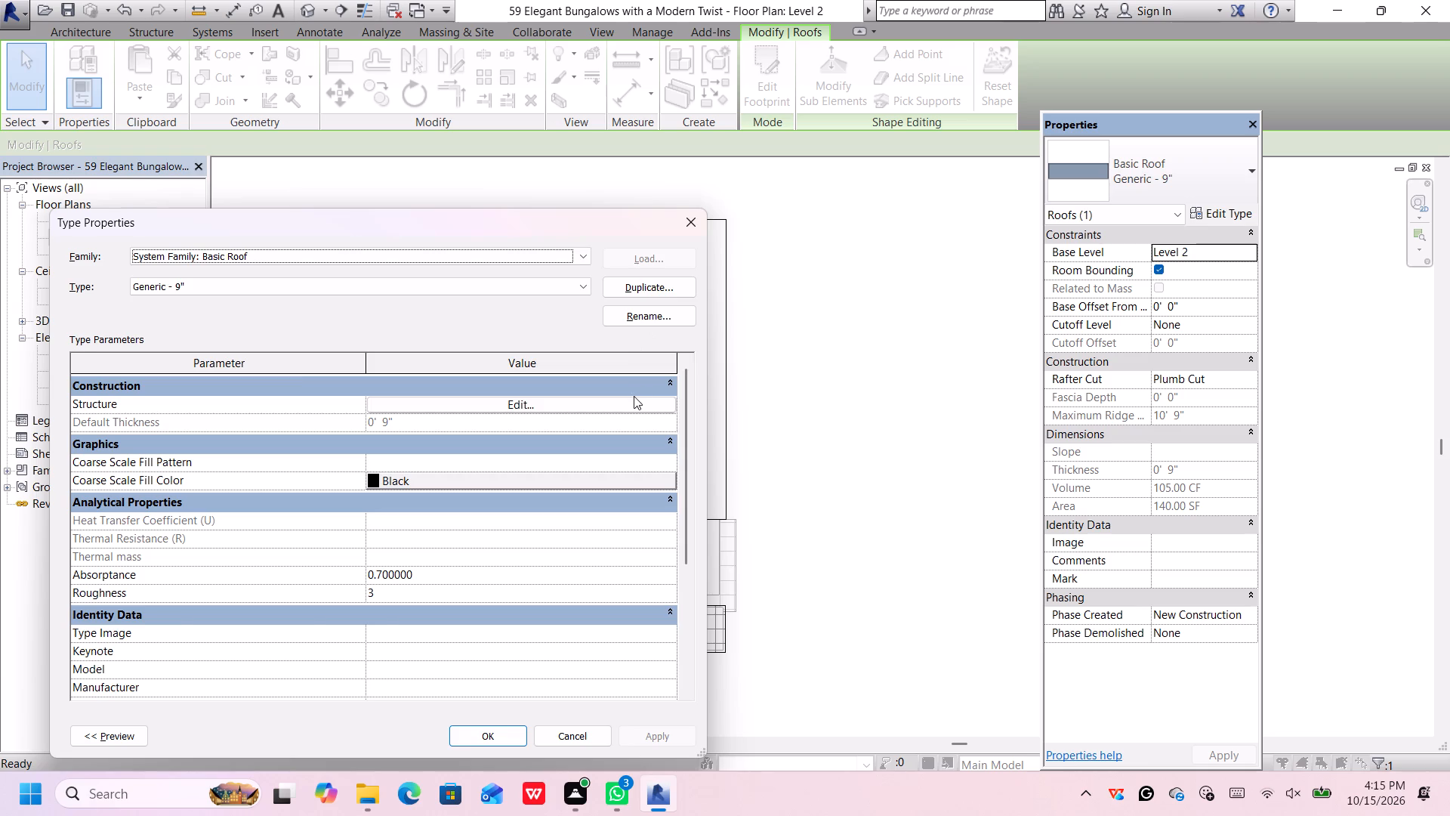
{"action": "left_click", "coordinate": [634, 404]}
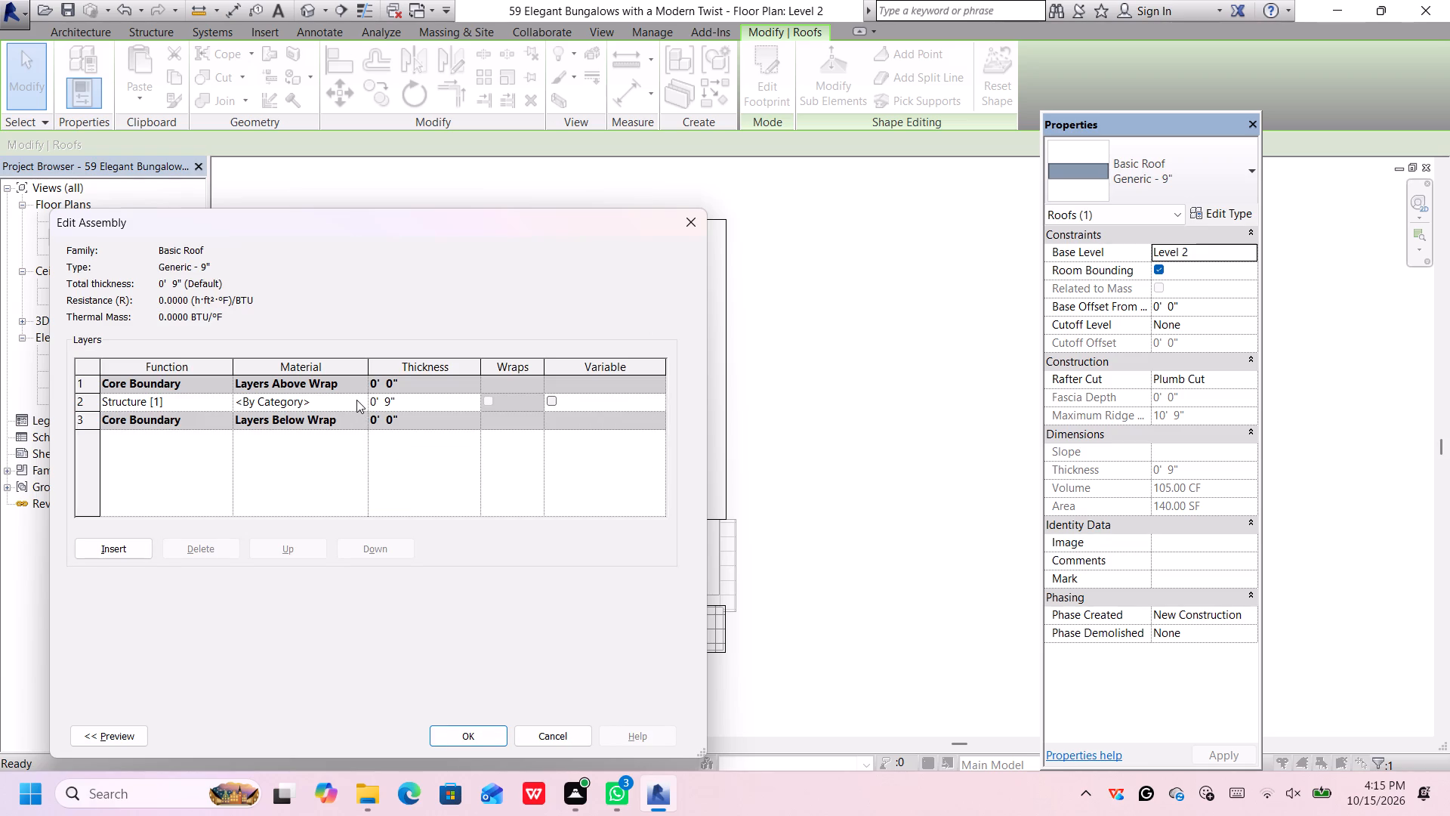
{"action": "left_click", "coordinate": [364, 400]}
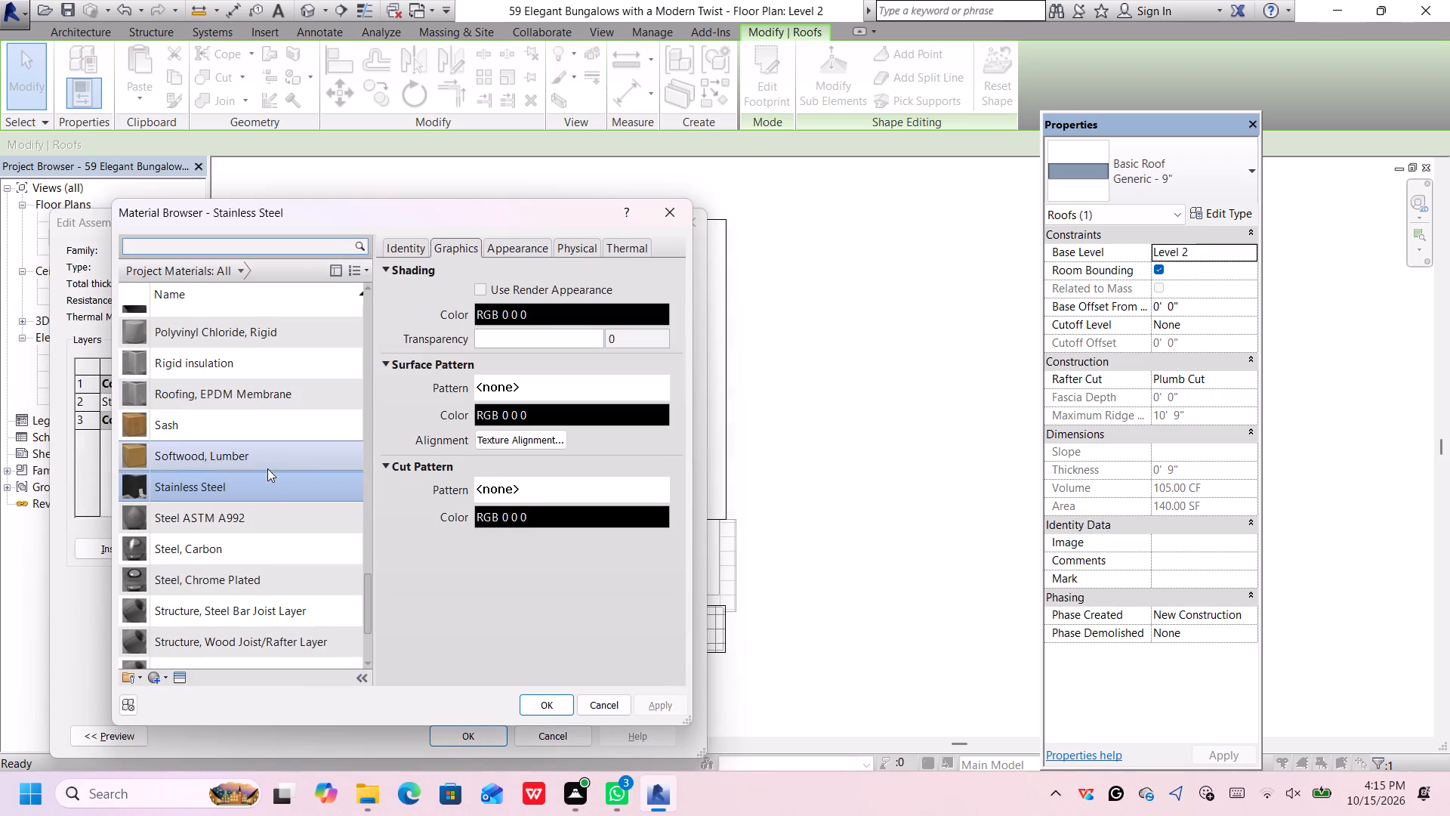
{"action": "left_click", "coordinate": [549, 701]}
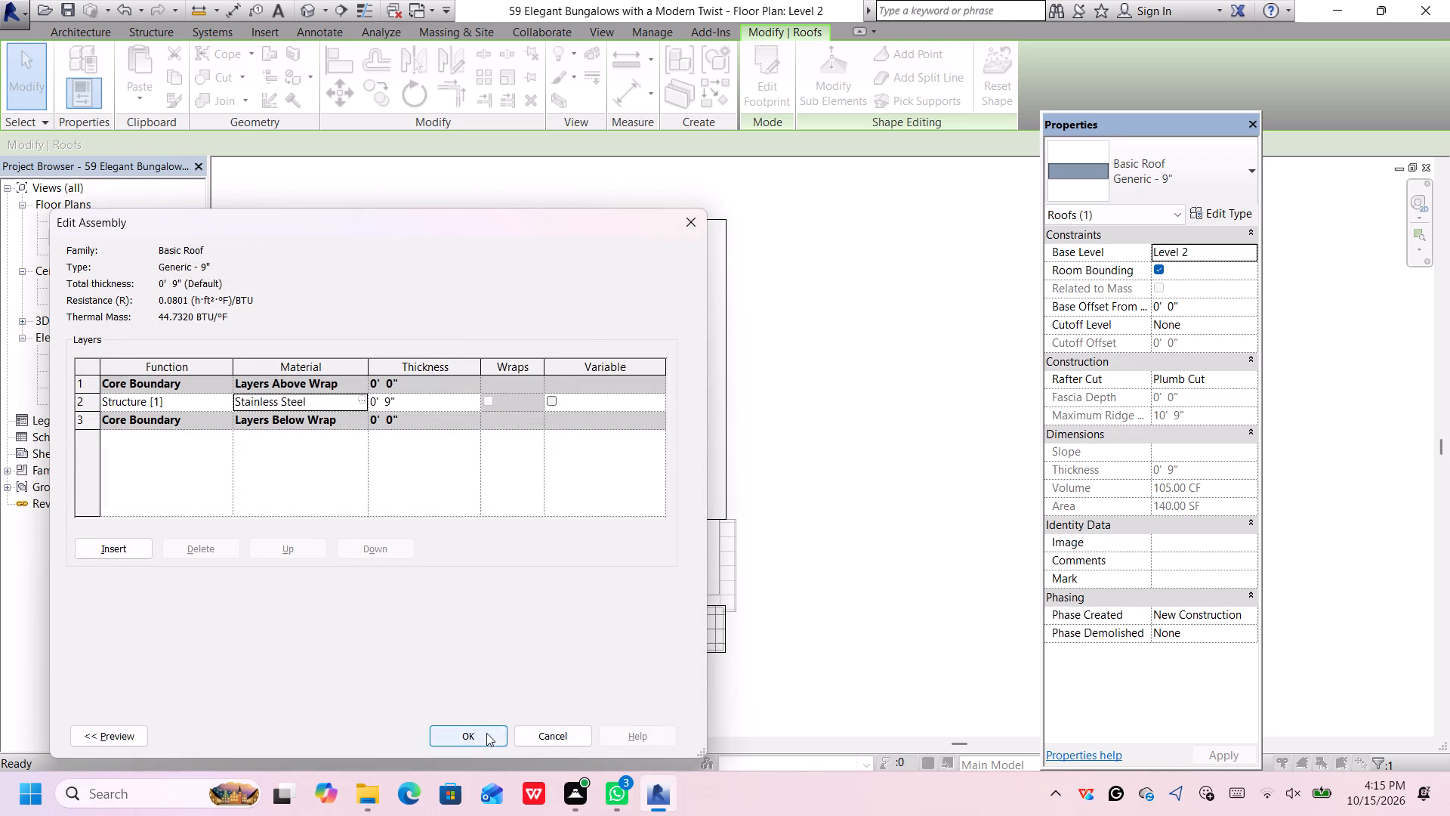
{"action": "left_click", "coordinate": [486, 733]}
{"action": "left_click", "coordinate": [486, 733]}
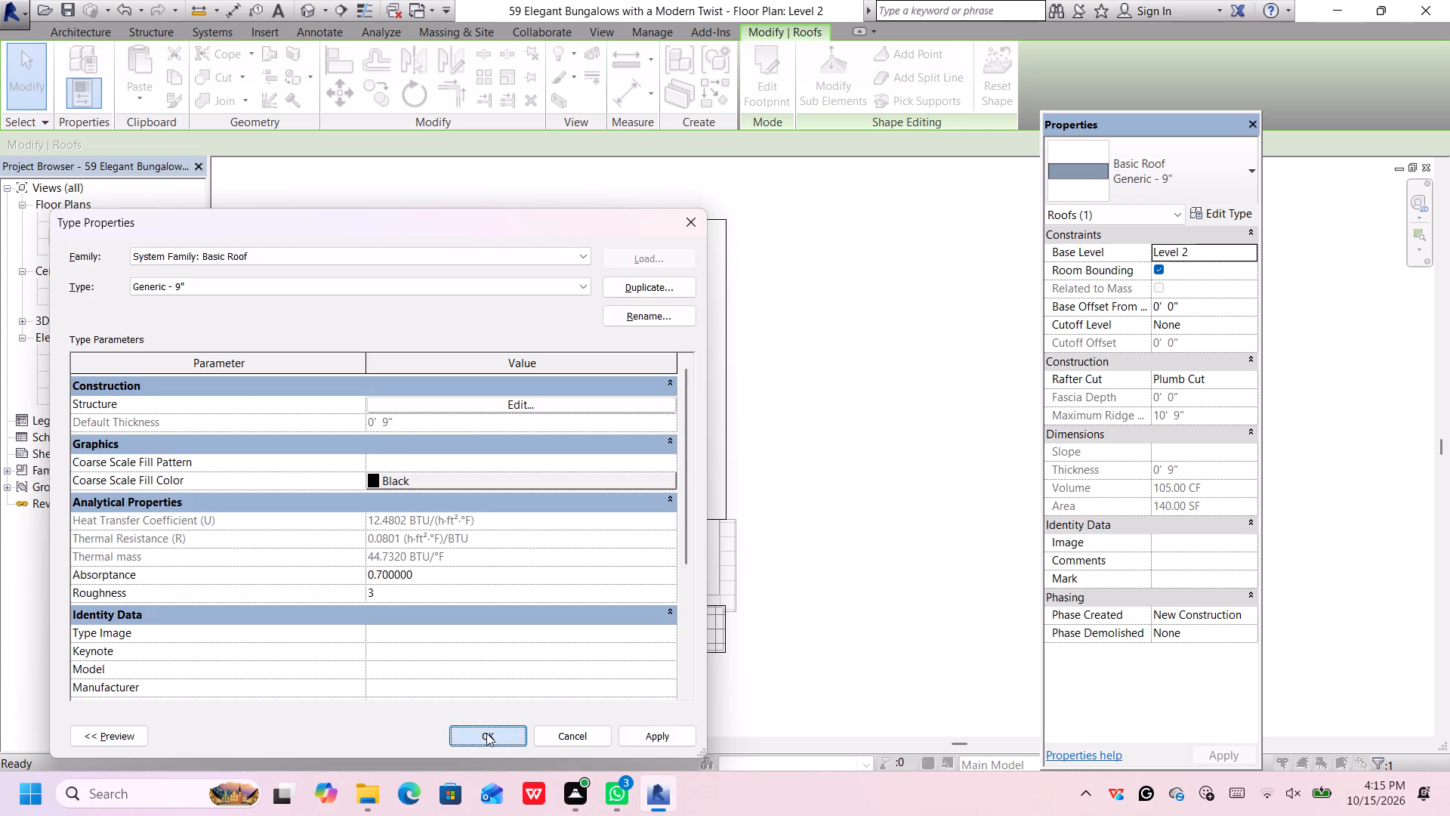
{"action": "left_click", "coordinate": [902, 606]}
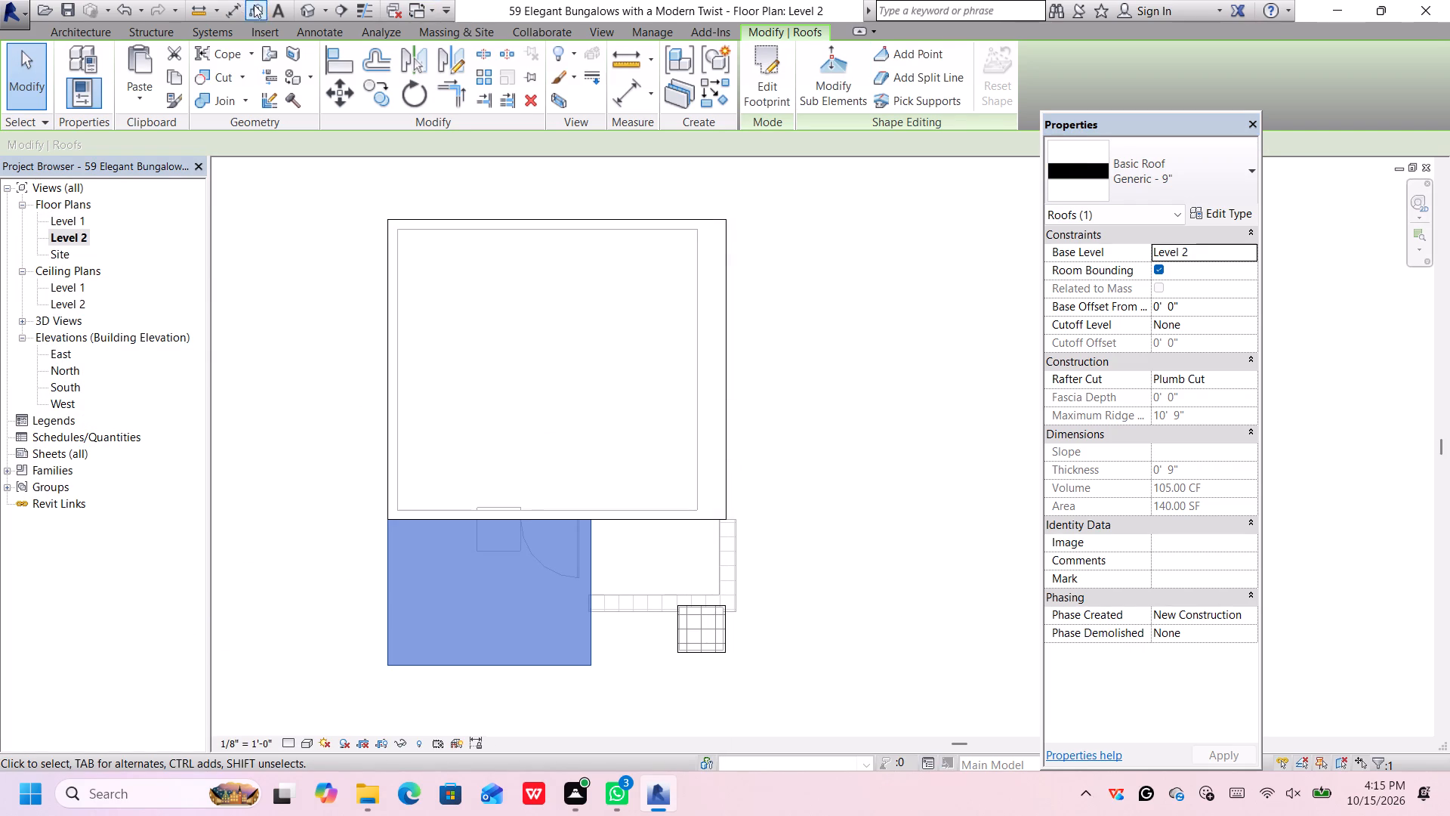
In the 3D view, examine the porch roof against the main roof, stone columns and walls from the front, both sides, below and above.
{"action": "left_click", "coordinate": [310, 7]}
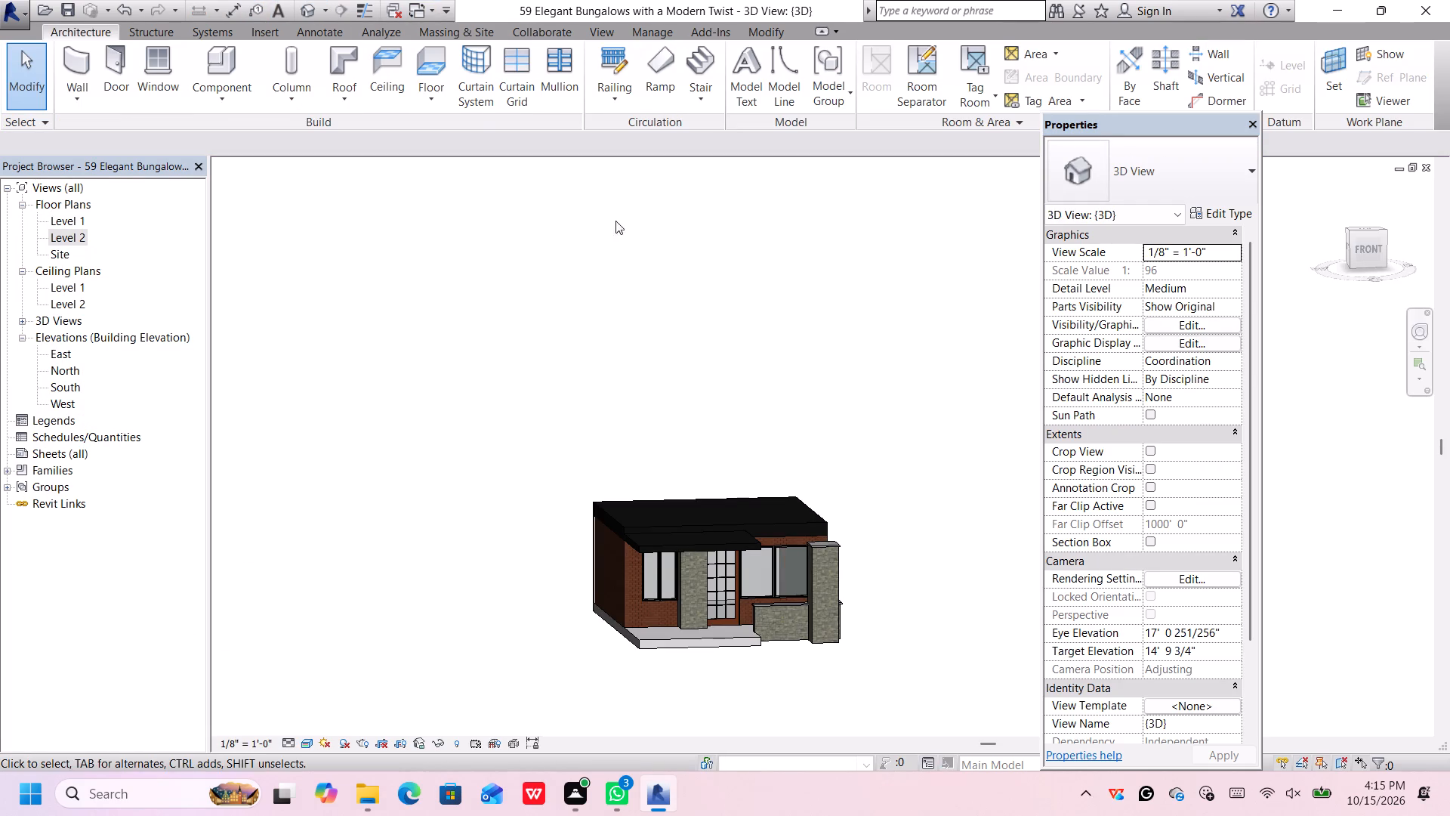
{"action": "scroll", "coordinate": [640, 406], "scroll_direction": "up", "scroll_amount": 1}
{"action": "scroll", "coordinate": [752, 584], "scroll_direction": "up", "scroll_amount": 2}
{"action": "middle_click_drag", "start_coordinate": [763, 574], "coordinate": [762, 574]}
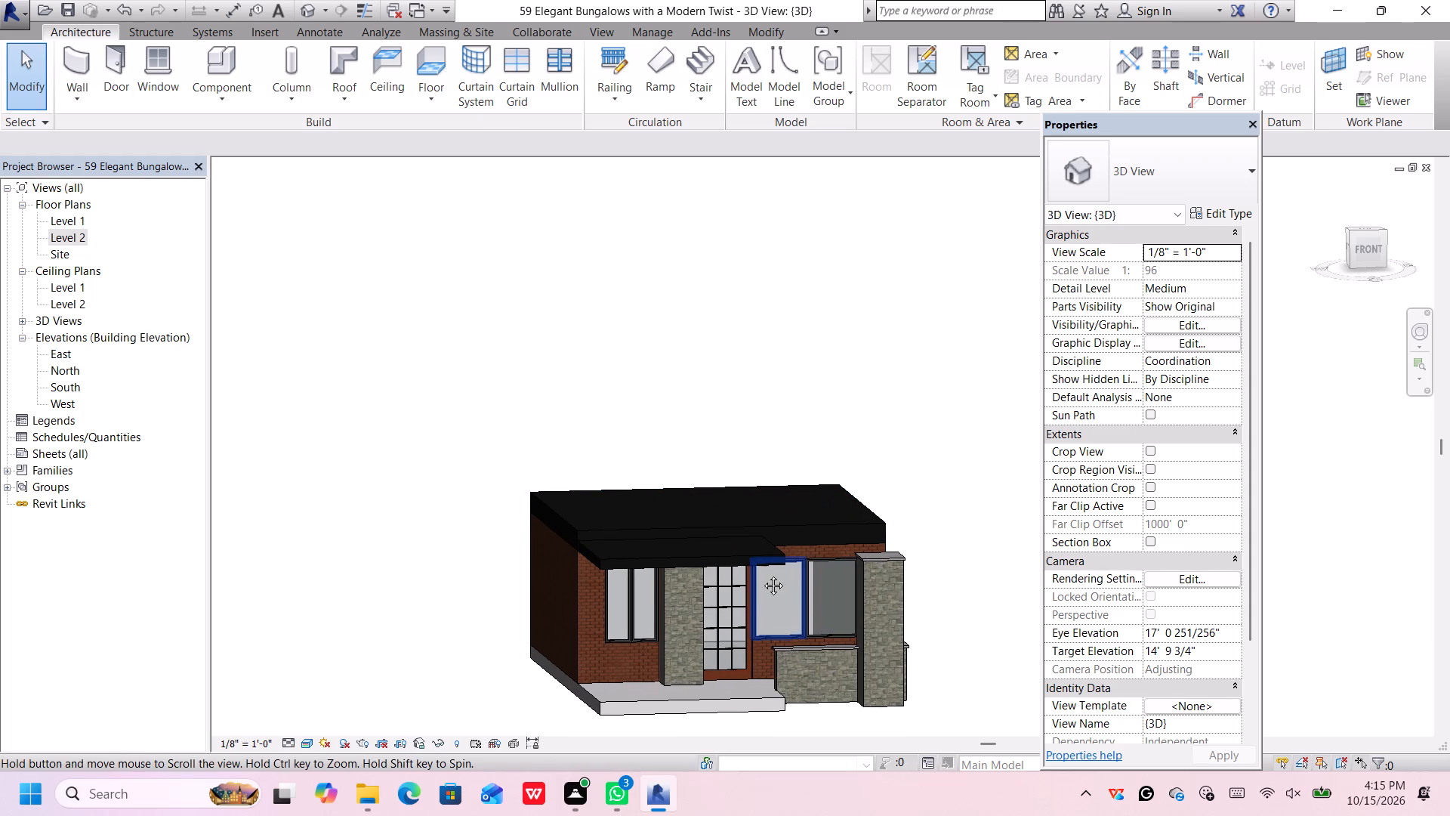
{"action": "middle_click_drag", "start_coordinate": [762, 574], "coordinate": [714, 541]}
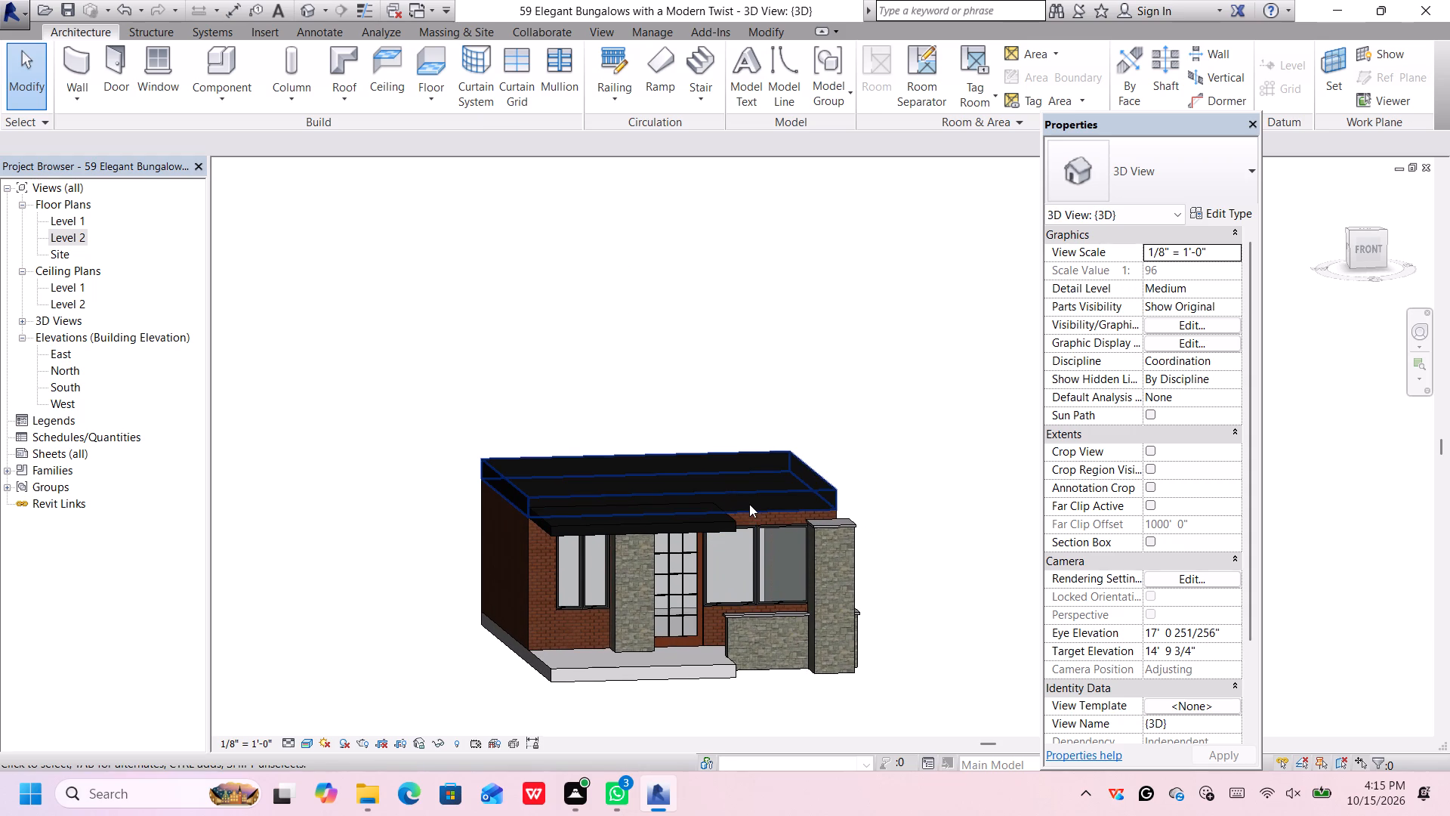
{"action": "scroll", "coordinate": [736, 510], "scroll_direction": "up", "scroll_amount": 6}
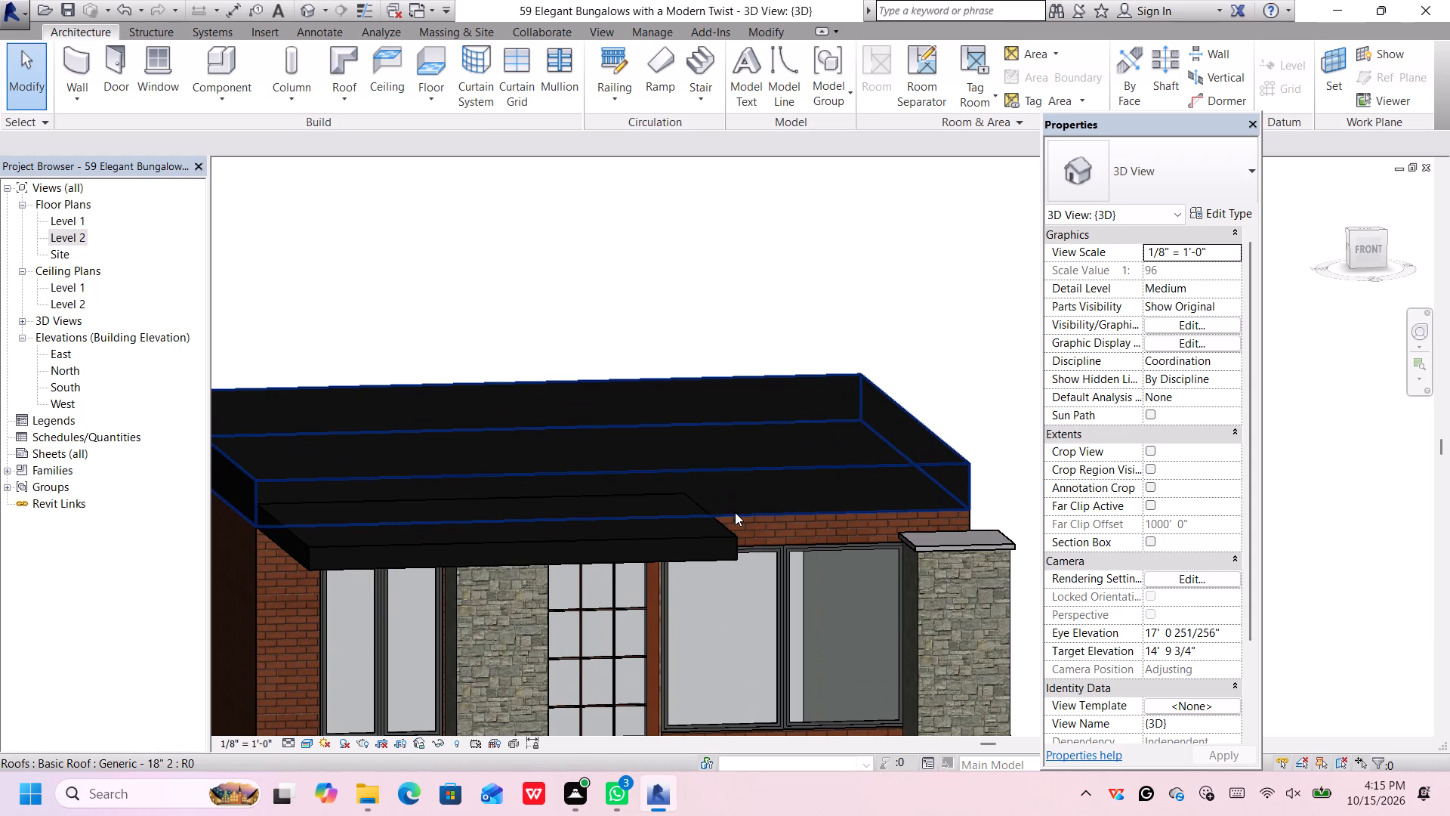
{"action": "middle_click_drag", "start_coordinate": [735, 512], "coordinate": [751, 480]}
{"action": "scroll", "coordinate": [723, 505], "scroll_direction": "down", "scroll_amount": 3}
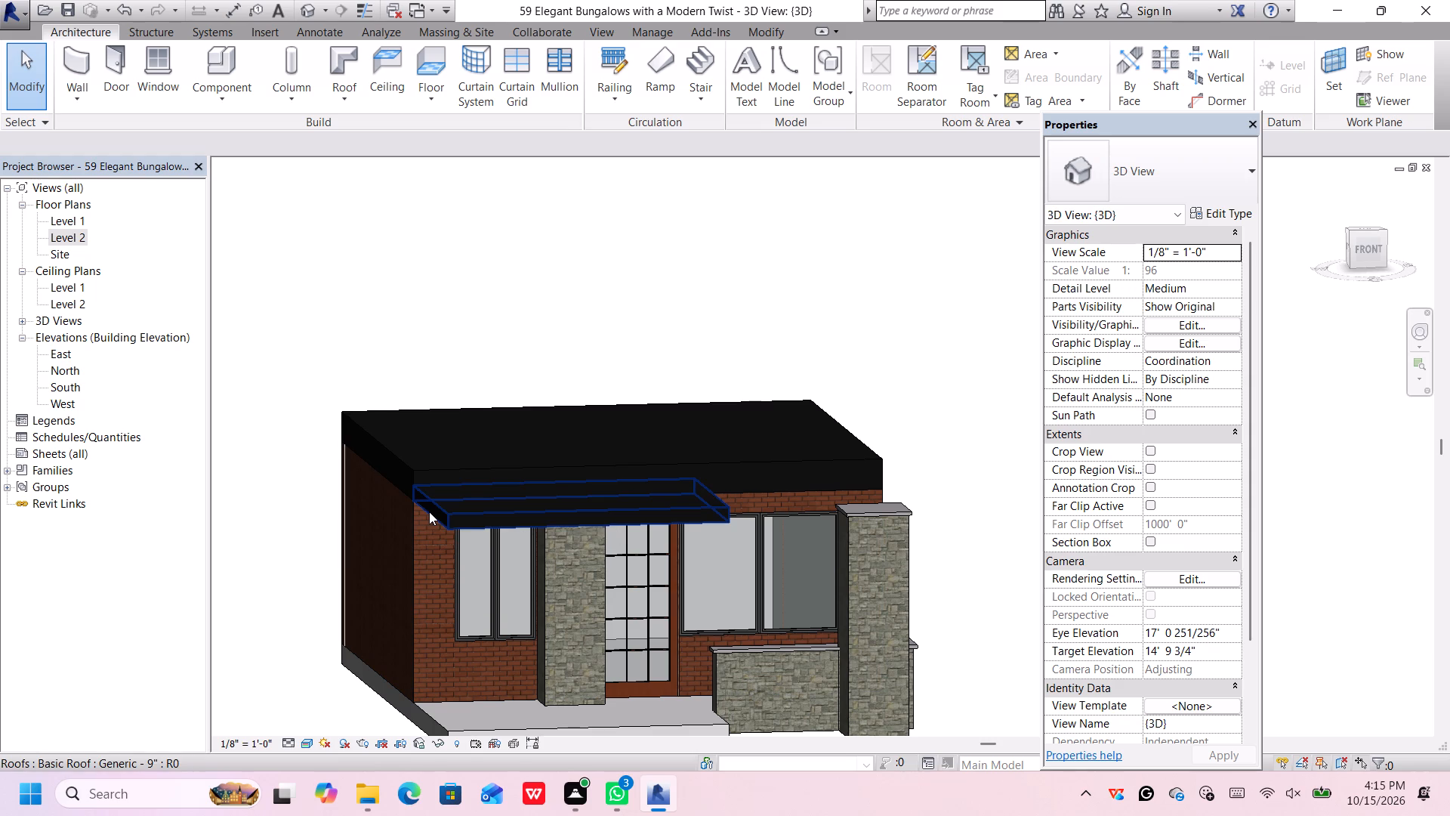
{"action": "middle_click_drag", "start_coordinate": [429, 512], "coordinate": [673, 461]}
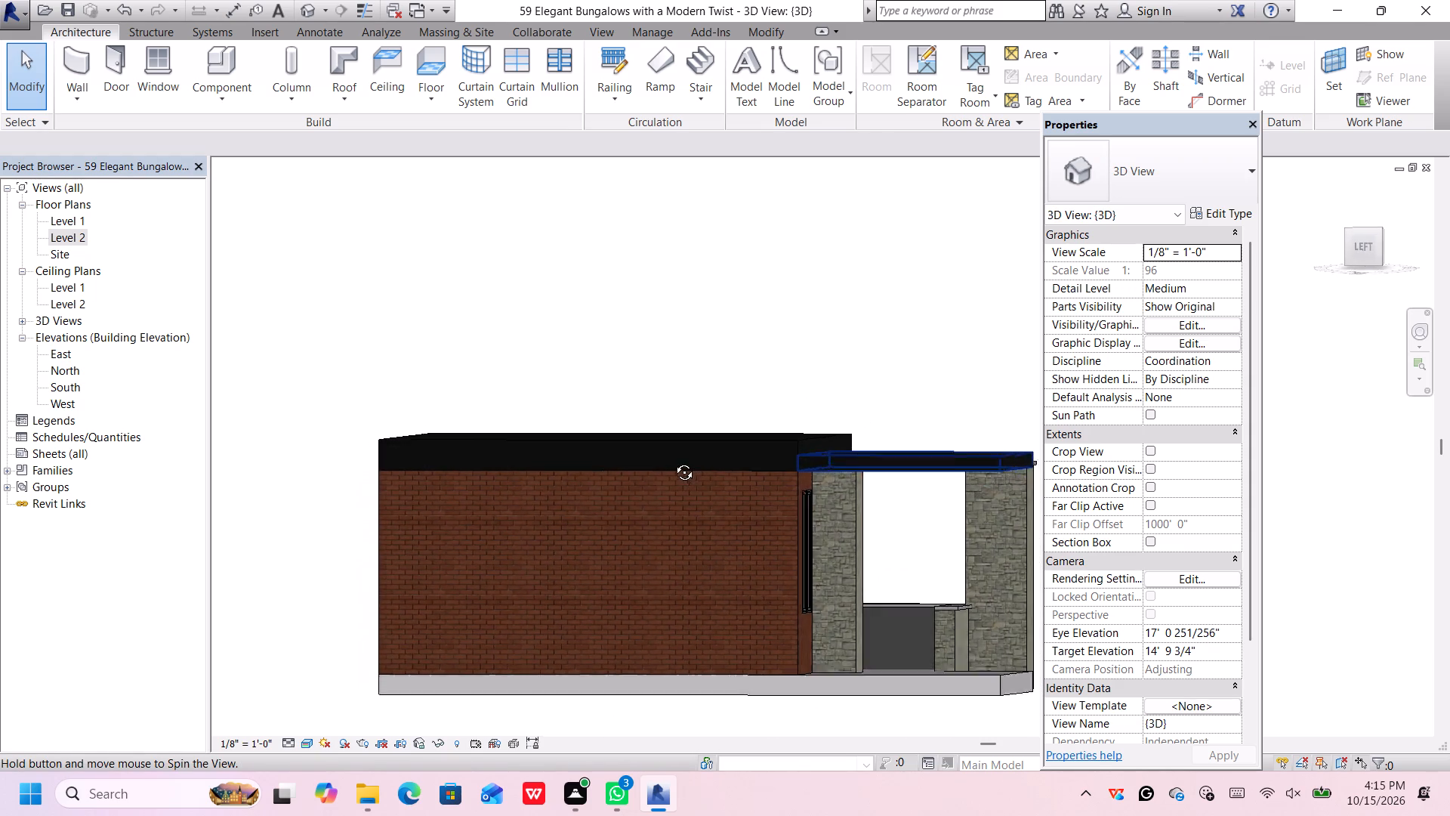
{"action": "middle_click_drag", "start_coordinate": [673, 461], "coordinate": [402, 516]}
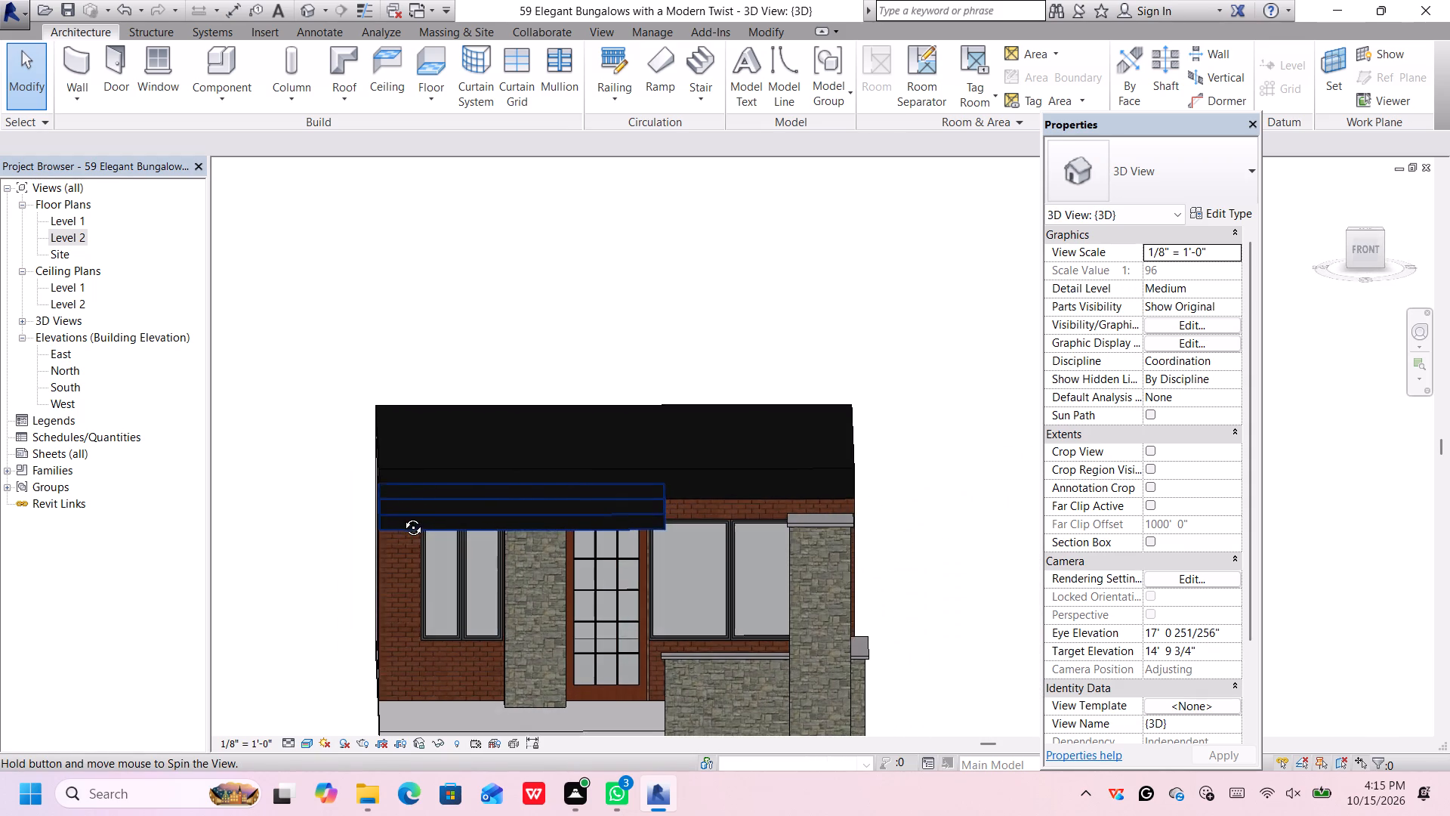
{"action": "middle_click_drag", "start_coordinate": [402, 516], "coordinate": [400, 512]}
{"action": "scroll", "coordinate": [516, 442], "scroll_direction": "down", "scroll_amount": 2}
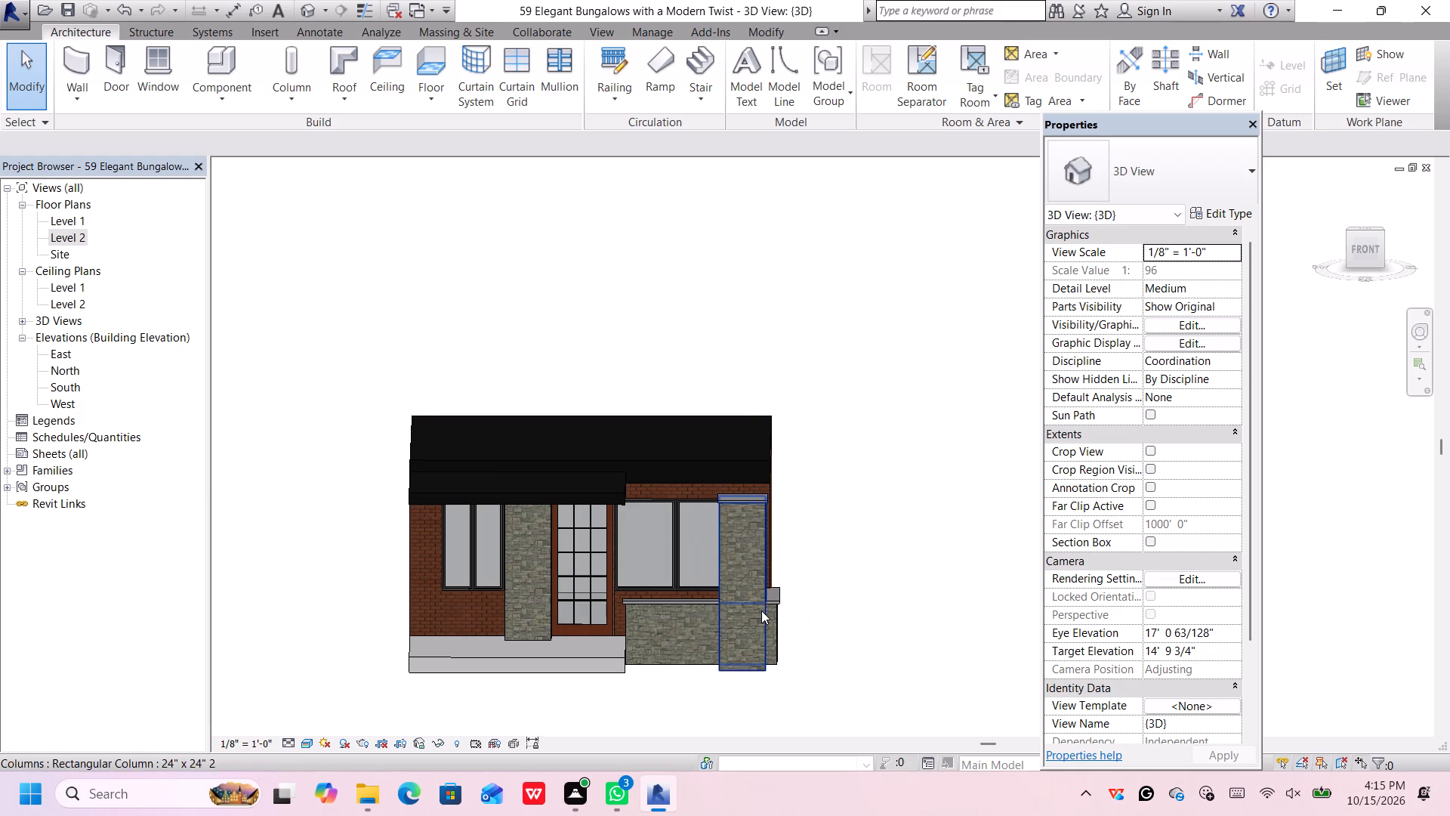
{"action": "scroll", "coordinate": [797, 693], "scroll_direction": "up", "scroll_amount": 1}
{"action": "middle_click_drag", "start_coordinate": [797, 693], "coordinate": [829, 575]}
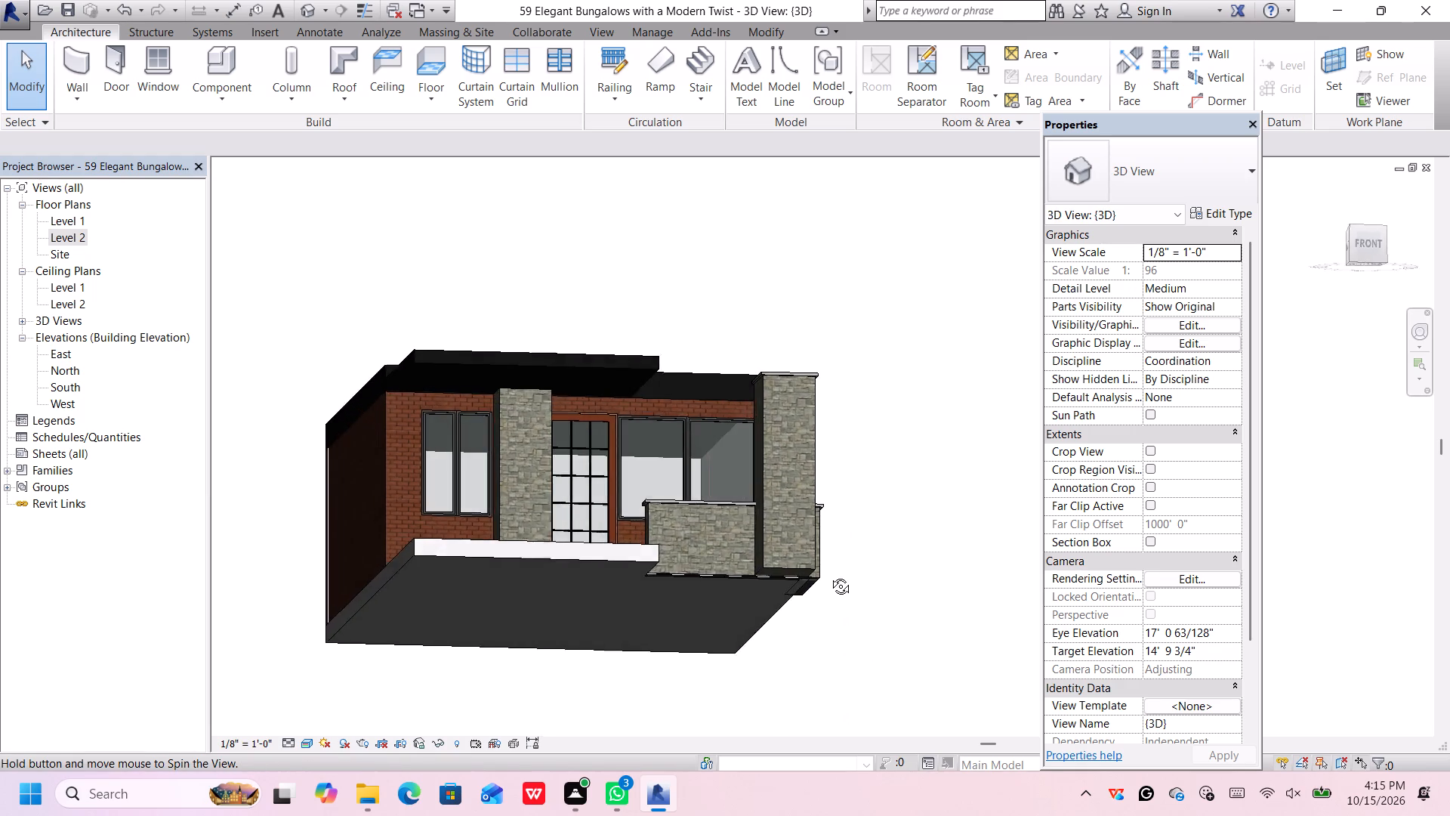
{"action": "middle_click_drag", "start_coordinate": [829, 575], "coordinate": [627, 693]}
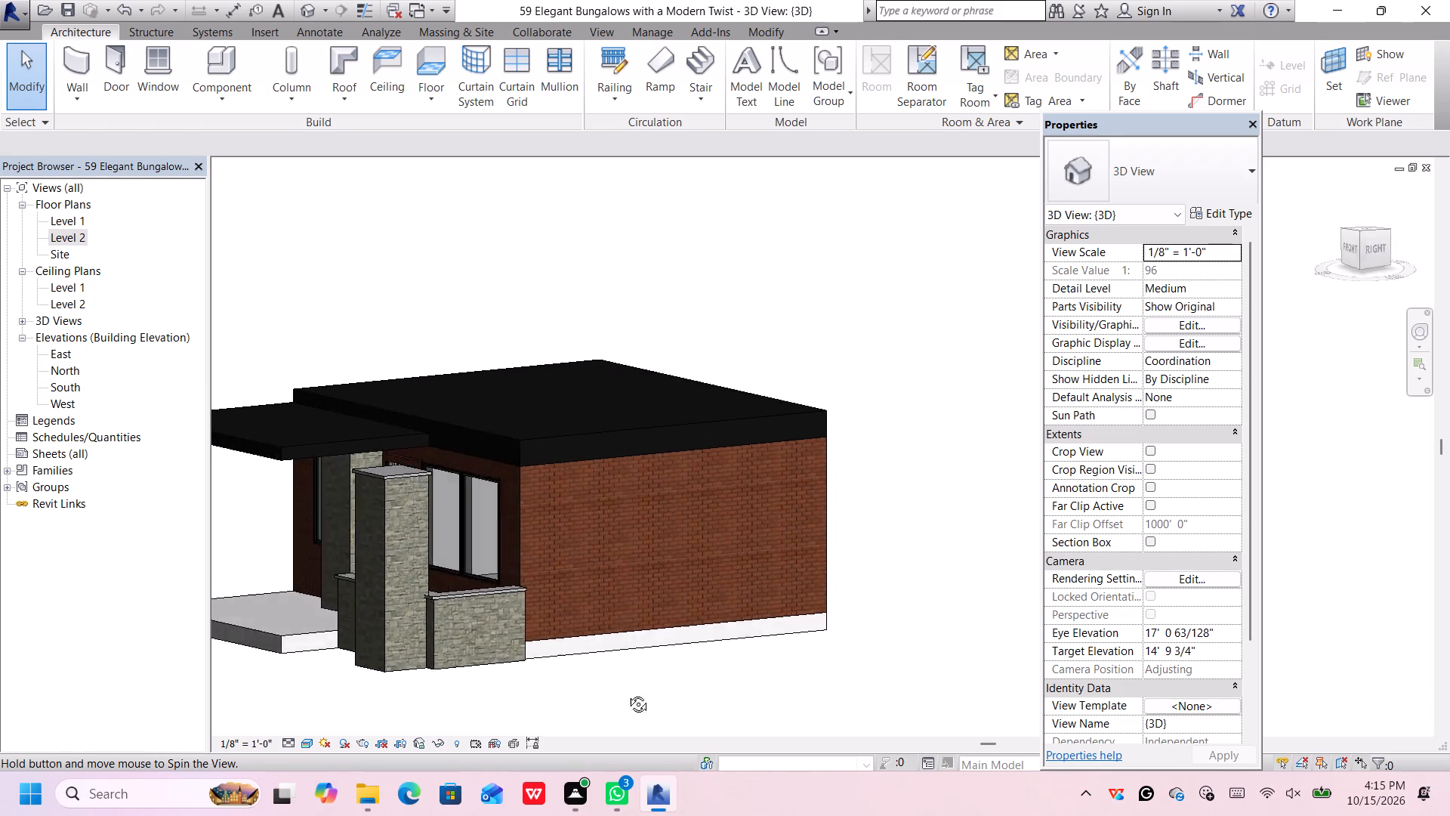
{"action": "middle_click_drag", "start_coordinate": [627, 693], "coordinate": [801, 657]}
{"action": "scroll", "coordinate": [548, 463], "scroll_direction": "up", "scroll_amount": 1}
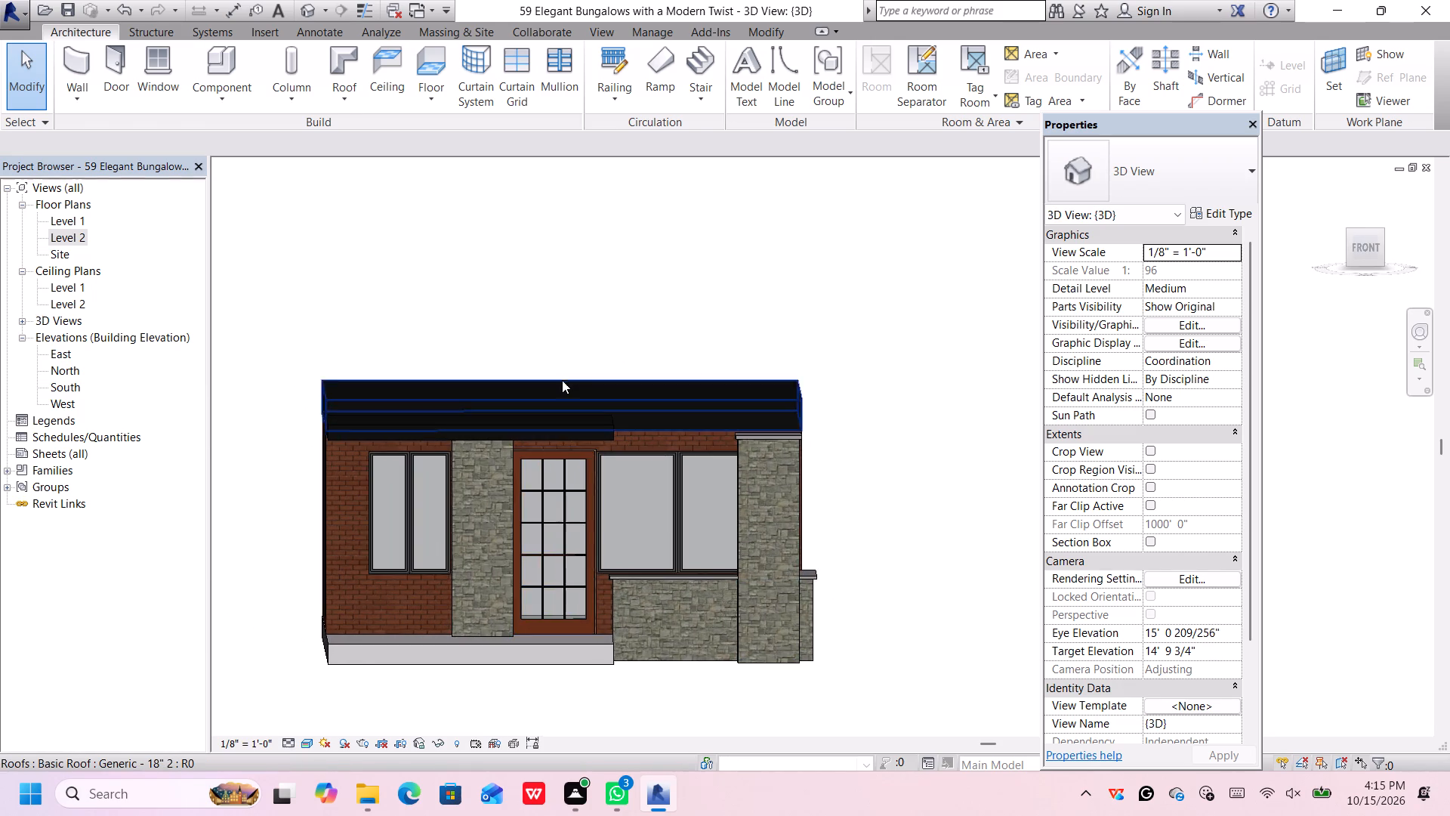
{"action": "scroll", "coordinate": [563, 379], "scroll_direction": "down", "scroll_amount": 3}
{"action": "scroll", "coordinate": [588, 376], "scroll_direction": "up", "scroll_amount": 2}
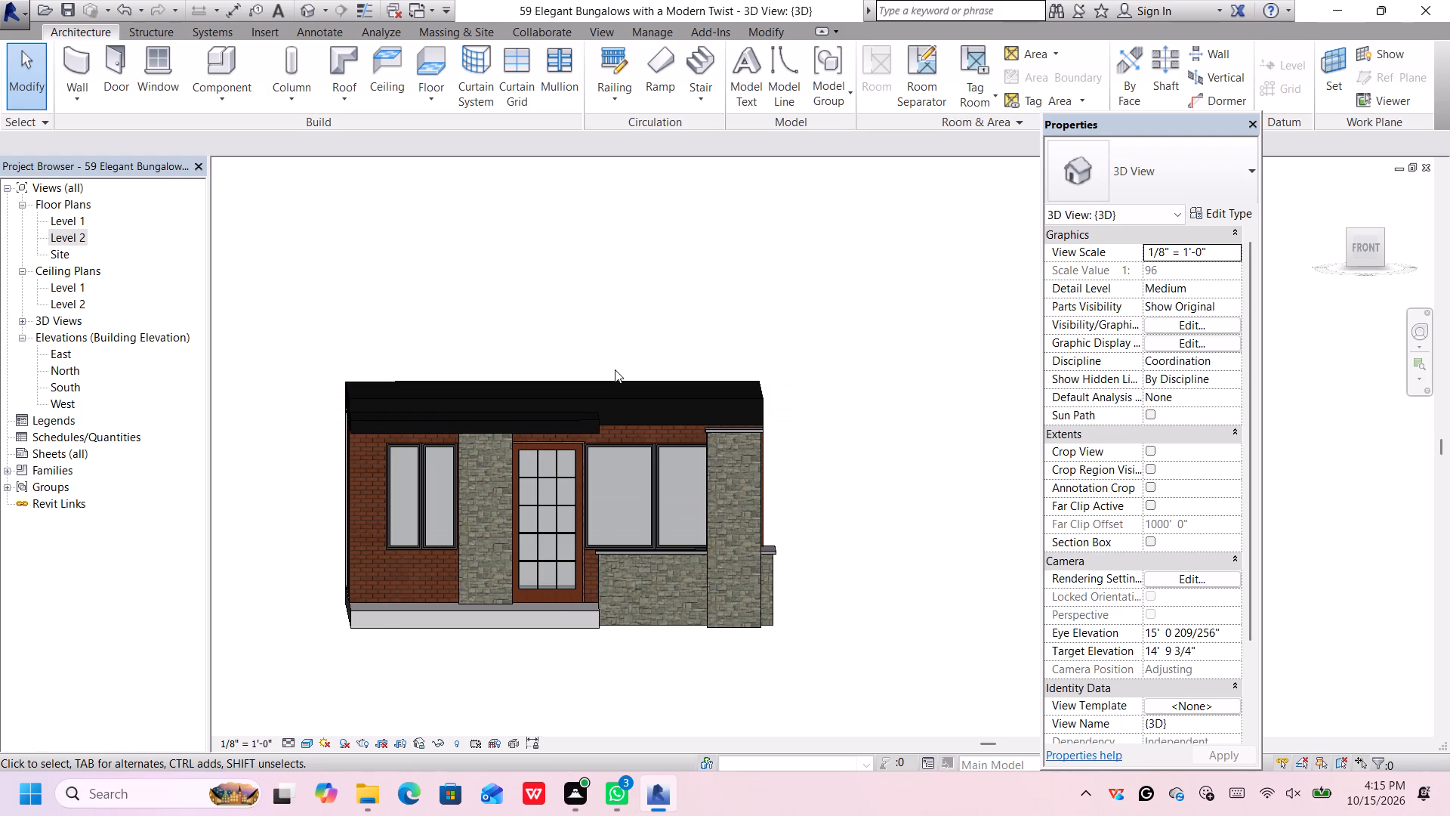
{"action": "scroll", "coordinate": [615, 369], "scroll_direction": "down", "scroll_amount": 3}
{"action": "middle_click_drag", "start_coordinate": [635, 345], "coordinate": [635, 352]}
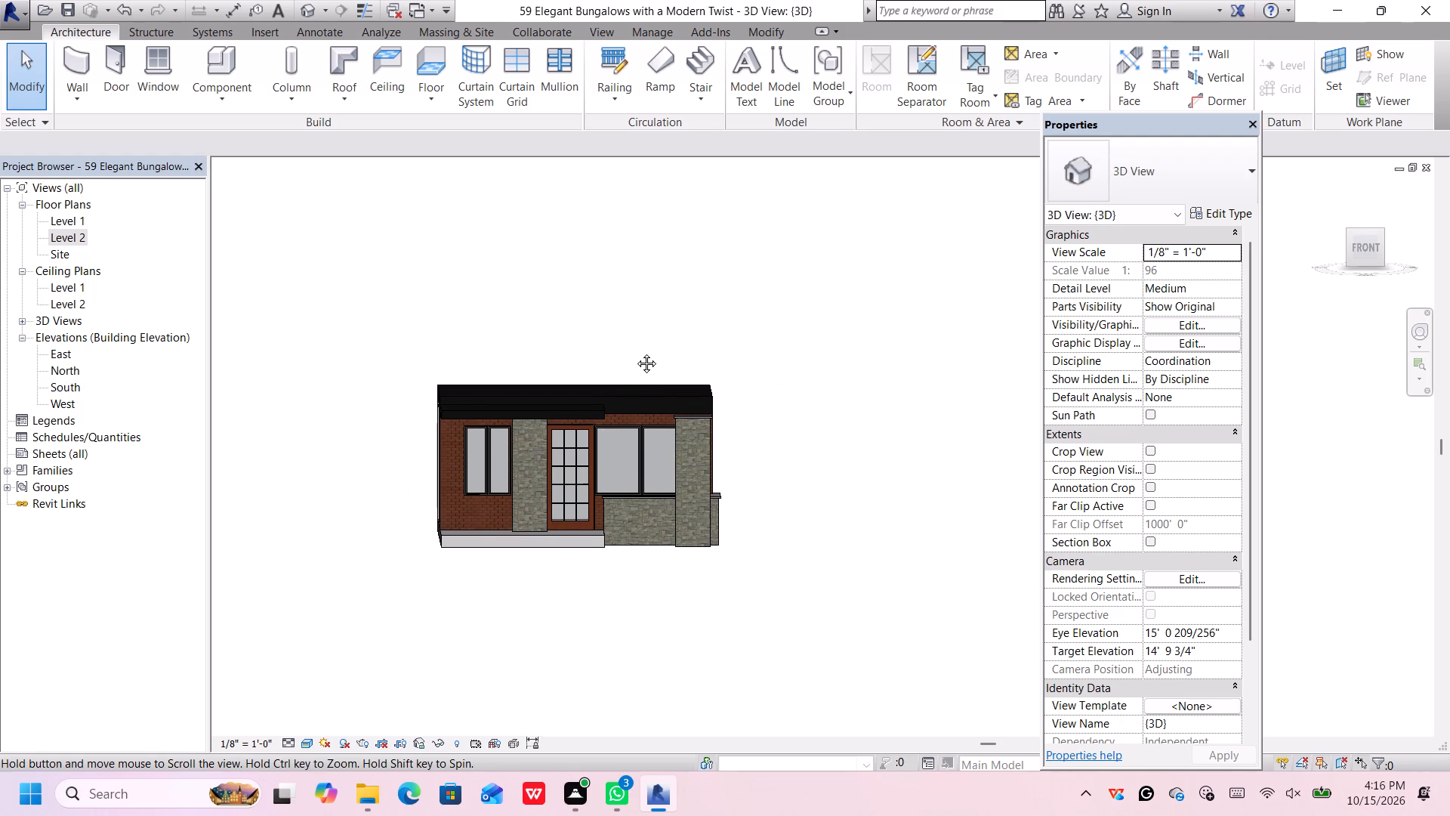
{"action": "middle_click_drag", "start_coordinate": [635, 352], "coordinate": [529, 651]}
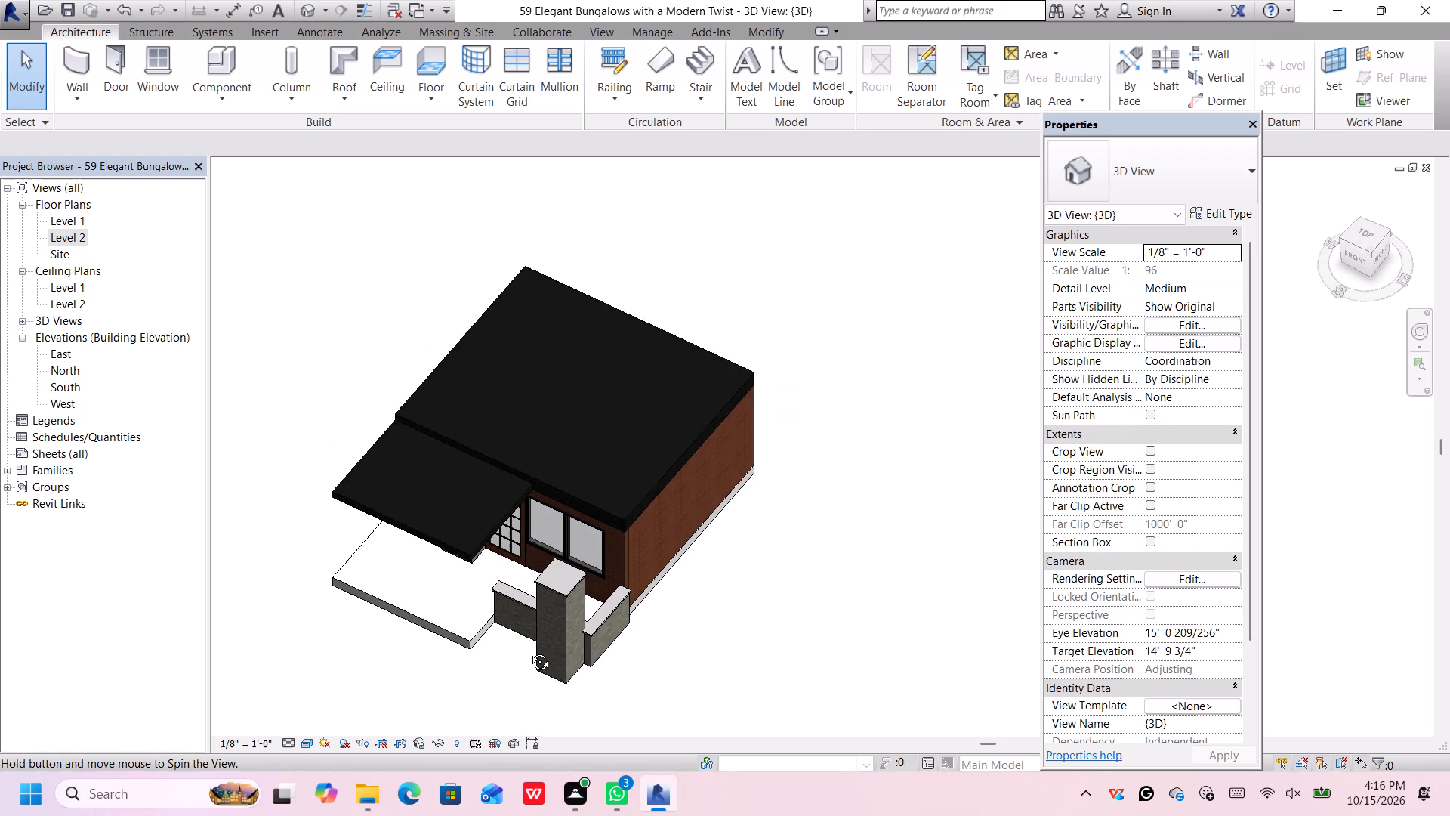
{"action": "middle_click_drag", "start_coordinate": [529, 651], "coordinate": [509, 351]}
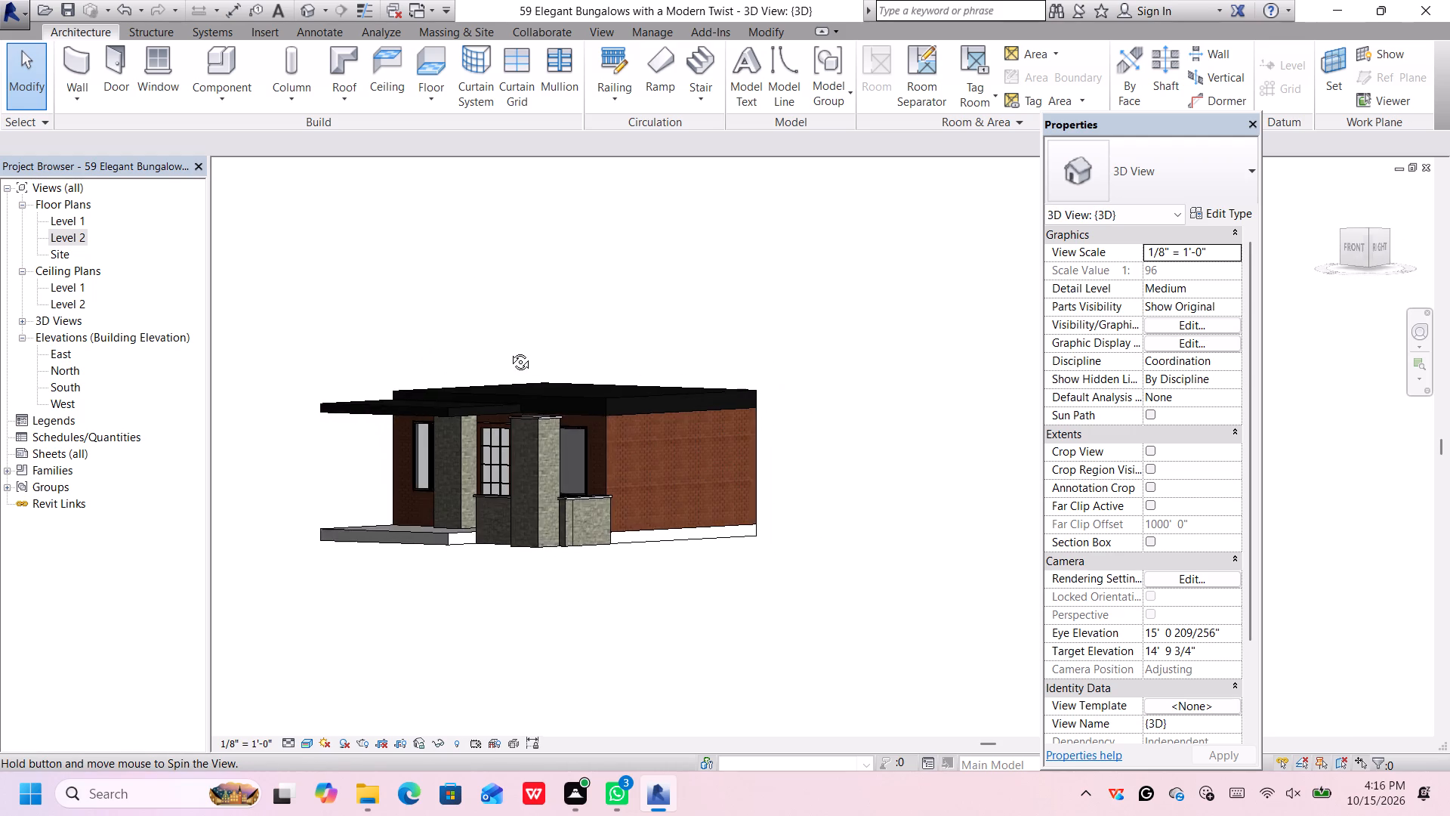
{"action": "middle_click_drag", "start_coordinate": [509, 351], "coordinate": [598, 355]}
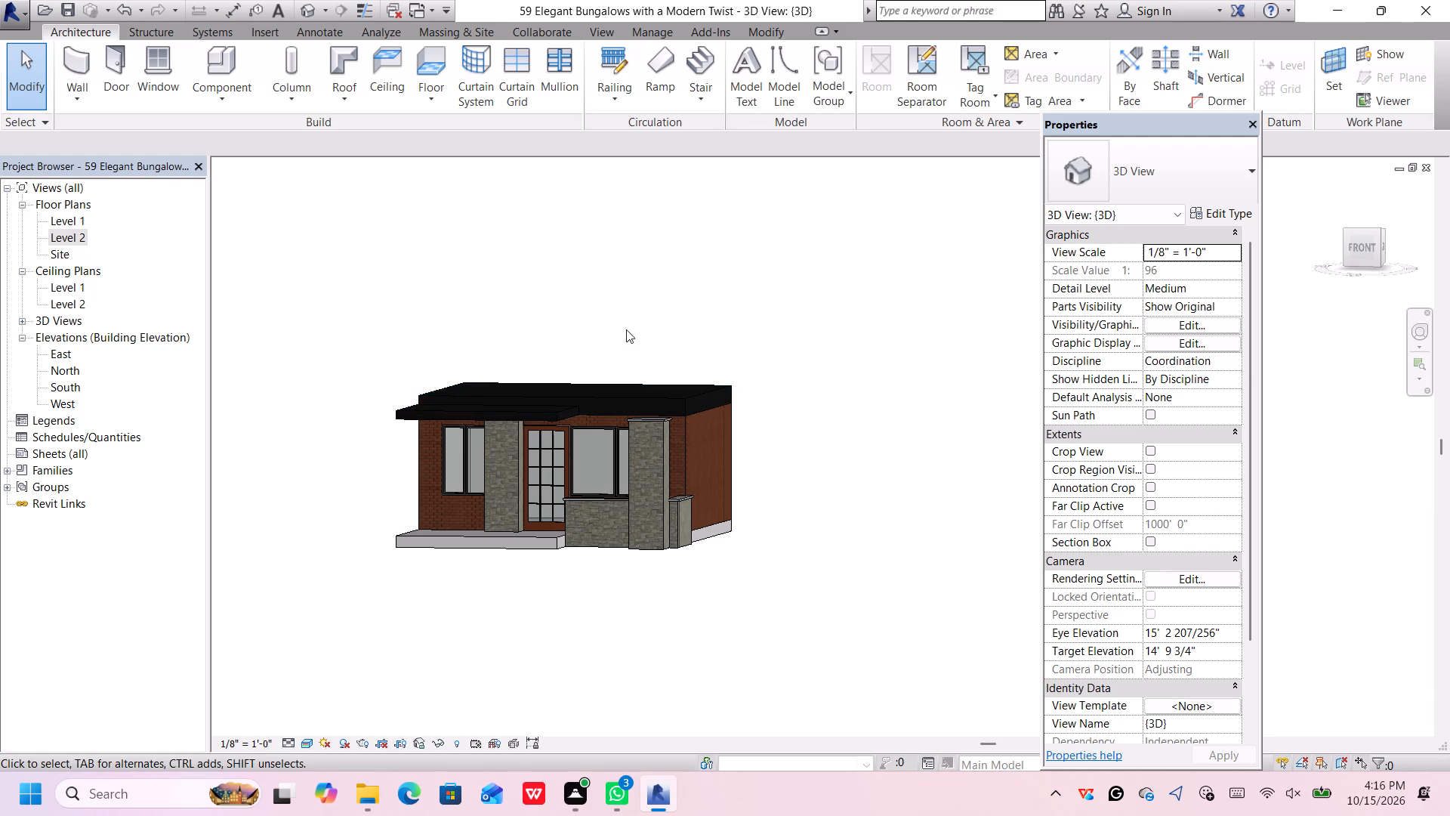
{"action": "scroll", "coordinate": [613, 319], "scroll_direction": "down", "scroll_amount": 1}
{"action": "scroll", "coordinate": [601, 333], "scroll_direction": "up", "scroll_amount": 1}
{"action": "middle_click_drag", "start_coordinate": [590, 337], "coordinate": [596, 348]}
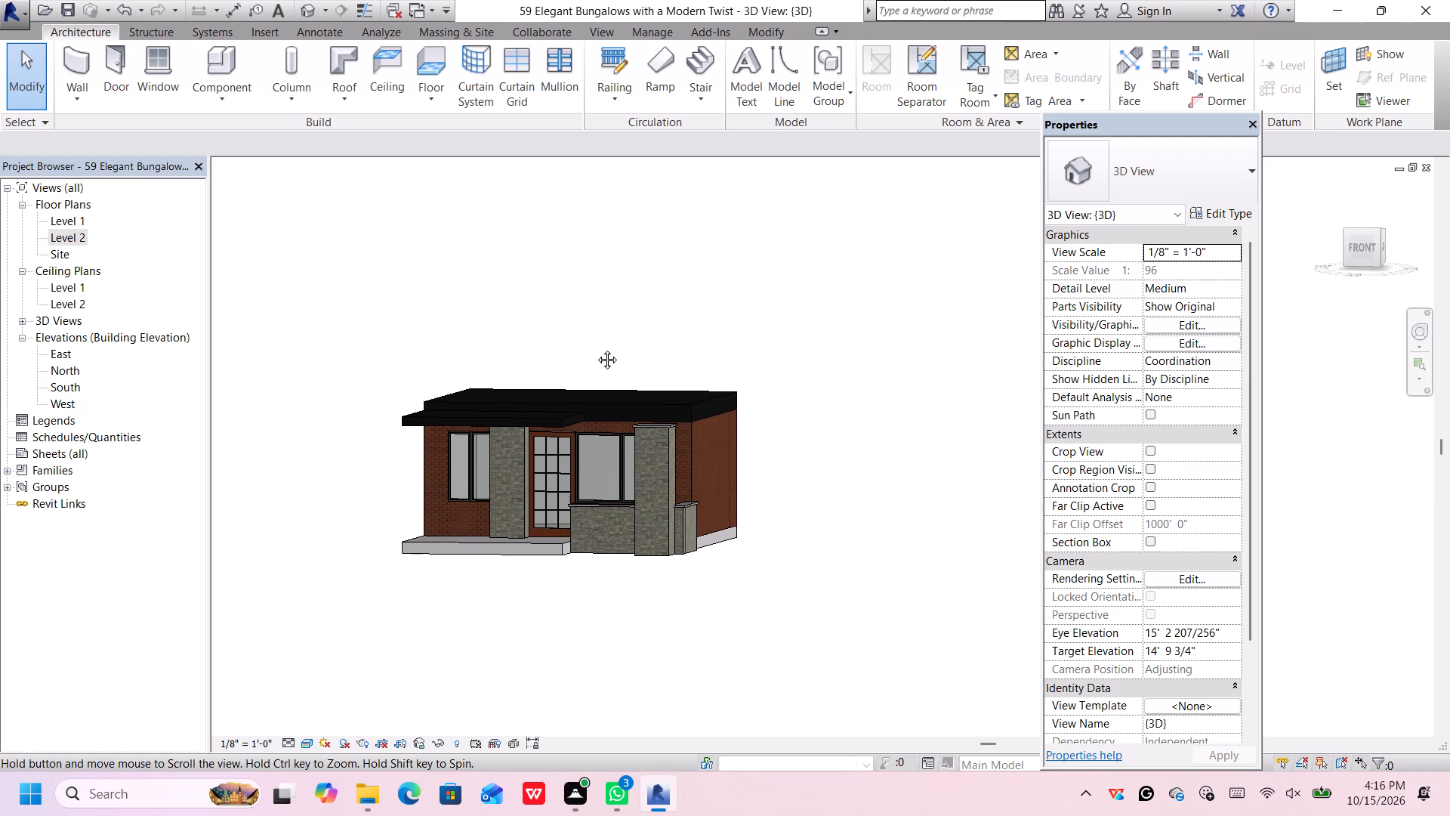
{"action": "middle_click_drag", "start_coordinate": [596, 348], "coordinate": [581, 599]}
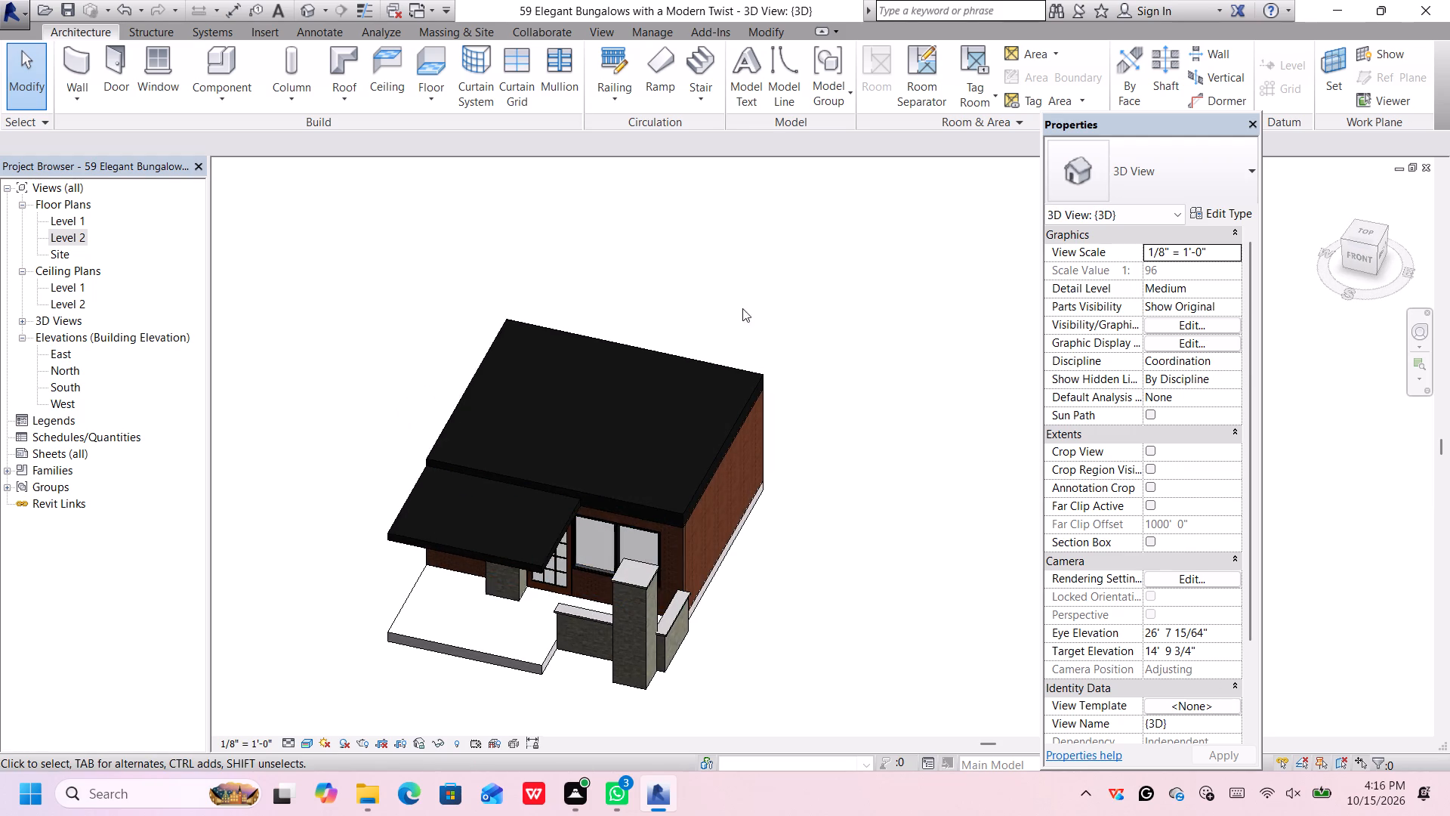
{"action": "scroll", "coordinate": [727, 317], "scroll_direction": "up", "scroll_amount": 3}
{"action": "middle_click_drag", "start_coordinate": [708, 353], "coordinate": [755, 351]}
{"action": "scroll", "coordinate": [708, 353], "scroll_direction": "up", "scroll_amount": 2}
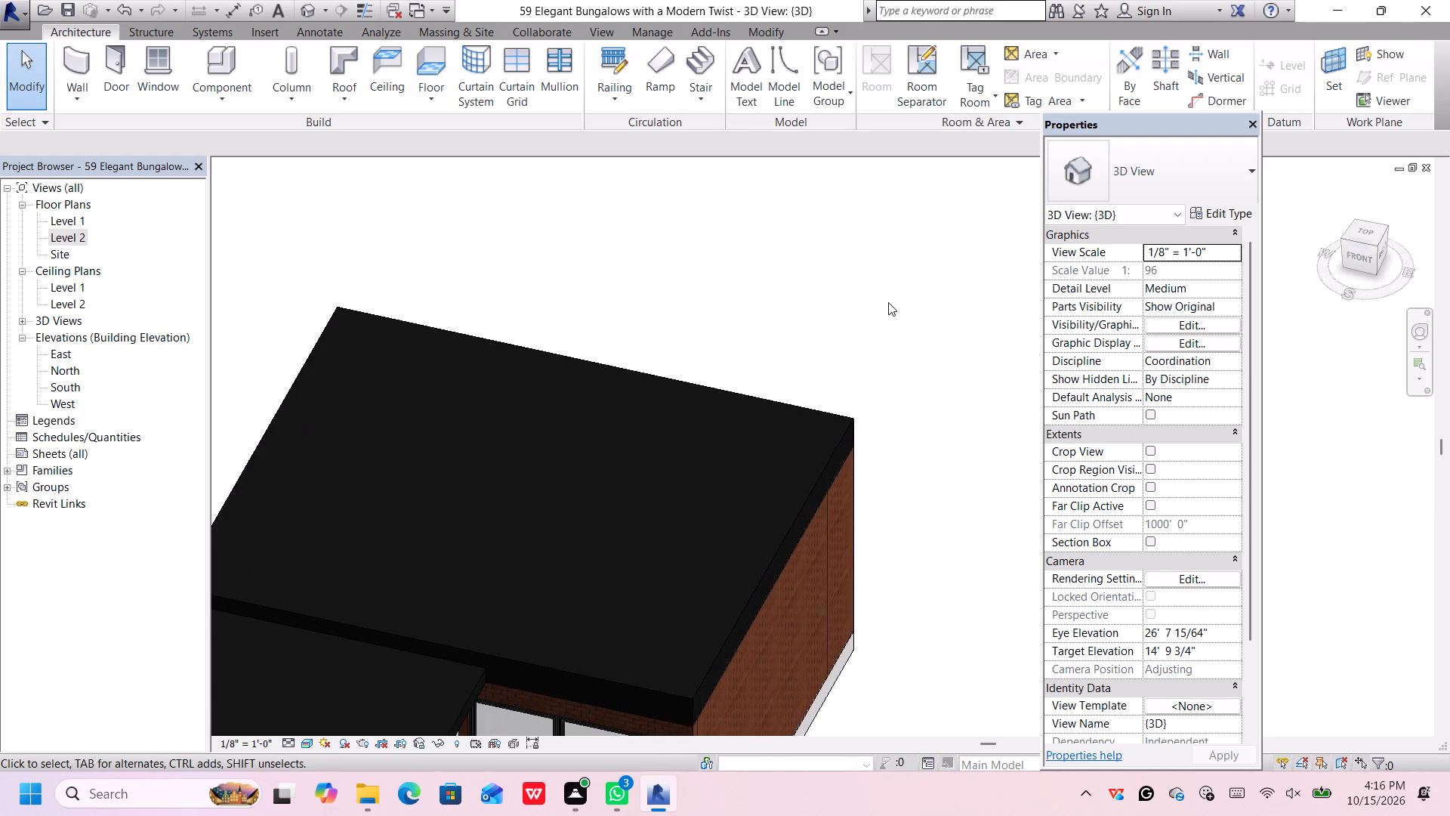
In the Level 2 floor plan, start a wall using the Basic Wall type Generic - 8" 2.
{"action": "double_click", "coordinate": [81, 236]}
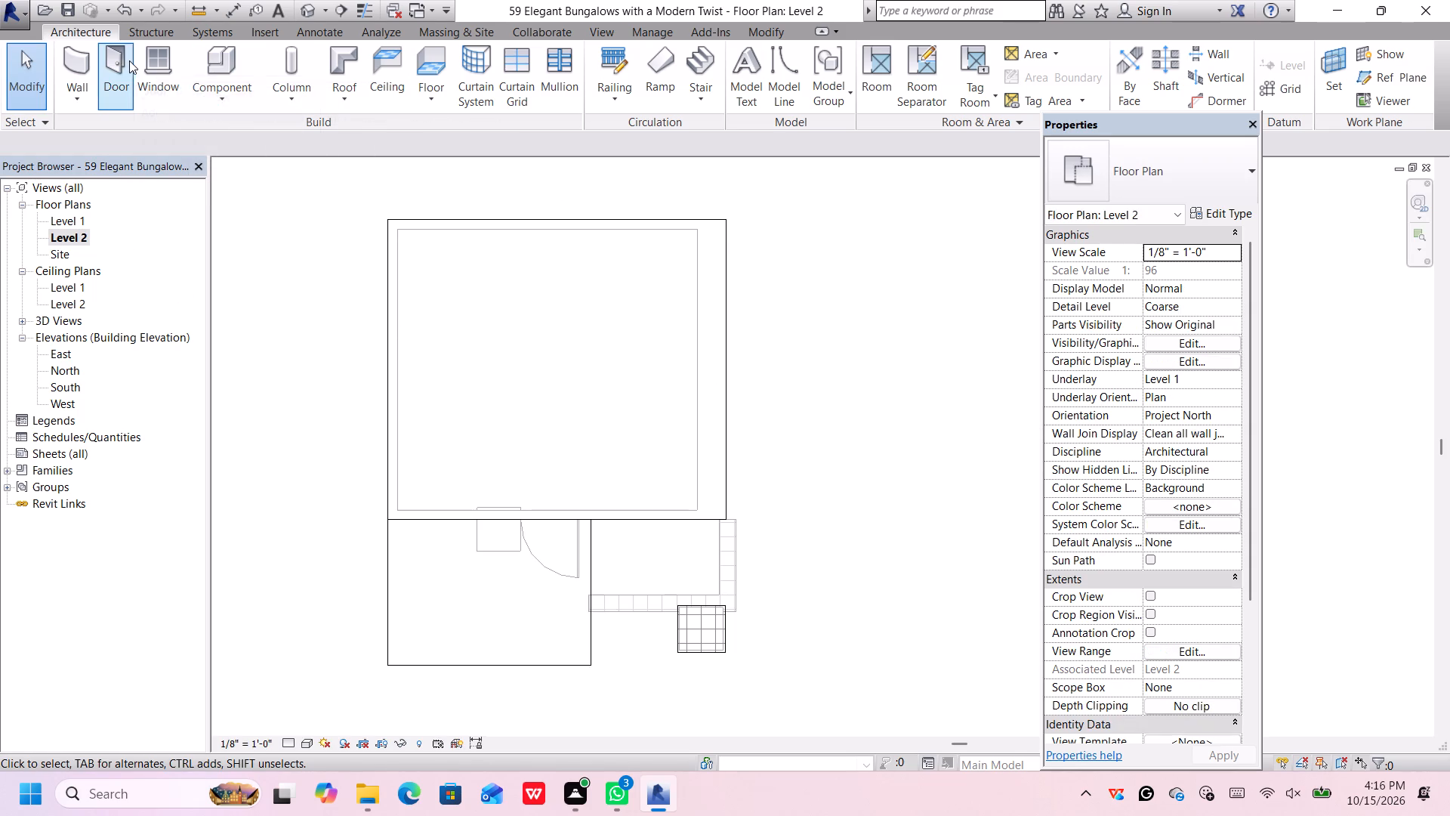
{"action": "left_click", "coordinate": [72, 67]}
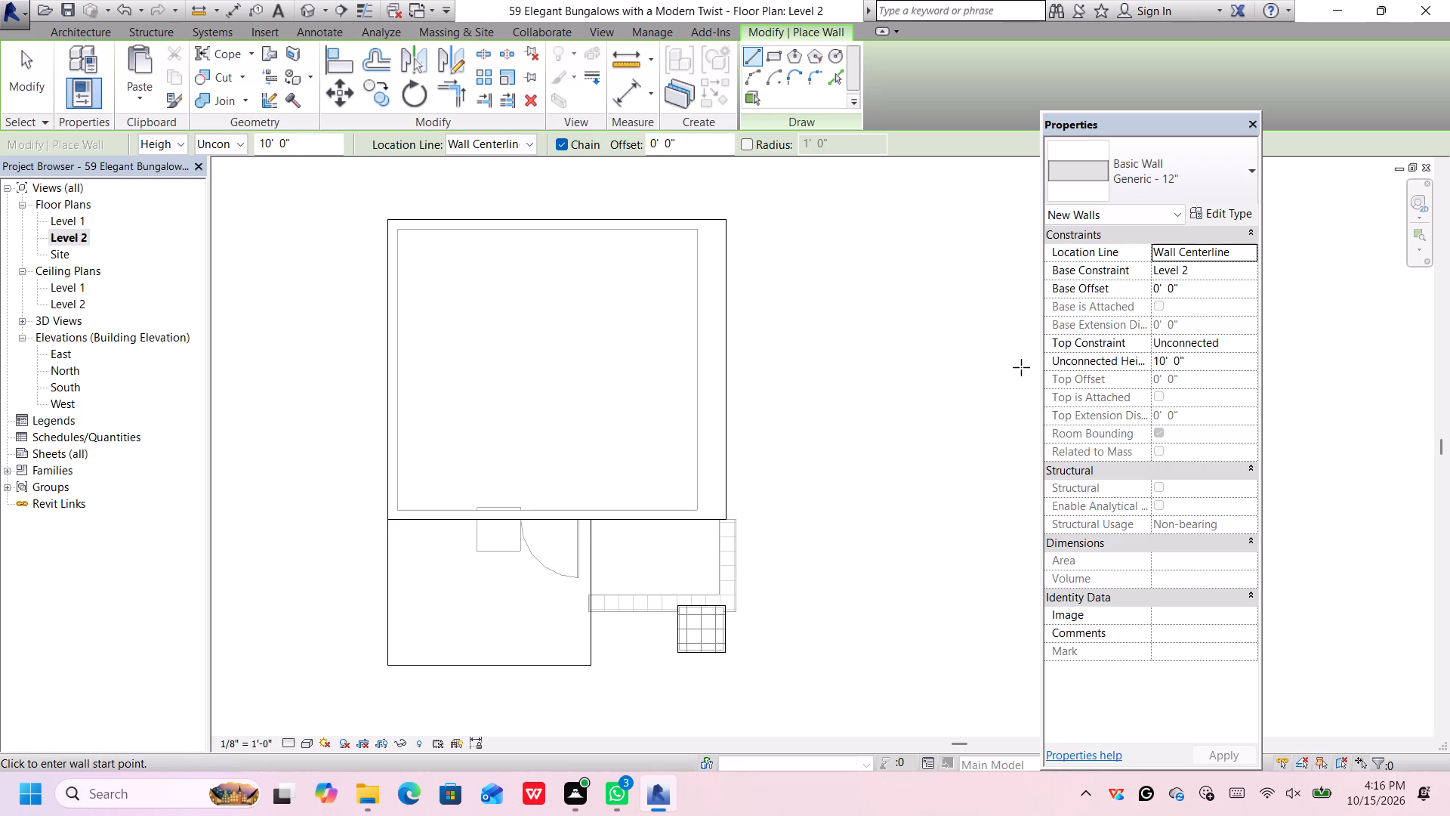
{"action": "left_click", "coordinate": [1155, 187]}
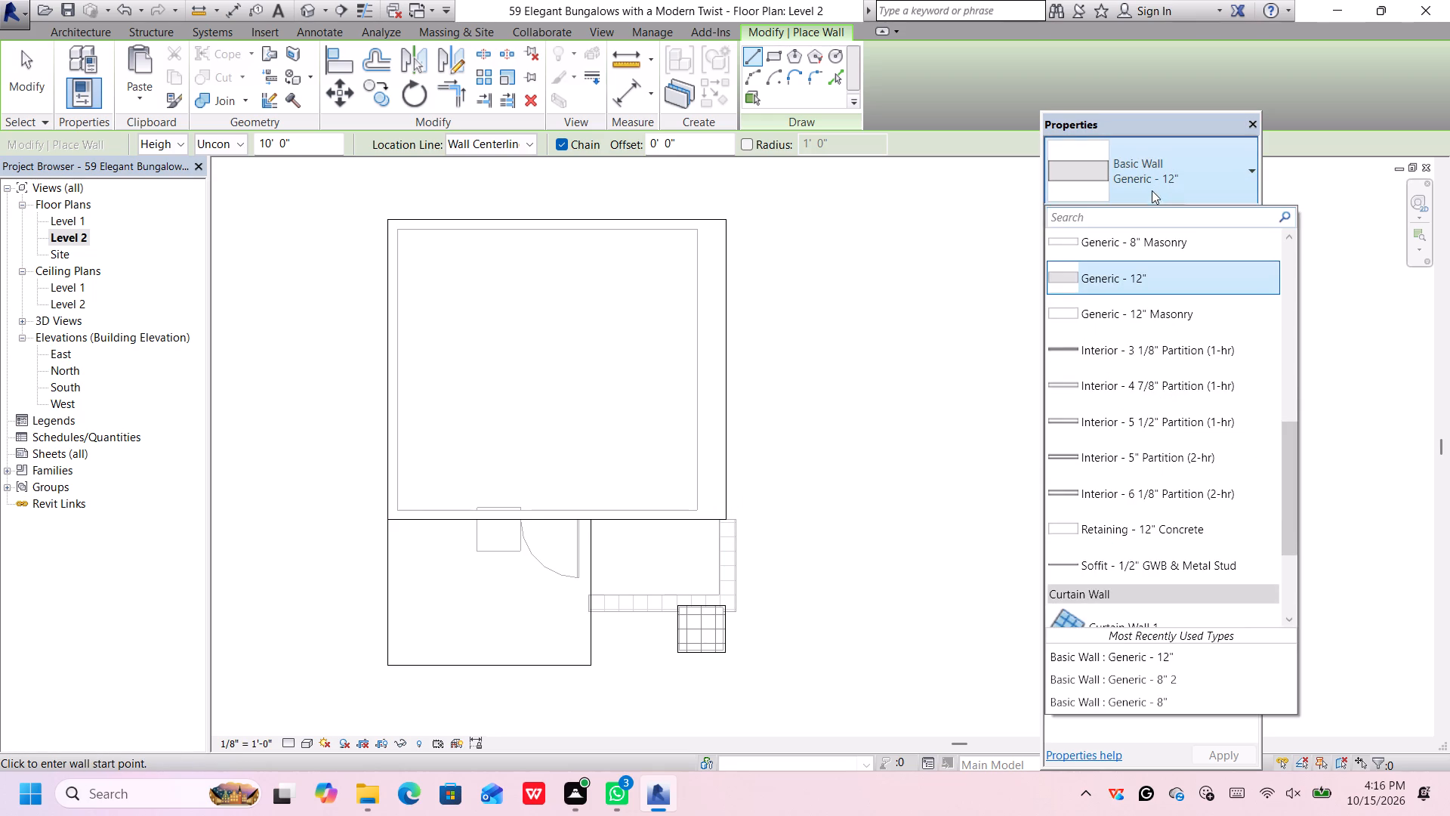
{"action": "scroll", "coordinate": [1128, 255], "scroll_direction": "up", "scroll_amount": 4}
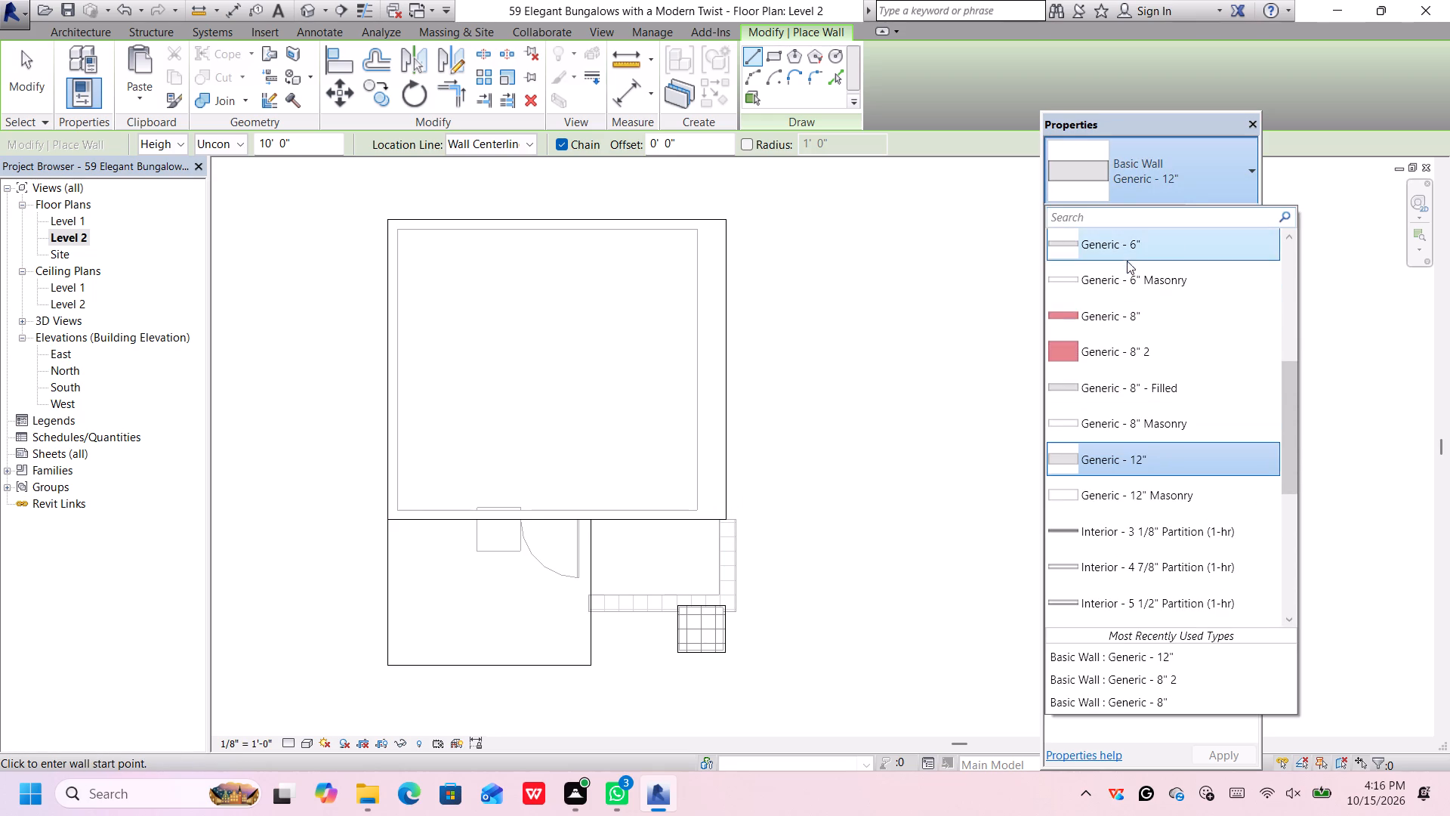
{"action": "left_click", "coordinate": [1121, 310]}
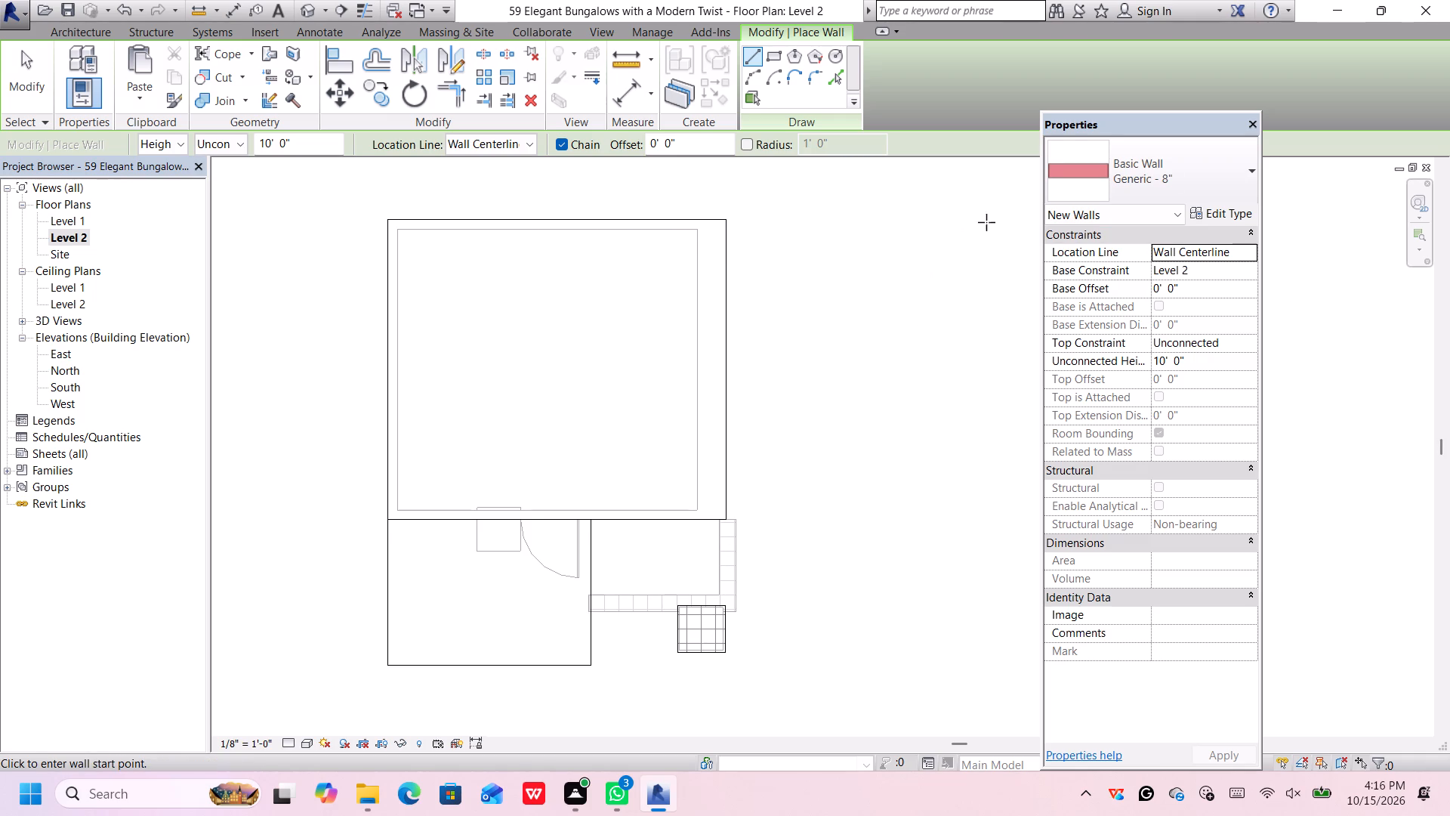
{"action": "left_click", "coordinate": [1200, 177]}
{"action": "left_click", "coordinate": [1168, 305]}
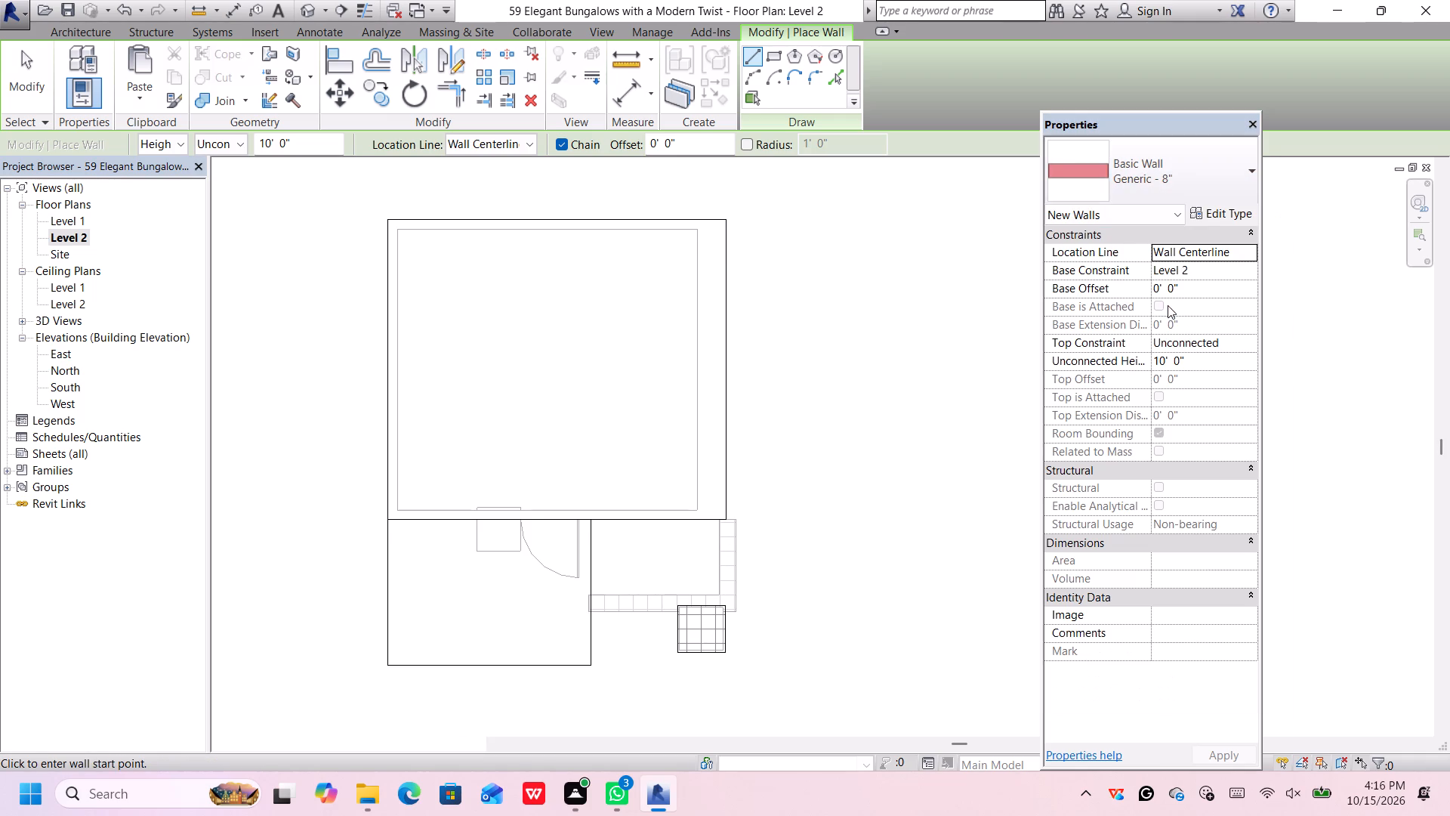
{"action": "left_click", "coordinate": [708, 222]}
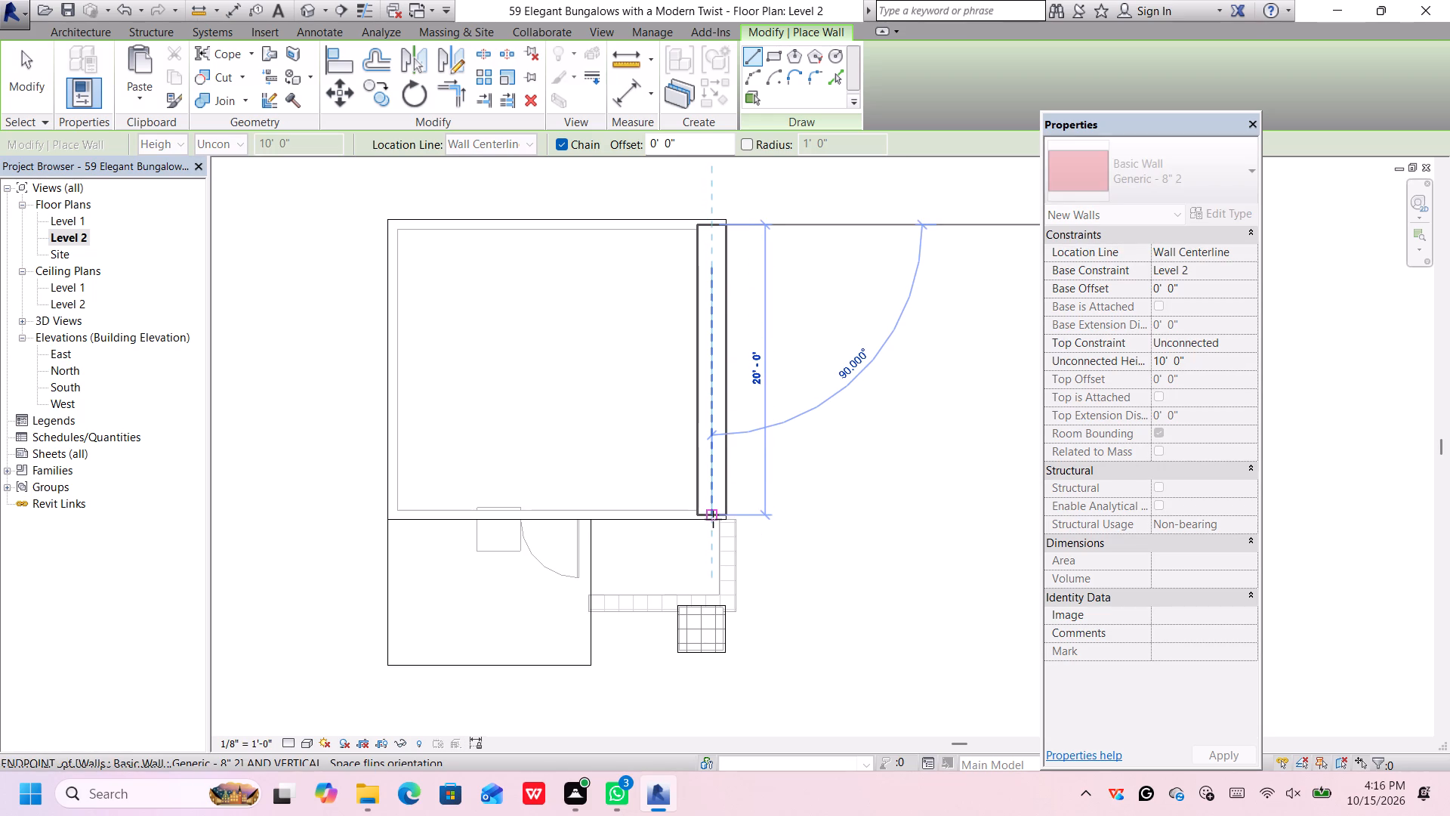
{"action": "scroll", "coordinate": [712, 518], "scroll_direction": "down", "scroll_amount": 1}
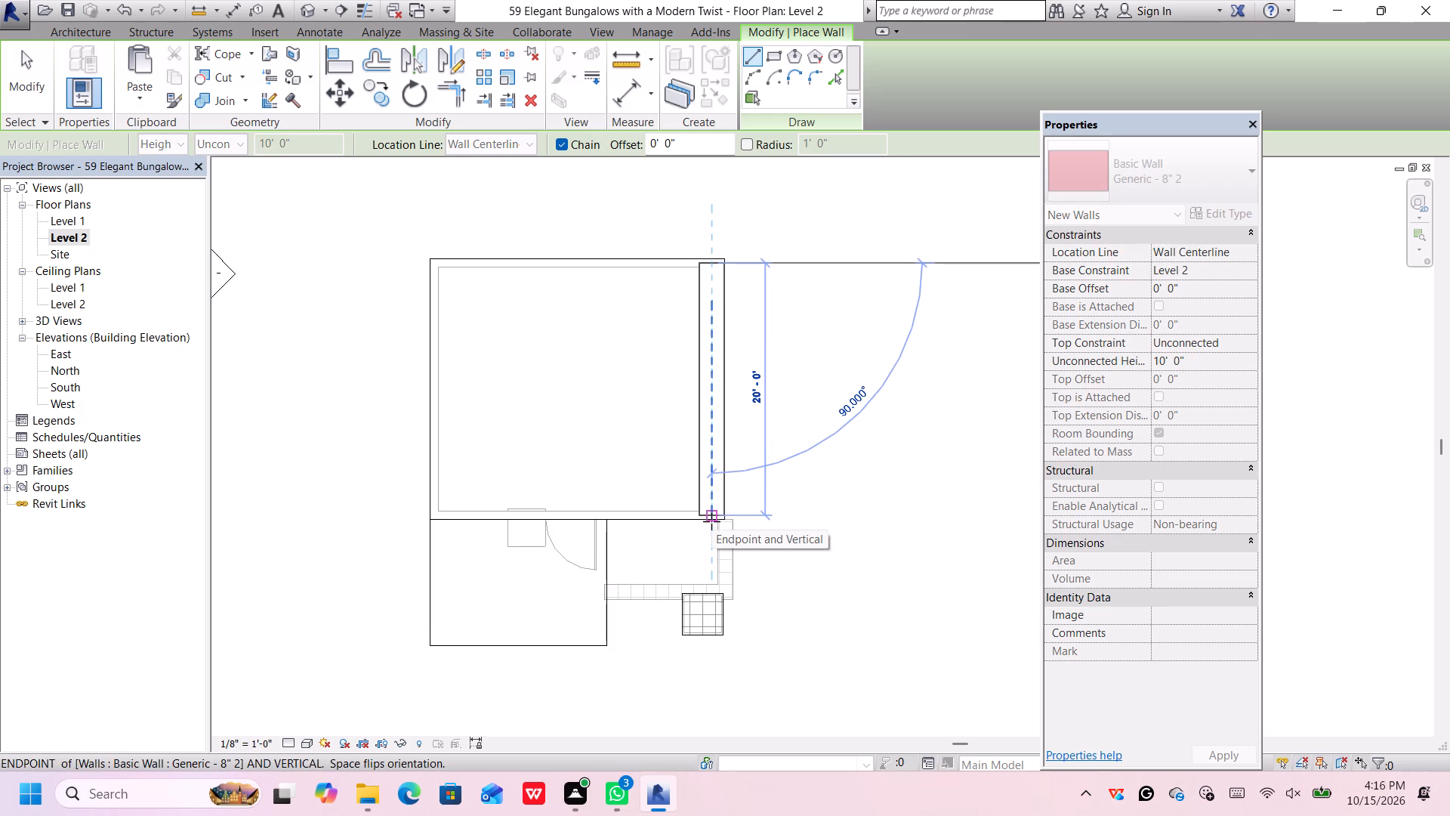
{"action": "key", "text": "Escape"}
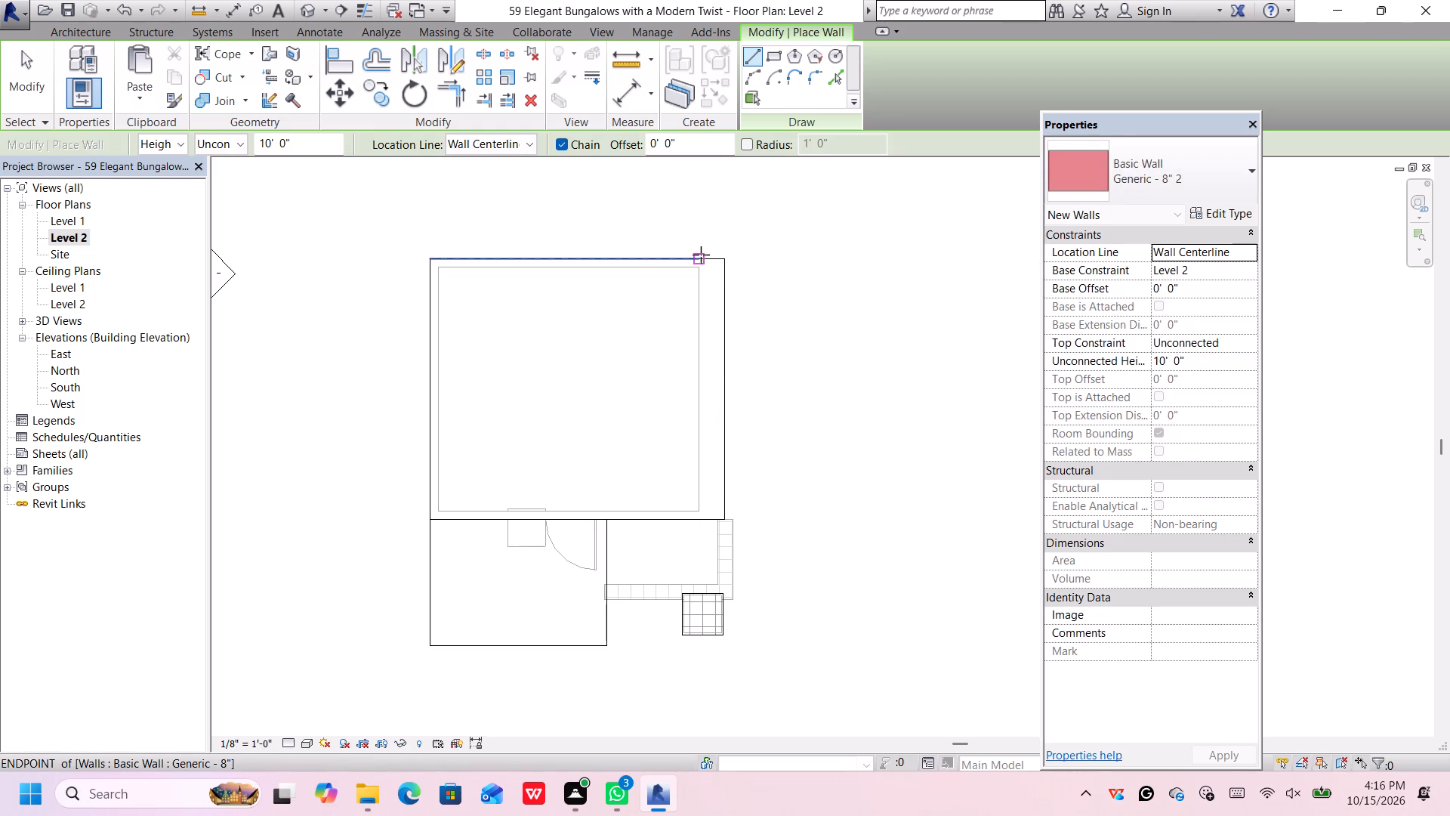
Draw the Generic - 8" 2 wall along the main roof's east side, from its back edge to its front edge.
{"action": "scroll", "coordinate": [708, 255], "scroll_direction": "up", "scroll_amount": 5}
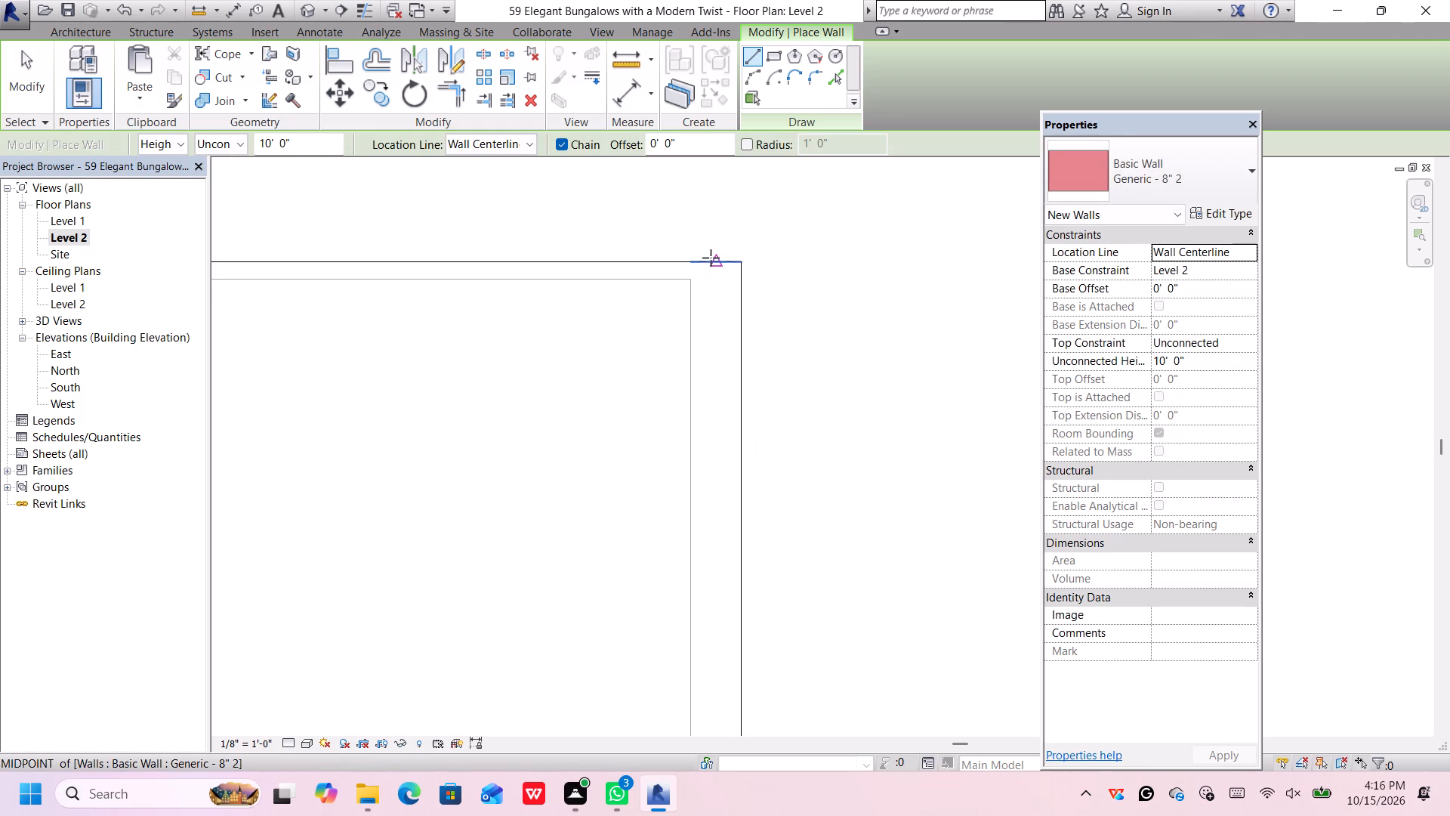
{"action": "left_click", "coordinate": [716, 260]}
{"action": "scroll", "coordinate": [717, 282], "scroll_direction": "down", "scroll_amount": 4}
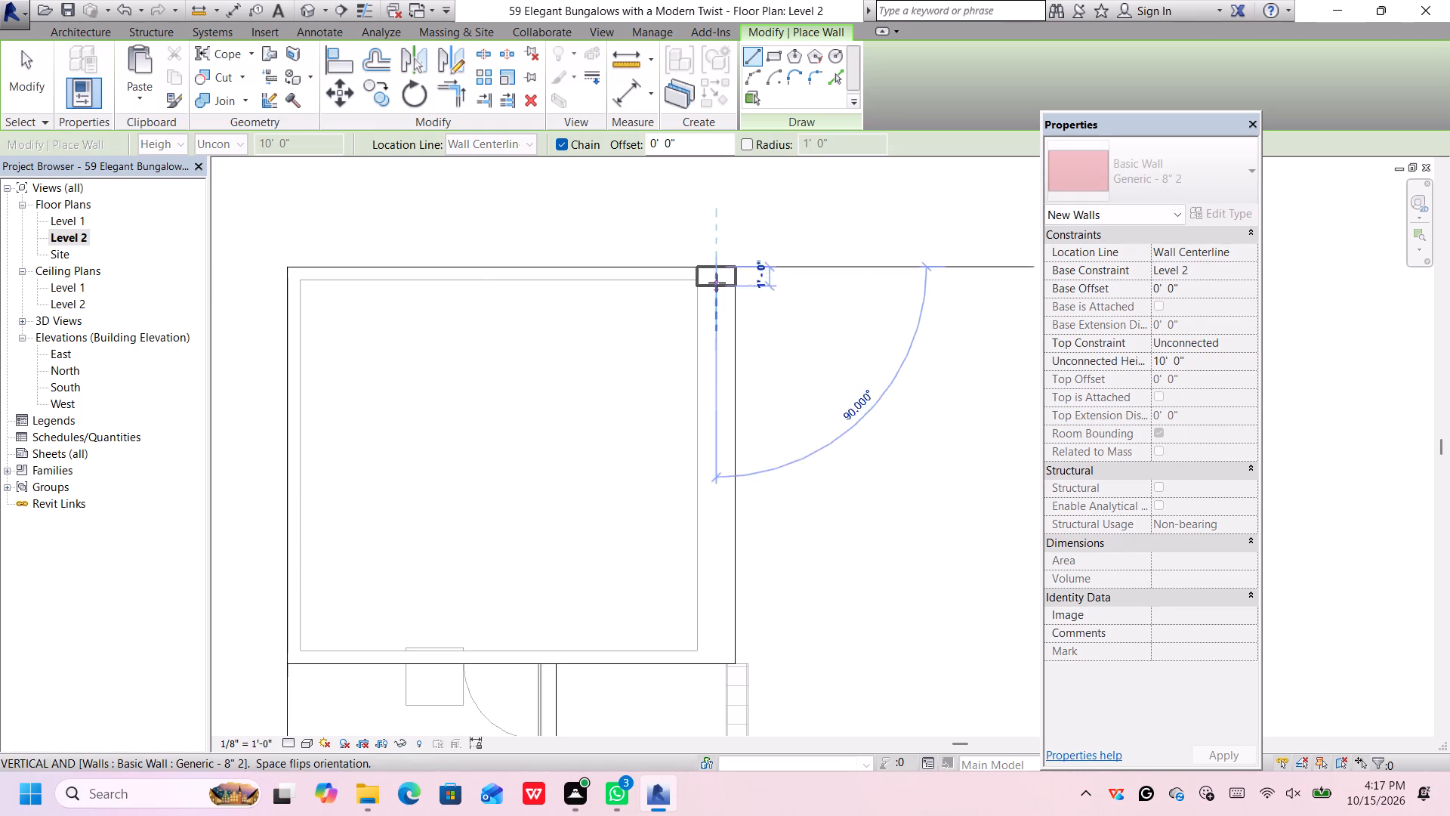
{"action": "scroll", "coordinate": [717, 283], "scroll_direction": "down", "scroll_amount": 5}
{"action": "scroll", "coordinate": [723, 428], "scroll_direction": "up", "scroll_amount": 5}
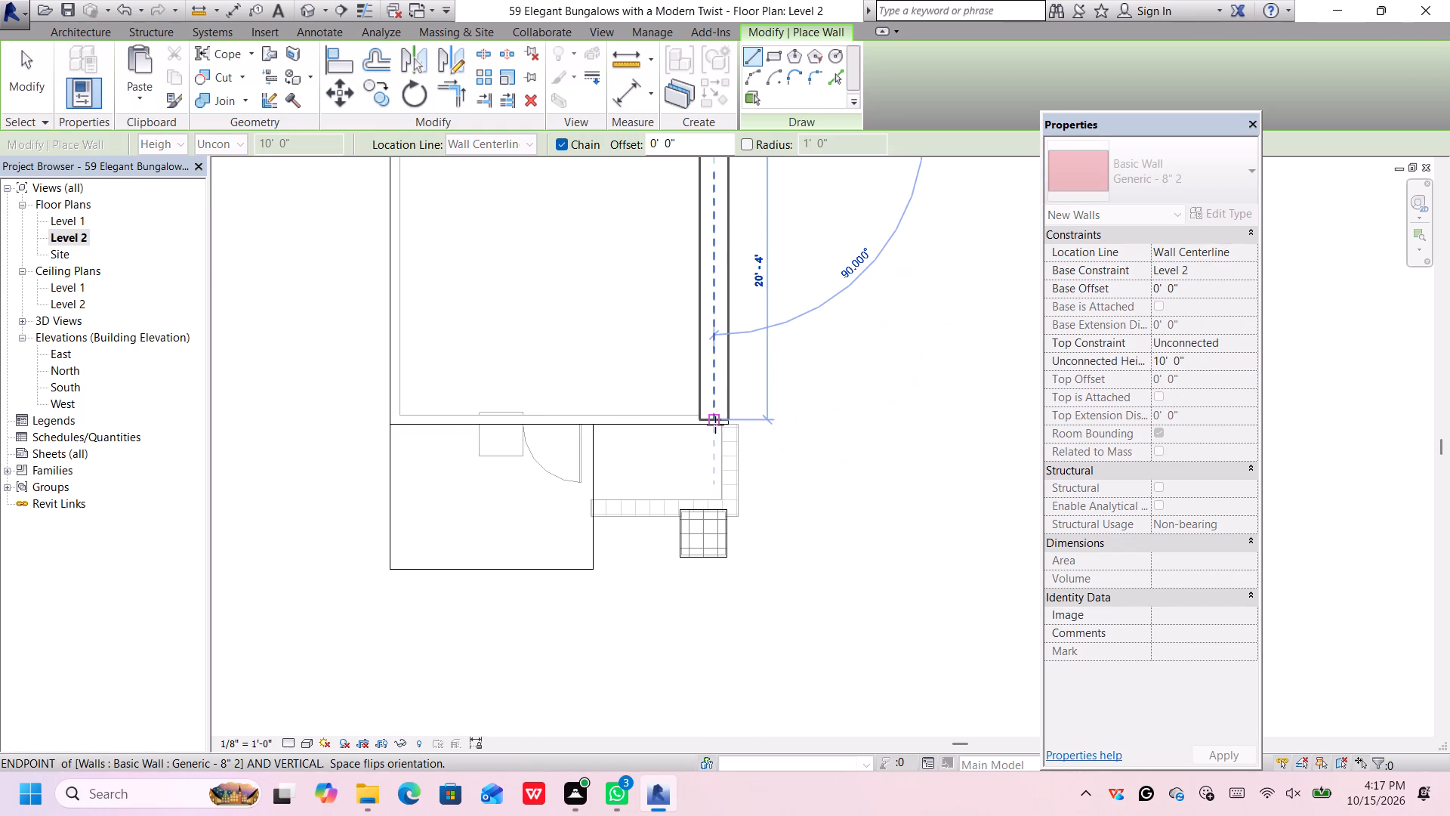
{"action": "scroll", "coordinate": [714, 423], "scroll_direction": "up", "scroll_amount": 7}
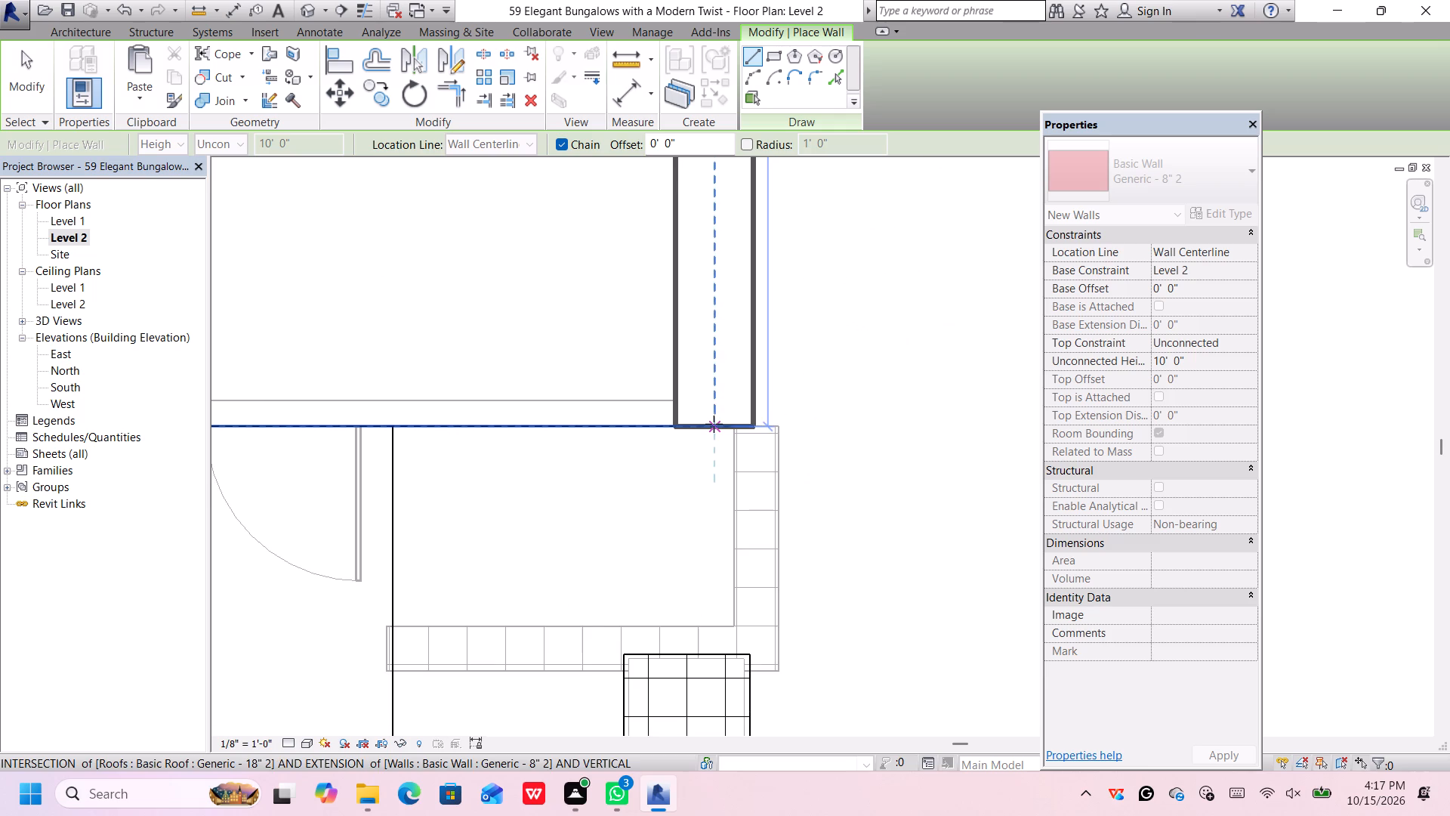
{"action": "left_click", "coordinate": [714, 424]}
{"action": "scroll", "coordinate": [747, 394], "scroll_direction": "down", "scroll_amount": 6}
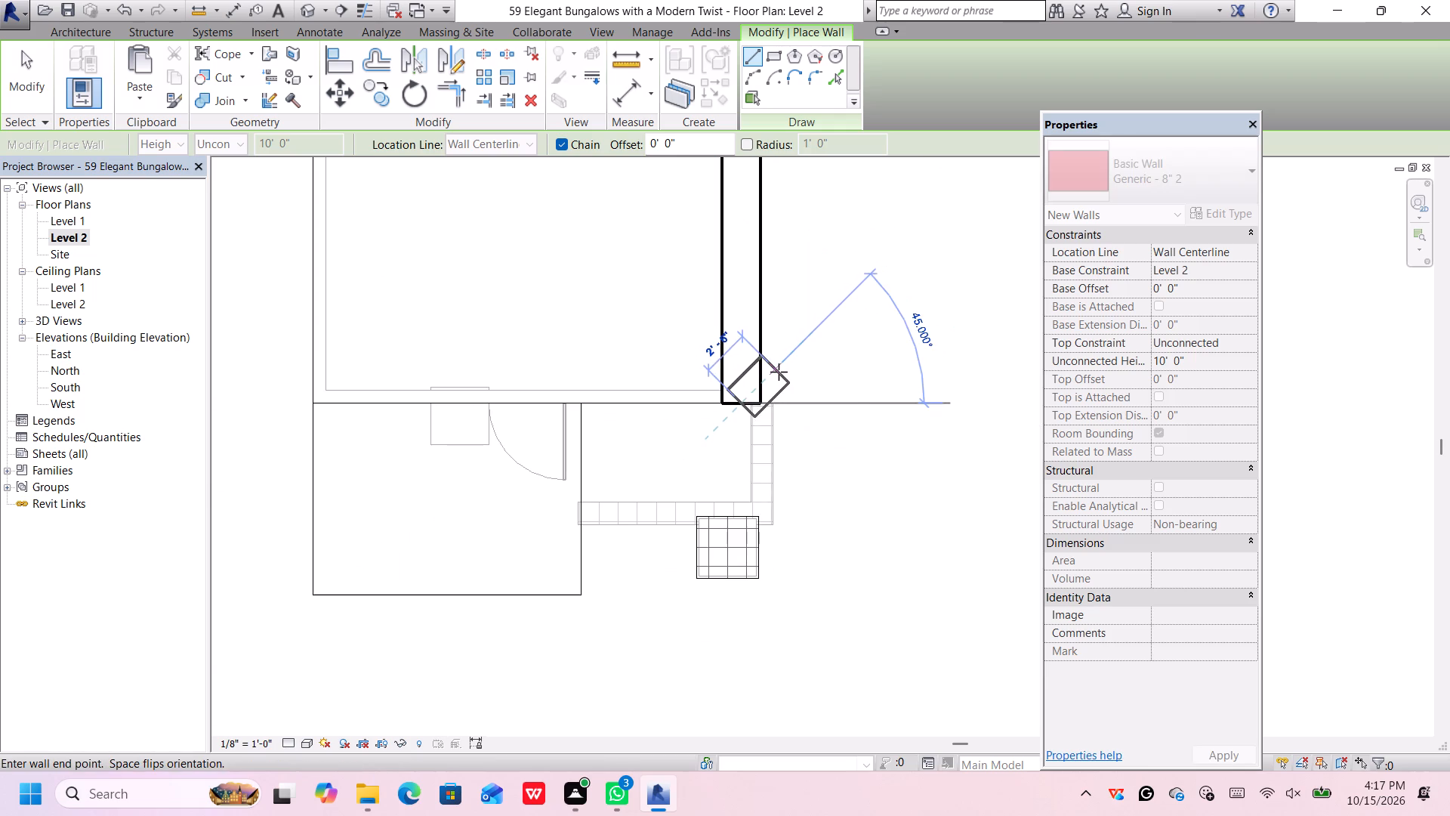
{"action": "key", "text": "Escape"}
{"action": "scroll", "coordinate": [795, 297], "scroll_direction": "down", "scroll_amount": 3}
{"action": "middle_click_drag", "start_coordinate": [812, 258], "coordinate": [782, 389]}
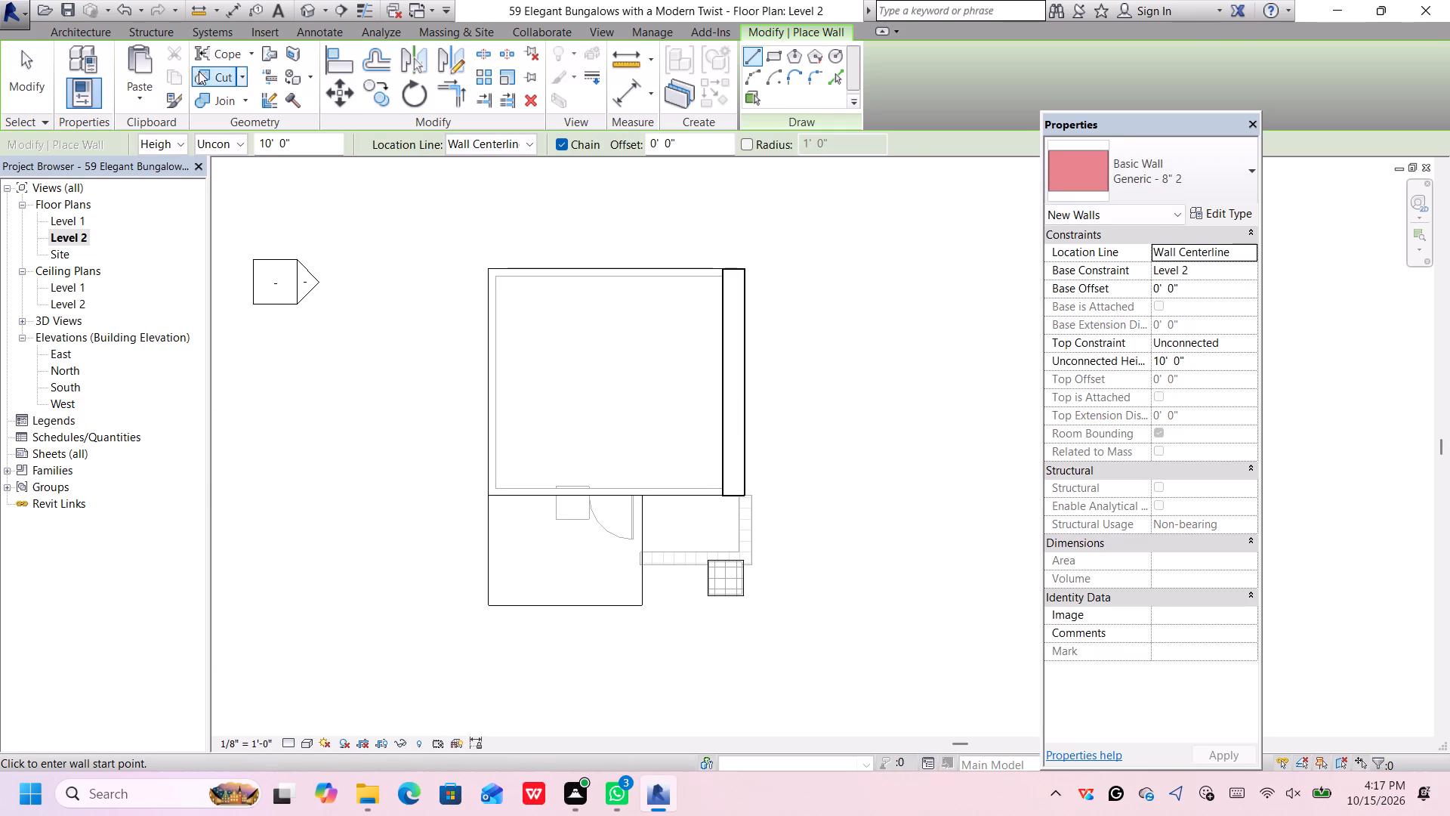
Draw a Generic - 8" wall from the thick east wall's inner face, about 14' west along the front wall's centreline.
{"action": "left_click", "coordinate": [73, 29]}
{"action": "left_click", "coordinate": [72, 57]}
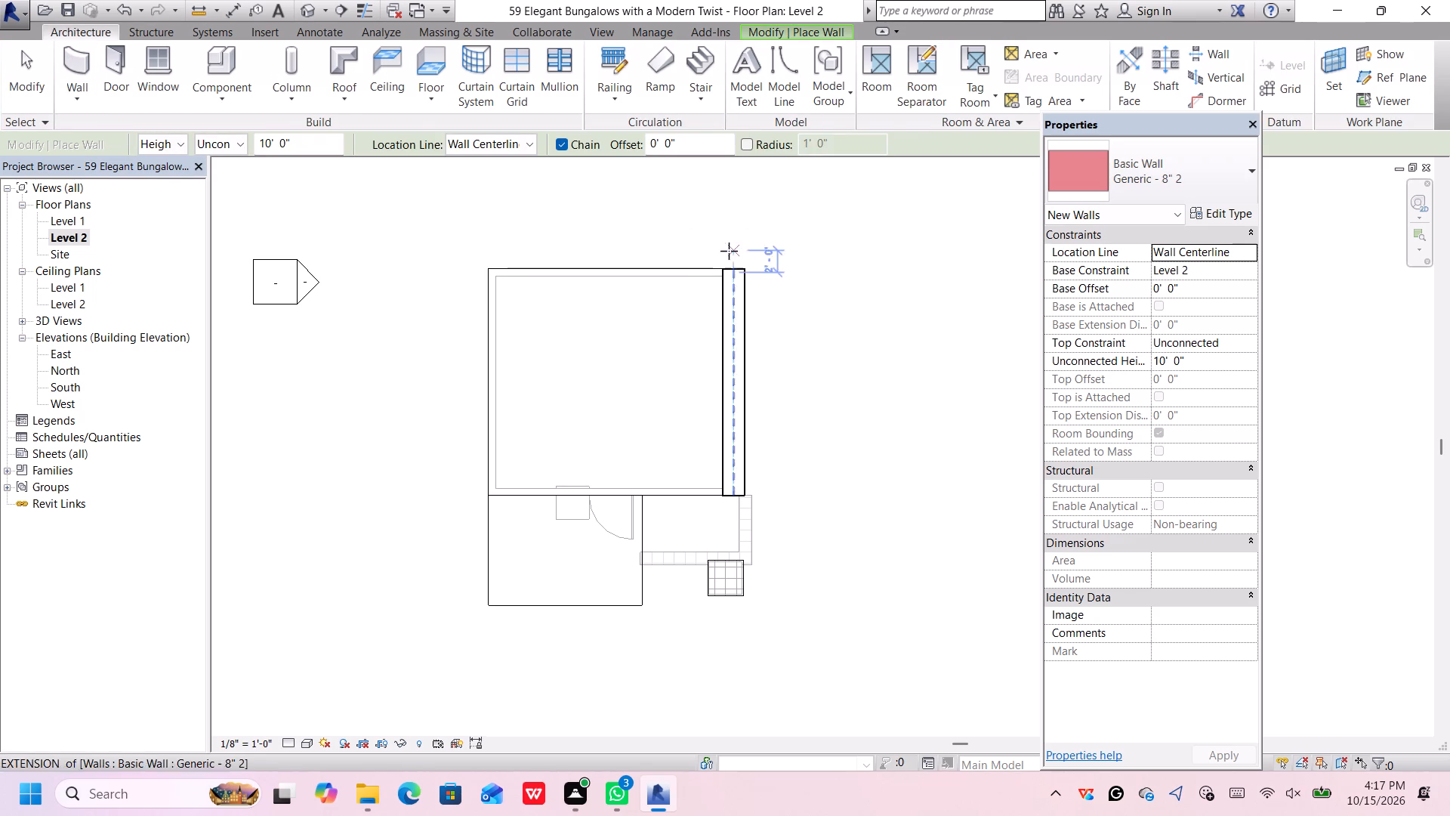
{"action": "left_click", "coordinate": [1098, 166]}
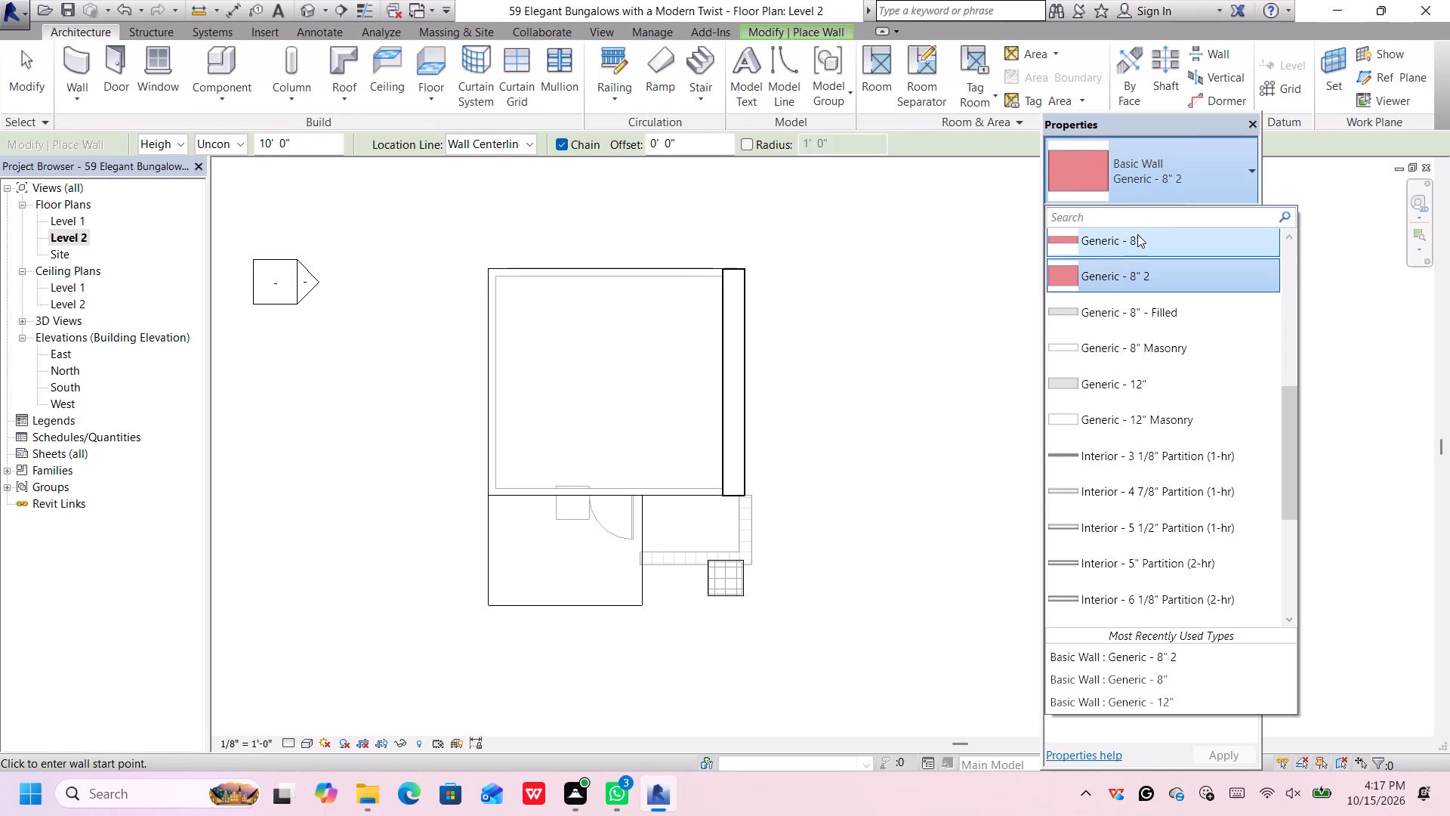
{"action": "left_click", "coordinate": [1137, 236]}
{"action": "scroll", "coordinate": [709, 268], "scroll_direction": "up", "scroll_amount": 3}
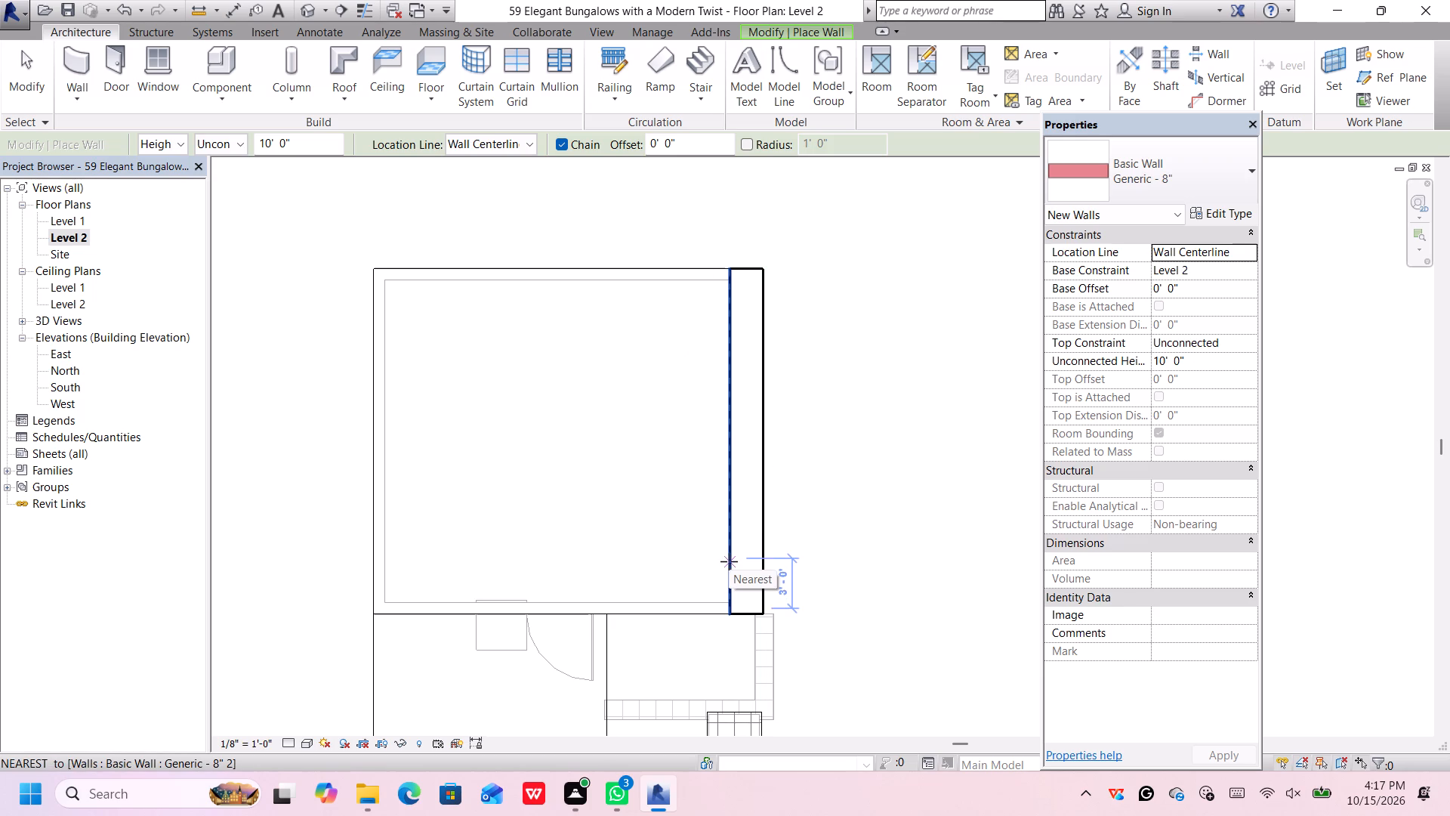
{"action": "scroll", "coordinate": [729, 561], "scroll_direction": "down", "scroll_amount": 2}
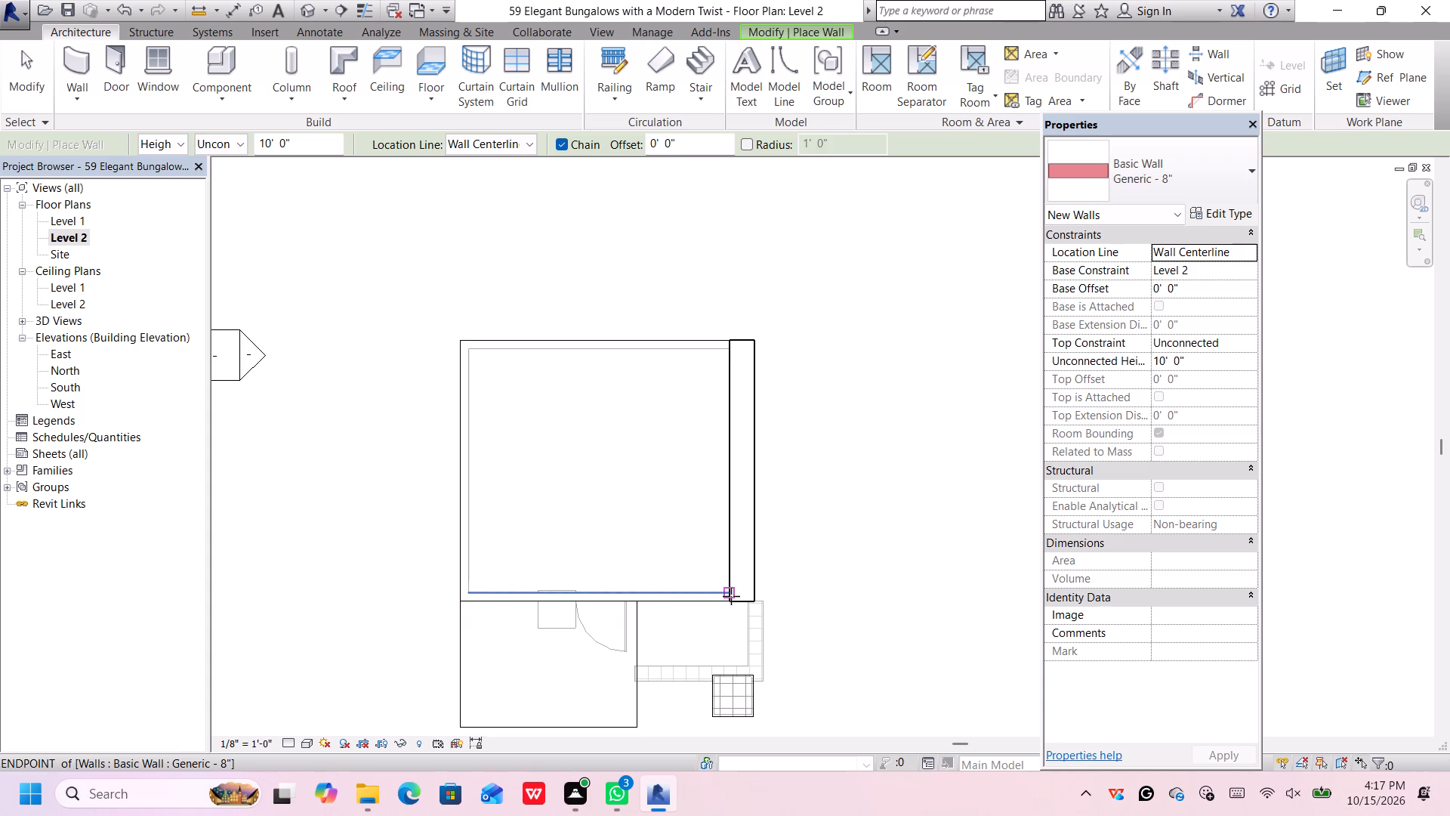
{"action": "scroll", "coordinate": [731, 596], "scroll_direction": "up", "scroll_amount": 5}
{"action": "scroll", "coordinate": [728, 596], "scroll_direction": "down", "scroll_amount": 2}
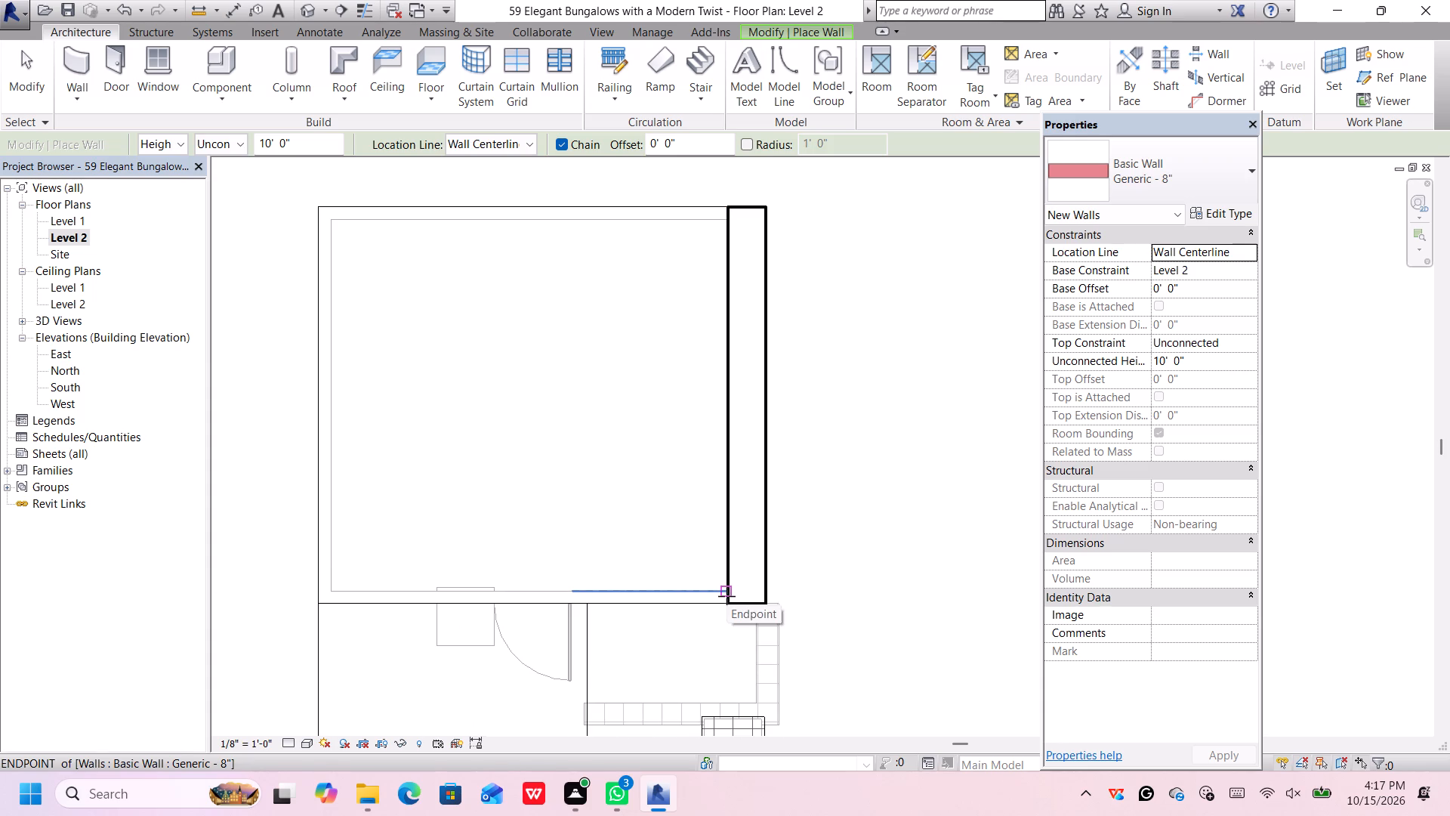
{"action": "scroll", "coordinate": [727, 596], "scroll_direction": "up", "scroll_amount": 11}
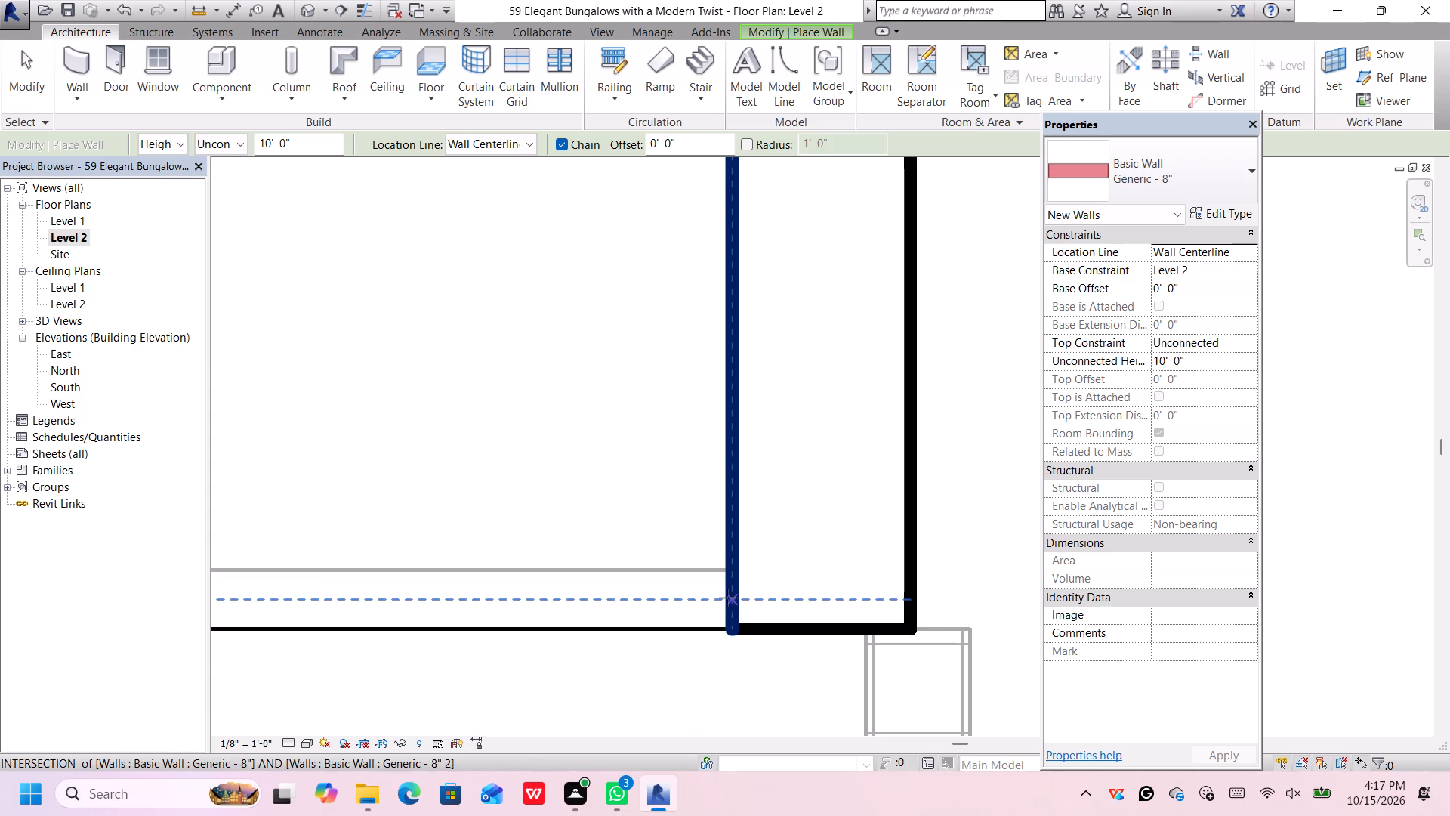
{"action": "left_click", "coordinate": [731, 598]}
{"action": "scroll", "coordinate": [669, 601], "scroll_direction": "down", "scroll_amount": 6}
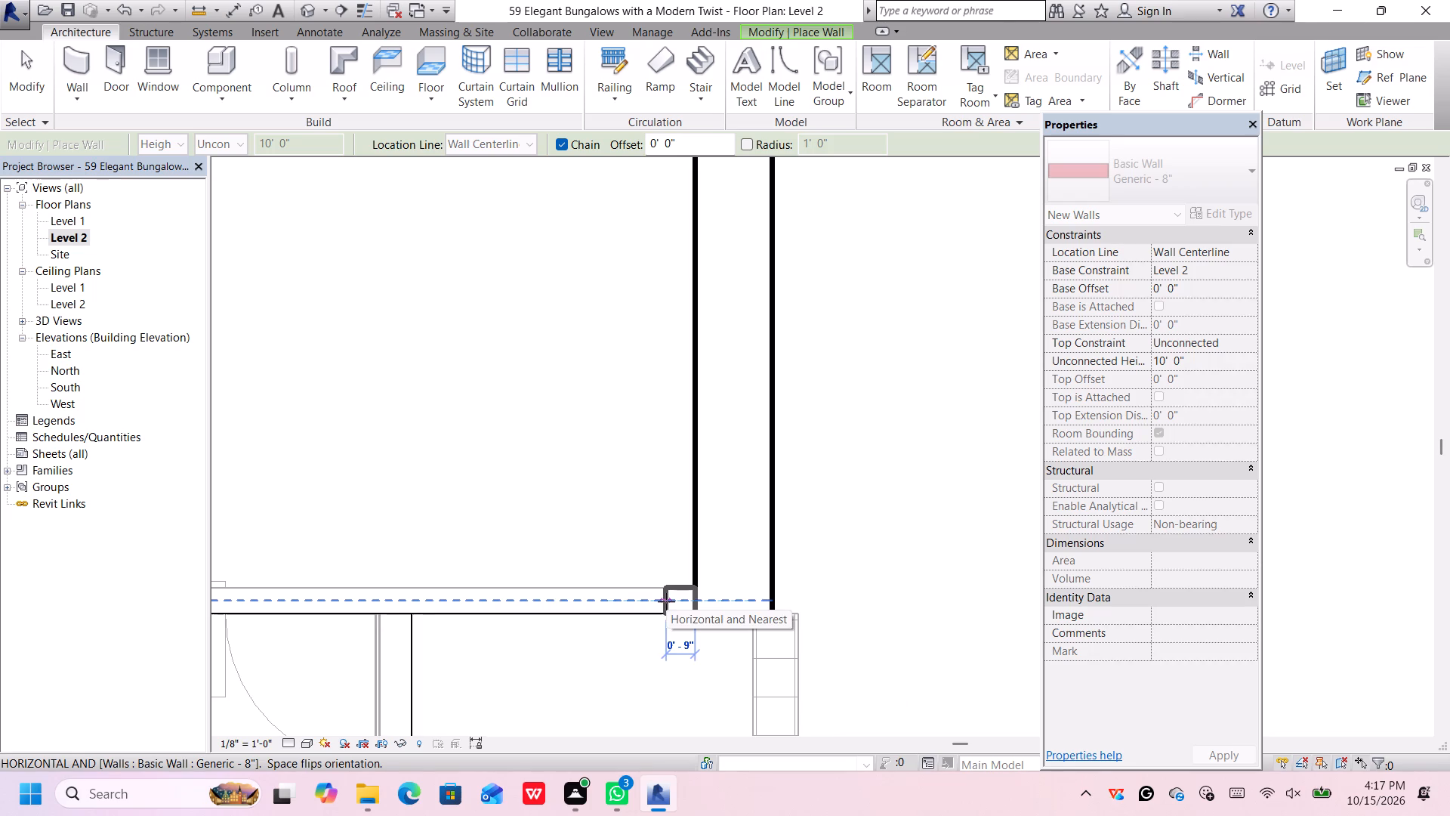
{"action": "scroll", "coordinate": [666, 601], "scroll_direction": "down", "scroll_amount": 5}
{"action": "middle_click_drag", "start_coordinate": [667, 603], "coordinate": [798, 620]}
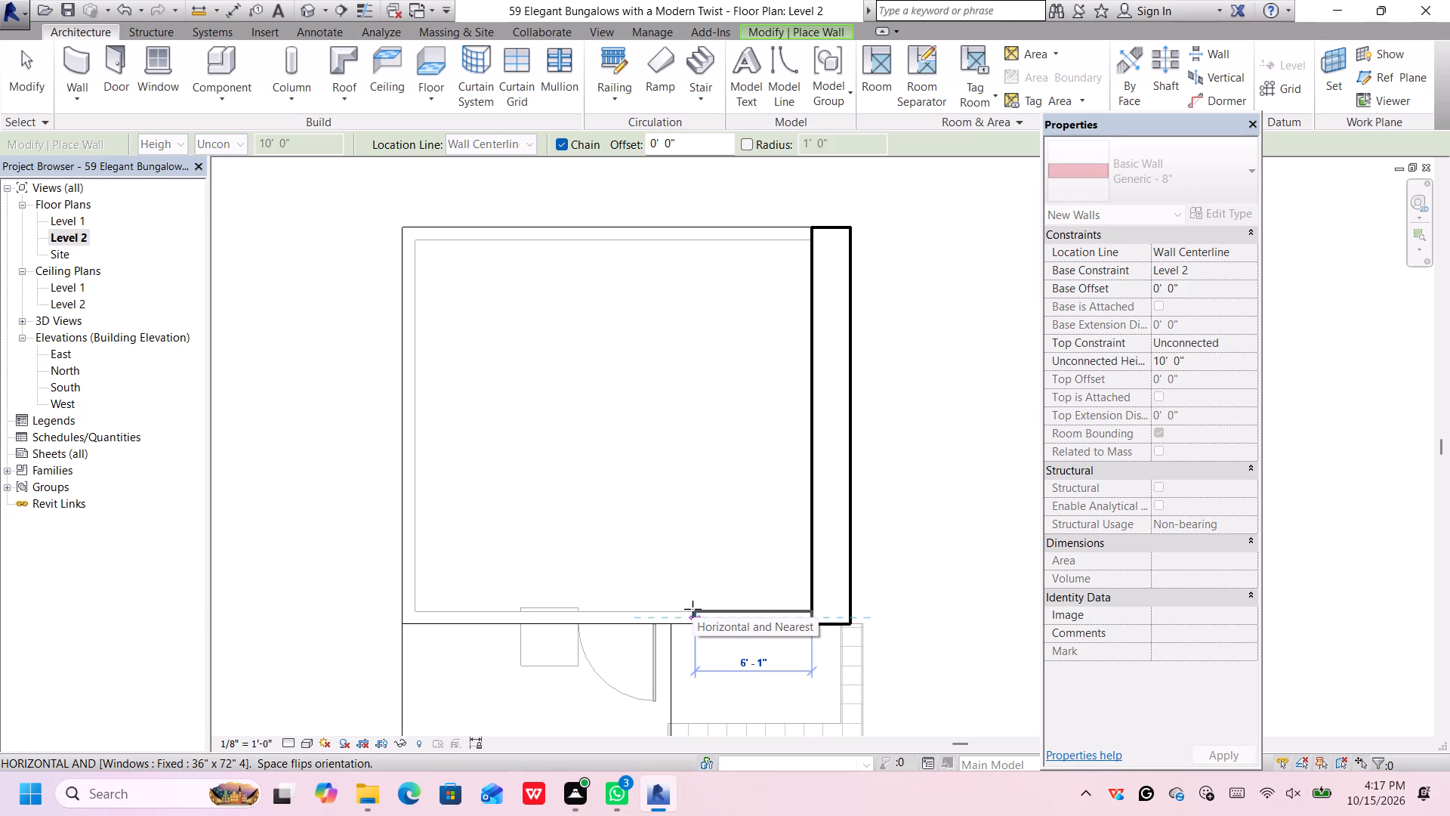
{"action": "scroll", "coordinate": [693, 609], "scroll_direction": "down", "scroll_amount": 1}
{"action": "scroll", "coordinate": [693, 609], "scroll_direction": "up", "scroll_amount": 1}
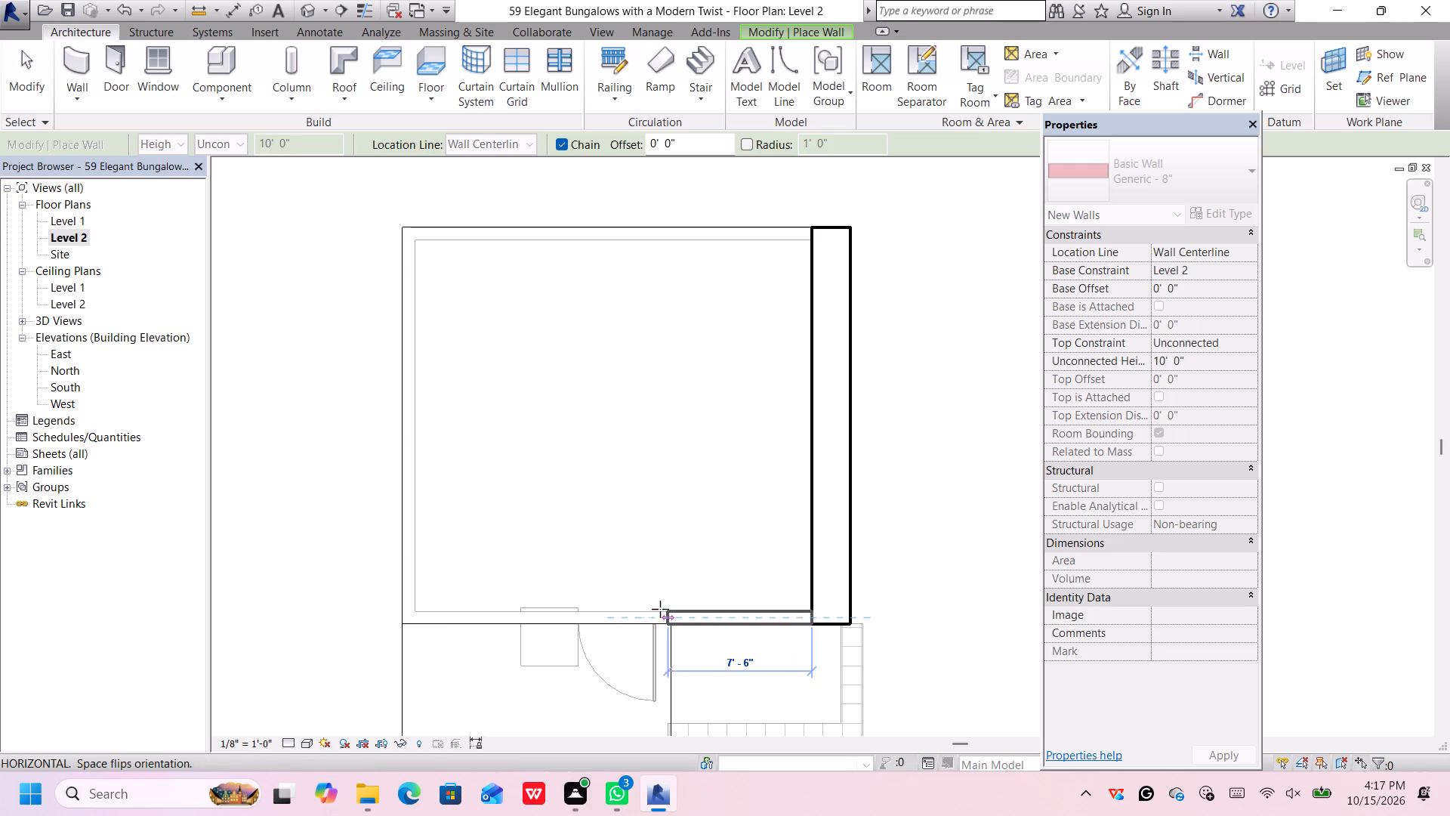
{"action": "scroll", "coordinate": [646, 617], "scroll_direction": "down", "scroll_amount": 2}
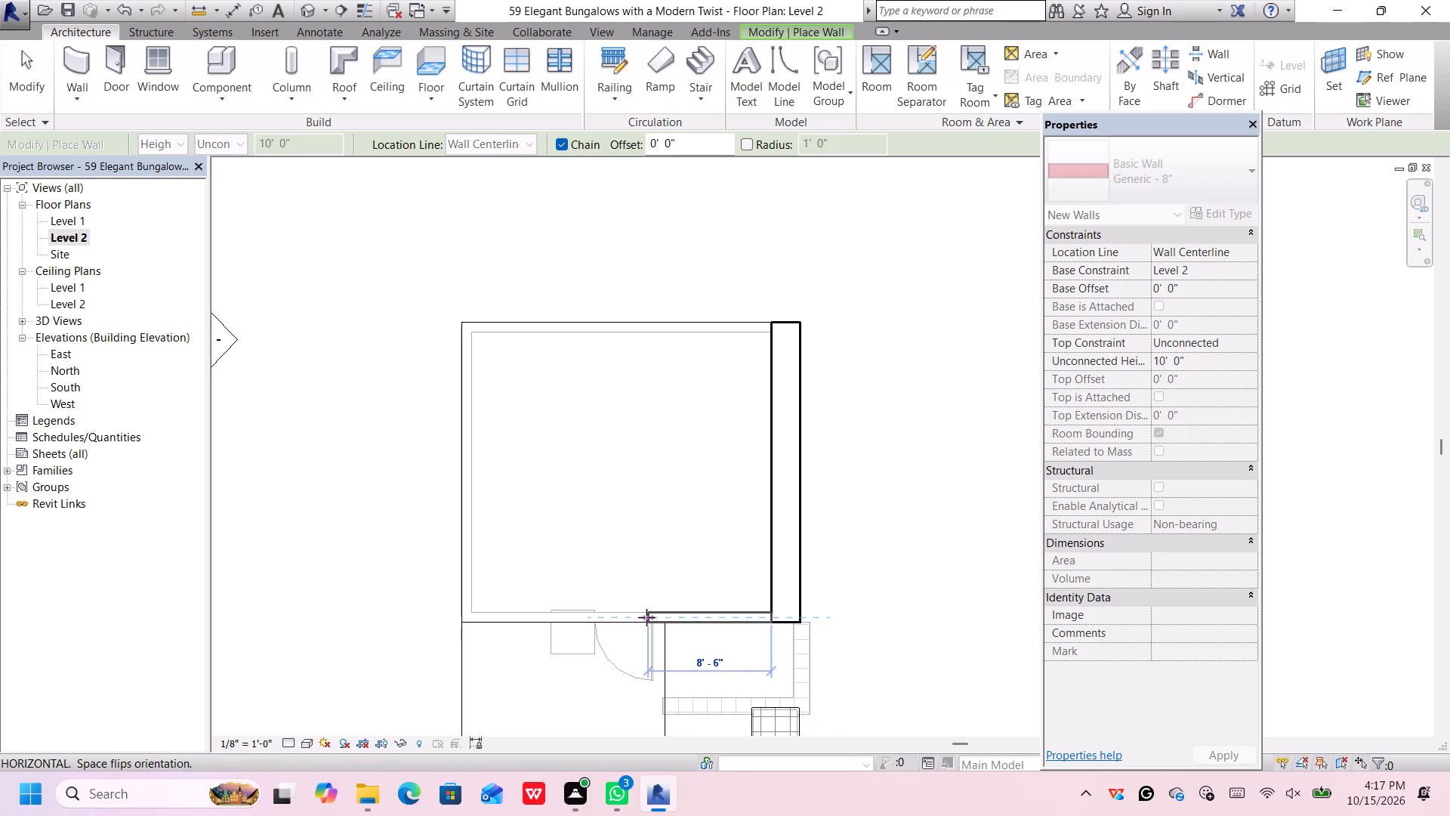
{"action": "middle_click_drag", "start_coordinate": [646, 617], "coordinate": [690, 564]}
{"action": "scroll", "coordinate": [690, 564], "scroll_direction": "up", "scroll_amount": 1}
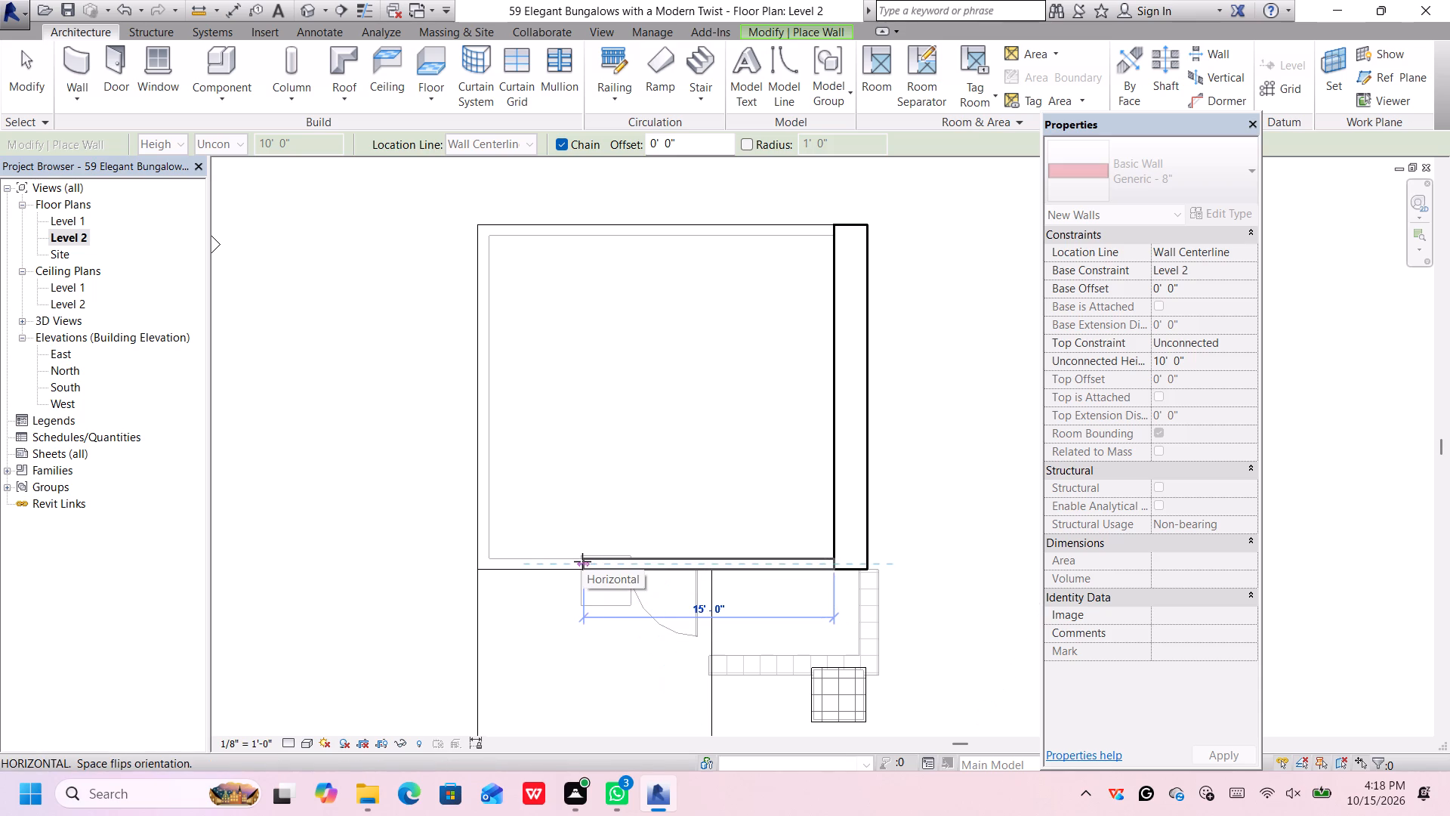
{"action": "scroll", "coordinate": [582, 561], "scroll_direction": "up", "scroll_amount": 1}
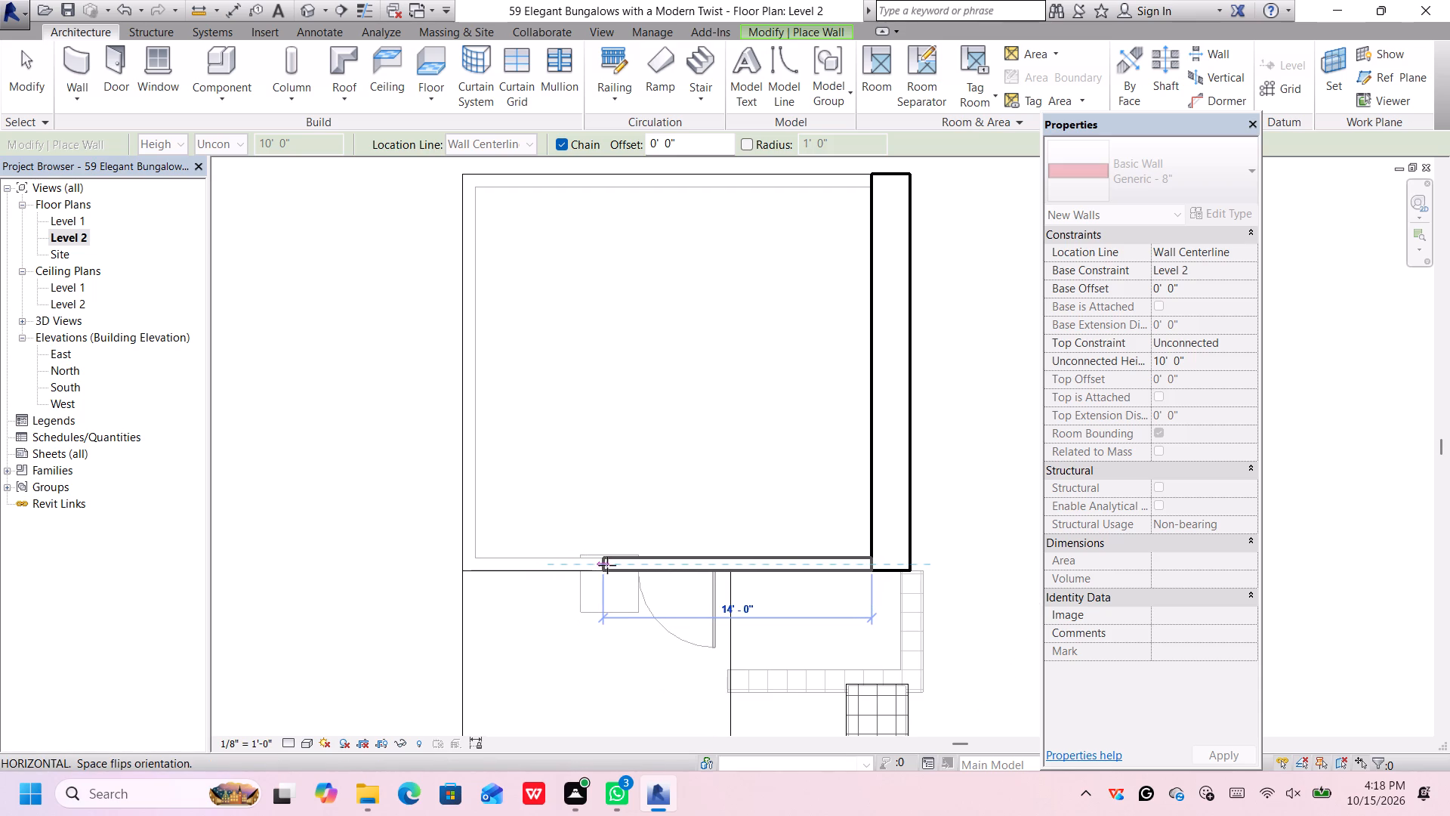
{"action": "left_click", "coordinate": [609, 564]}
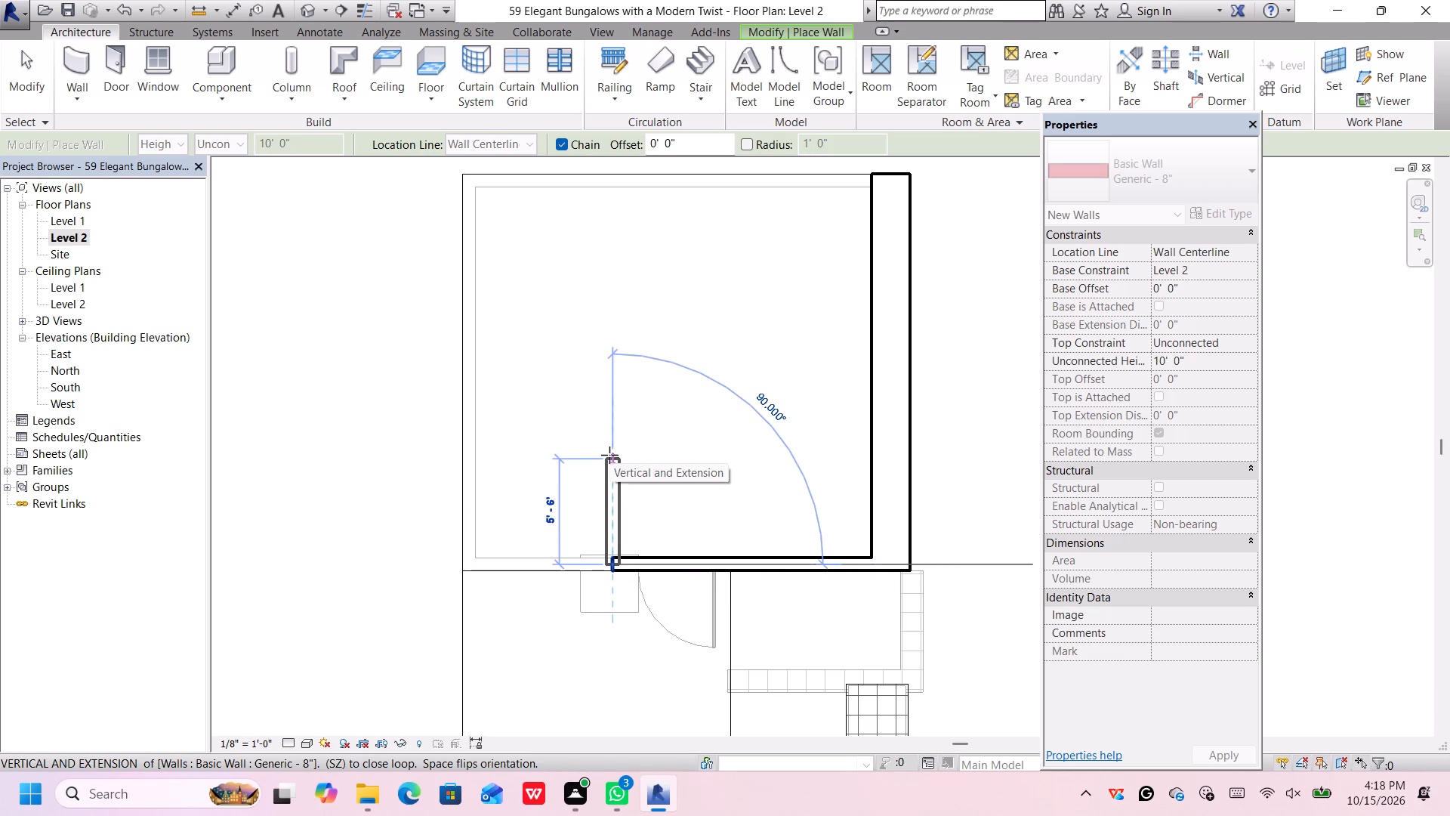
Continue the wall chain with a perpendicular segment 6' 6" long toward the back of the house.
{"action": "middle_click_drag", "start_coordinate": [612, 346], "coordinate": [612, 450]}
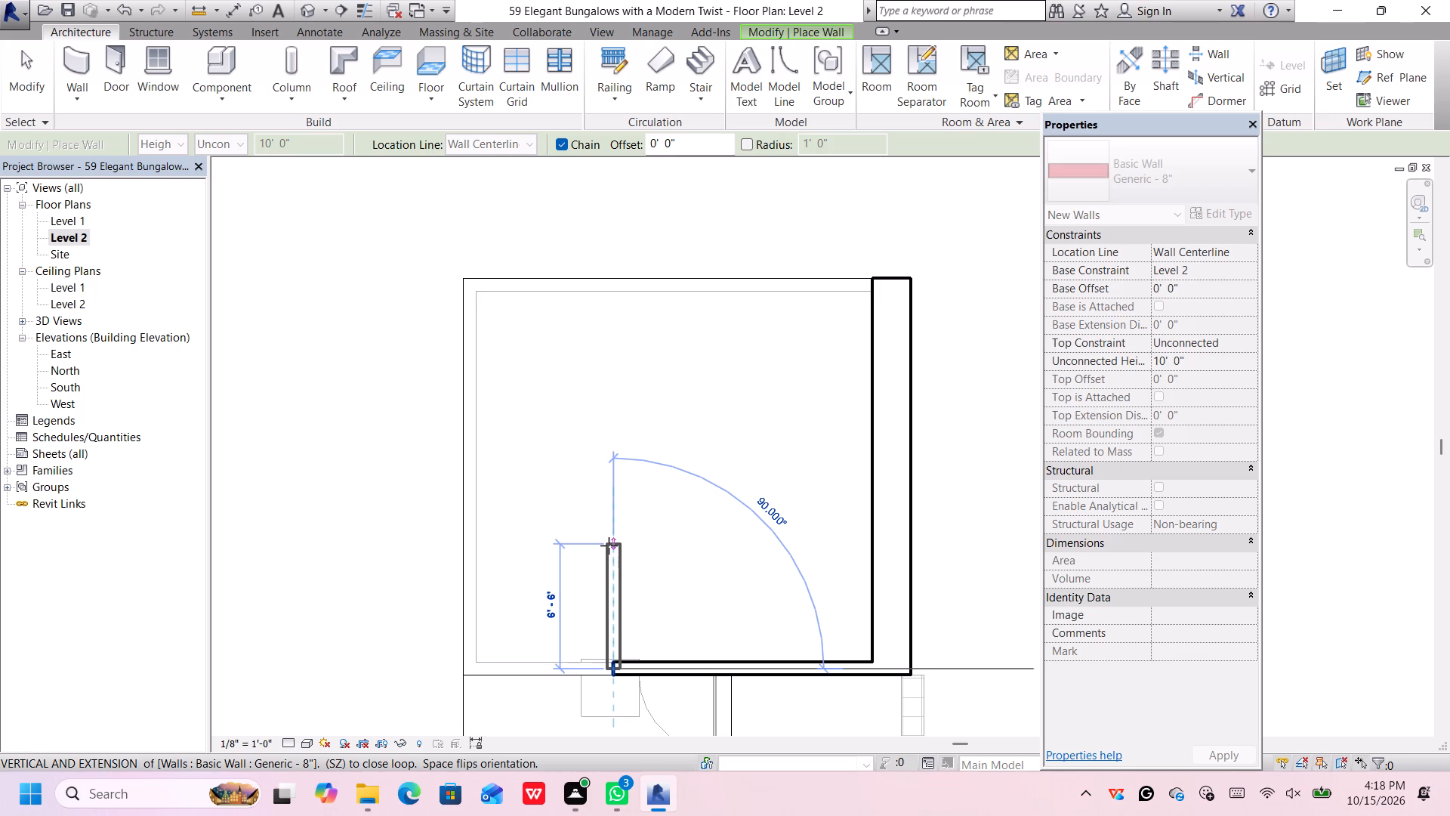
{"action": "left_click", "coordinate": [609, 546]}
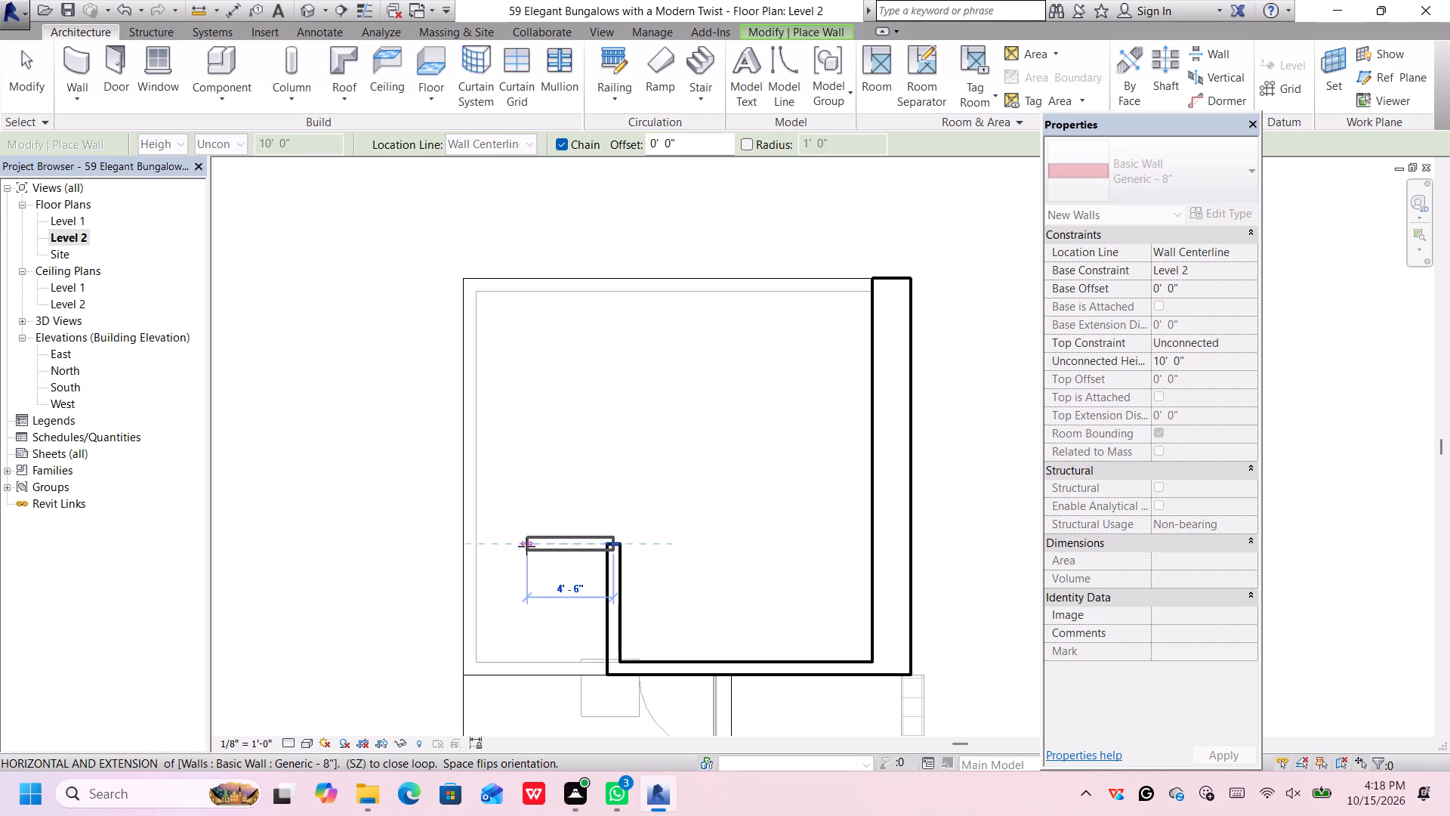
Continue the Generic - 8" wall chain west from the stepped segment to the main roof's west edge, about 7' 10" long.
{"action": "scroll", "coordinate": [529, 546], "scroll_direction": "down", "scroll_amount": 3}
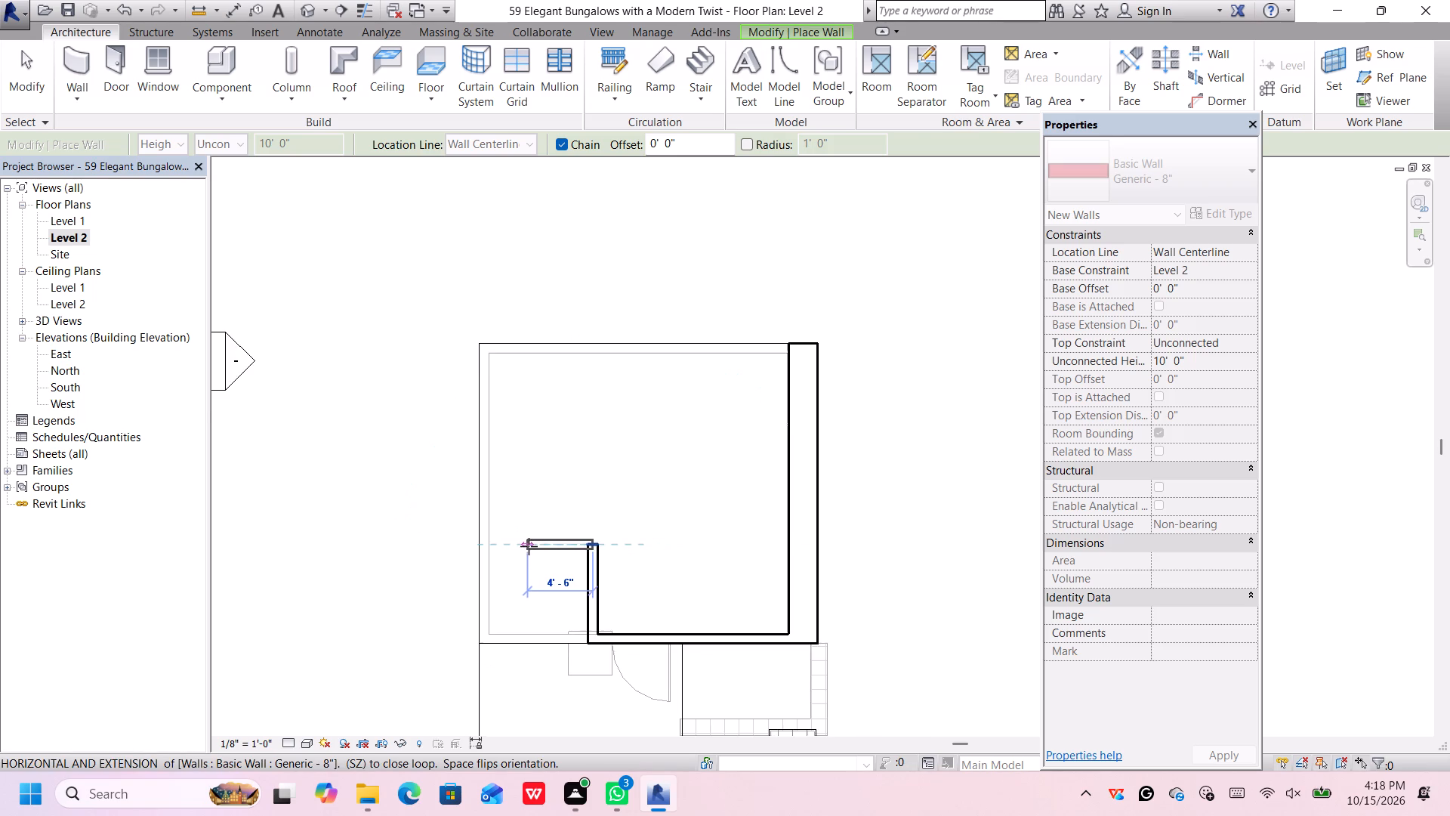
{"action": "scroll", "coordinate": [529, 546], "scroll_direction": "down", "scroll_amount": 1}
{"action": "middle_click_drag", "start_coordinate": [532, 548], "coordinate": [589, 522]}
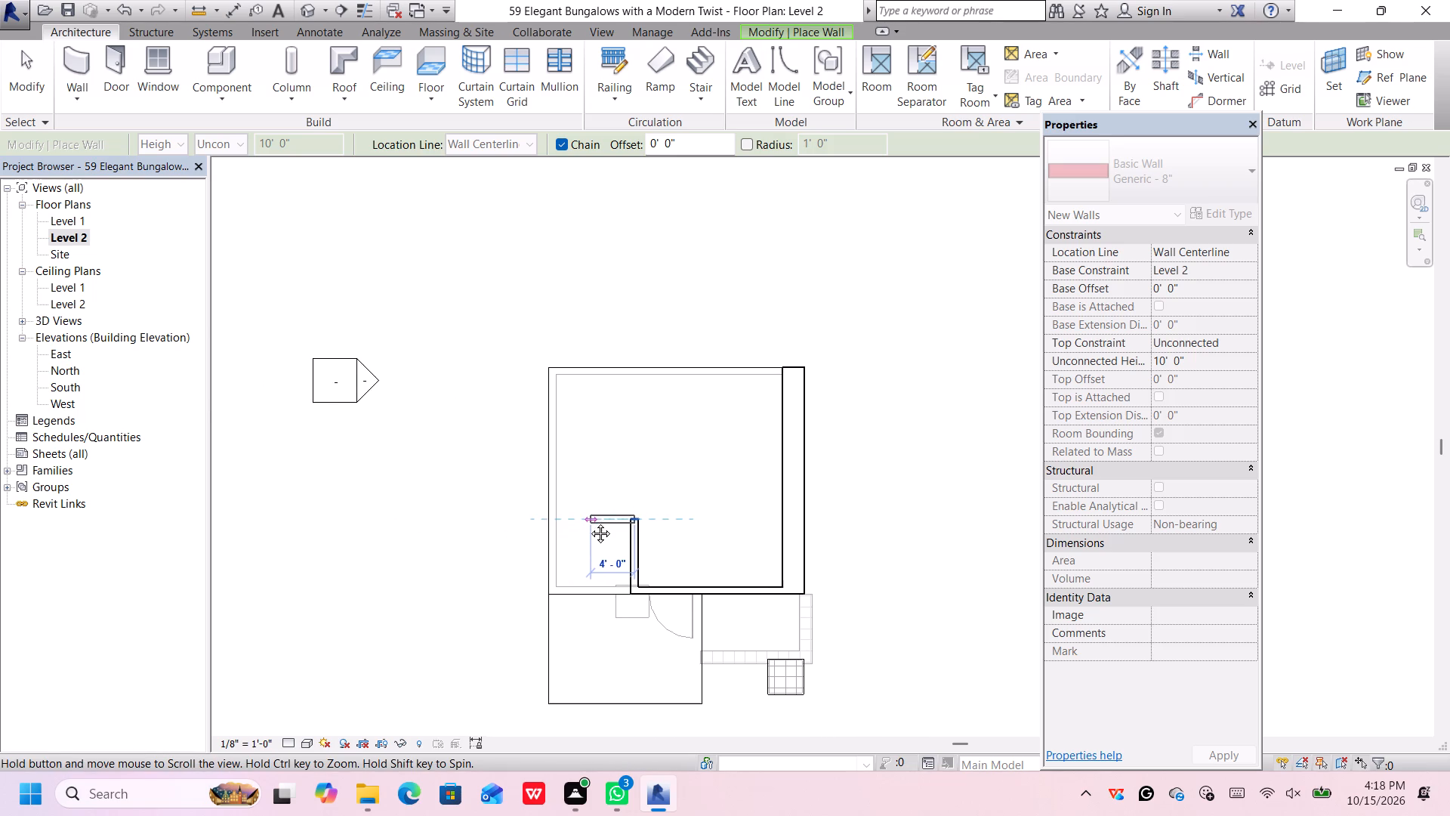
{"action": "middle_click_drag", "start_coordinate": [589, 522], "coordinate": [598, 515]}
{"action": "scroll", "coordinate": [597, 516], "scroll_direction": "down", "scroll_amount": 1}
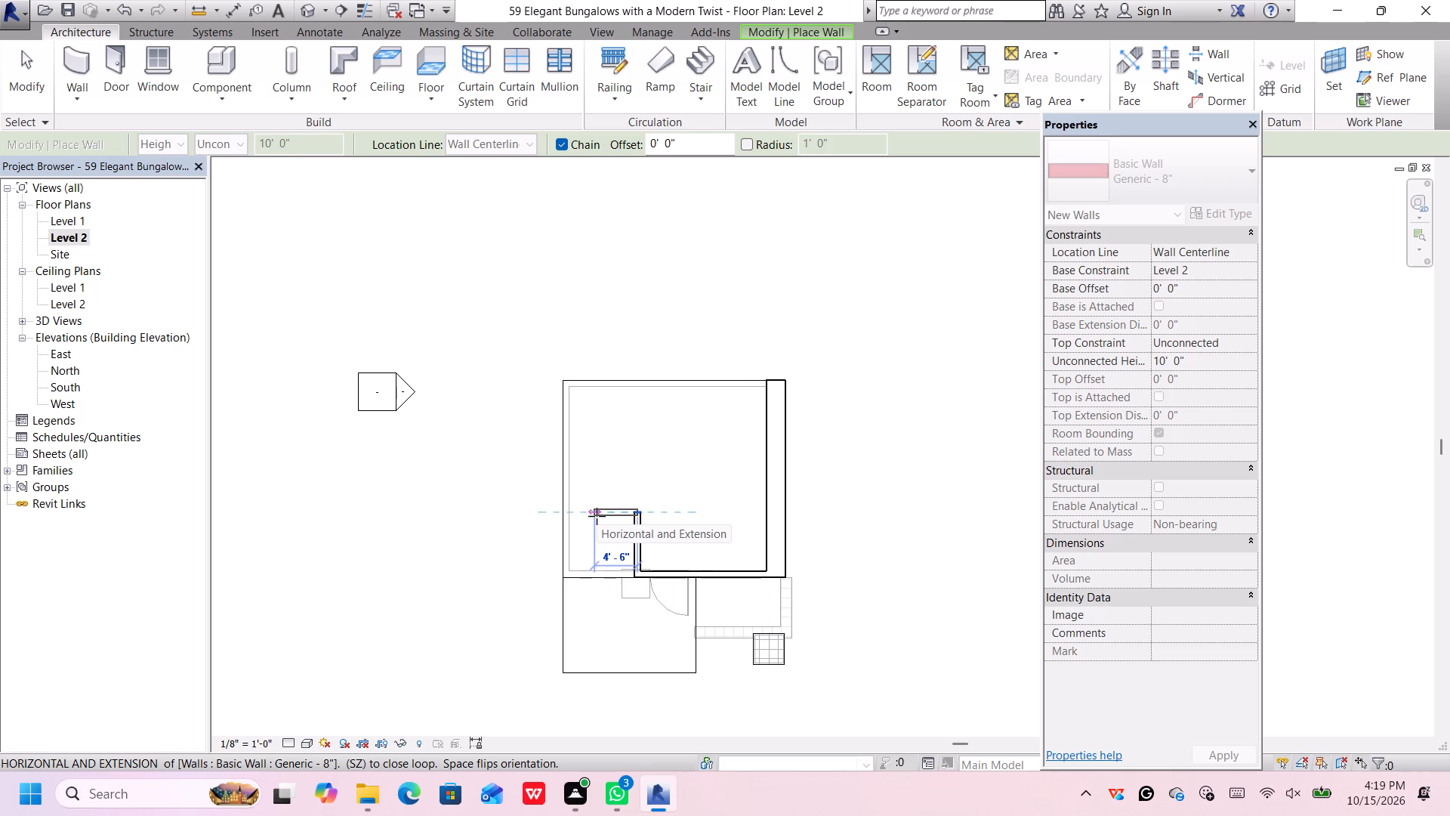
{"action": "middle_click_drag", "start_coordinate": [597, 516], "coordinate": [650, 518]}
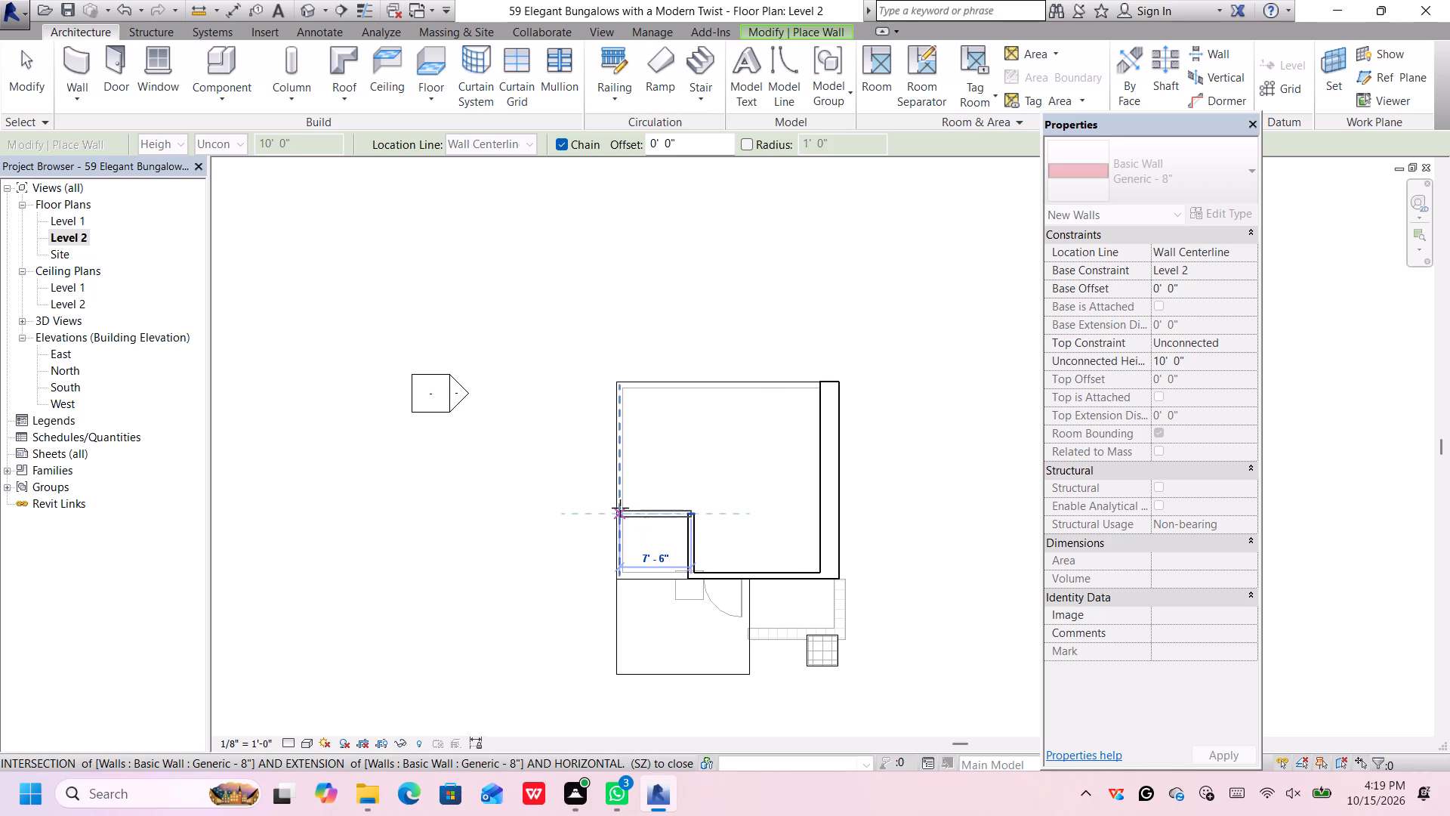
{"action": "scroll", "coordinate": [620, 508], "scroll_direction": "up", "scroll_amount": 1}
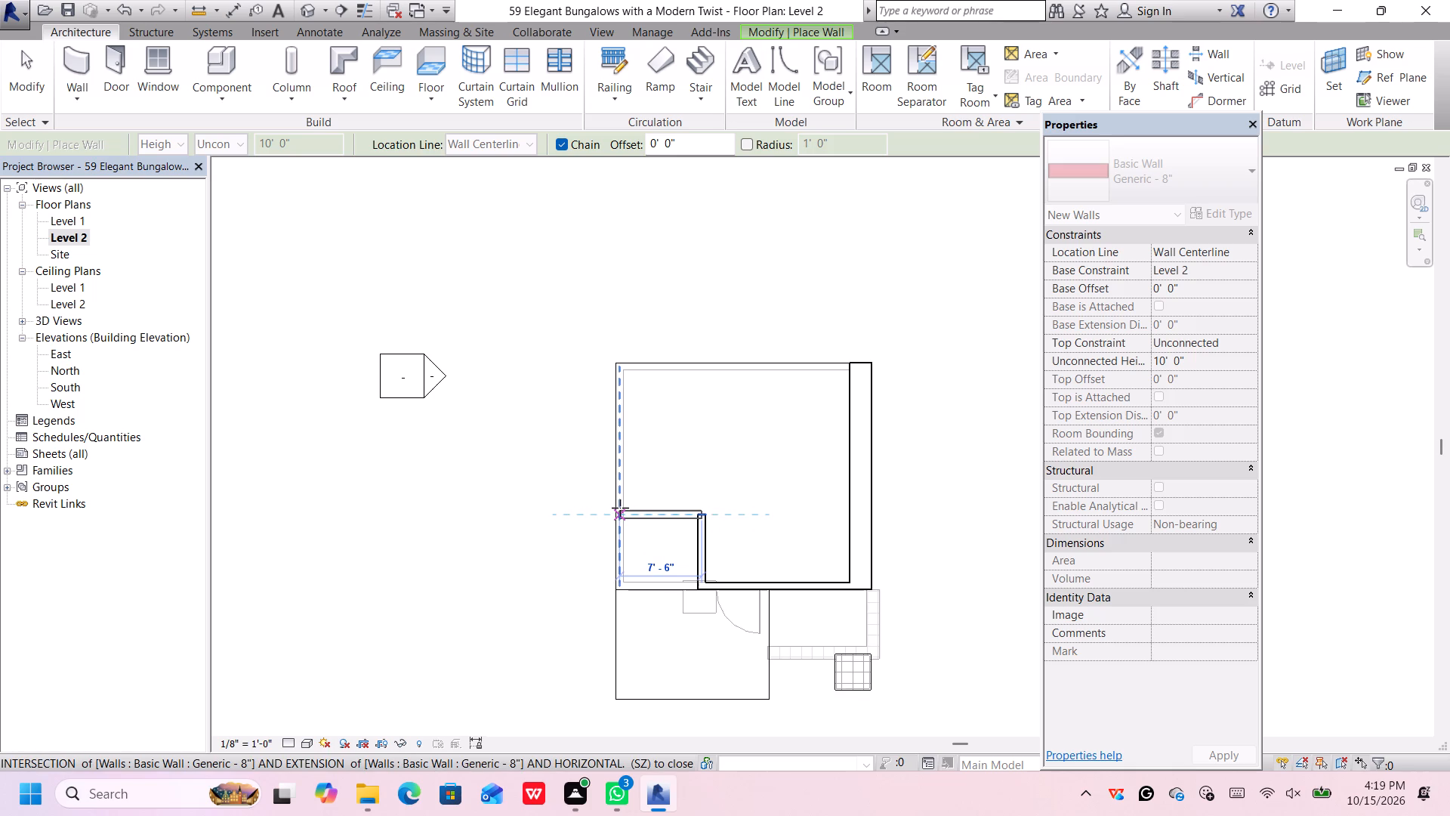
{"action": "scroll", "coordinate": [620, 508], "scroll_direction": "up", "scroll_amount": 3}
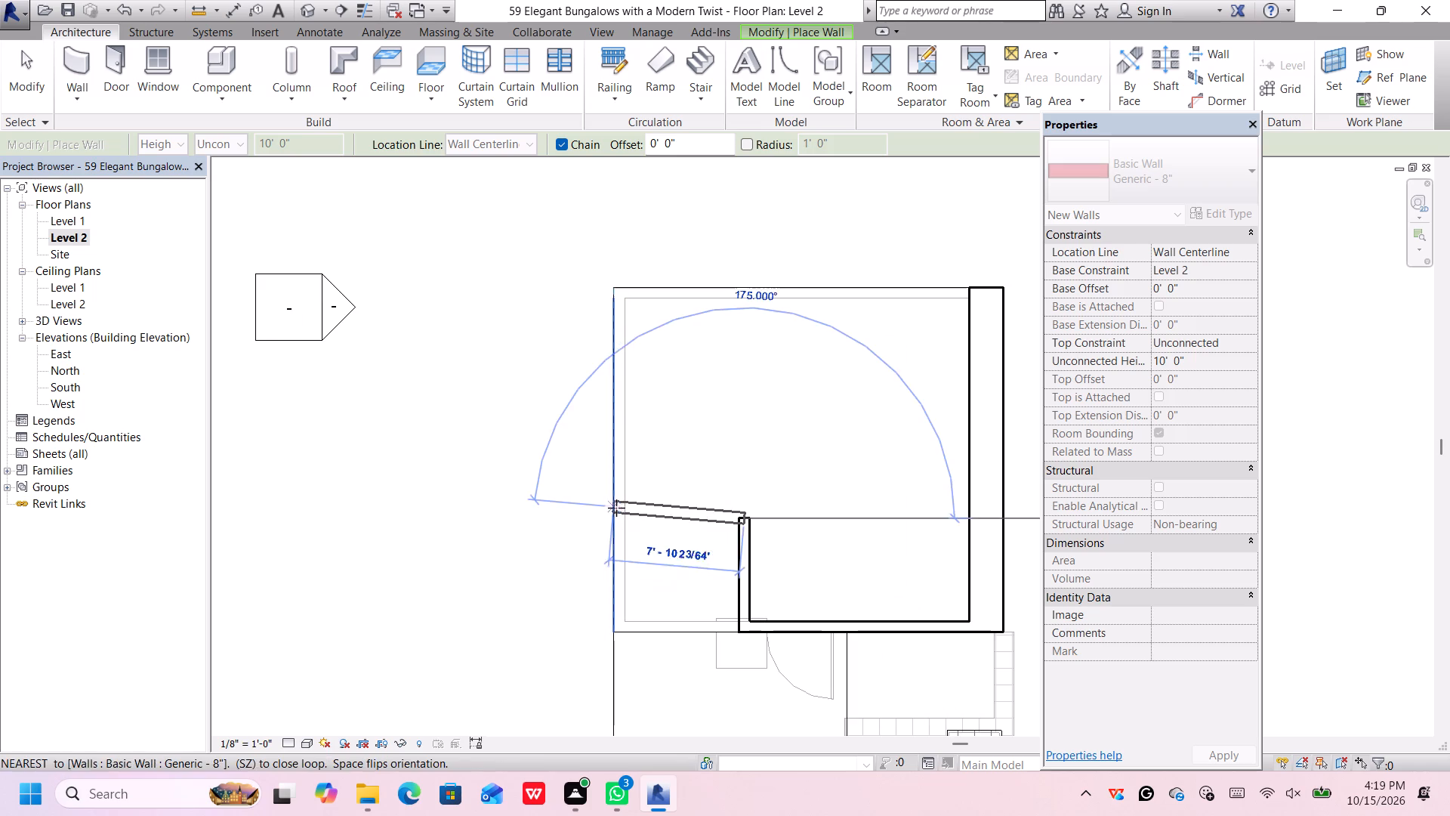
{"action": "left_click", "coordinate": [614, 511]}
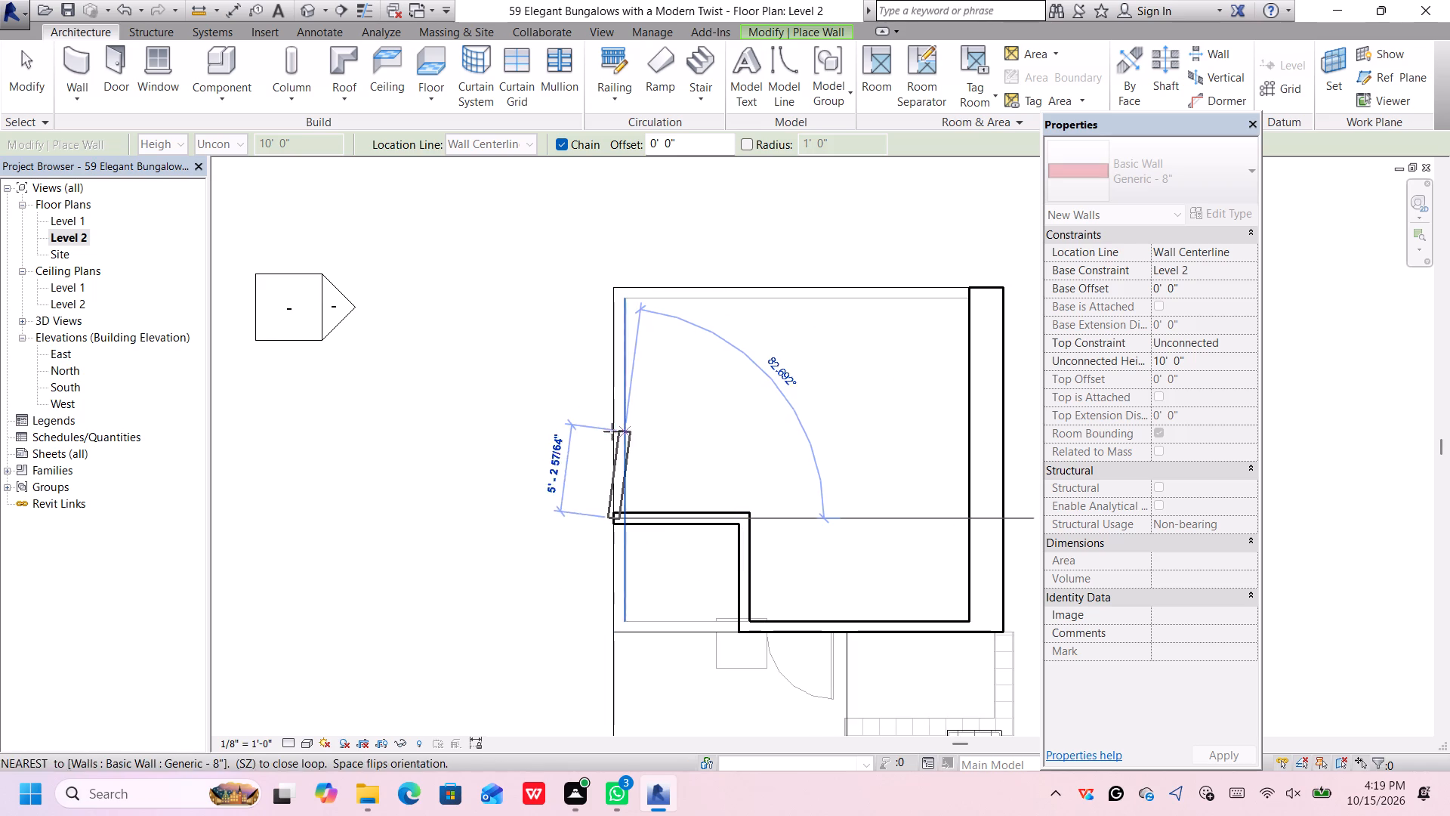
{"action": "key", "text": "Escape"}
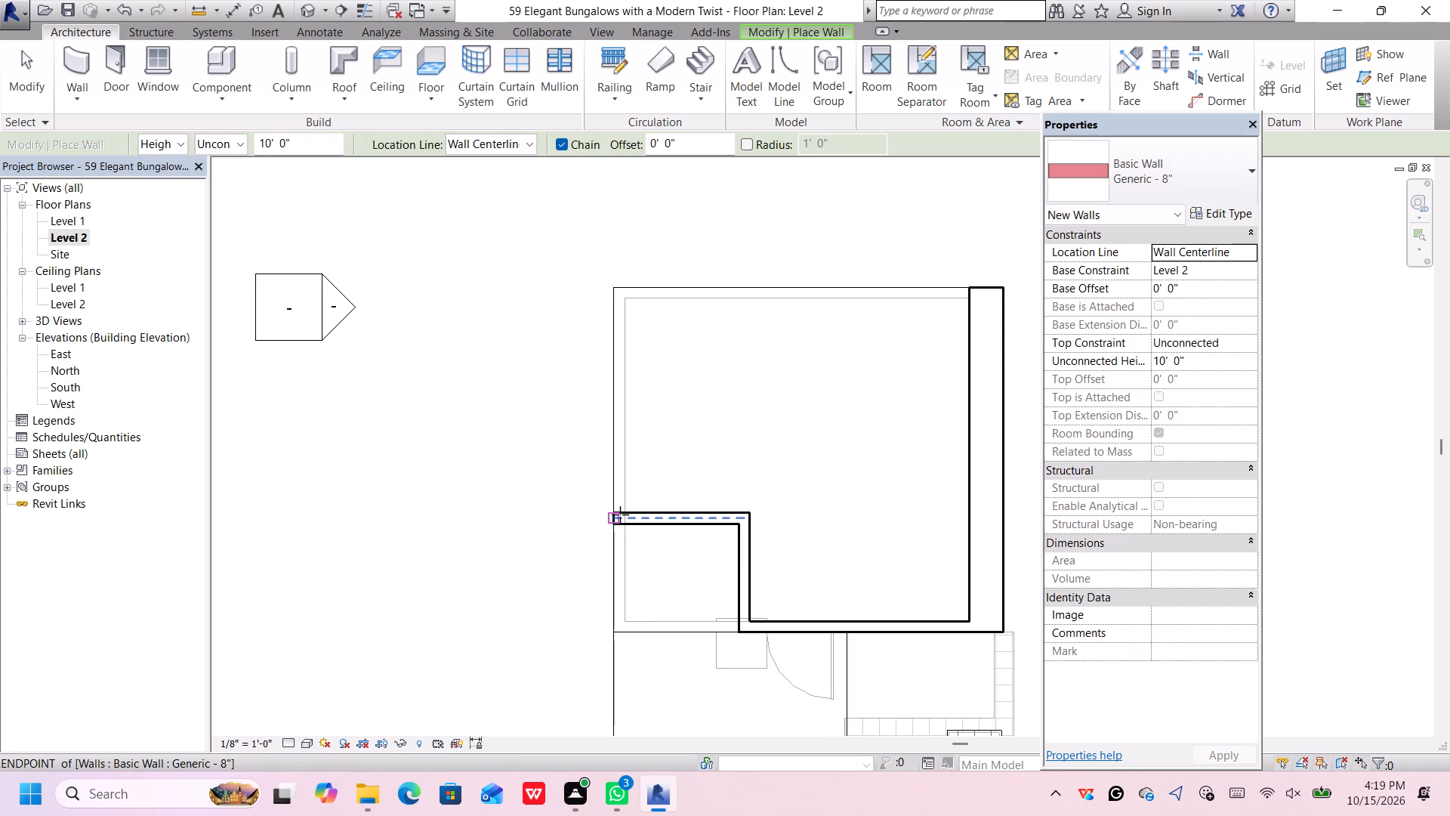
Draw a Generic - 8" wall along the west side from the stepped wall's west end to the back edge, about 13' 2" long.
{"action": "scroll", "coordinate": [620, 509], "scroll_direction": "up", "scroll_amount": 7}
{"action": "left_click", "coordinate": [620, 516]}
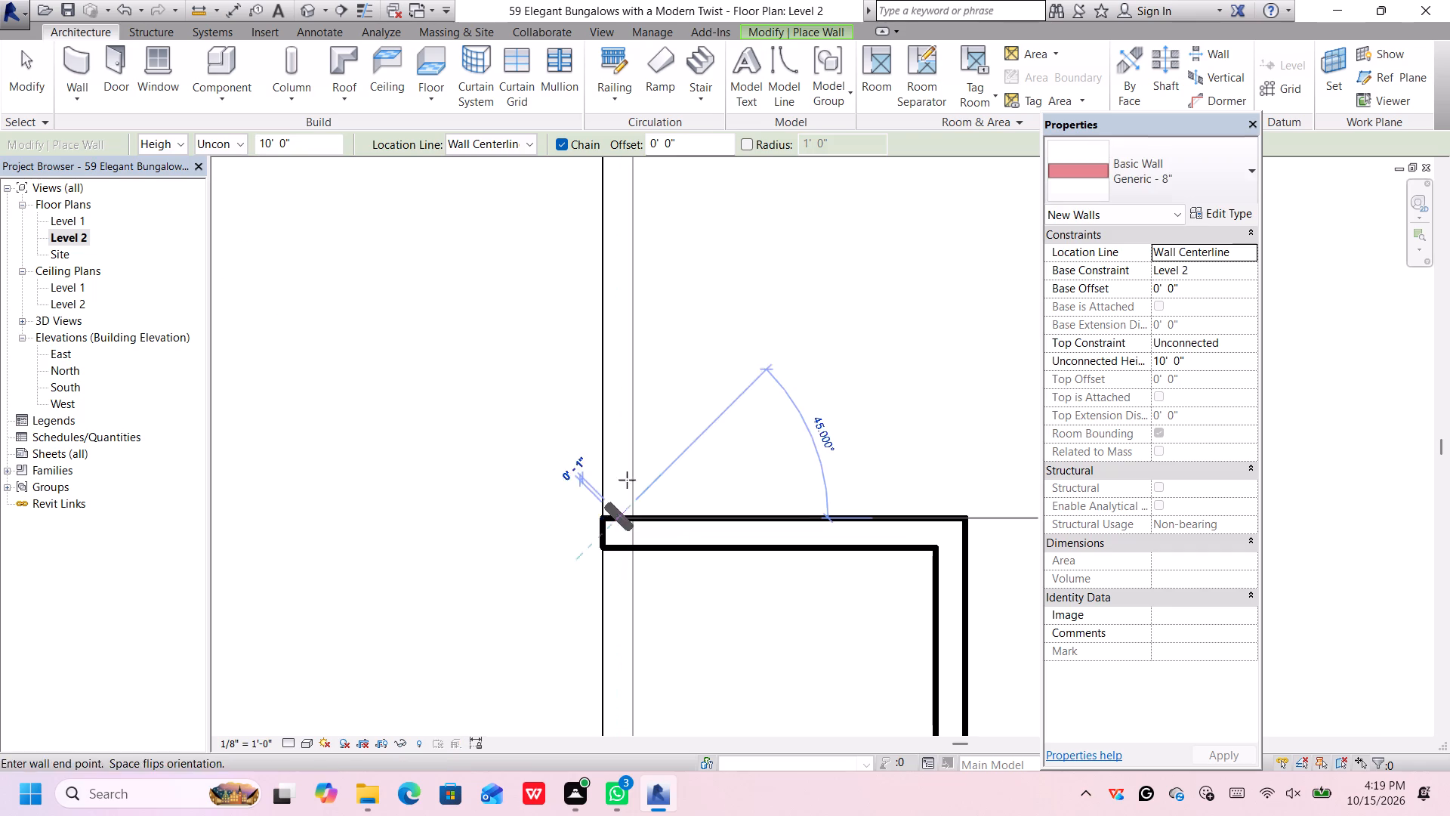
{"action": "scroll", "coordinate": [631, 444], "scroll_direction": "down", "scroll_amount": 8}
{"action": "middle_click_drag", "start_coordinate": [615, 420], "coordinate": [614, 424]}
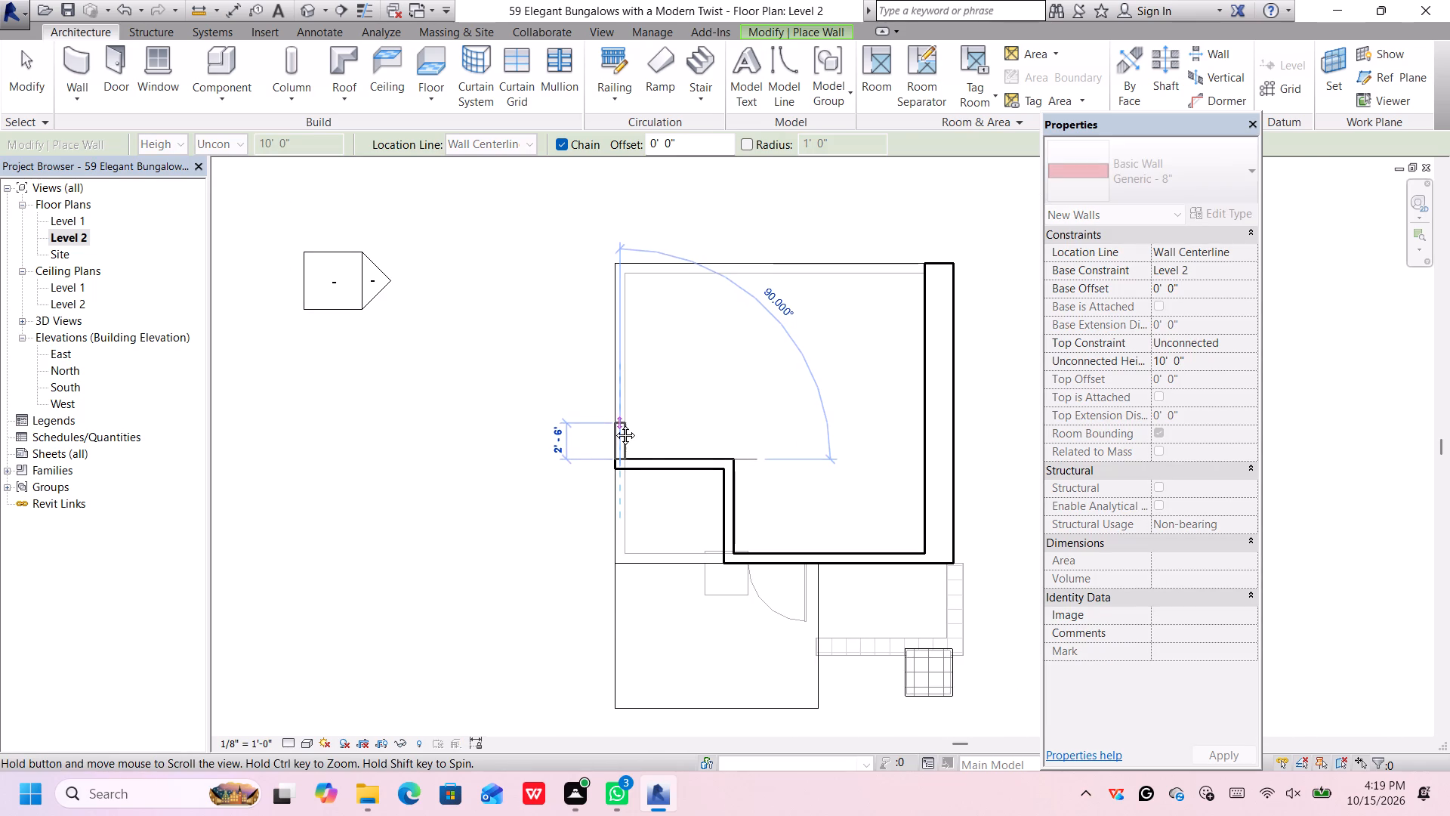
{"action": "middle_click_drag", "start_coordinate": [614, 424], "coordinate": [605, 566]}
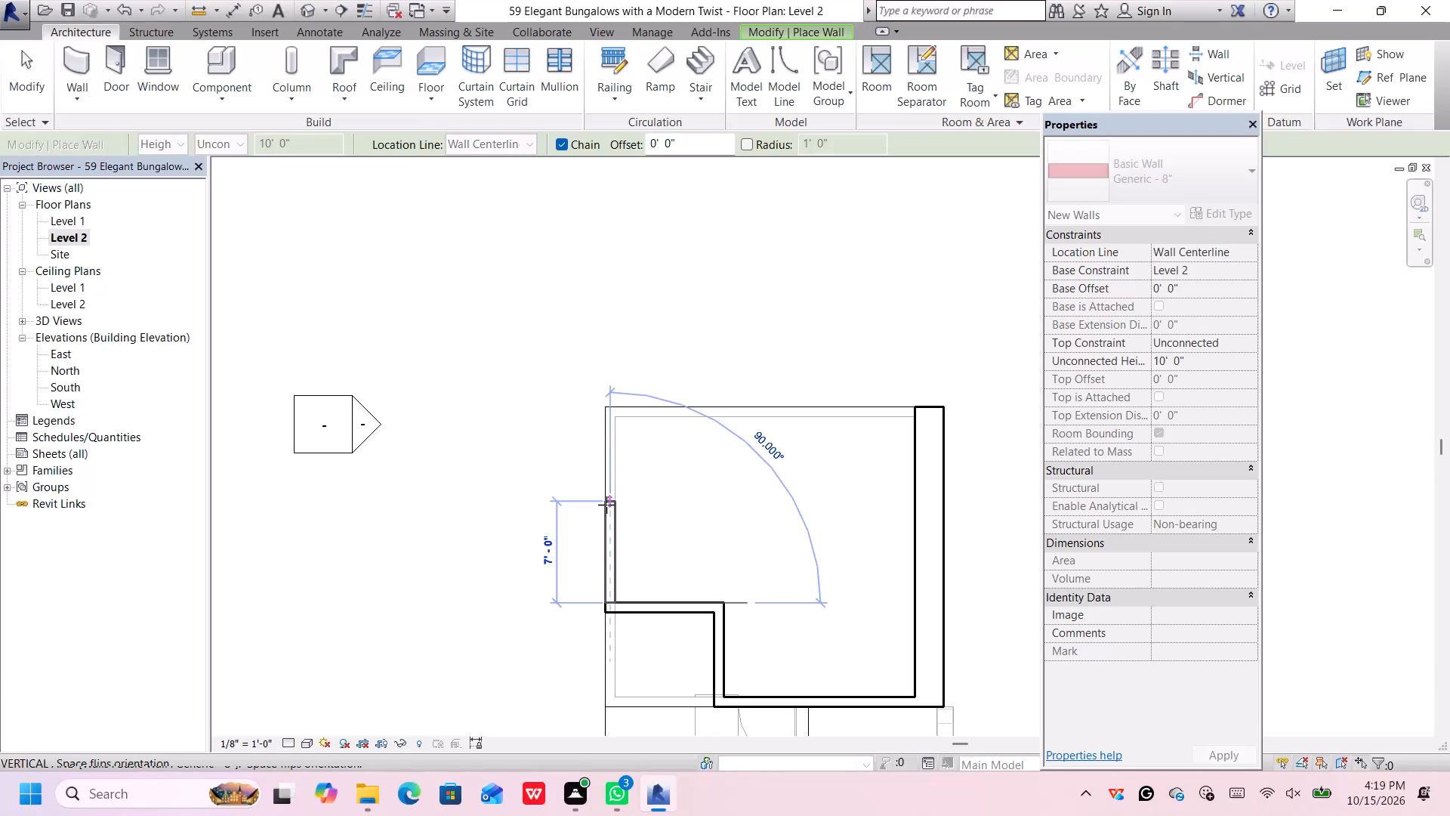
{"action": "left_click", "coordinate": [610, 406]}
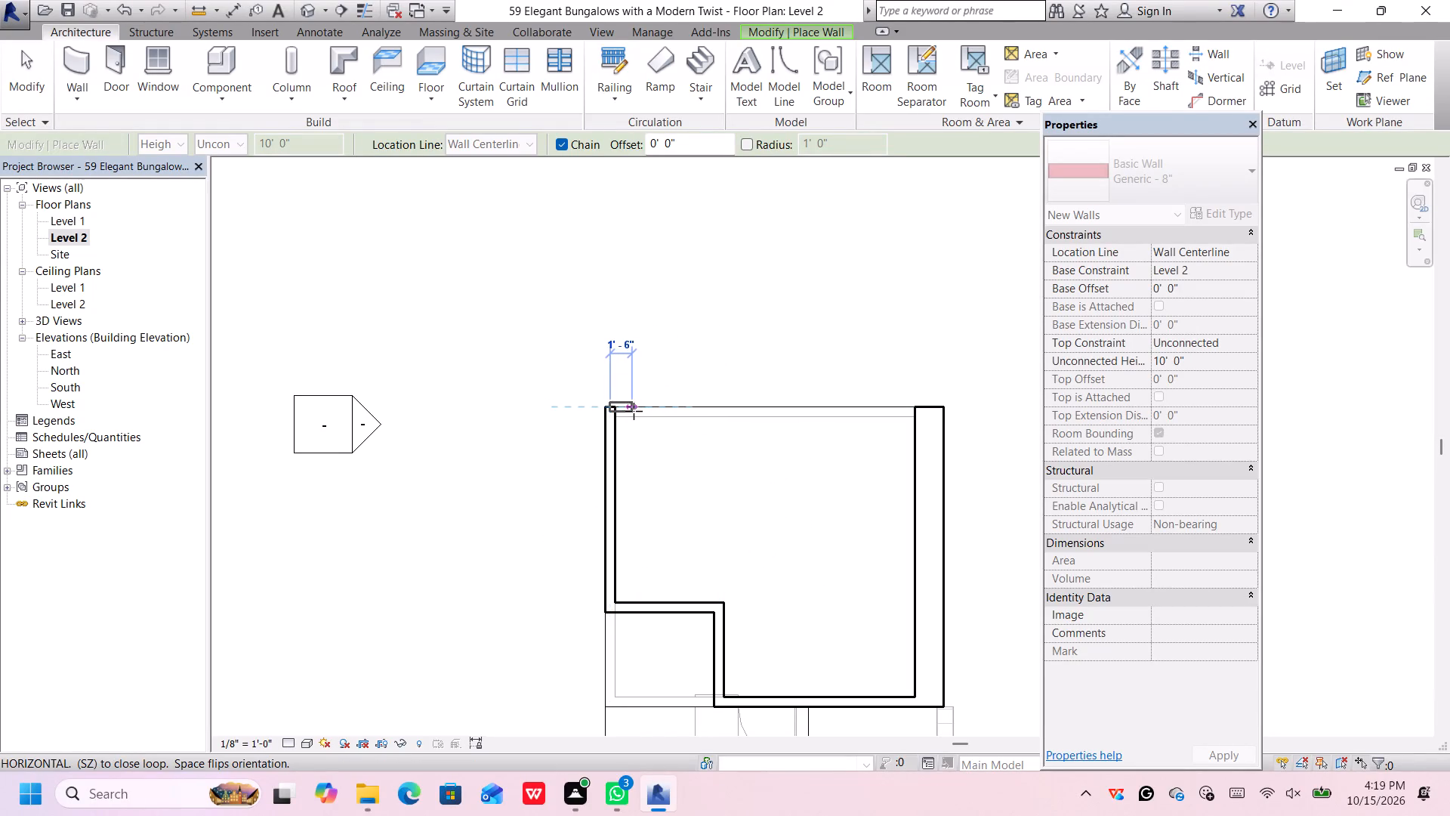
{"action": "key", "text": "Escape"}
Draw a Generic - 8" back wall about 21' long from the west wall to the thick east wall, and finish placing walls.
{"action": "scroll", "coordinate": [616, 416], "scroll_direction": "up", "scroll_amount": 8}
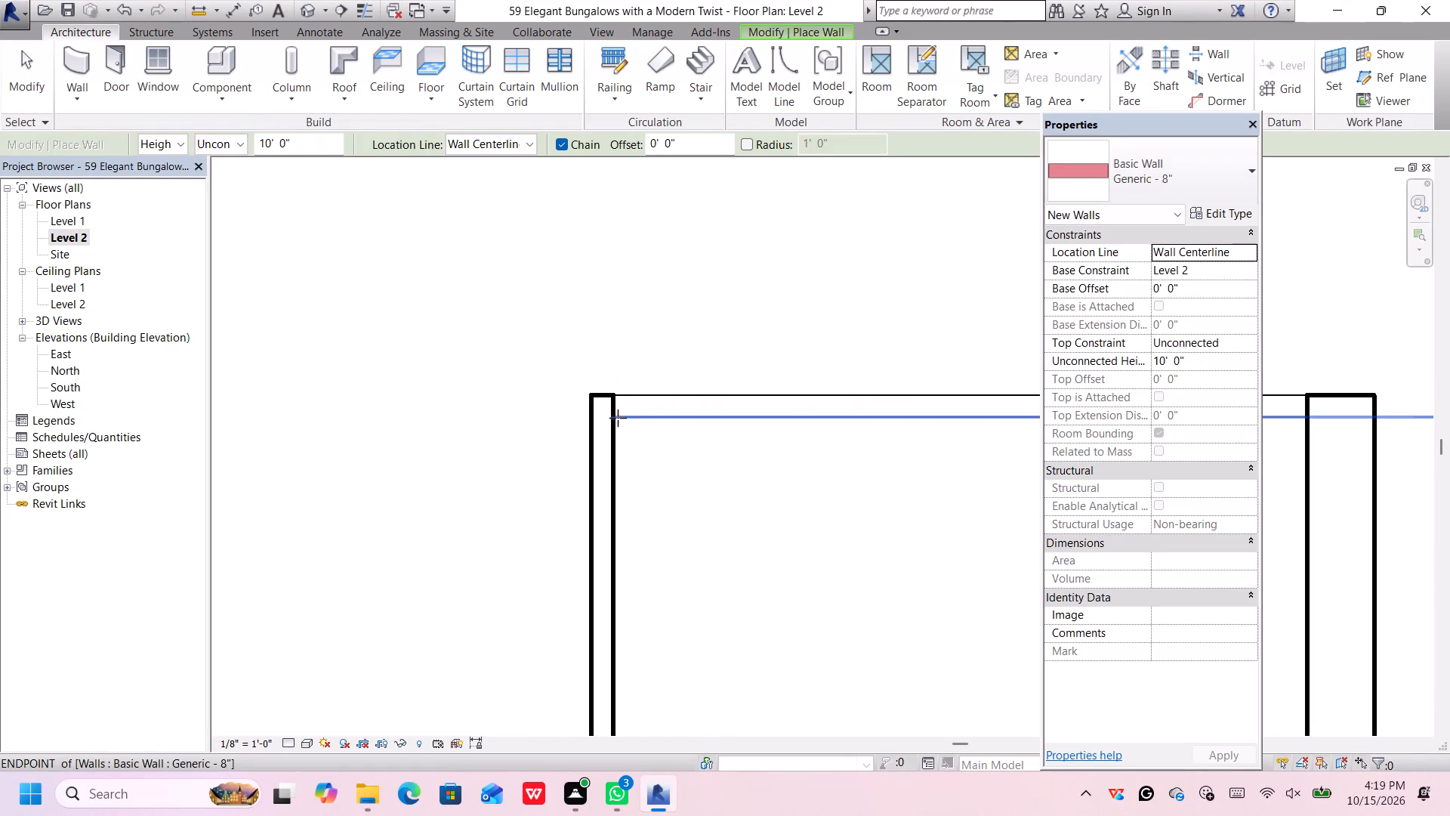
{"action": "scroll", "coordinate": [618, 416], "scroll_direction": "up", "scroll_amount": 5}
{"action": "left_click", "coordinate": [607, 391]}
{"action": "scroll", "coordinate": [676, 388], "scroll_direction": "down", "scroll_amount": 3}
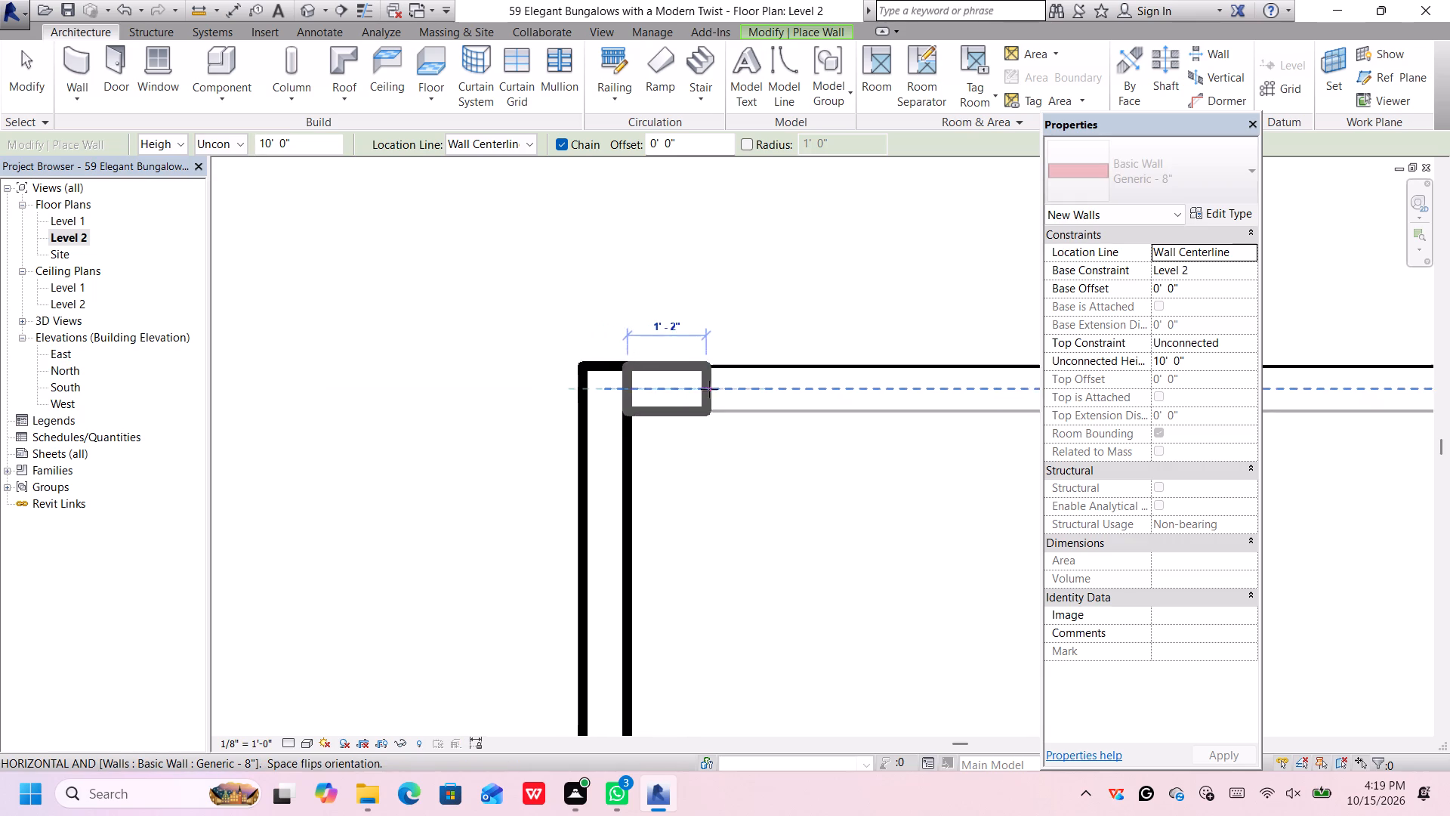
{"action": "scroll", "coordinate": [709, 389], "scroll_direction": "down", "scroll_amount": 11}
{"action": "middle_click_drag", "start_coordinate": [745, 395], "coordinate": [520, 385]}
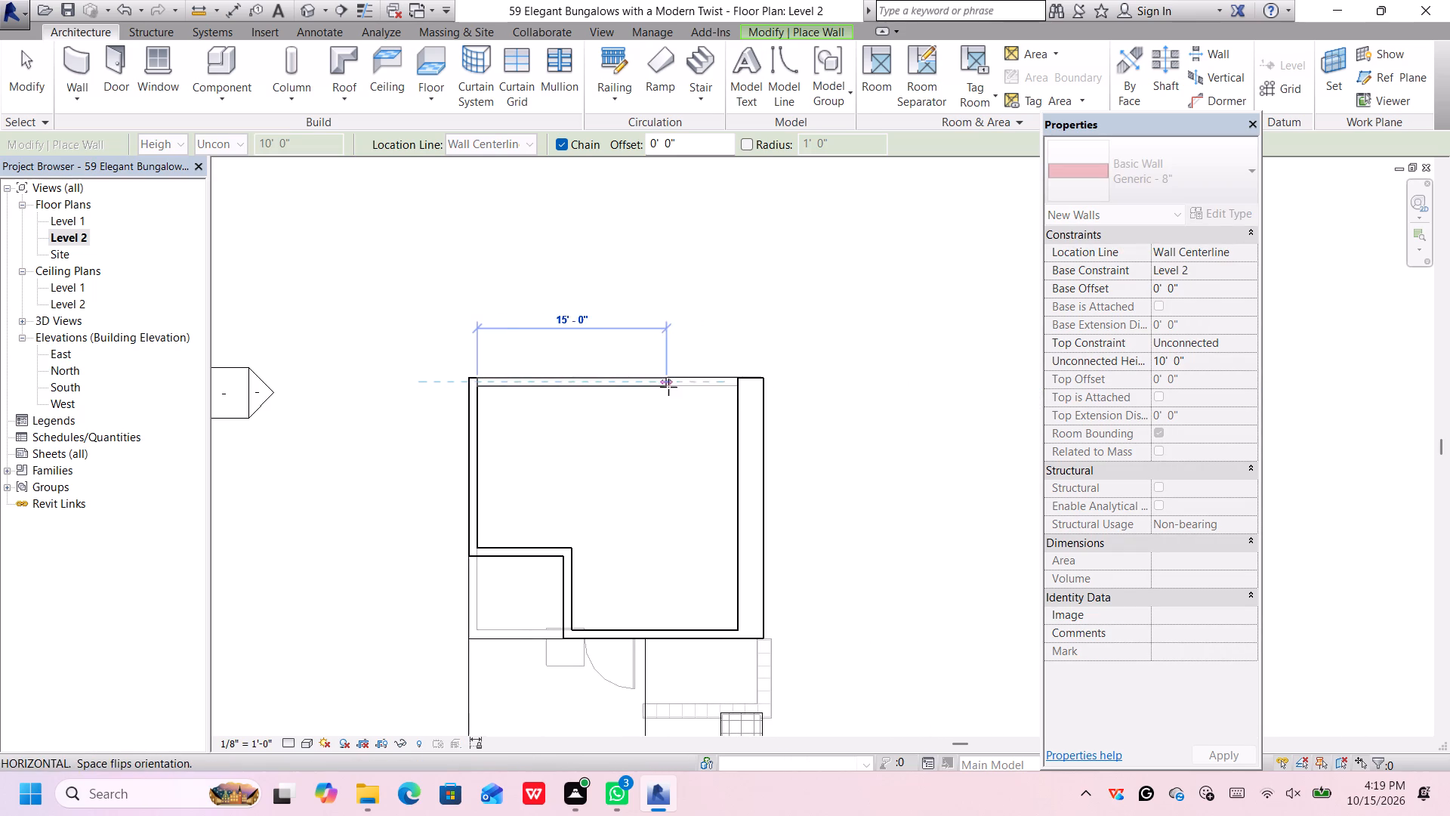
{"action": "scroll", "coordinate": [742, 382], "scroll_direction": "up", "scroll_amount": 4}
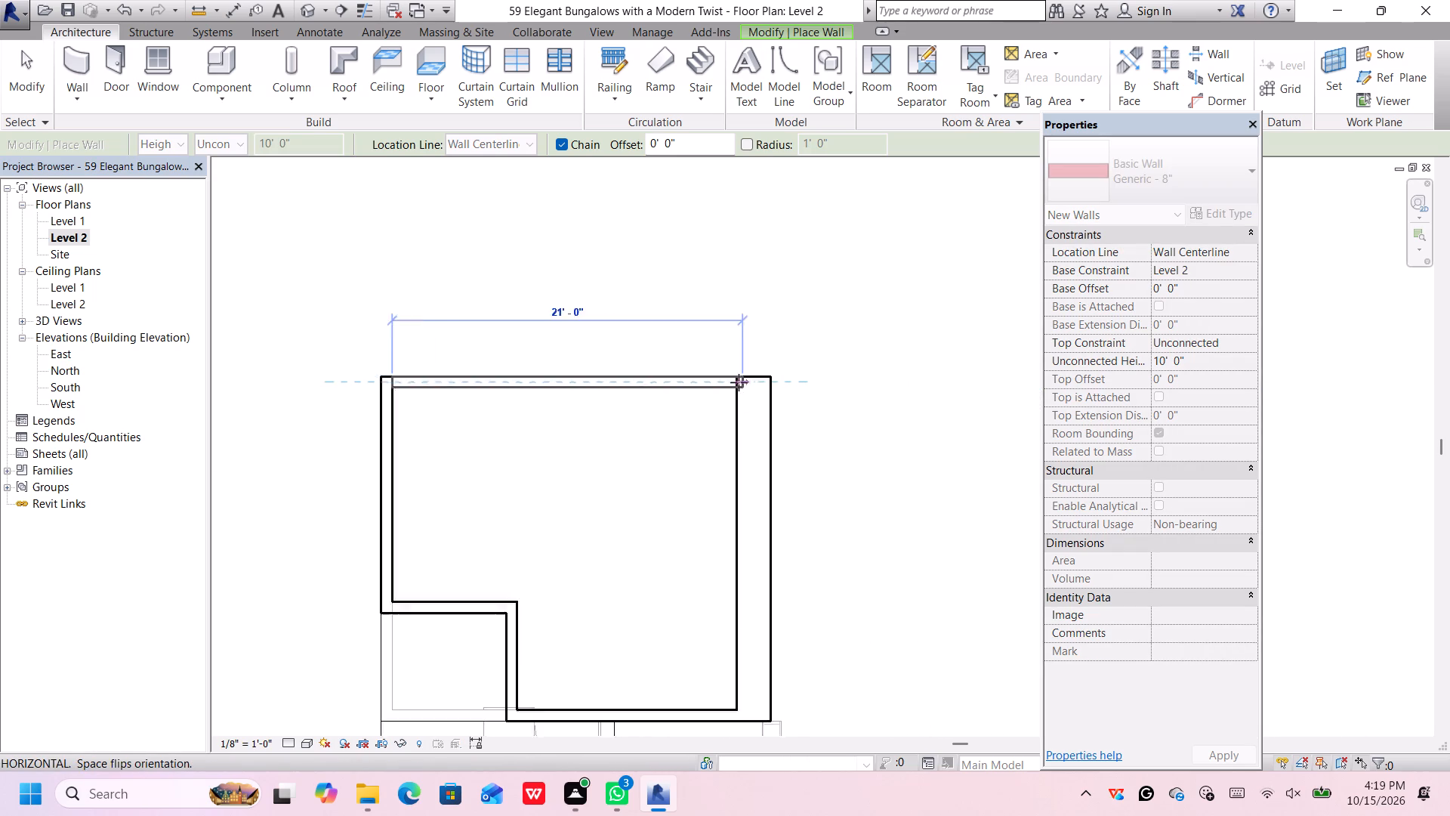
{"action": "scroll", "coordinate": [739, 382], "scroll_direction": "up", "scroll_amount": 2}
{"action": "left_click", "coordinate": [736, 382]}
{"action": "scroll", "coordinate": [739, 392], "scroll_direction": "down", "scroll_amount": 7}
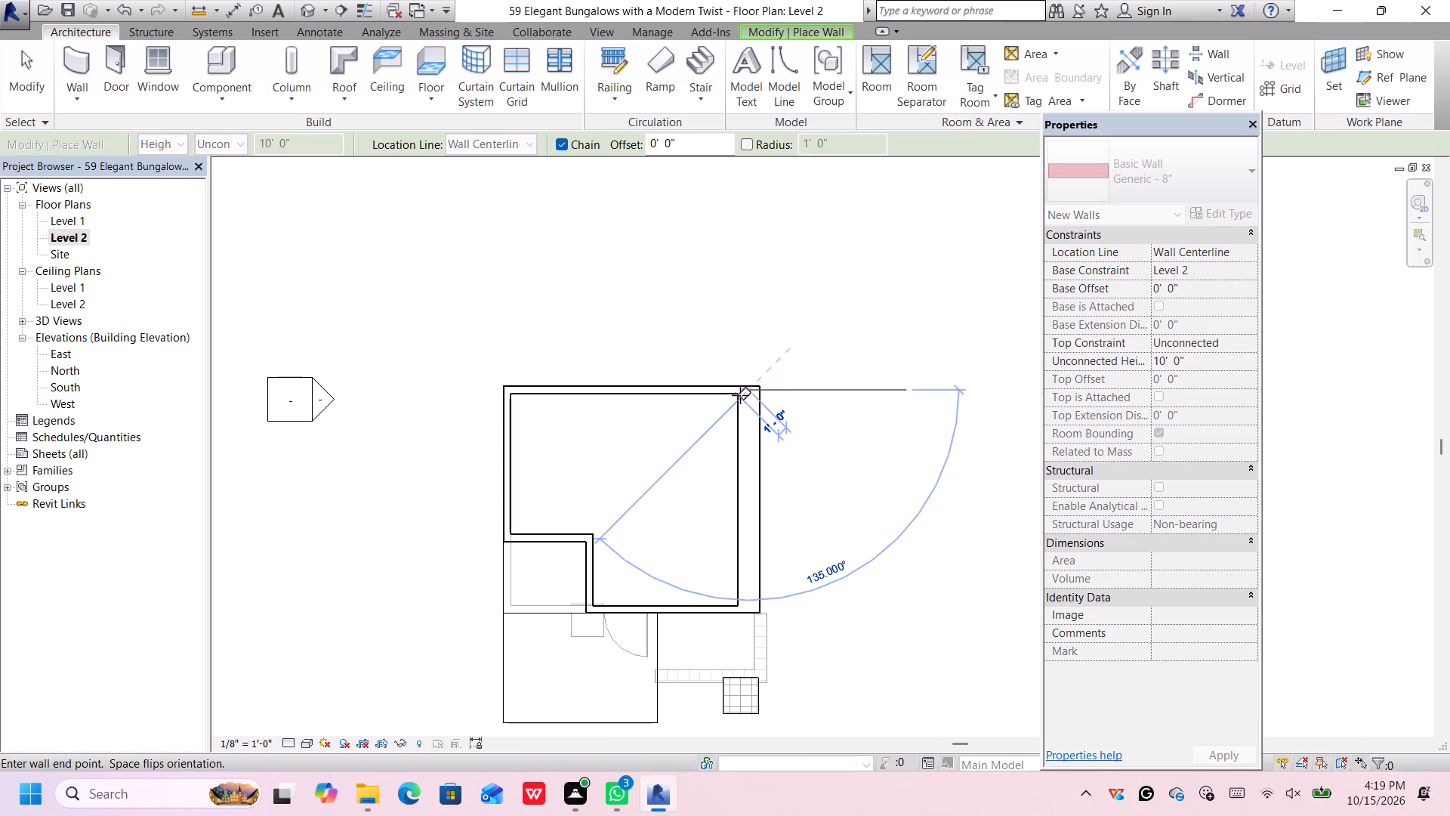
{"action": "key", "text": "space"}
{"action": "scroll", "coordinate": [740, 395], "scroll_direction": "down", "scroll_amount": 3}
{"action": "key", "text": "Escape"}
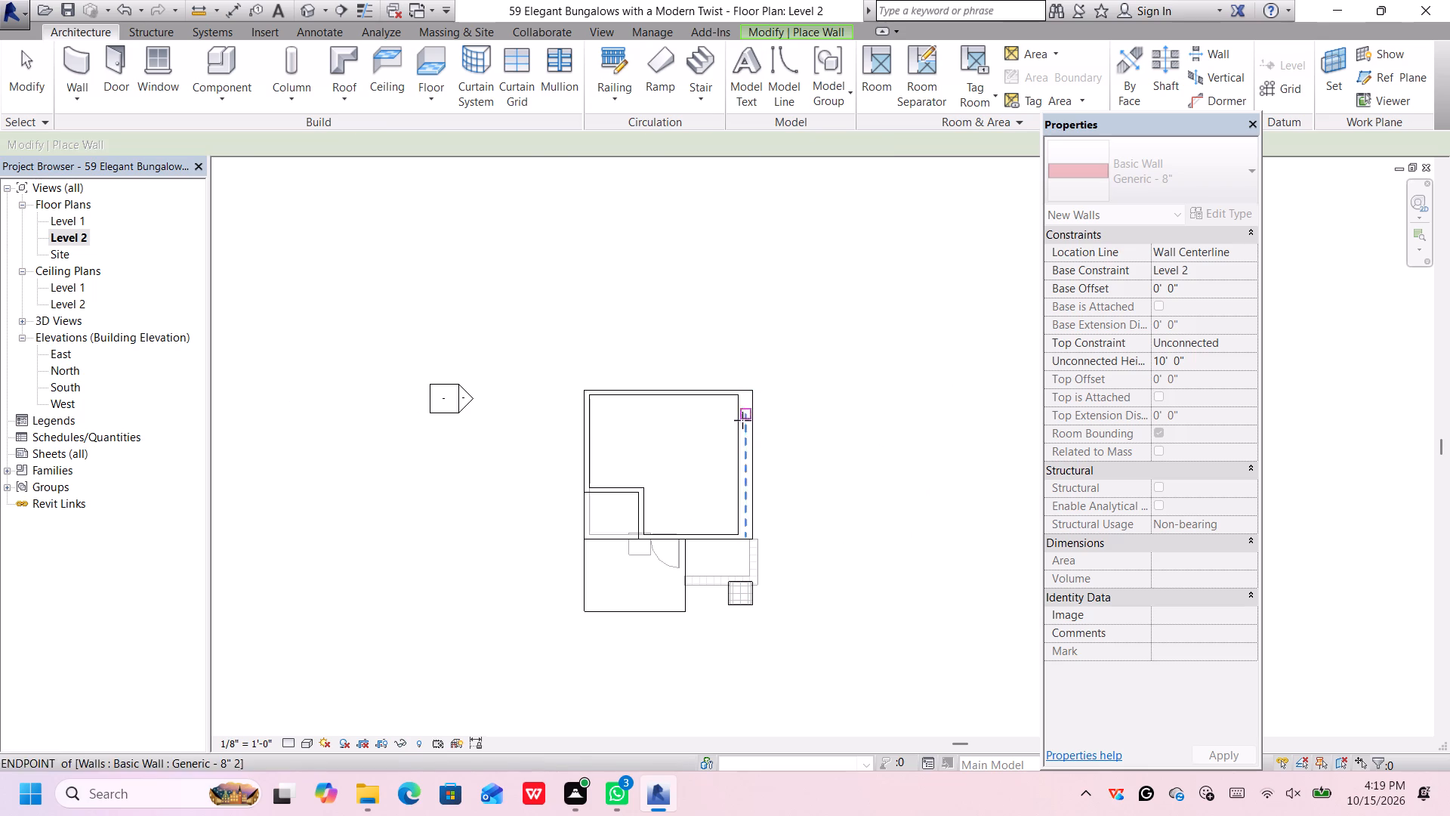
{"action": "key", "text": "Escape"}
Extend the front end of the thick Level 2 east wall past the front wall to a length of 22'.
{"action": "left_click", "coordinate": [741, 518]}
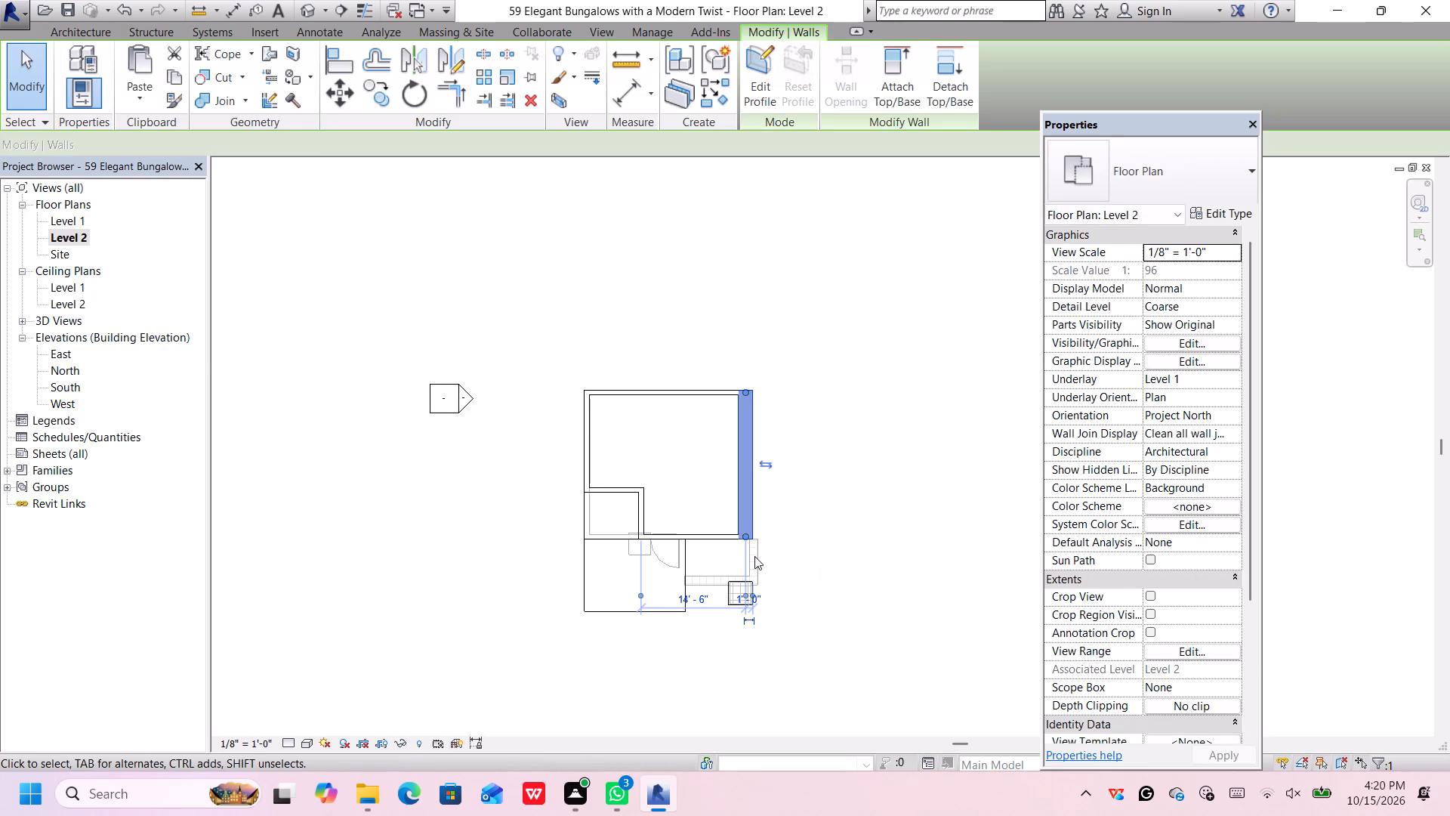
{"action": "scroll", "coordinate": [753, 555], "scroll_direction": "up", "scroll_amount": 9}
{"action": "left_click_drag", "start_coordinate": [737, 515], "coordinate": [736, 519]}
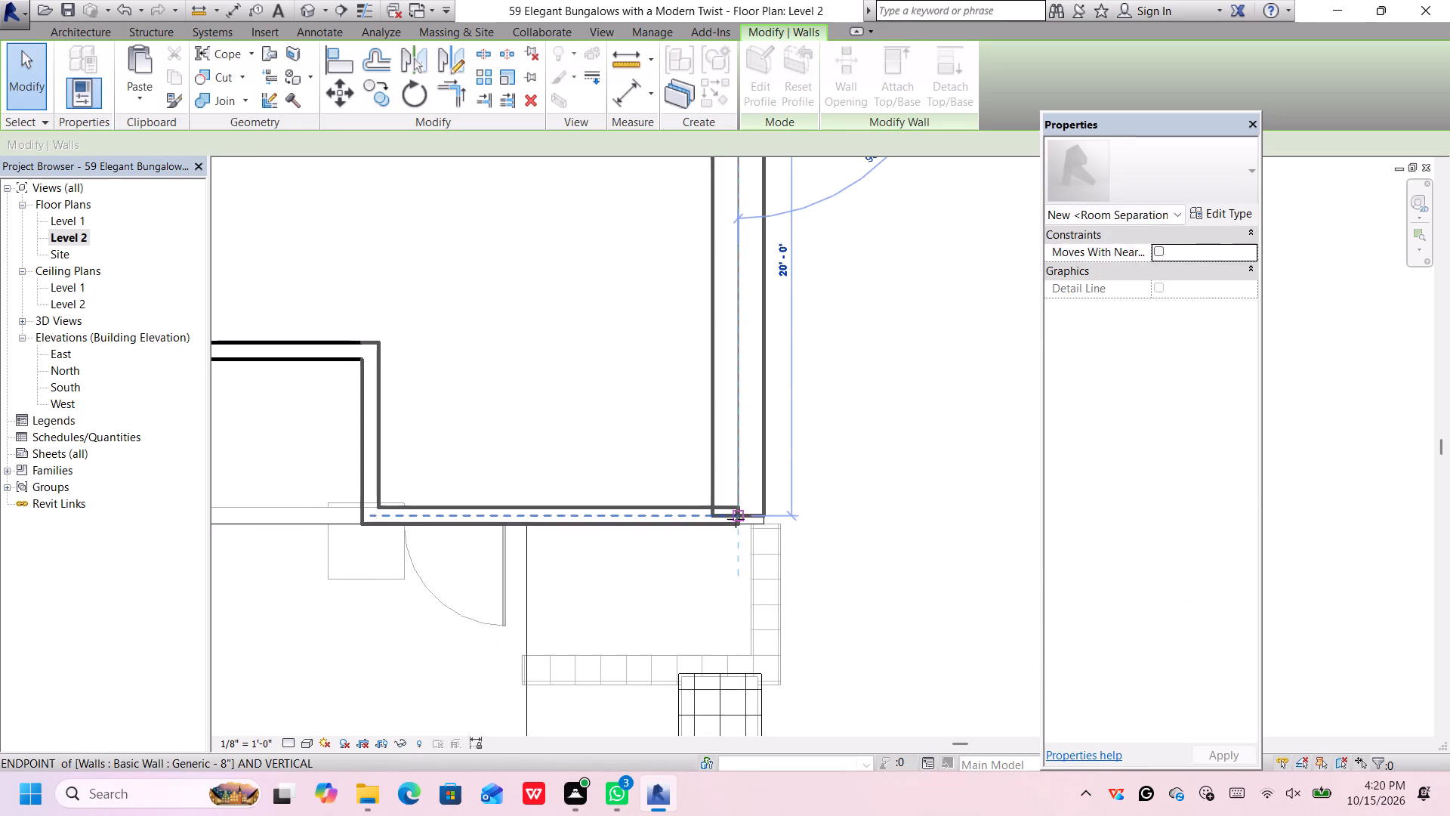
{"action": "left_click_drag", "start_coordinate": [736, 519], "coordinate": [742, 568]}
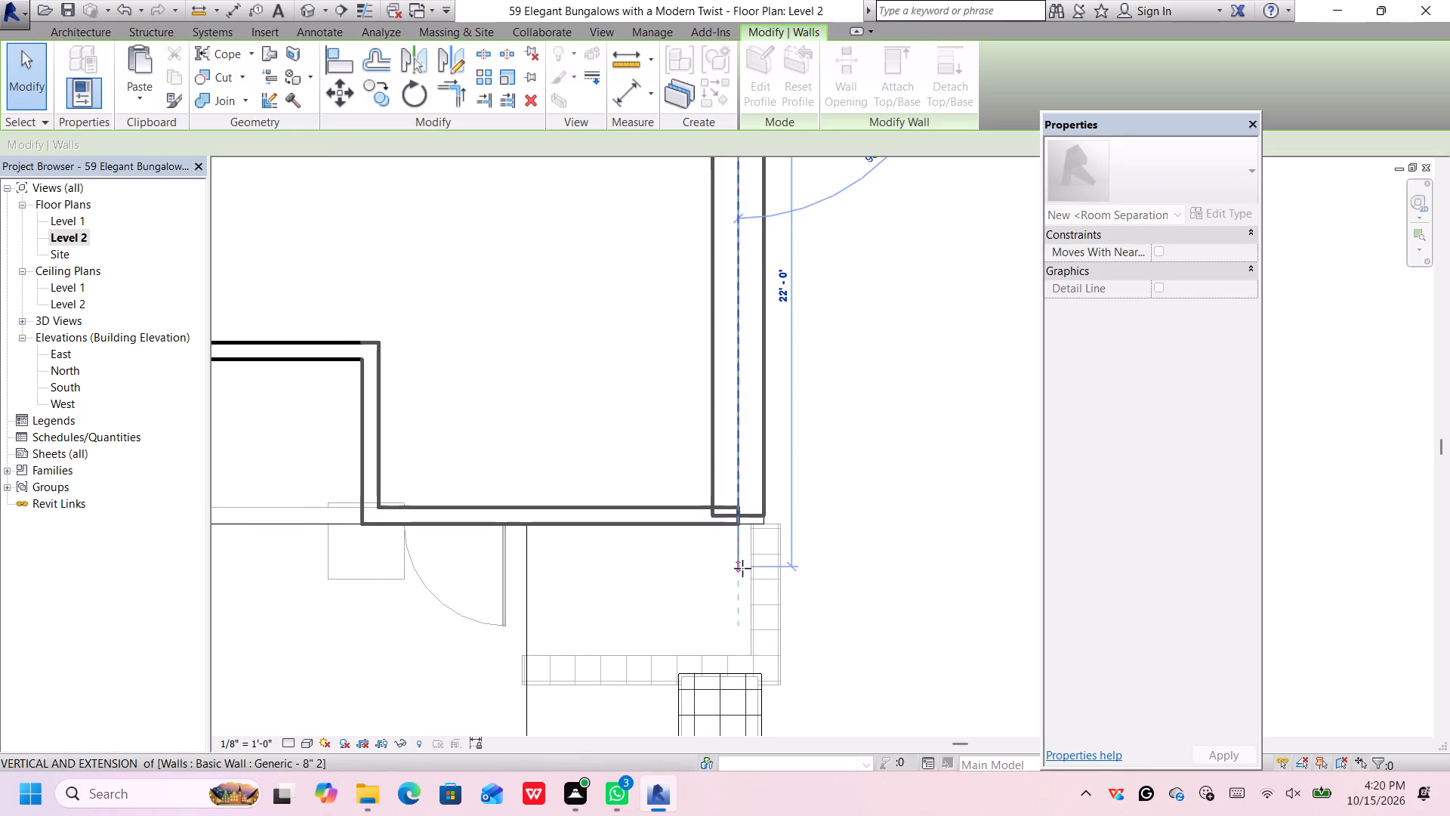
{"action": "left_click_drag", "start_coordinate": [742, 568], "coordinate": [744, 572]}
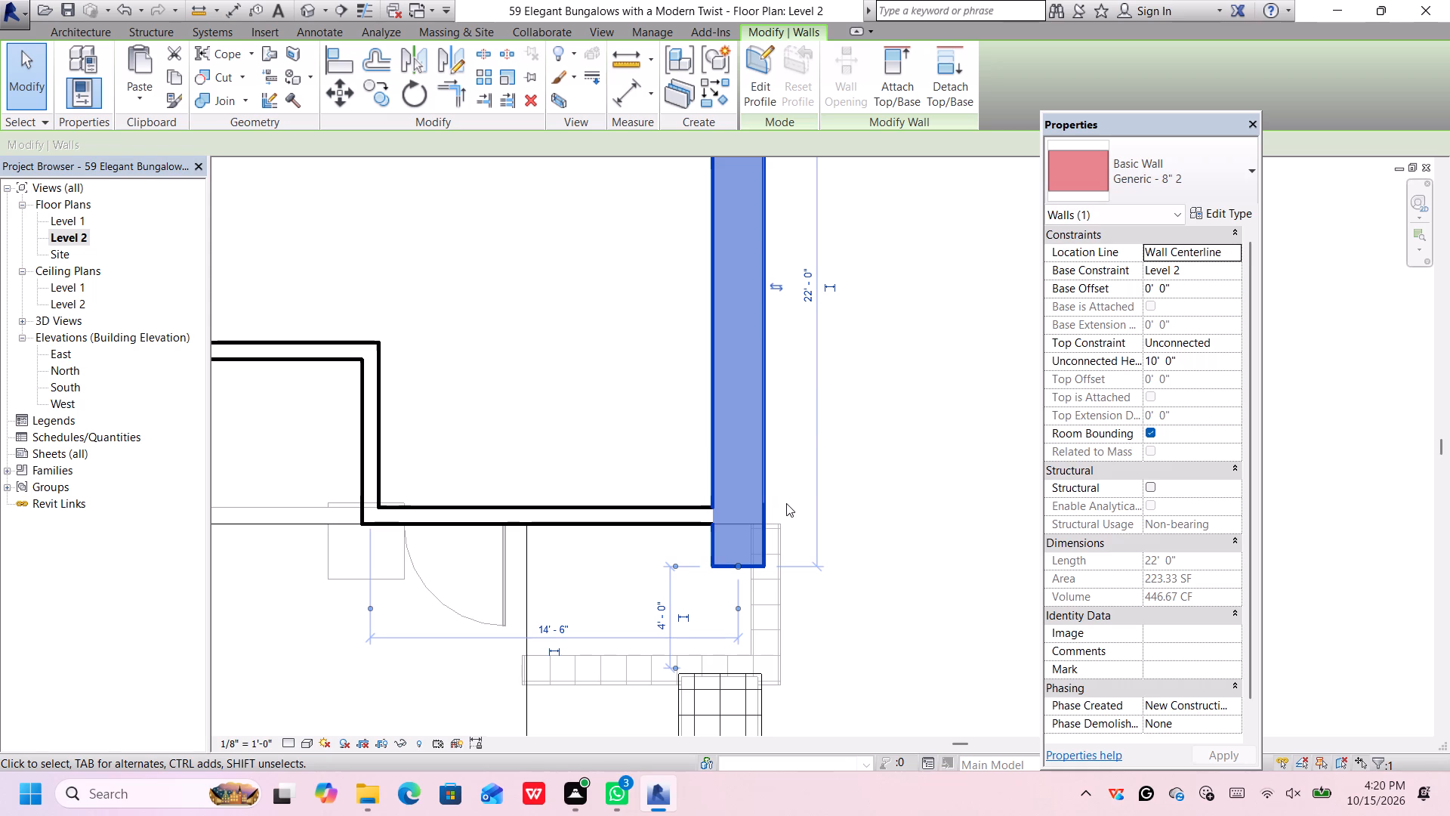
{"action": "scroll", "coordinate": [785, 503], "scroll_direction": "down", "scroll_amount": 2}
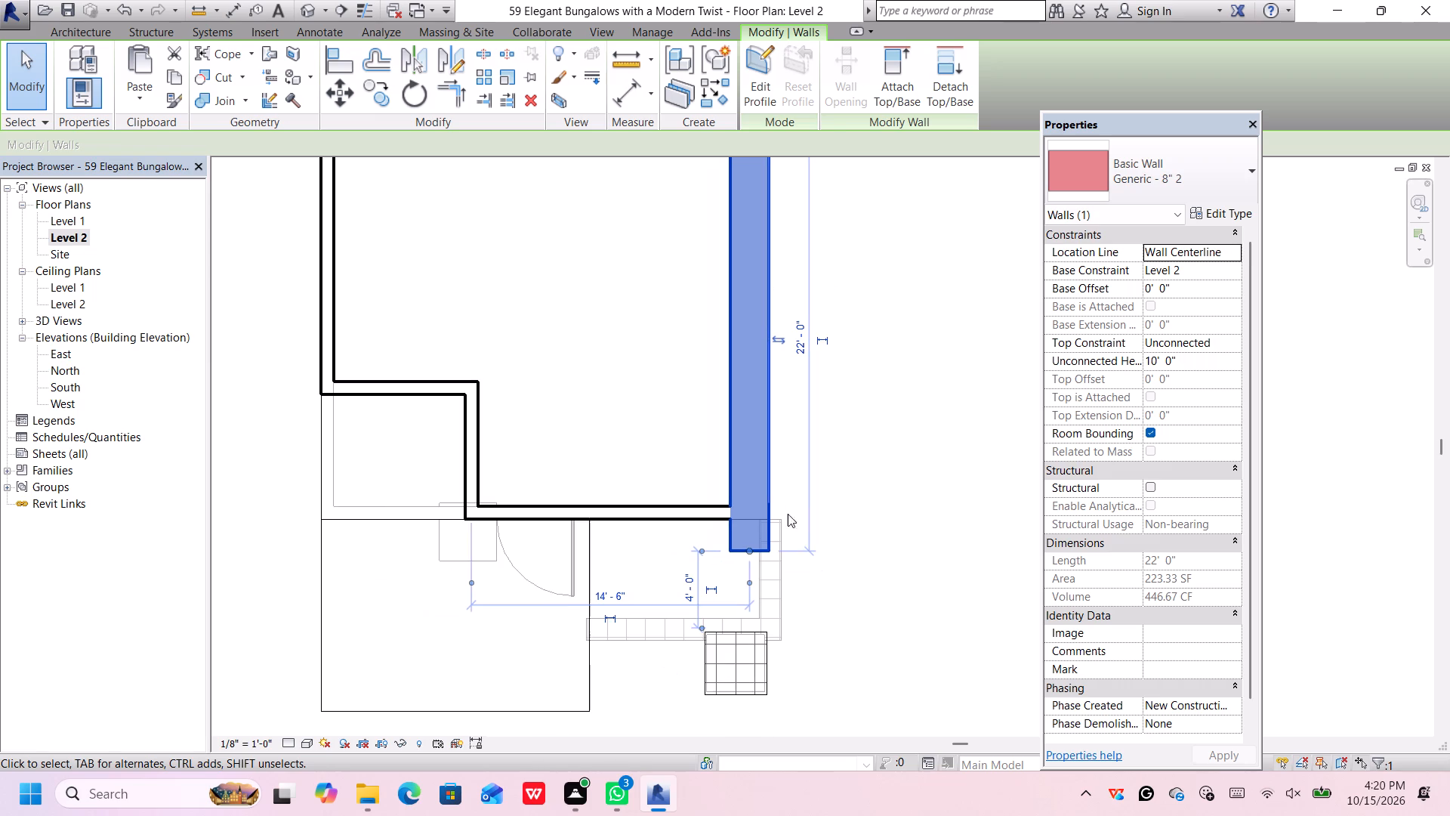
{"action": "left_click", "coordinate": [819, 603]}
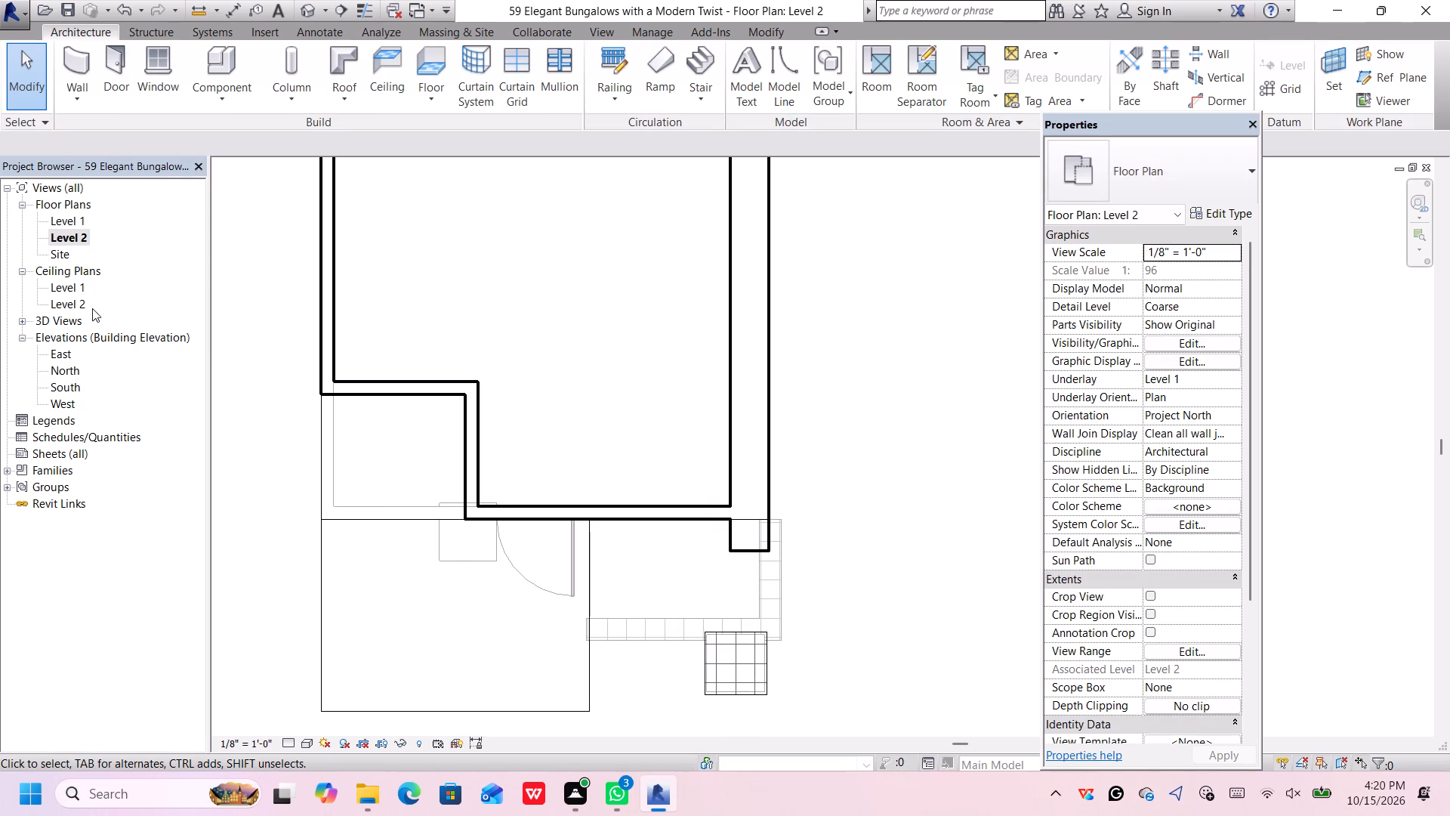
In the Level 1 floor plan, extend the thick east wall's front end past the front wall to a length of 22'.
{"action": "double_click", "coordinate": [75, 218]}
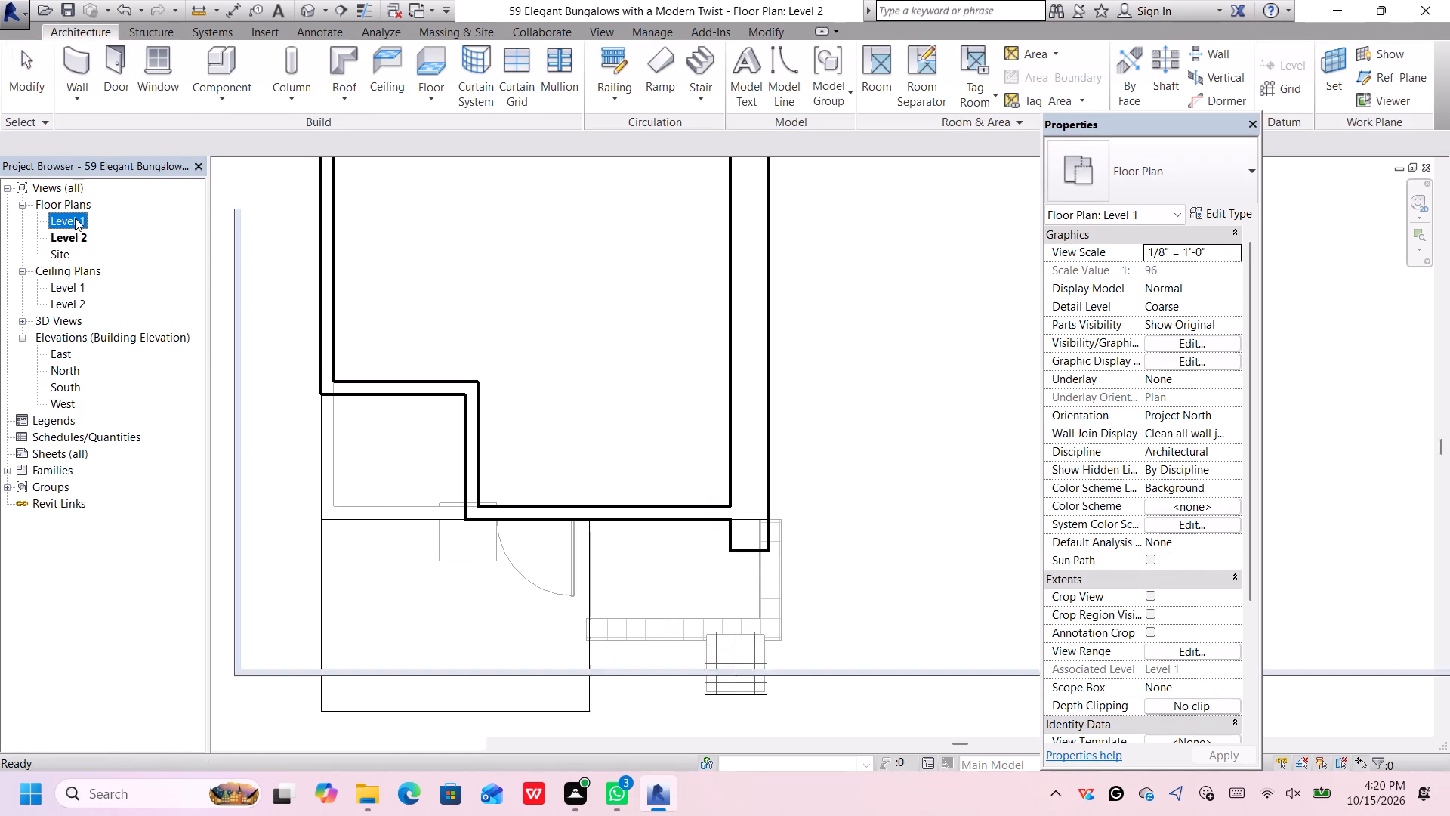
{"action": "scroll", "coordinate": [722, 510], "scroll_direction": "up", "scroll_amount": 4}
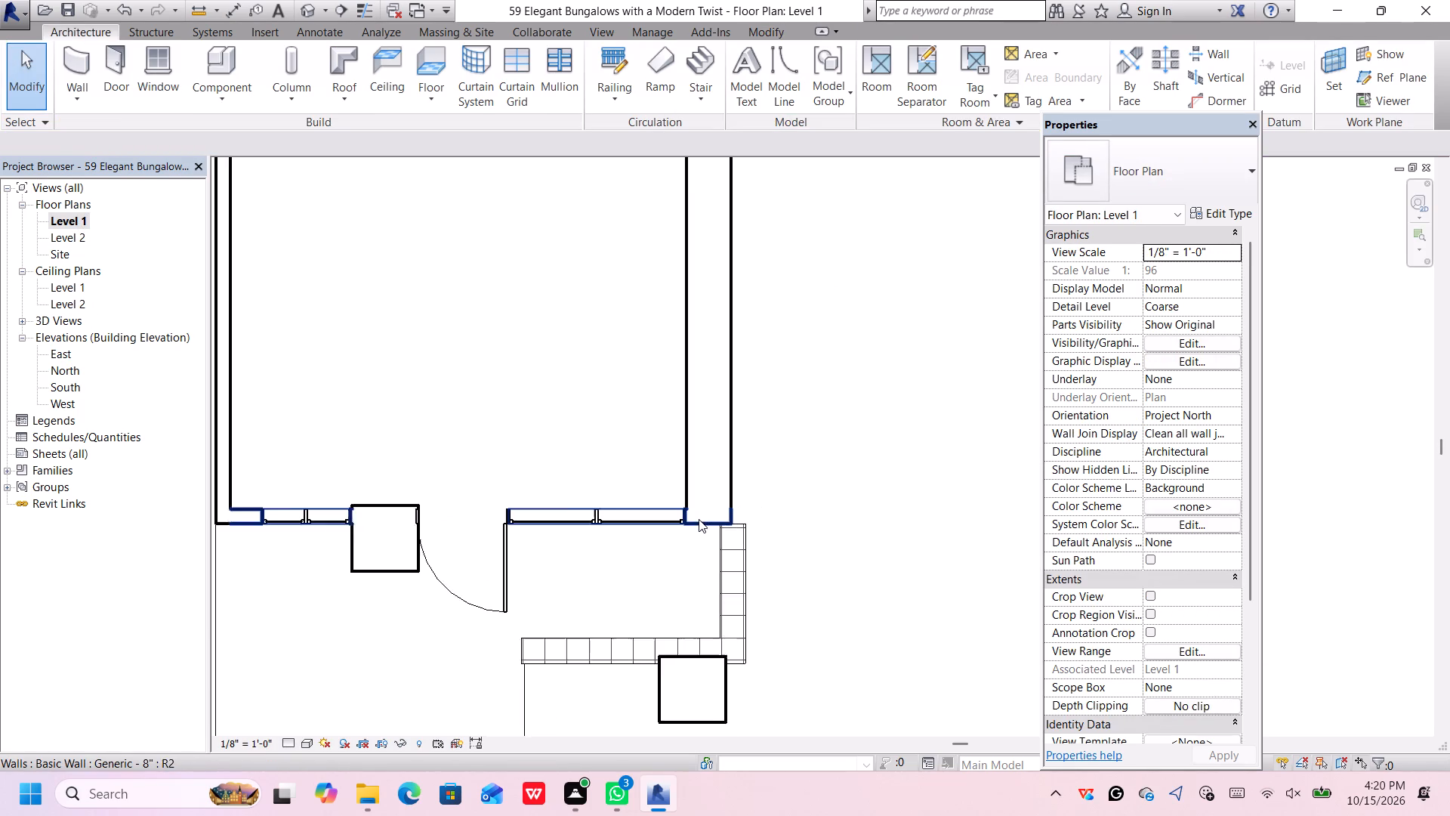
{"action": "left_click", "coordinate": [689, 481]}
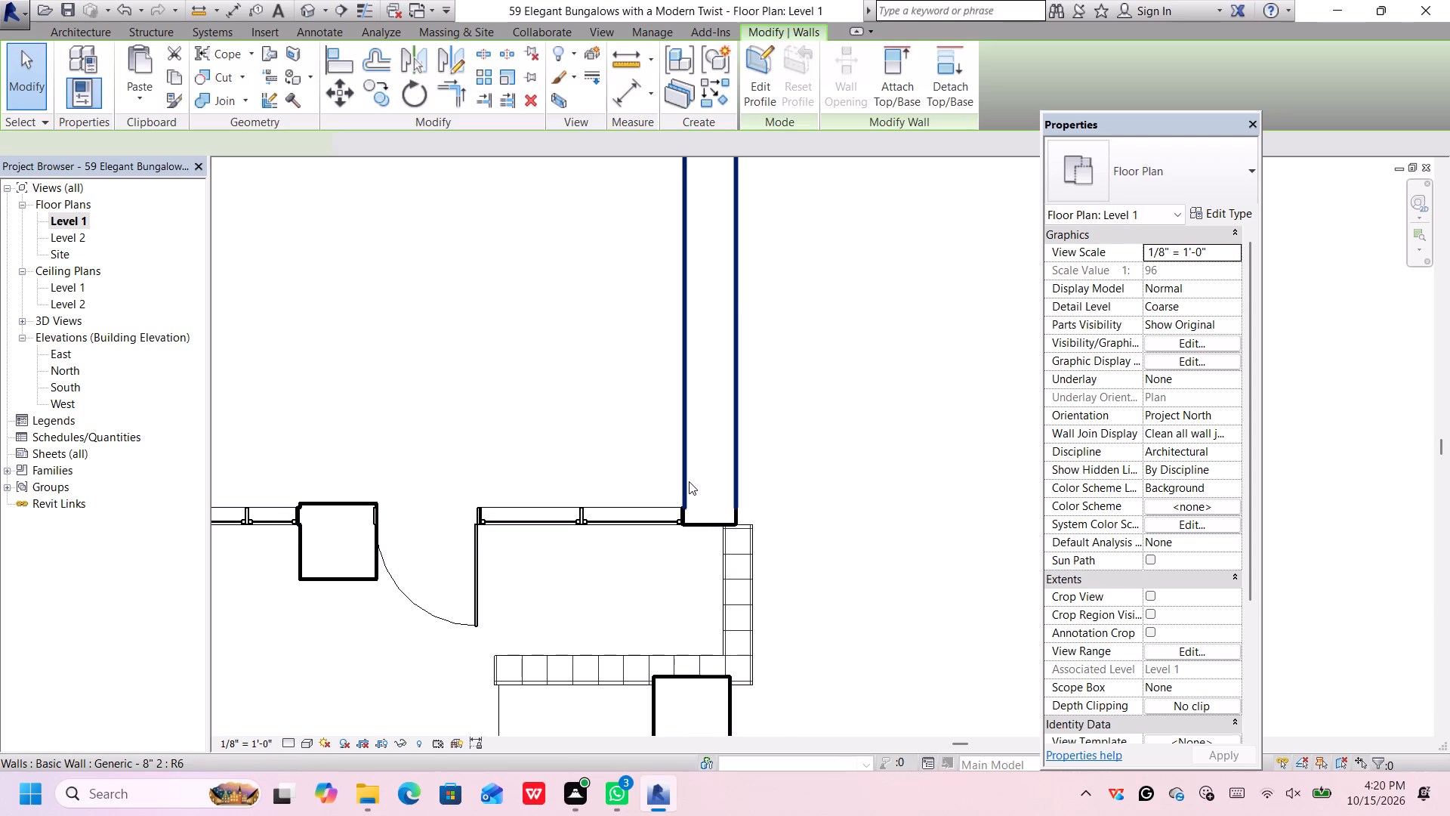
{"action": "scroll", "coordinate": [711, 516], "scroll_direction": "down", "scroll_amount": 2}
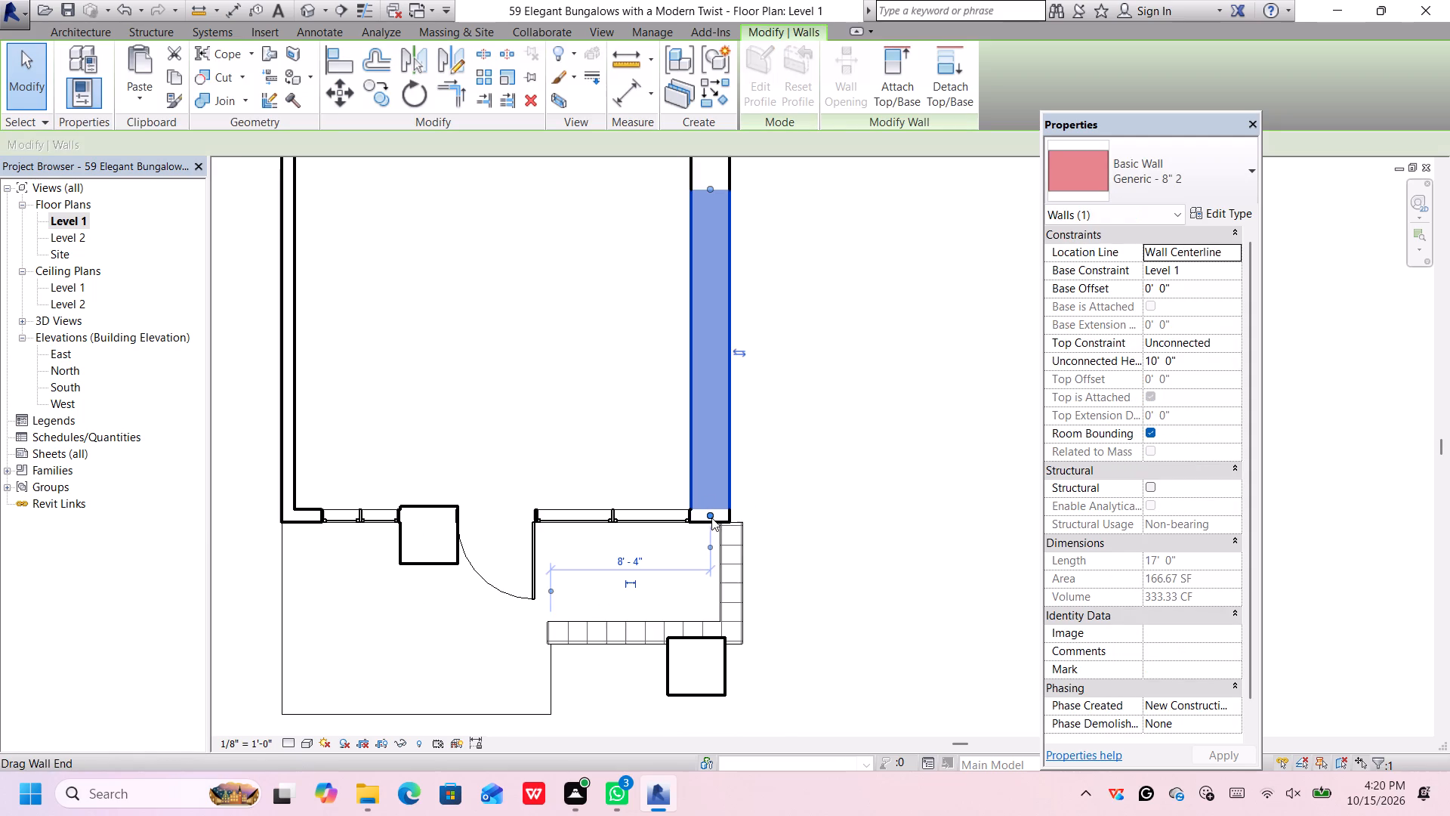
{"action": "left_click", "coordinate": [716, 517]}
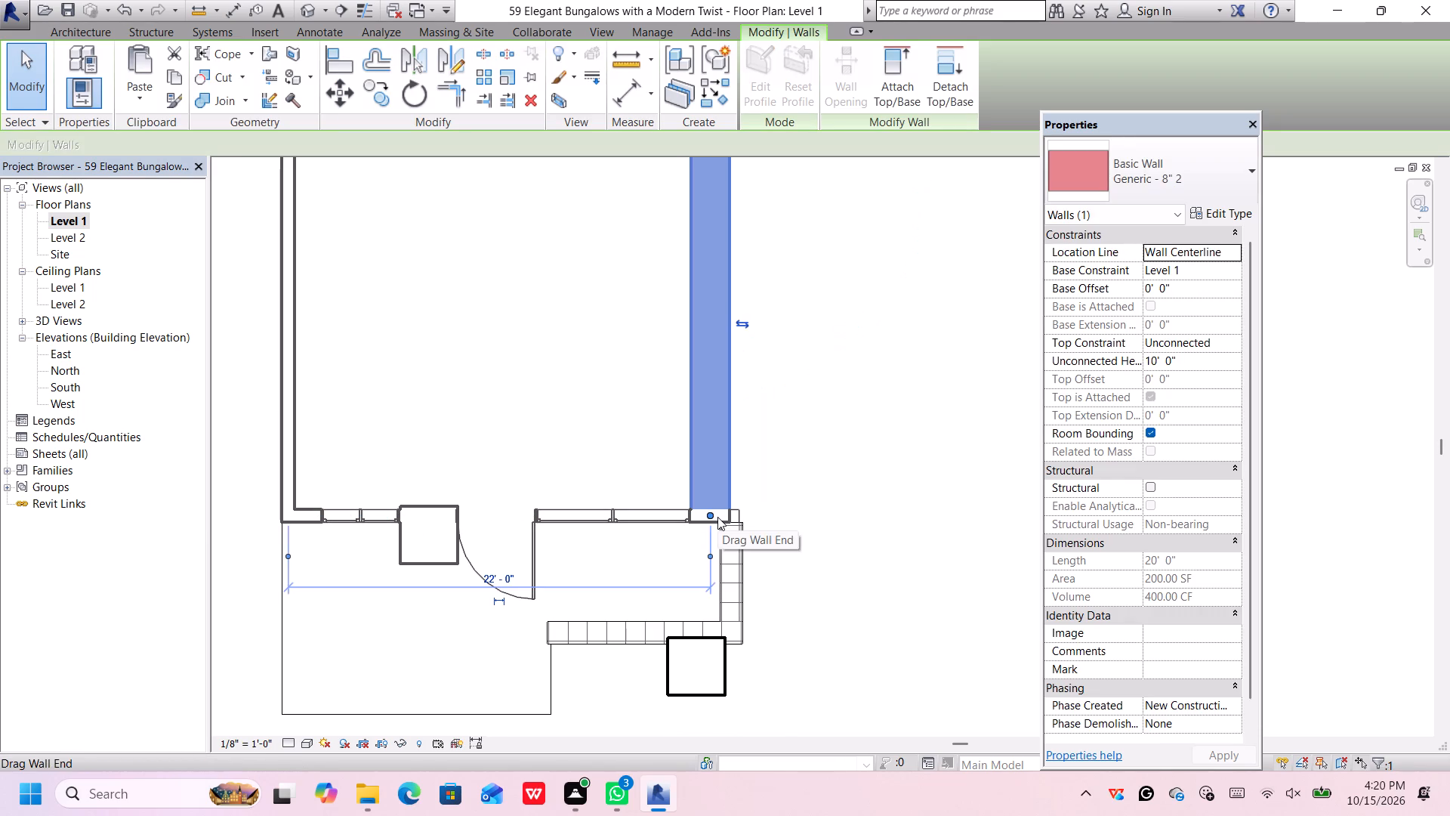
{"action": "left_click_drag", "start_coordinate": [717, 517], "coordinate": [721, 545]}
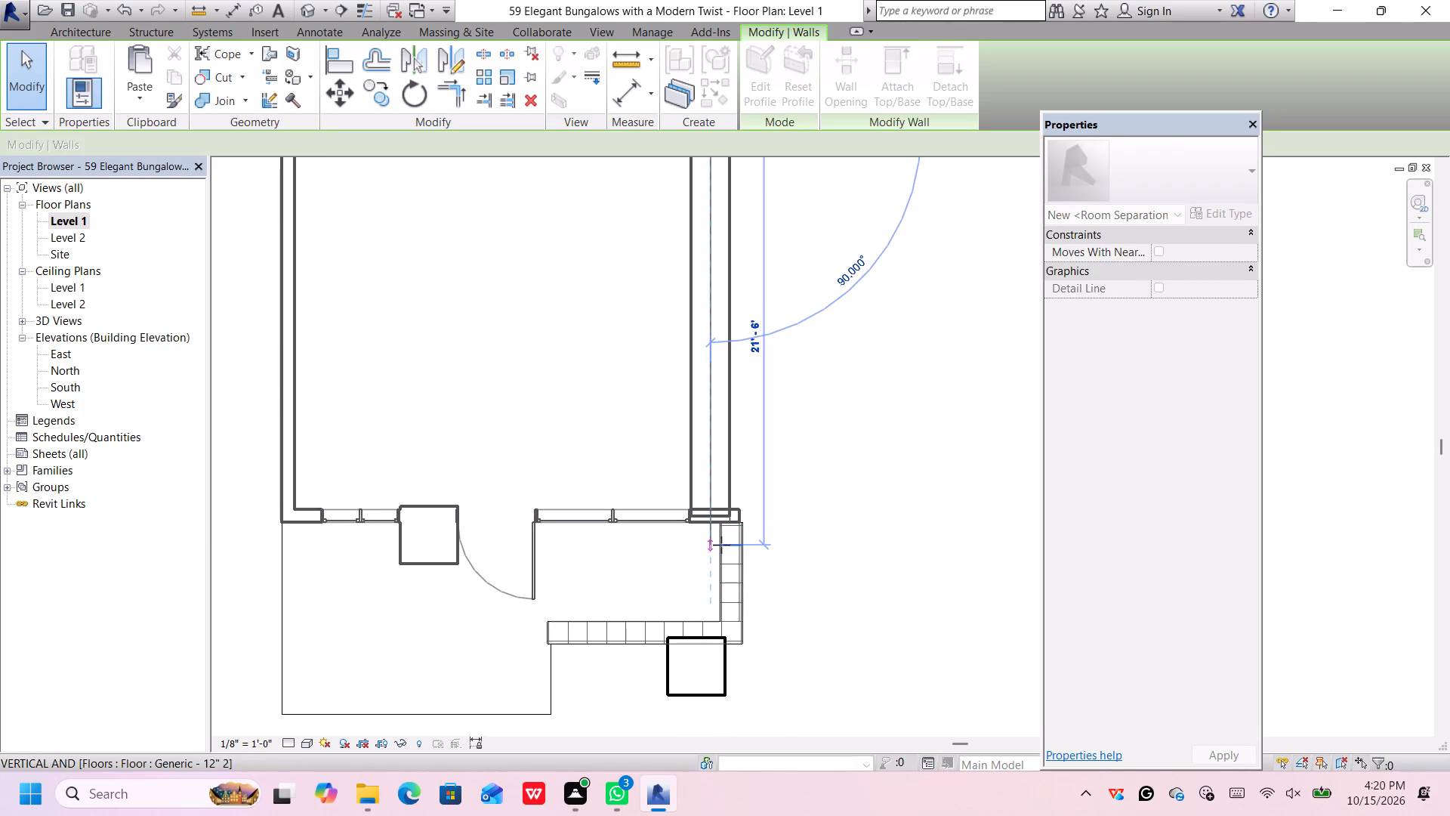
{"action": "left_click_drag", "start_coordinate": [721, 545], "coordinate": [718, 549]}
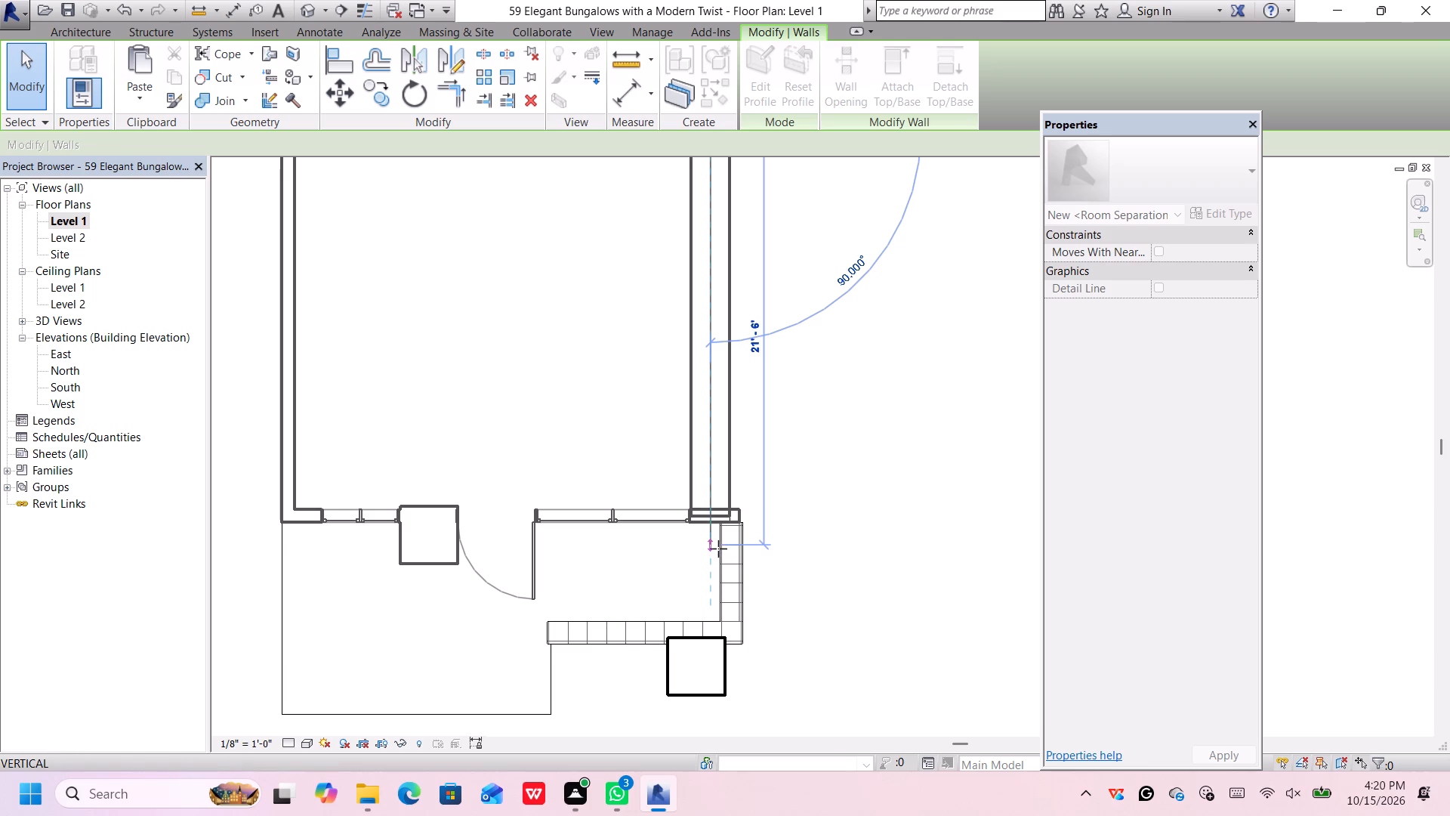
{"action": "left_click_drag", "start_coordinate": [718, 549], "coordinate": [718, 551]}
{"action": "scroll", "coordinate": [766, 480], "scroll_direction": "down", "scroll_amount": 1}
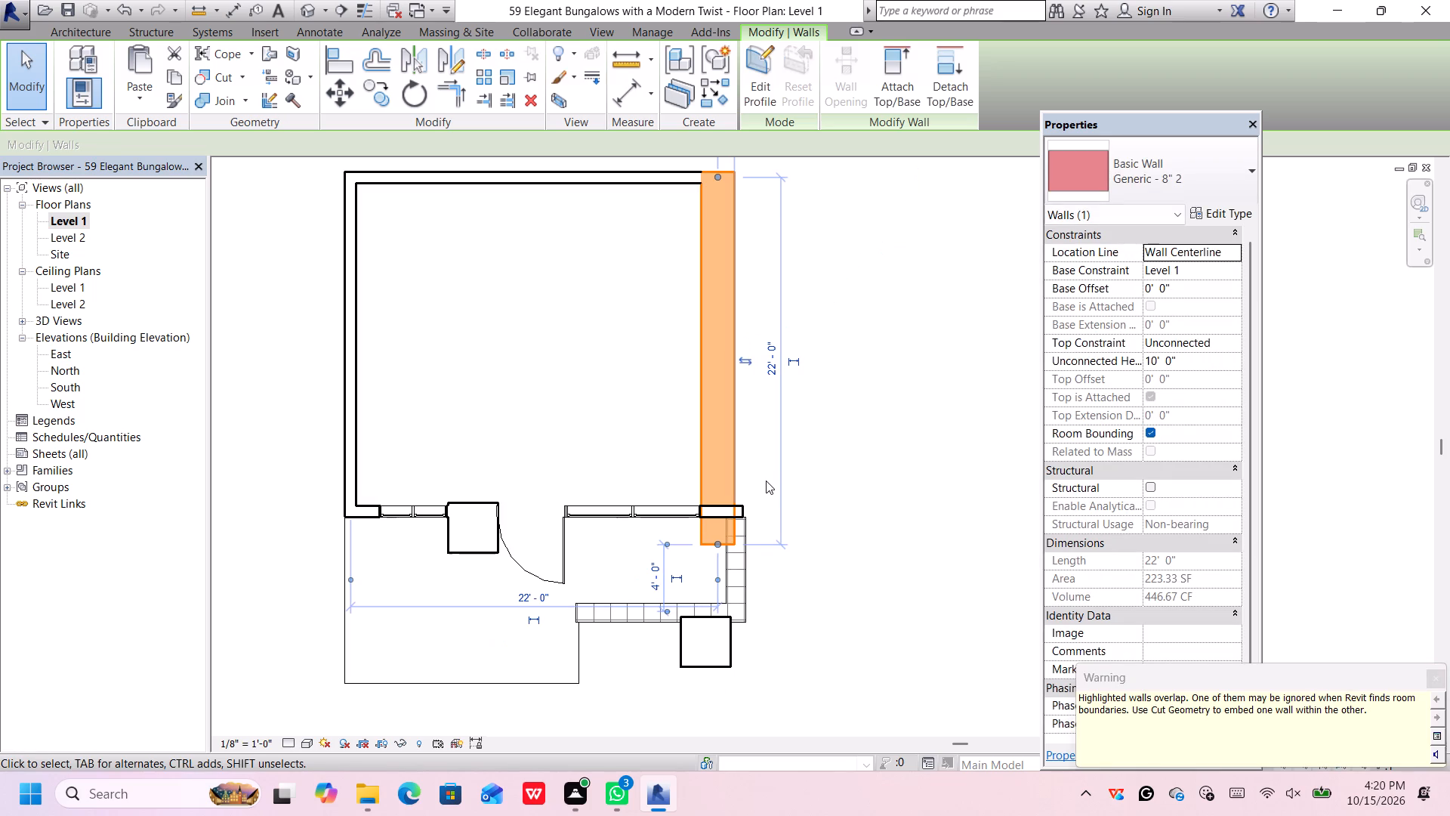
Delete the Generic - 8" front wall on Level 1 that crosses the extended thick east wall.
{"action": "scroll", "coordinate": [763, 487], "scroll_direction": "up", "scroll_amount": 5}
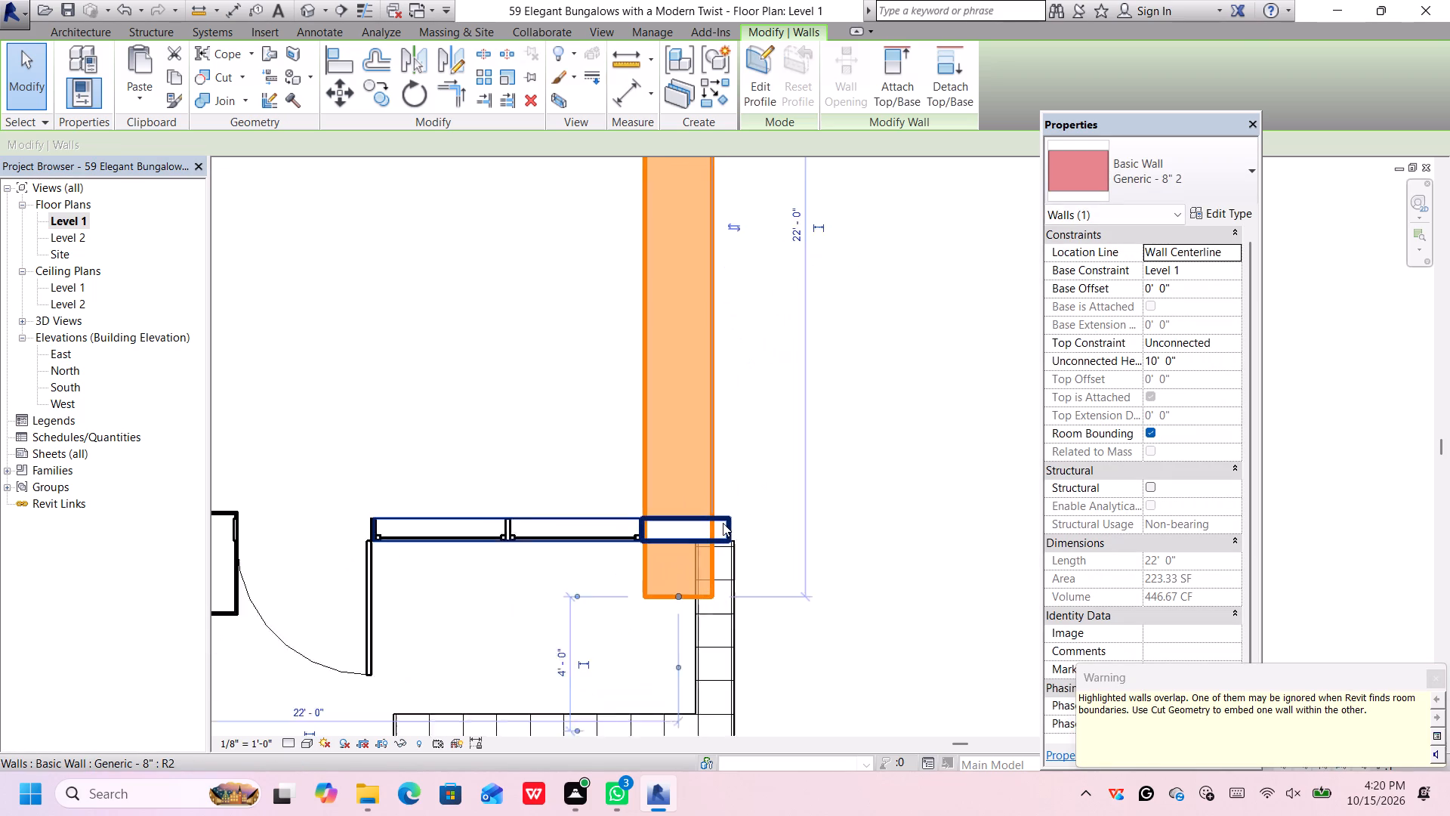
{"action": "scroll", "coordinate": [723, 523], "scroll_direction": "up", "scroll_amount": 2}
{"action": "left_click", "coordinate": [723, 523]}
{"action": "scroll", "coordinate": [723, 523], "scroll_direction": "down", "scroll_amount": 1}
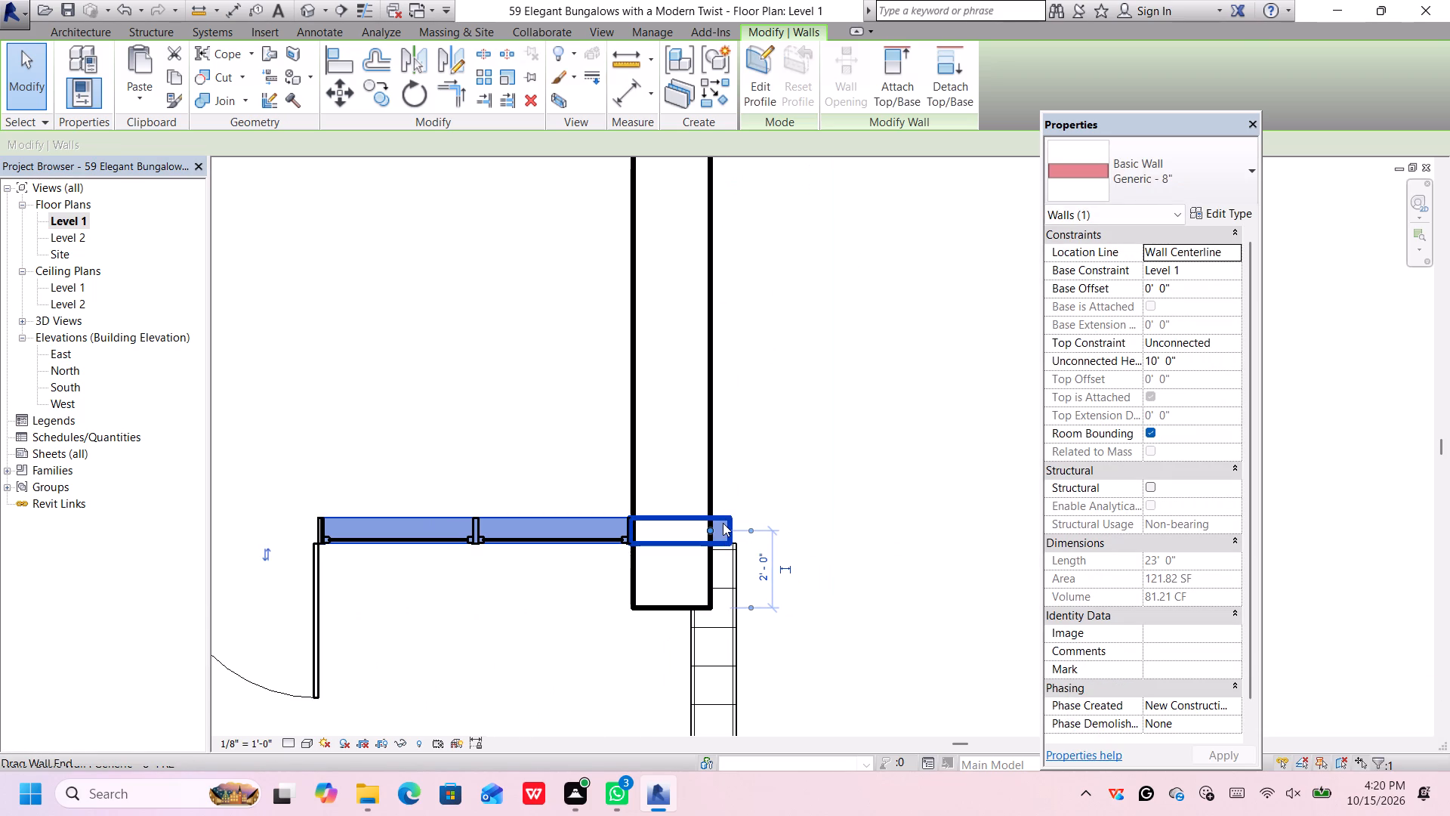
{"action": "key", "text": "Delete"}
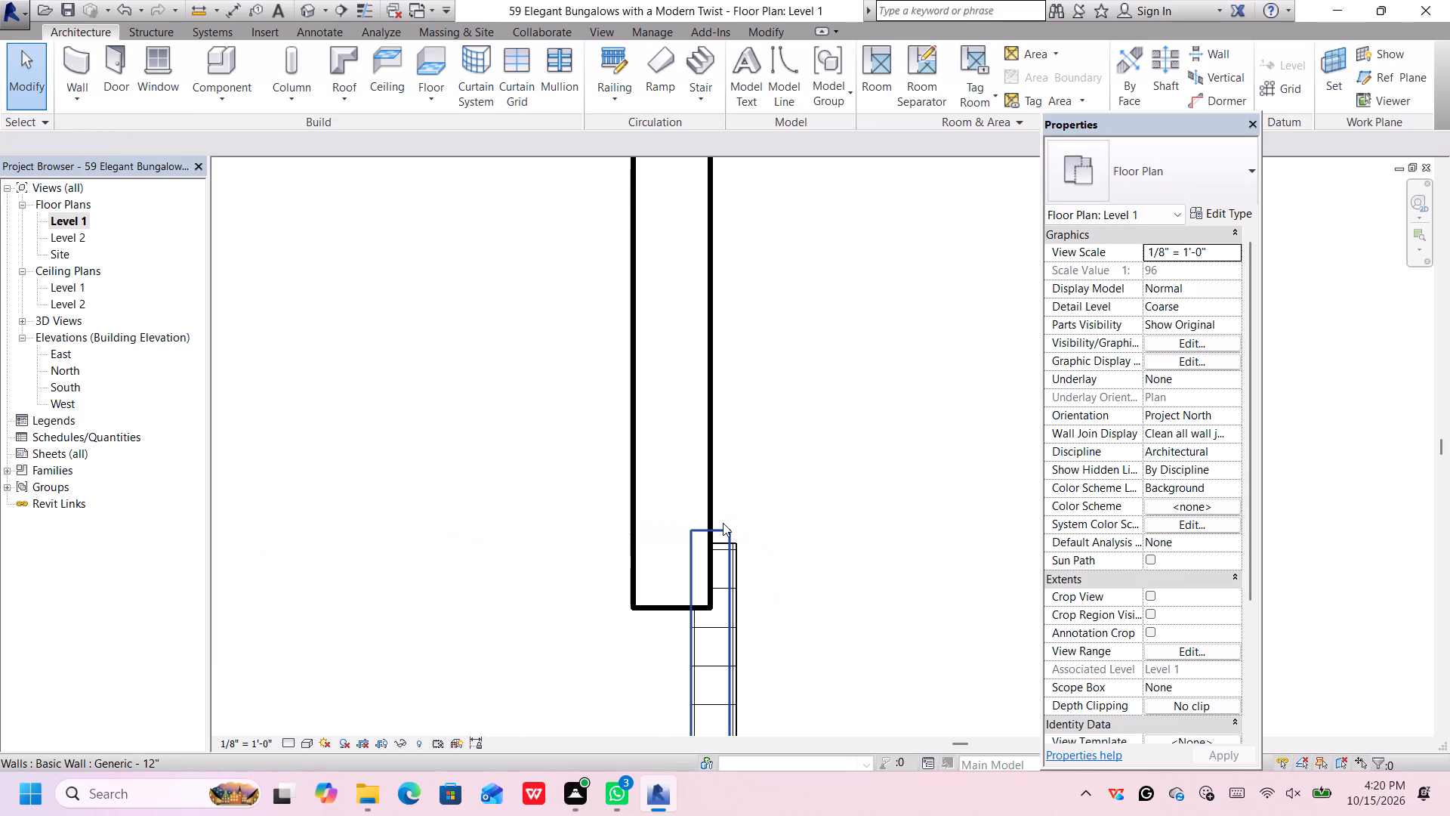
Undo the deletion of the Generic - 8" front wall on Level 1.
{"action": "scroll", "coordinate": [723, 523], "scroll_direction": "down", "scroll_amount": 5}
{"action": "key", "text": "ctrl+z"}
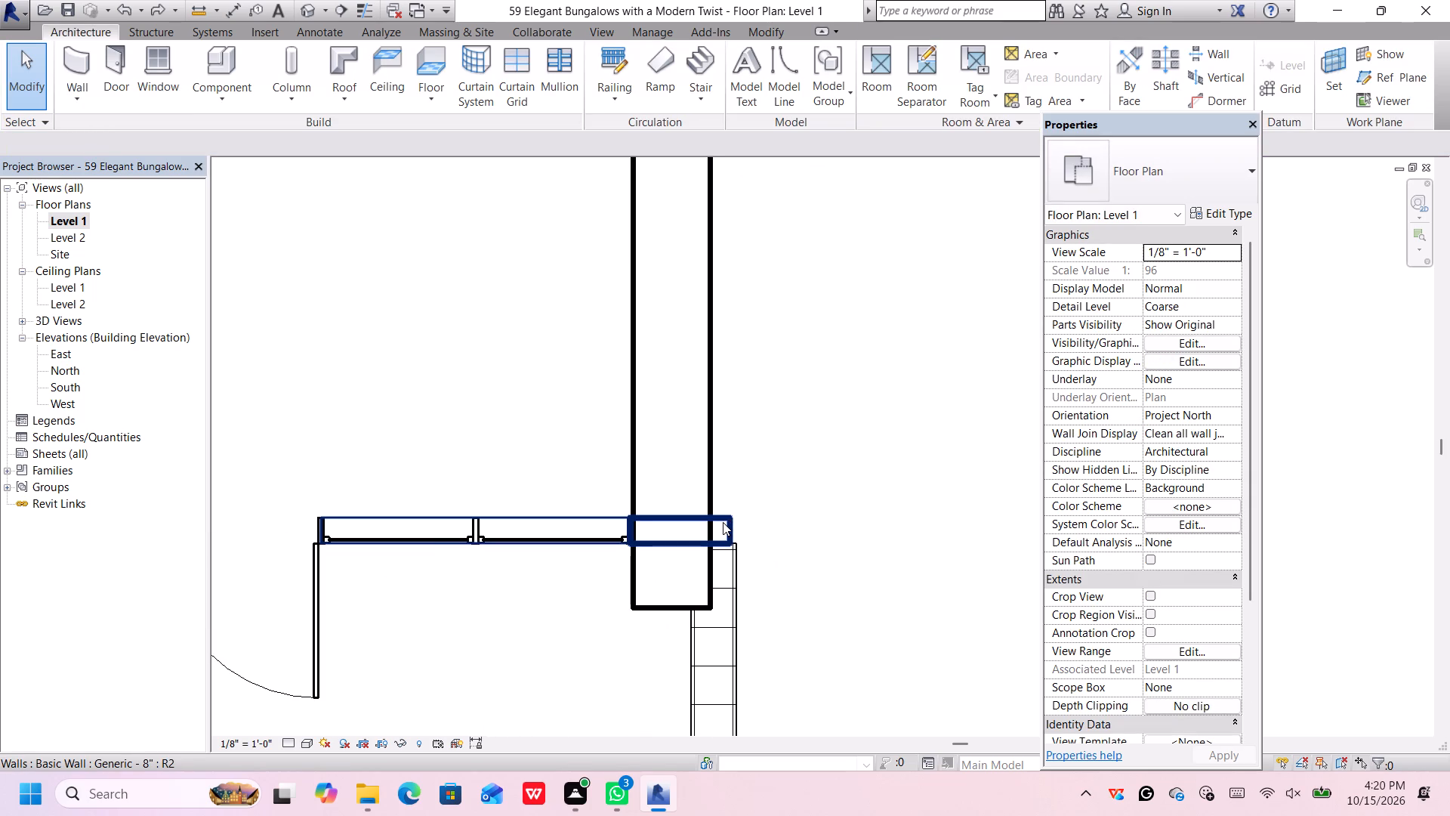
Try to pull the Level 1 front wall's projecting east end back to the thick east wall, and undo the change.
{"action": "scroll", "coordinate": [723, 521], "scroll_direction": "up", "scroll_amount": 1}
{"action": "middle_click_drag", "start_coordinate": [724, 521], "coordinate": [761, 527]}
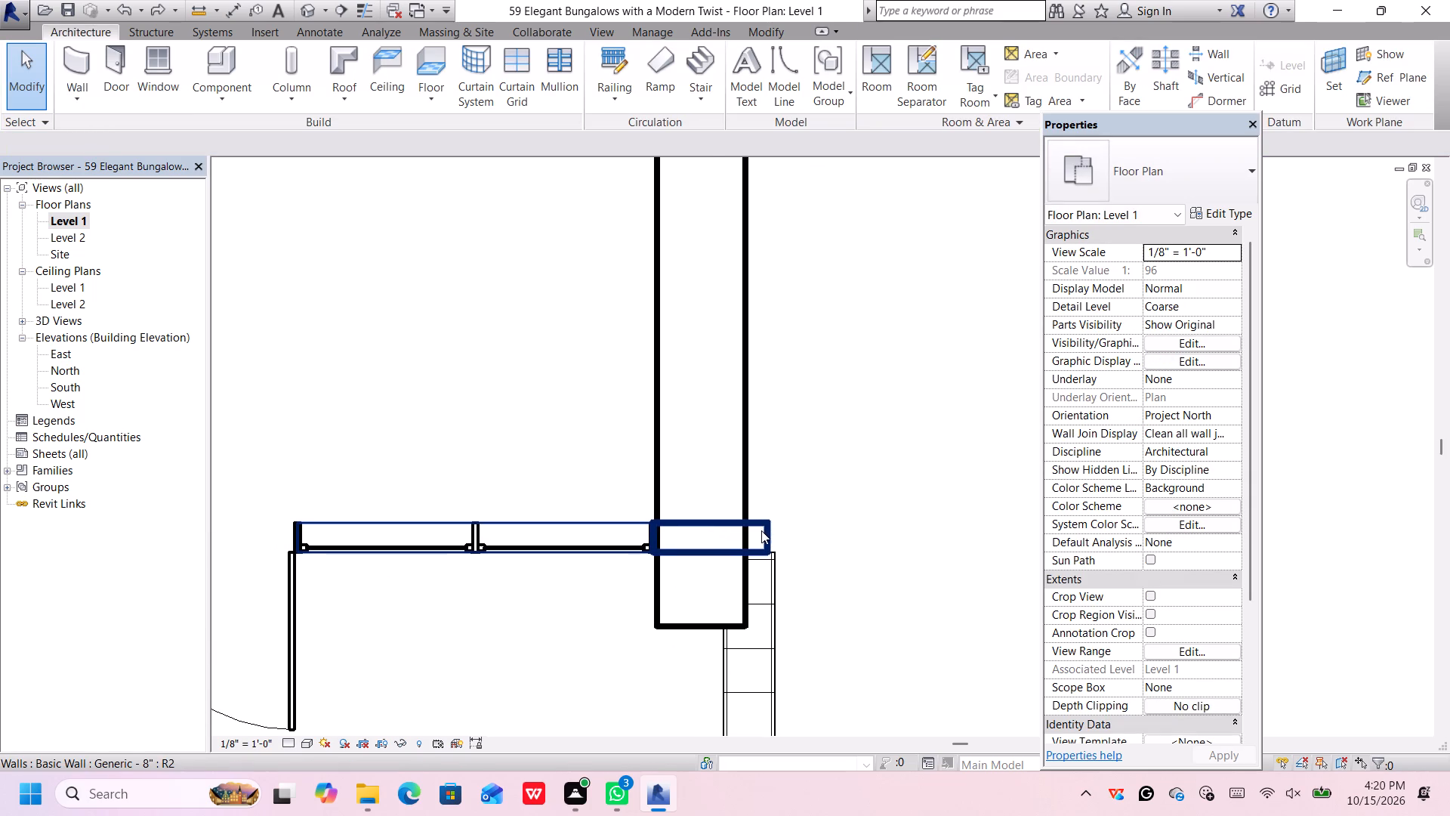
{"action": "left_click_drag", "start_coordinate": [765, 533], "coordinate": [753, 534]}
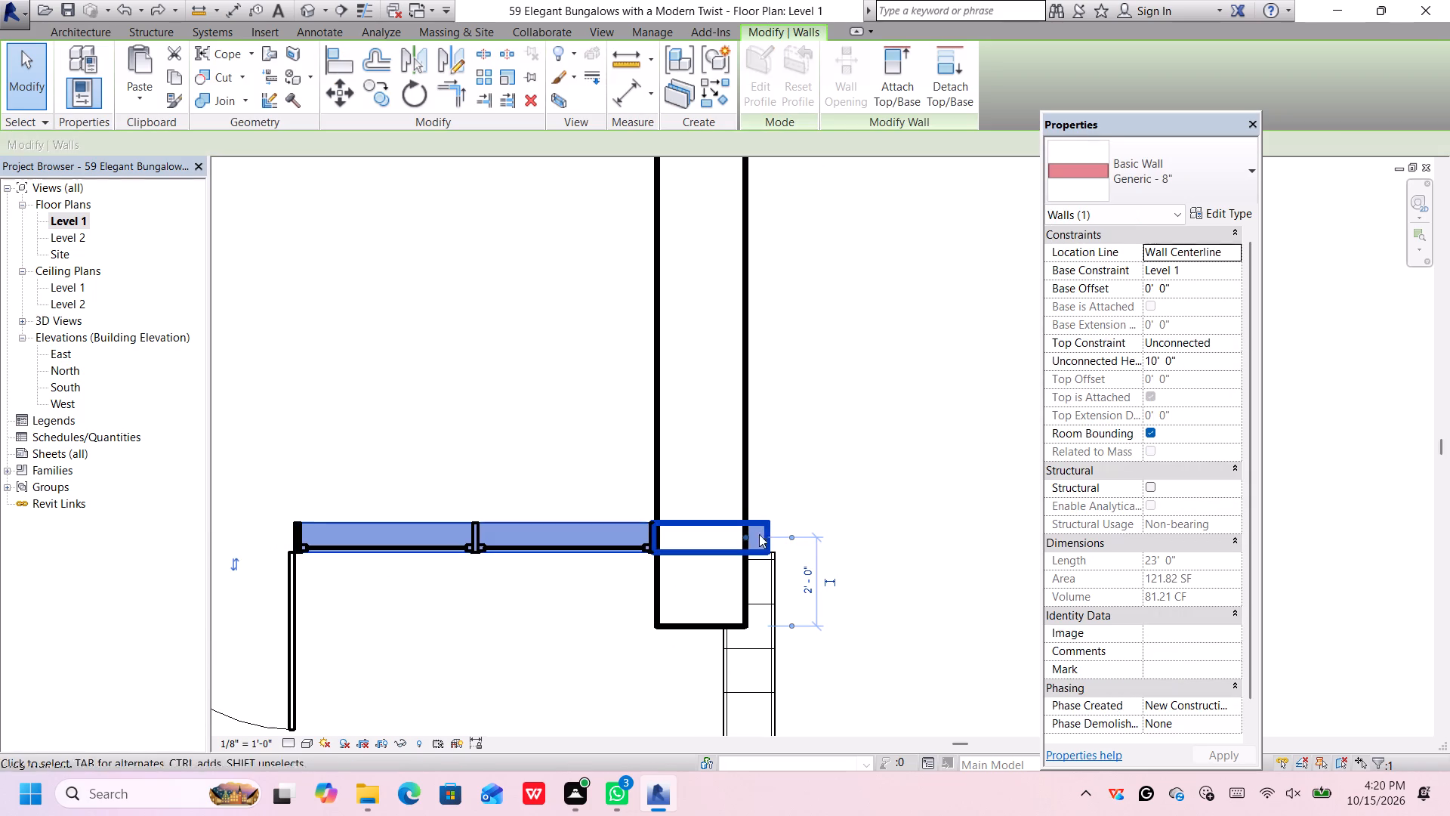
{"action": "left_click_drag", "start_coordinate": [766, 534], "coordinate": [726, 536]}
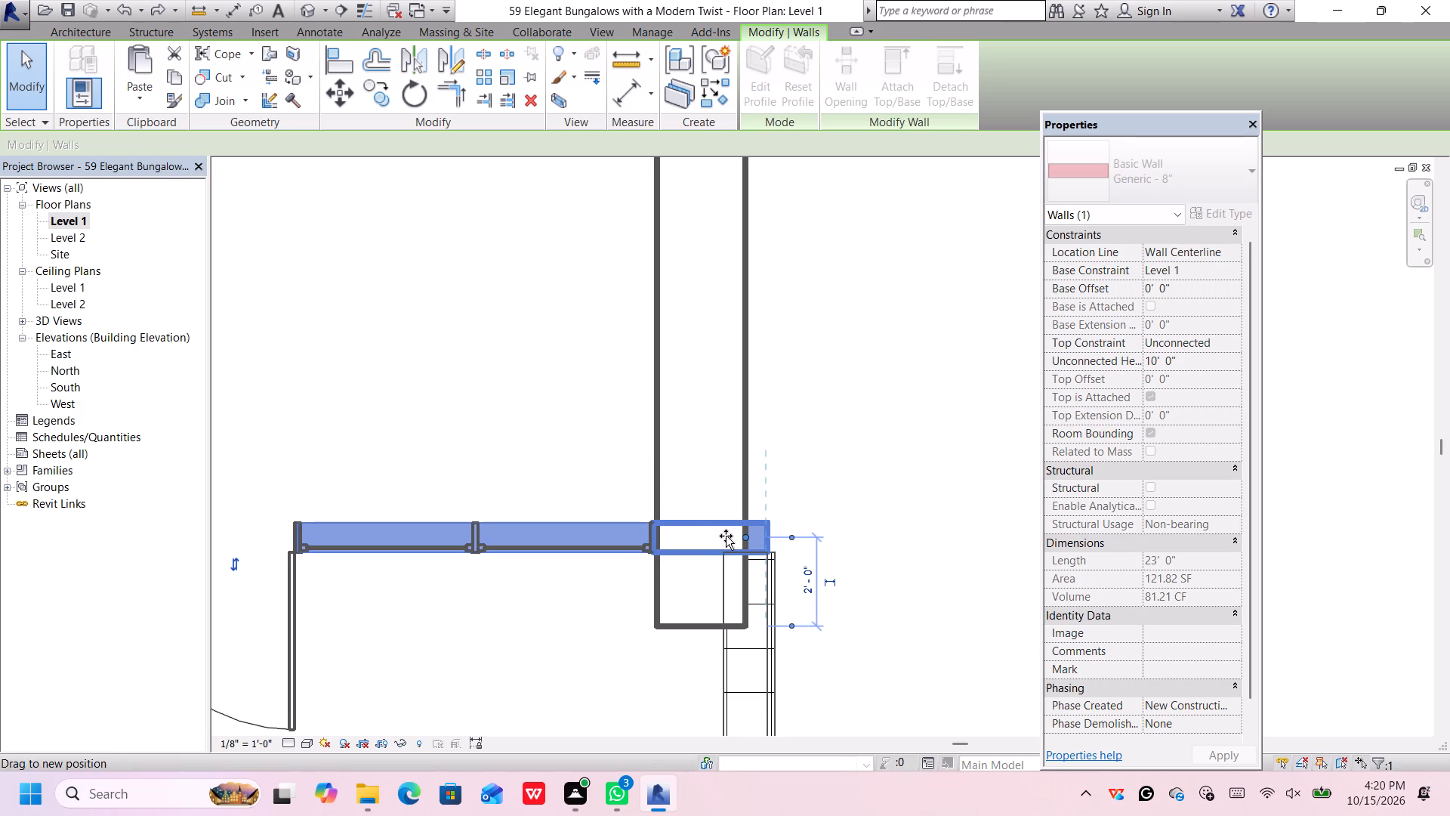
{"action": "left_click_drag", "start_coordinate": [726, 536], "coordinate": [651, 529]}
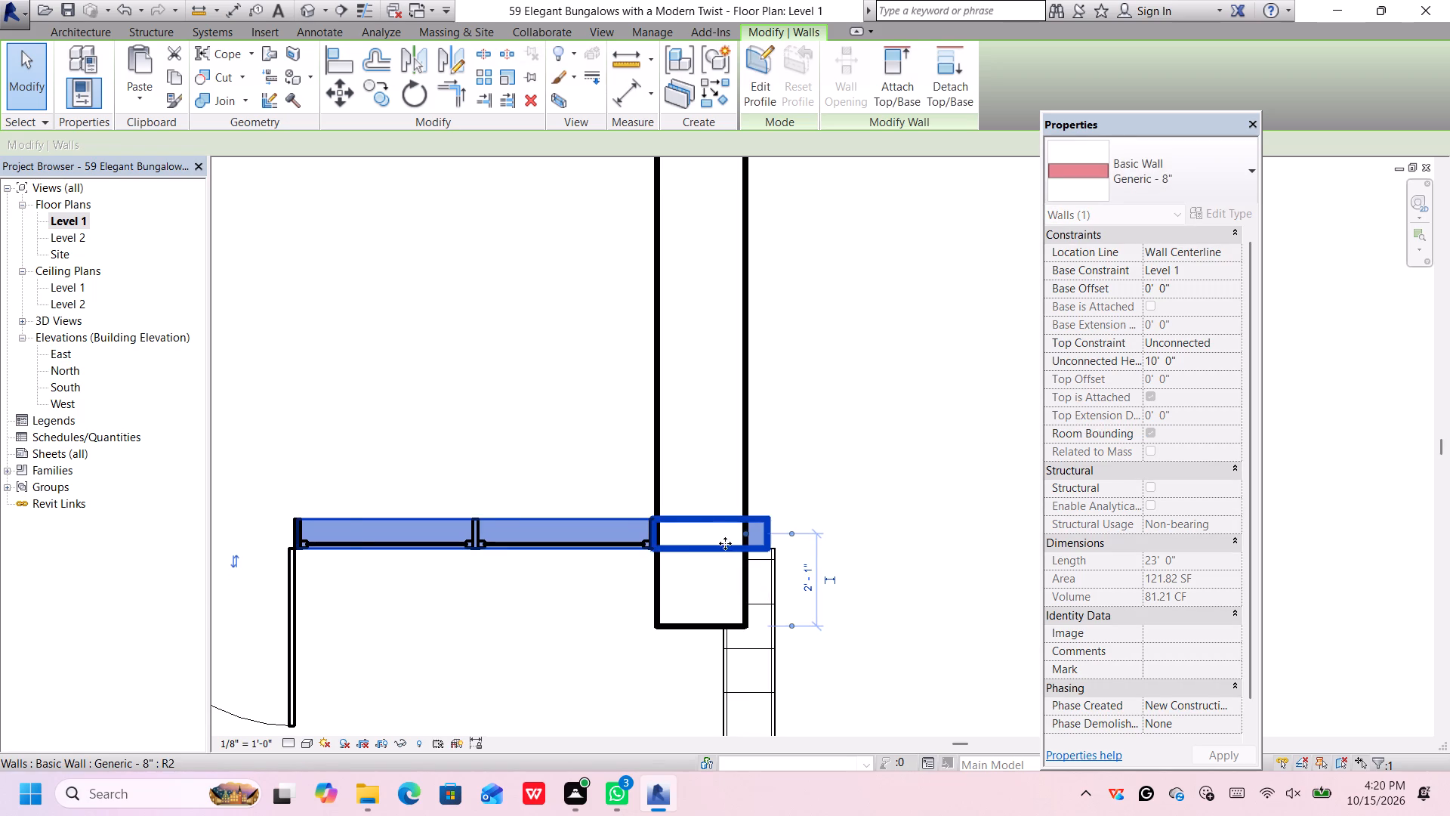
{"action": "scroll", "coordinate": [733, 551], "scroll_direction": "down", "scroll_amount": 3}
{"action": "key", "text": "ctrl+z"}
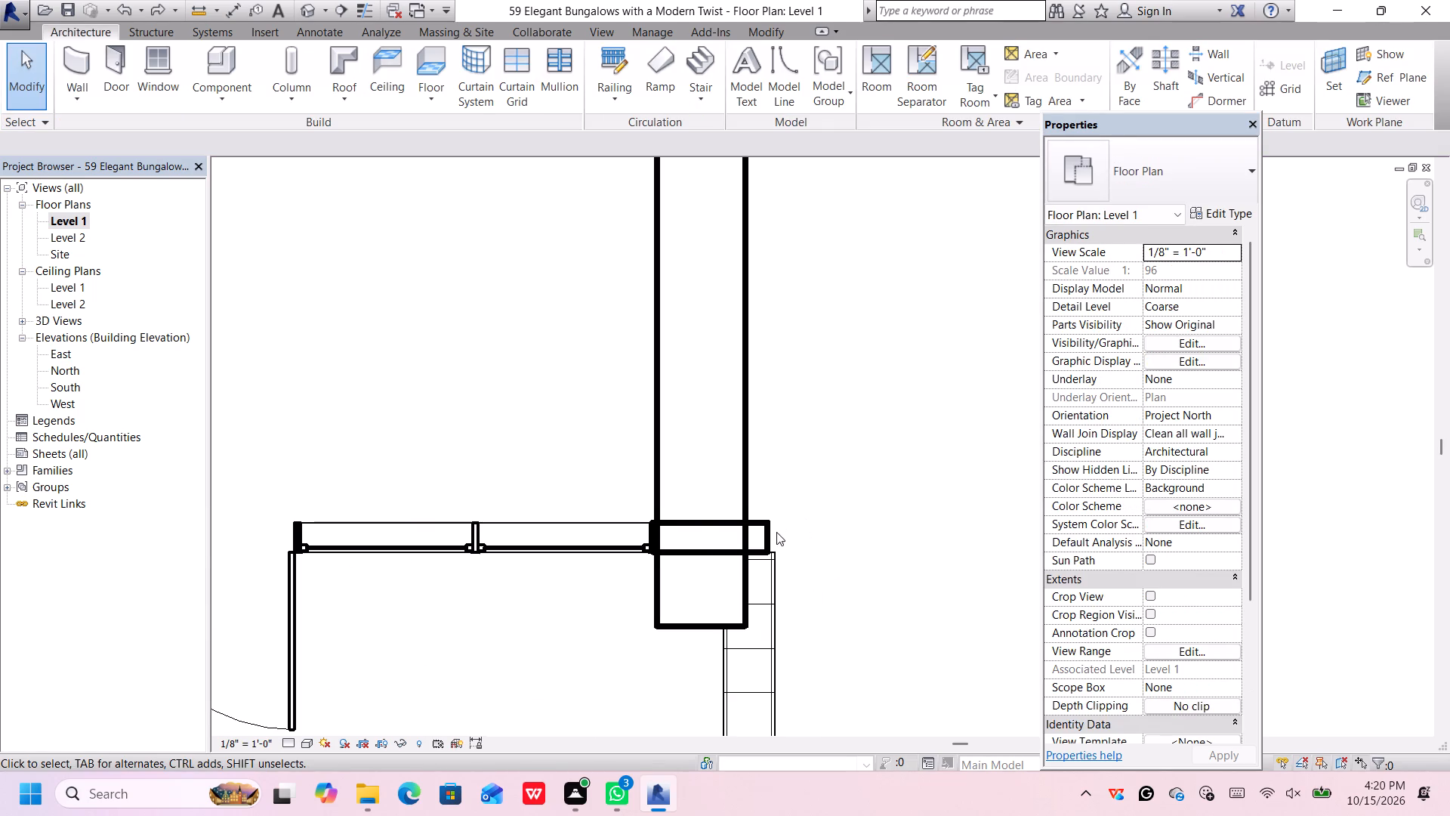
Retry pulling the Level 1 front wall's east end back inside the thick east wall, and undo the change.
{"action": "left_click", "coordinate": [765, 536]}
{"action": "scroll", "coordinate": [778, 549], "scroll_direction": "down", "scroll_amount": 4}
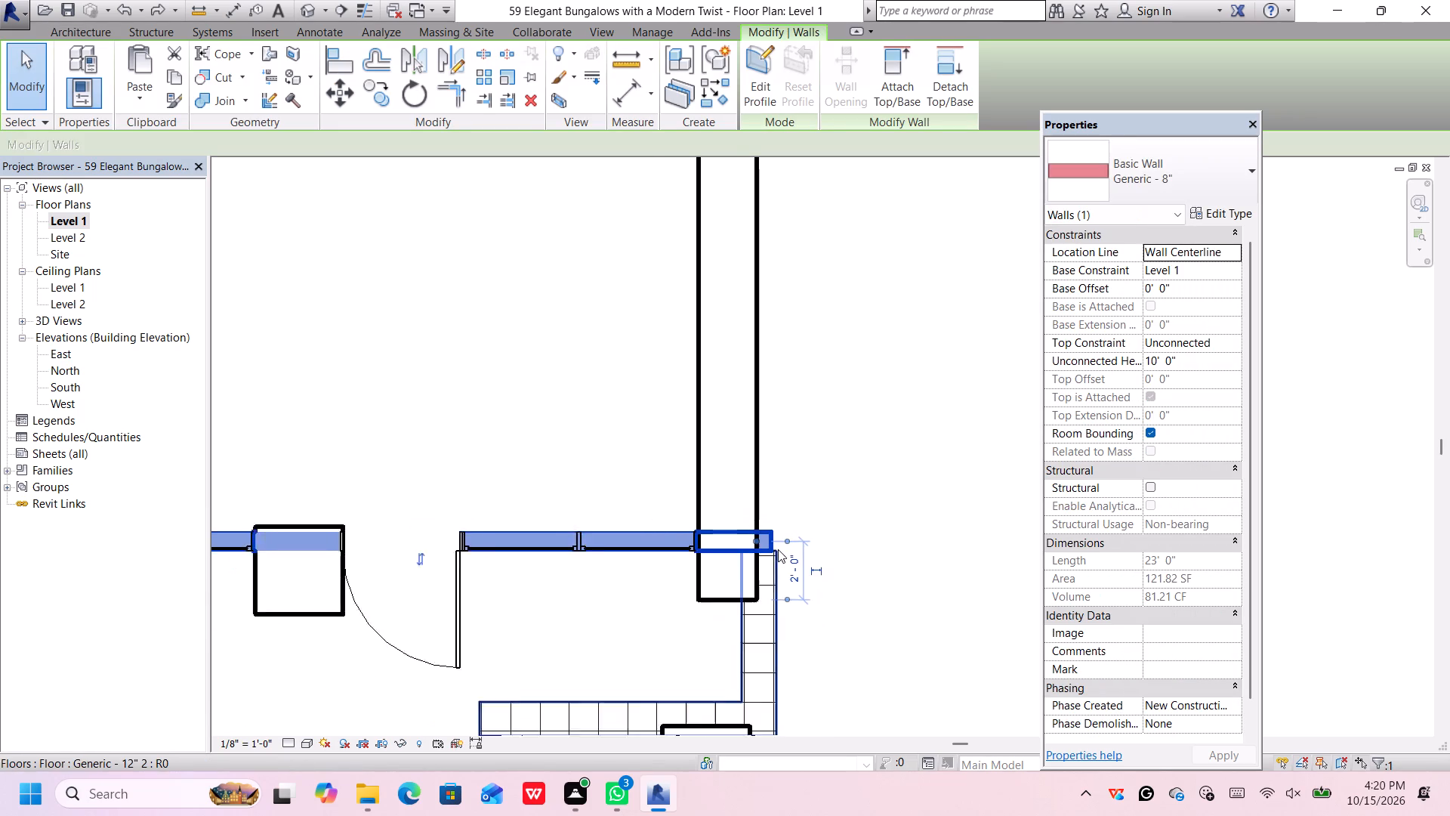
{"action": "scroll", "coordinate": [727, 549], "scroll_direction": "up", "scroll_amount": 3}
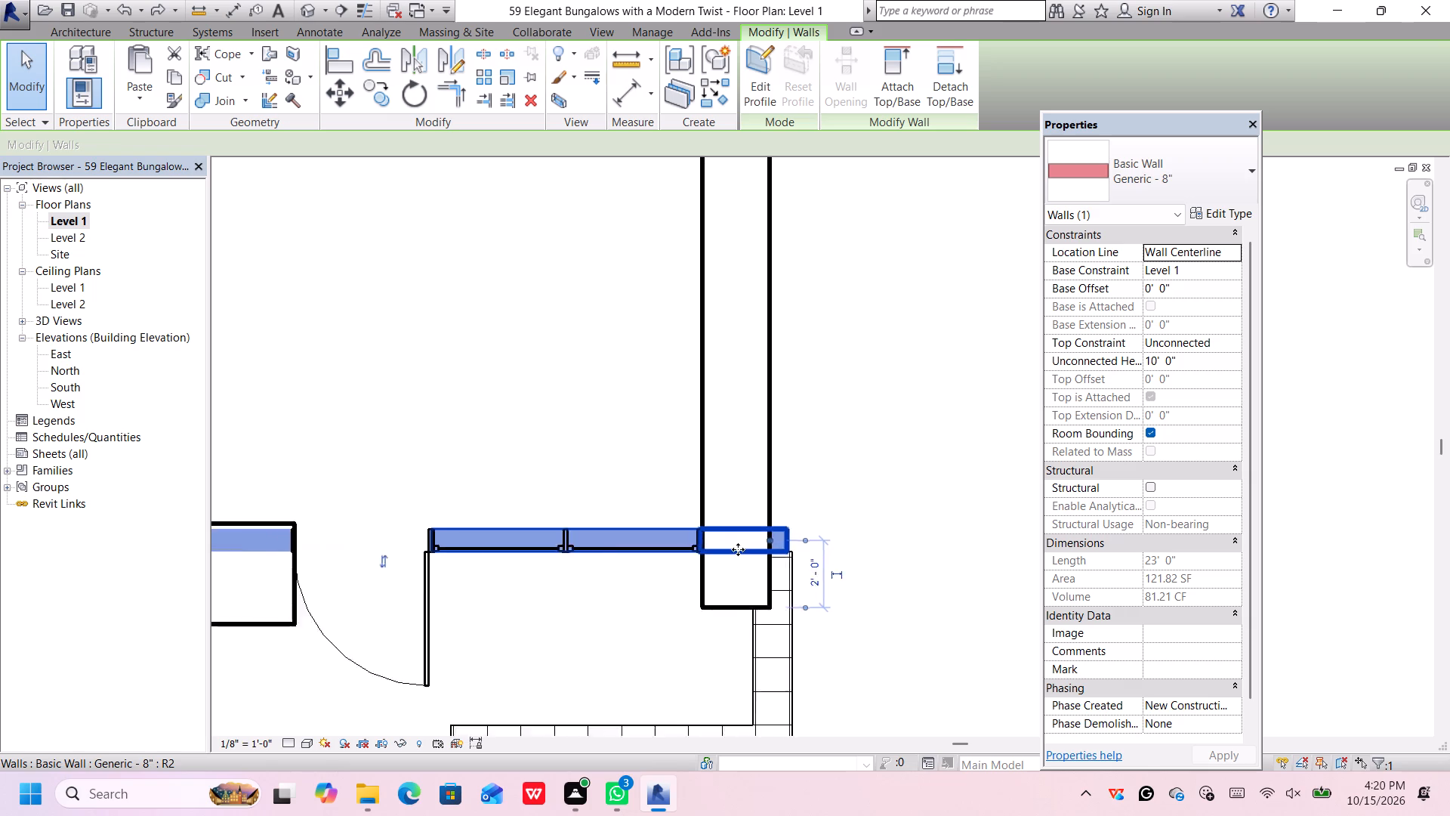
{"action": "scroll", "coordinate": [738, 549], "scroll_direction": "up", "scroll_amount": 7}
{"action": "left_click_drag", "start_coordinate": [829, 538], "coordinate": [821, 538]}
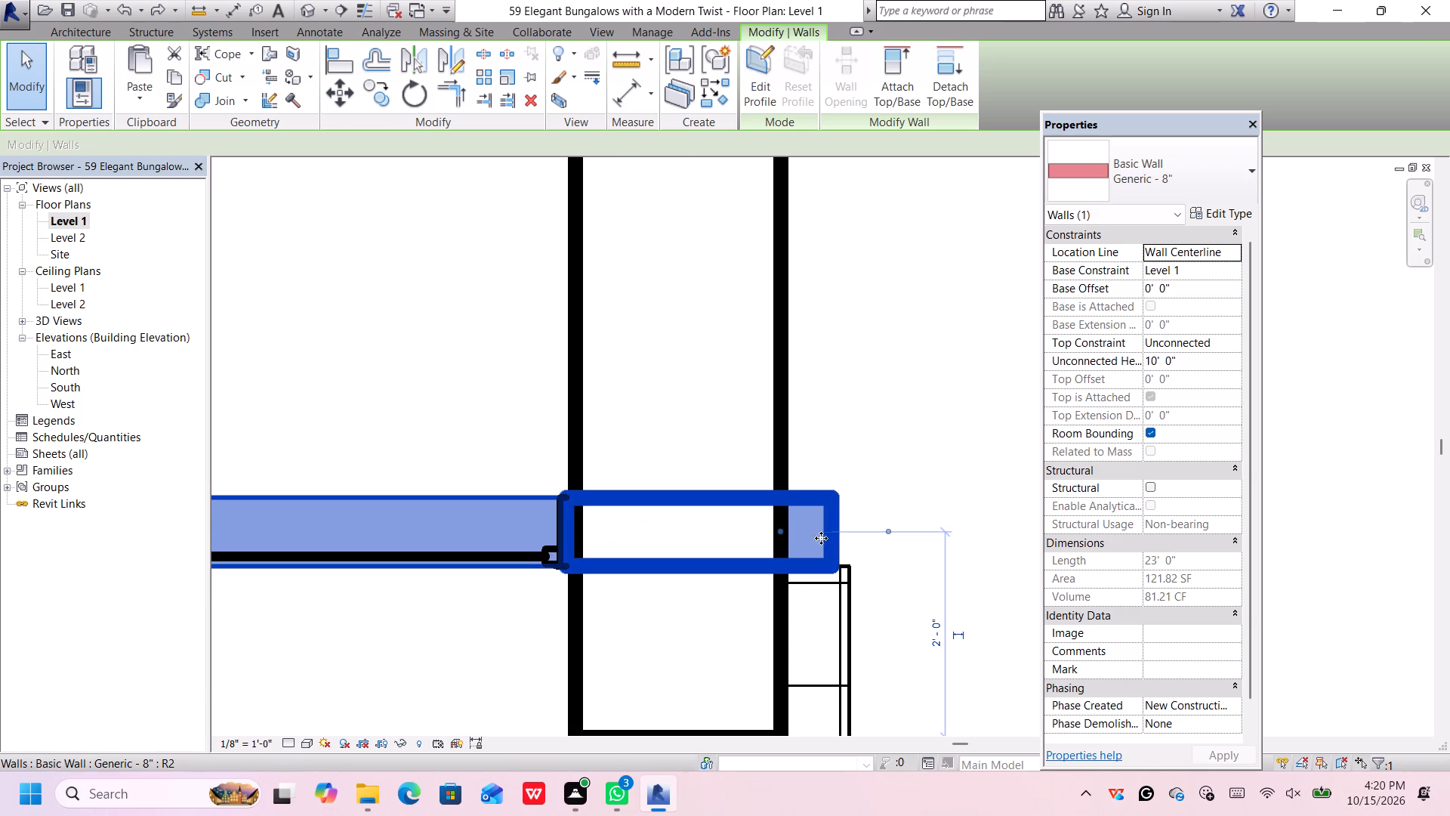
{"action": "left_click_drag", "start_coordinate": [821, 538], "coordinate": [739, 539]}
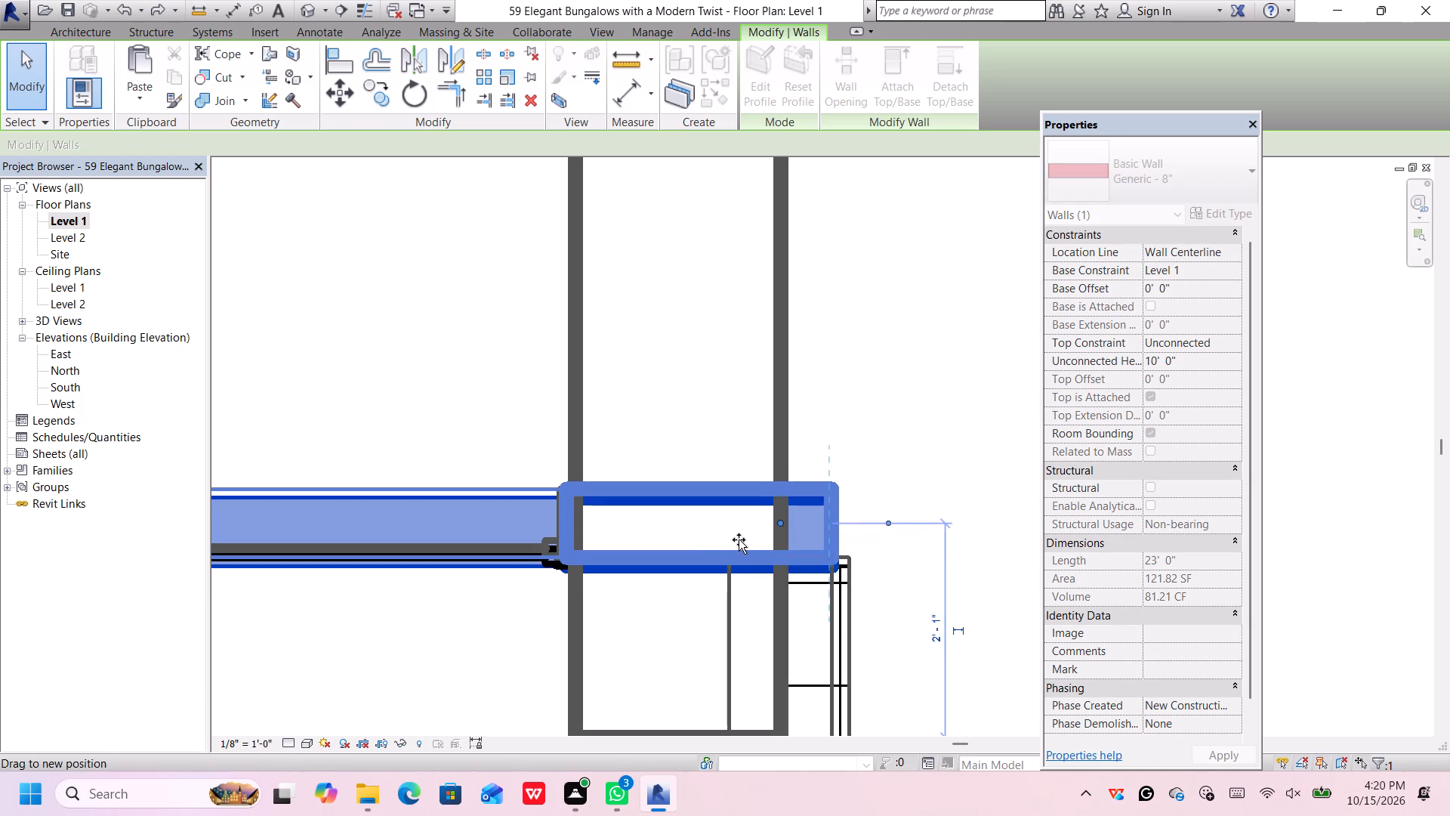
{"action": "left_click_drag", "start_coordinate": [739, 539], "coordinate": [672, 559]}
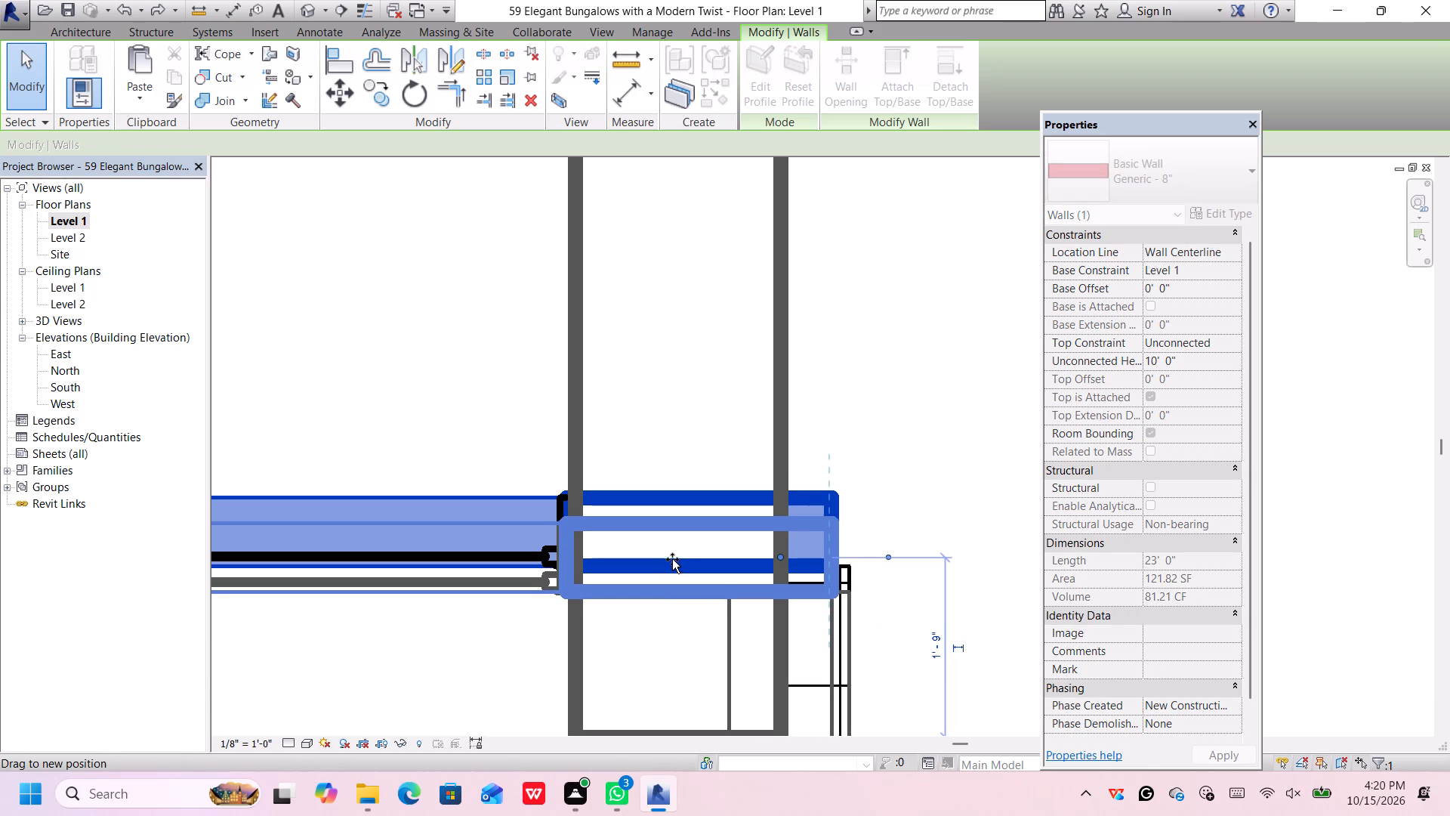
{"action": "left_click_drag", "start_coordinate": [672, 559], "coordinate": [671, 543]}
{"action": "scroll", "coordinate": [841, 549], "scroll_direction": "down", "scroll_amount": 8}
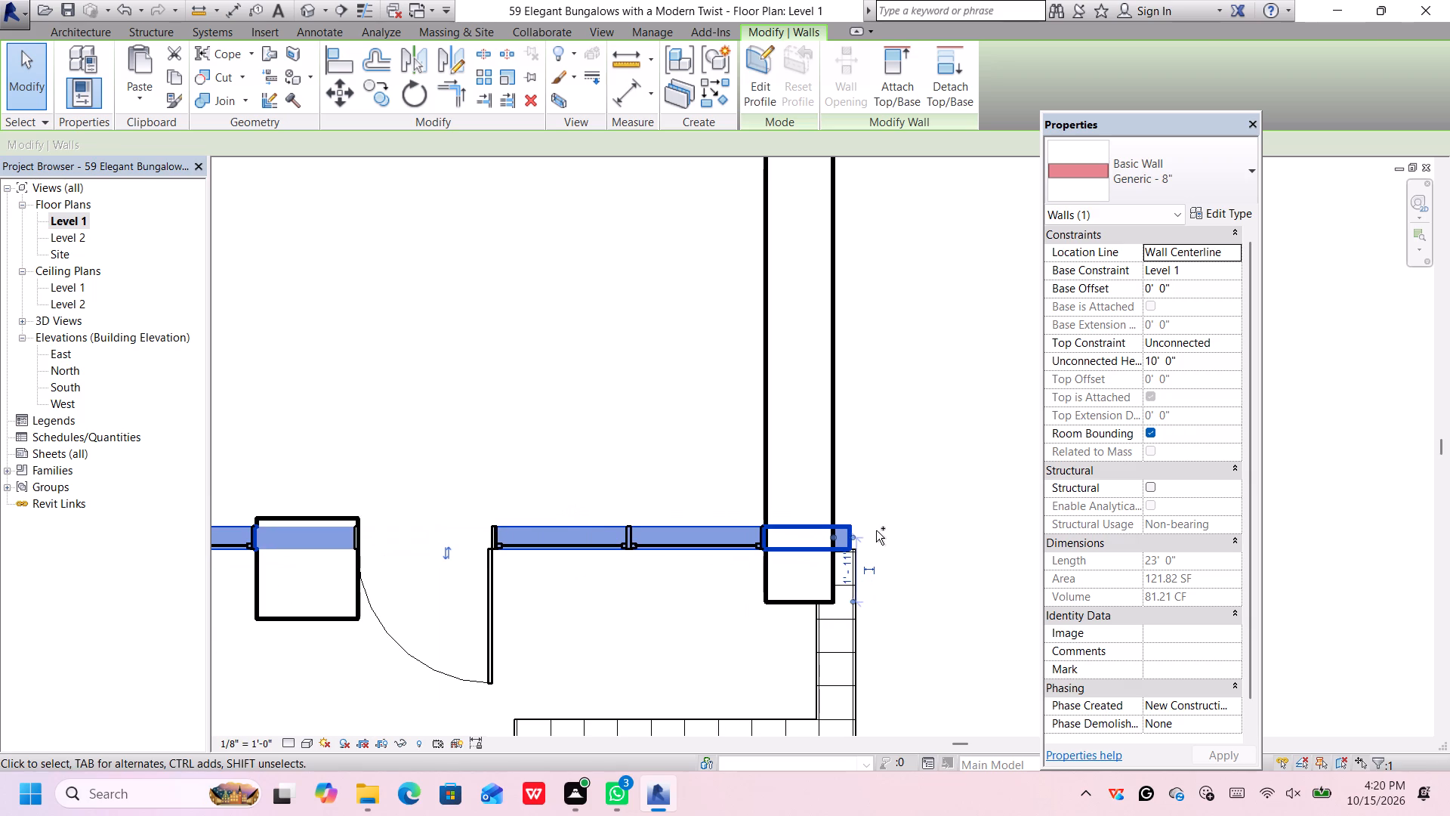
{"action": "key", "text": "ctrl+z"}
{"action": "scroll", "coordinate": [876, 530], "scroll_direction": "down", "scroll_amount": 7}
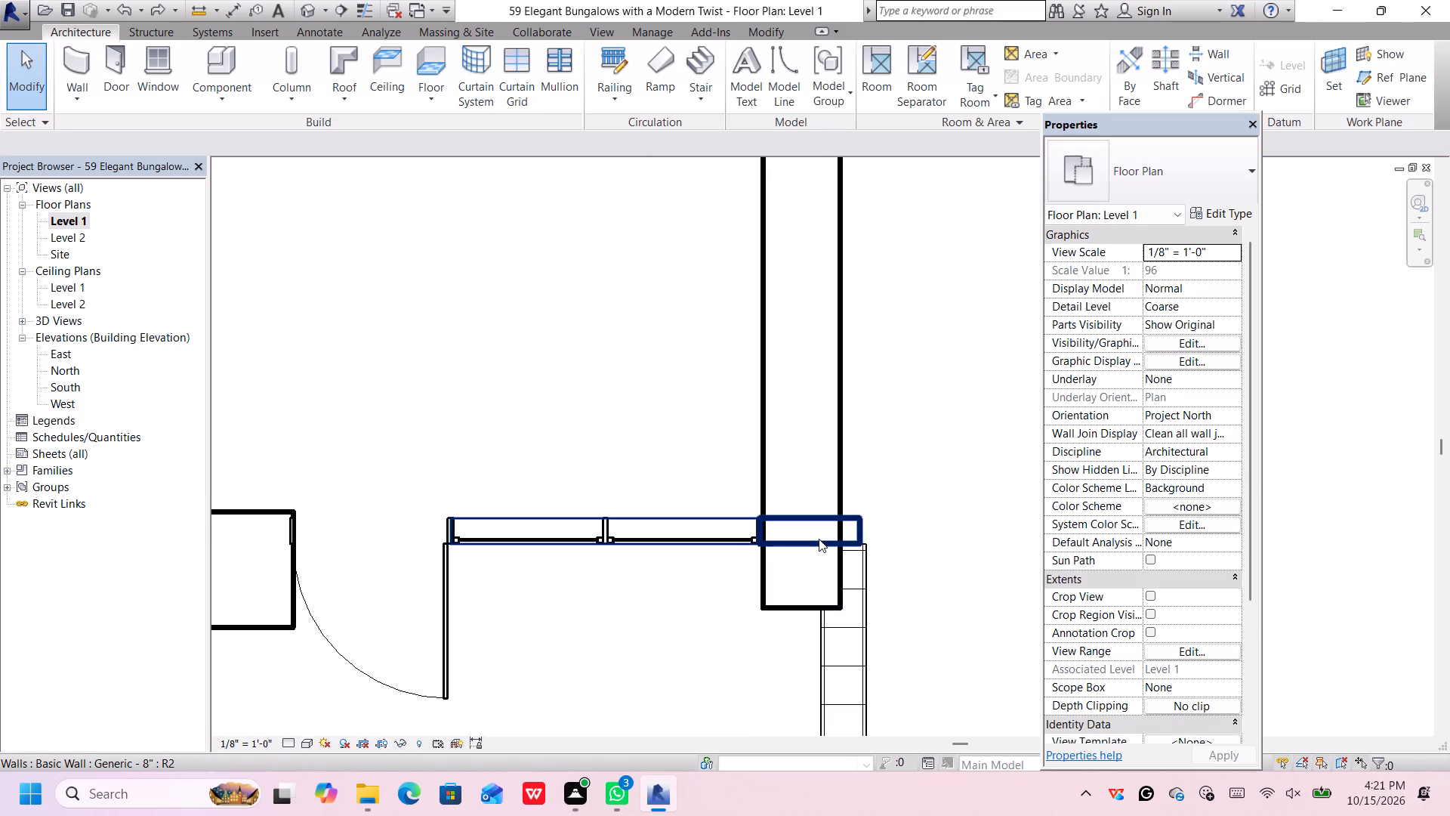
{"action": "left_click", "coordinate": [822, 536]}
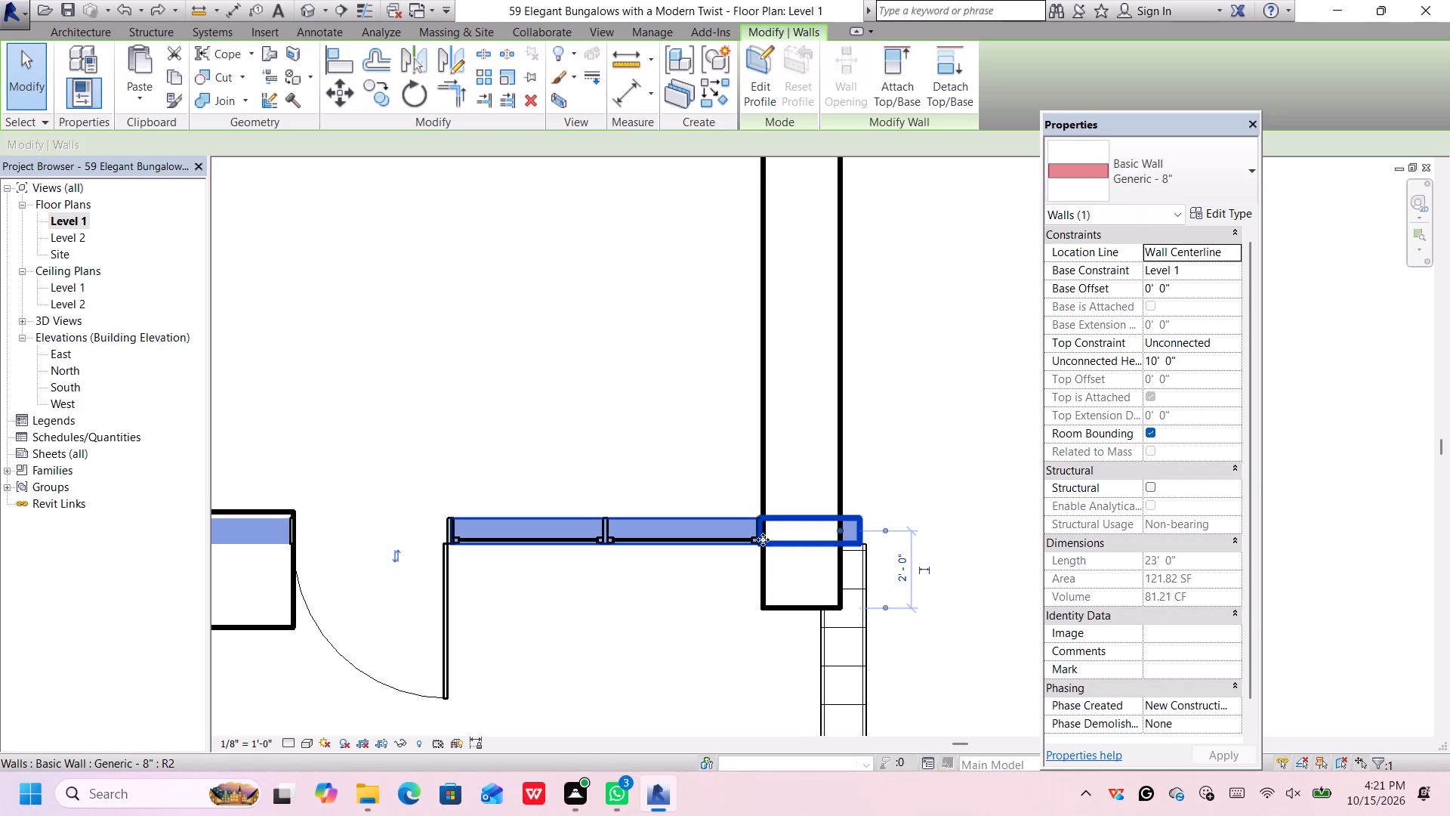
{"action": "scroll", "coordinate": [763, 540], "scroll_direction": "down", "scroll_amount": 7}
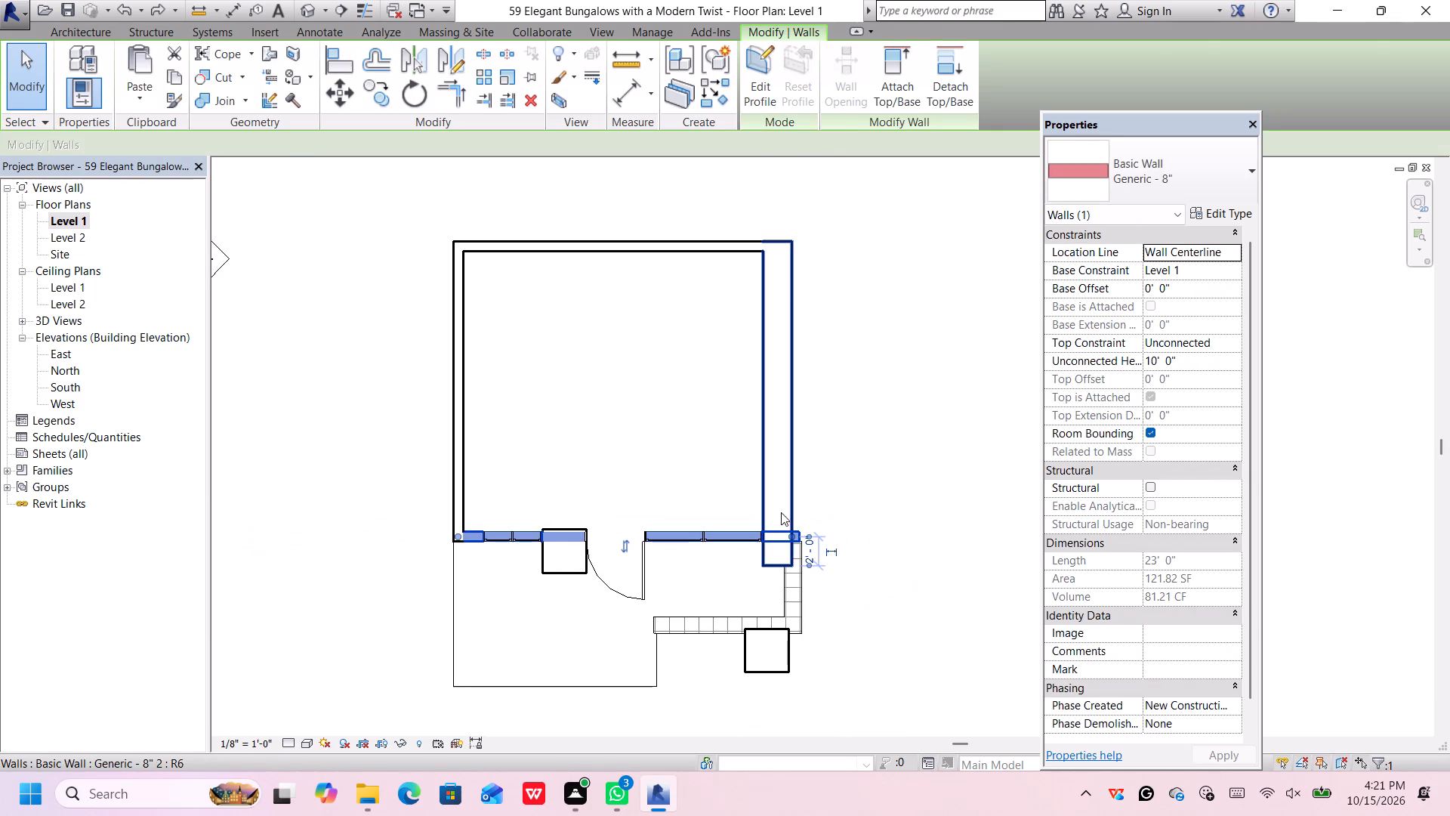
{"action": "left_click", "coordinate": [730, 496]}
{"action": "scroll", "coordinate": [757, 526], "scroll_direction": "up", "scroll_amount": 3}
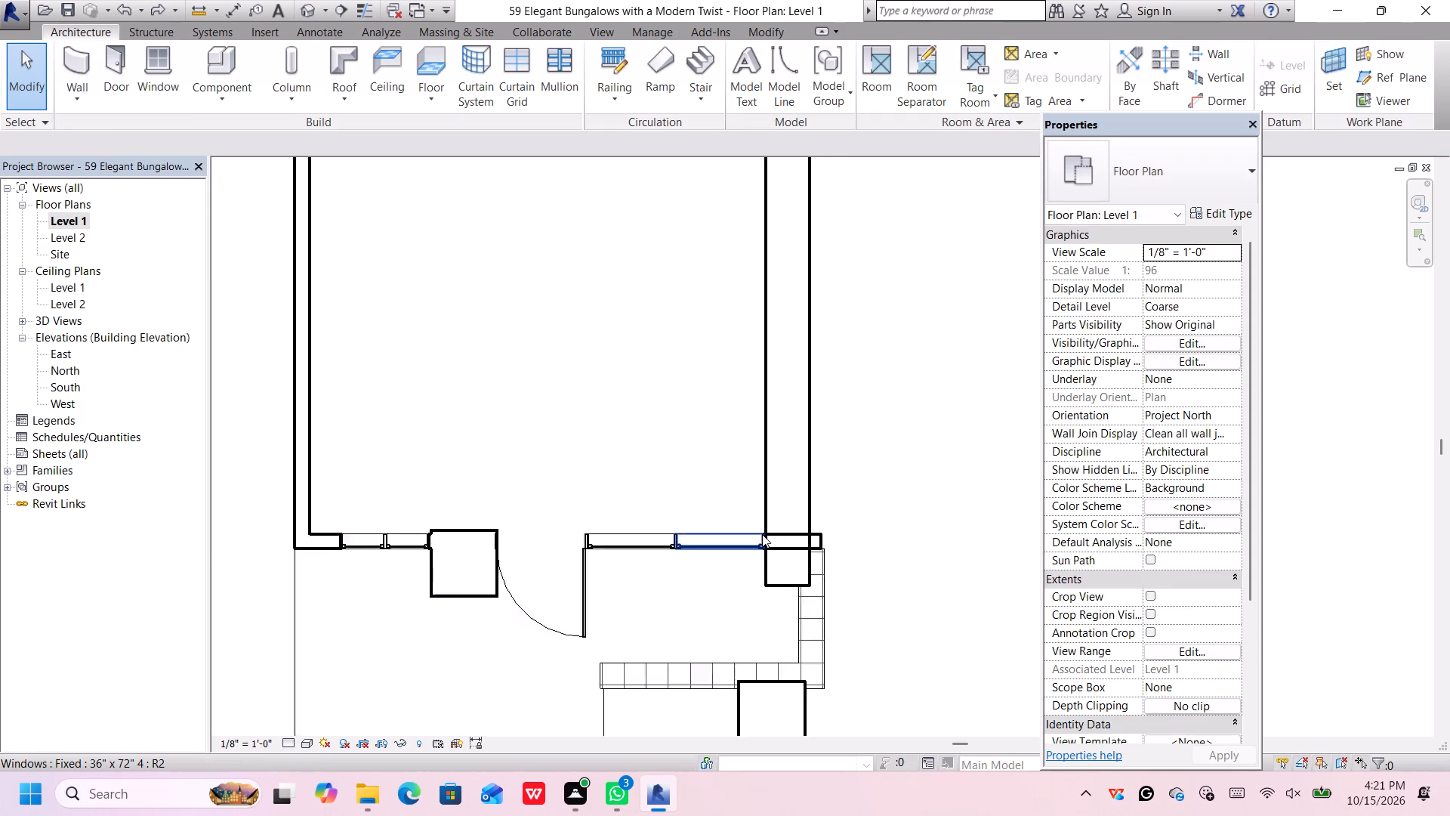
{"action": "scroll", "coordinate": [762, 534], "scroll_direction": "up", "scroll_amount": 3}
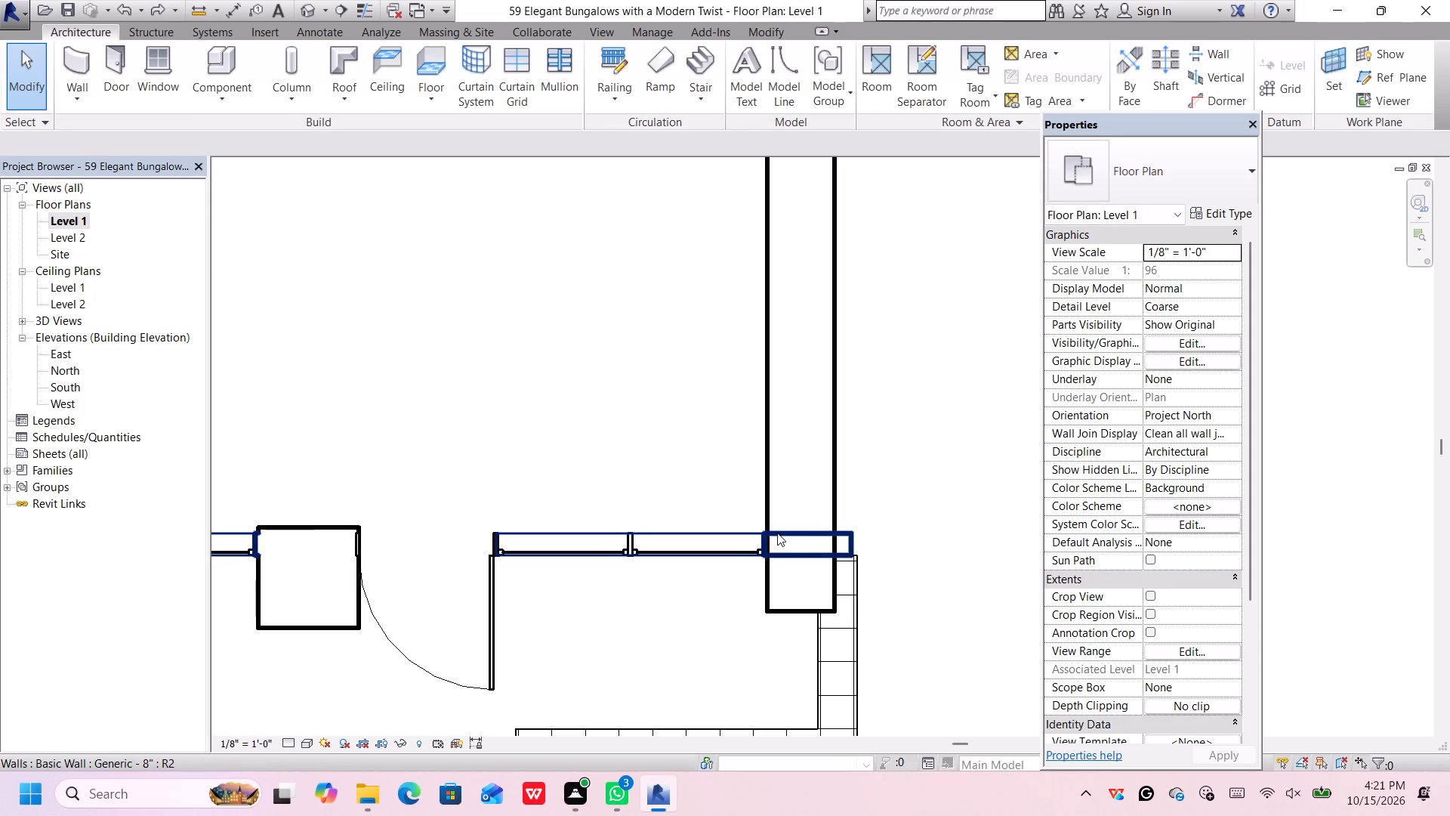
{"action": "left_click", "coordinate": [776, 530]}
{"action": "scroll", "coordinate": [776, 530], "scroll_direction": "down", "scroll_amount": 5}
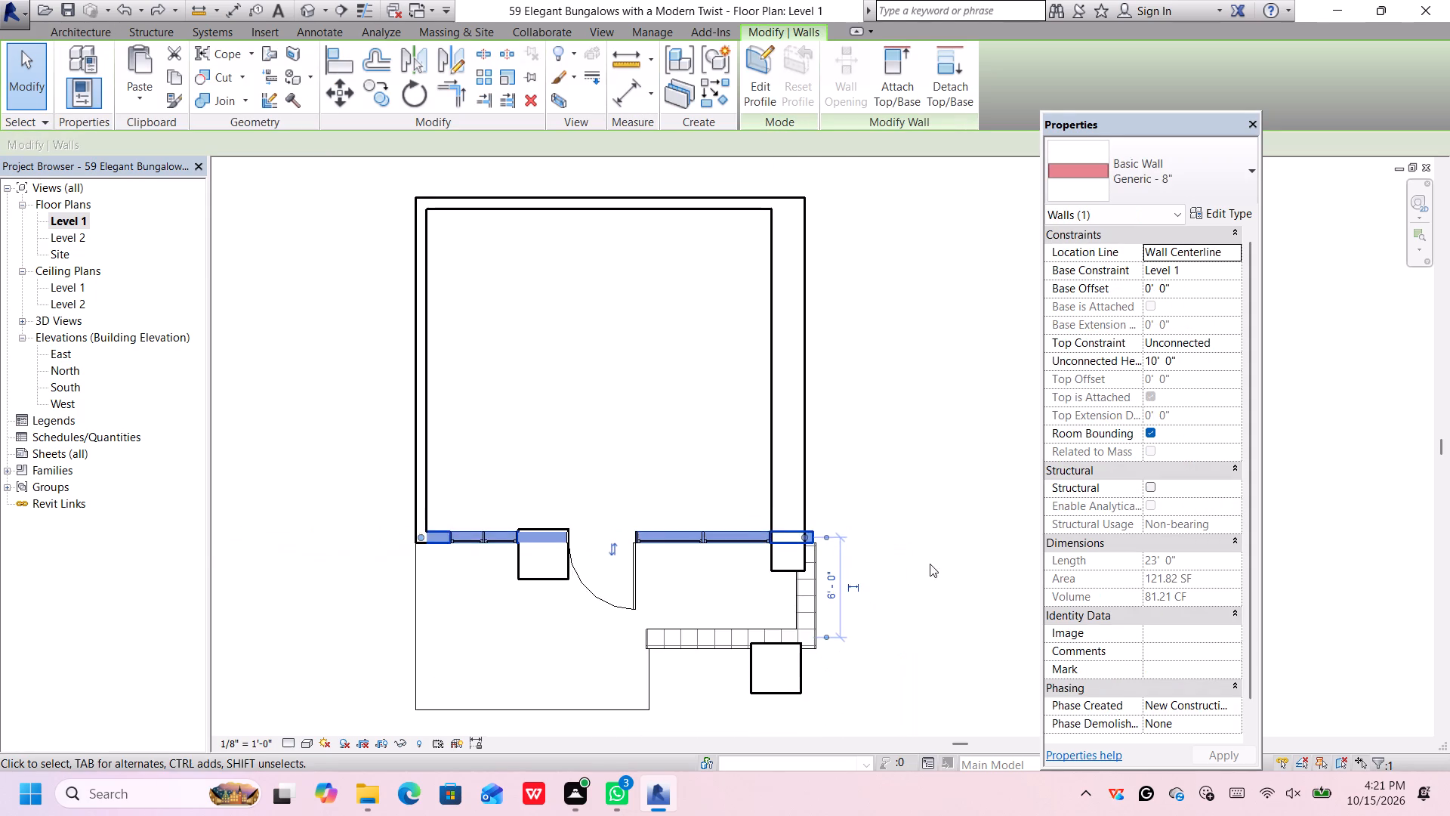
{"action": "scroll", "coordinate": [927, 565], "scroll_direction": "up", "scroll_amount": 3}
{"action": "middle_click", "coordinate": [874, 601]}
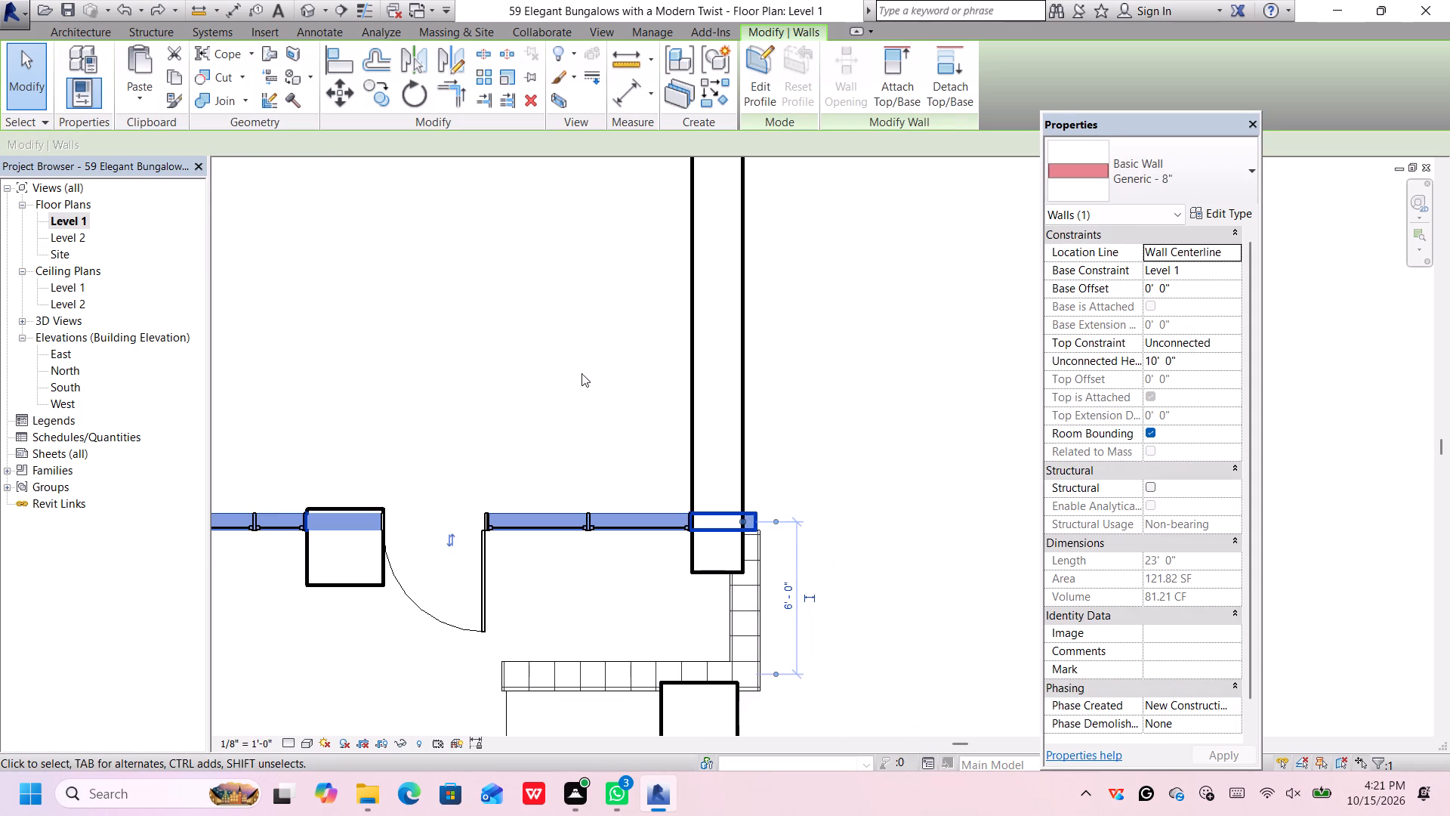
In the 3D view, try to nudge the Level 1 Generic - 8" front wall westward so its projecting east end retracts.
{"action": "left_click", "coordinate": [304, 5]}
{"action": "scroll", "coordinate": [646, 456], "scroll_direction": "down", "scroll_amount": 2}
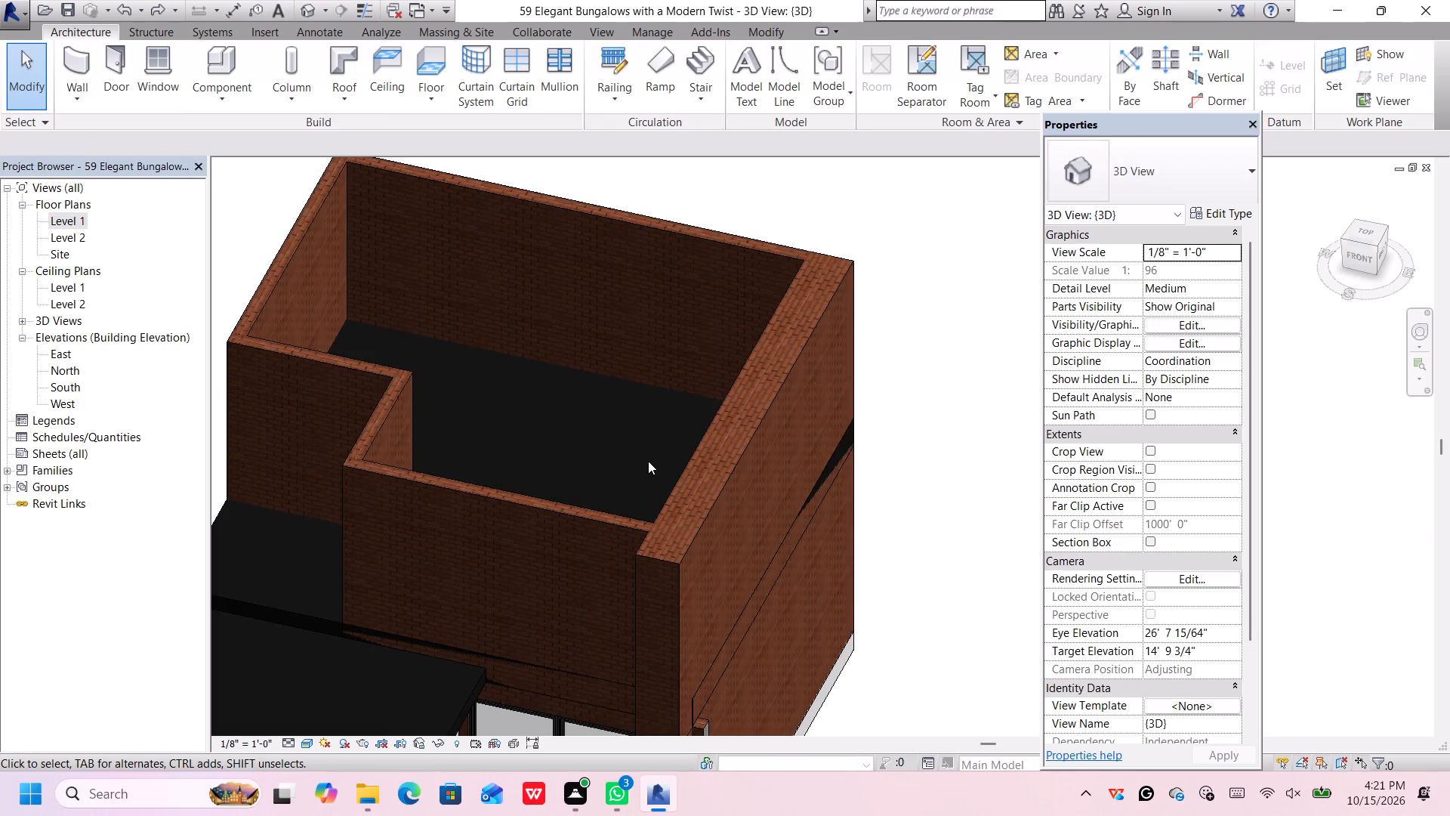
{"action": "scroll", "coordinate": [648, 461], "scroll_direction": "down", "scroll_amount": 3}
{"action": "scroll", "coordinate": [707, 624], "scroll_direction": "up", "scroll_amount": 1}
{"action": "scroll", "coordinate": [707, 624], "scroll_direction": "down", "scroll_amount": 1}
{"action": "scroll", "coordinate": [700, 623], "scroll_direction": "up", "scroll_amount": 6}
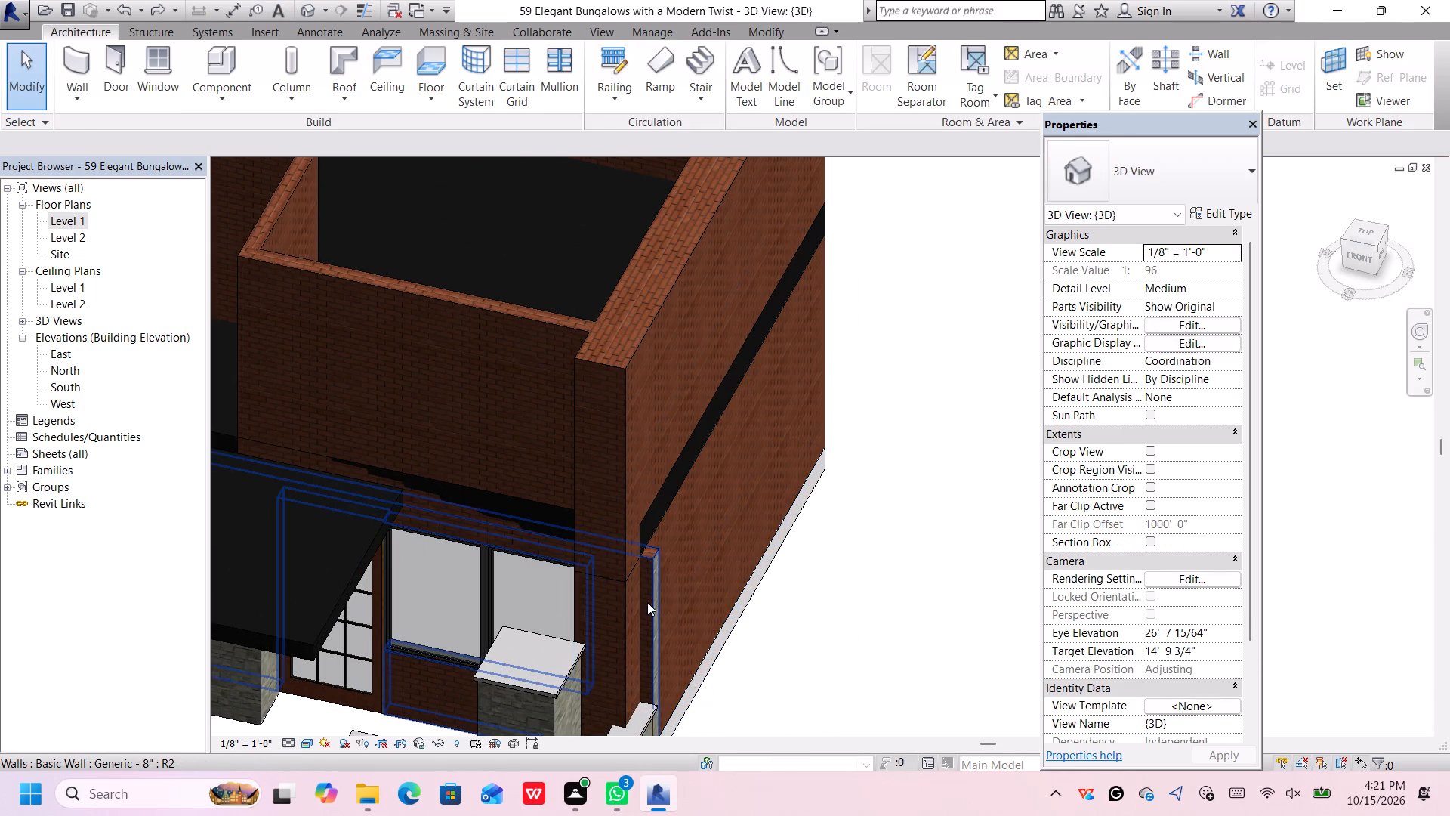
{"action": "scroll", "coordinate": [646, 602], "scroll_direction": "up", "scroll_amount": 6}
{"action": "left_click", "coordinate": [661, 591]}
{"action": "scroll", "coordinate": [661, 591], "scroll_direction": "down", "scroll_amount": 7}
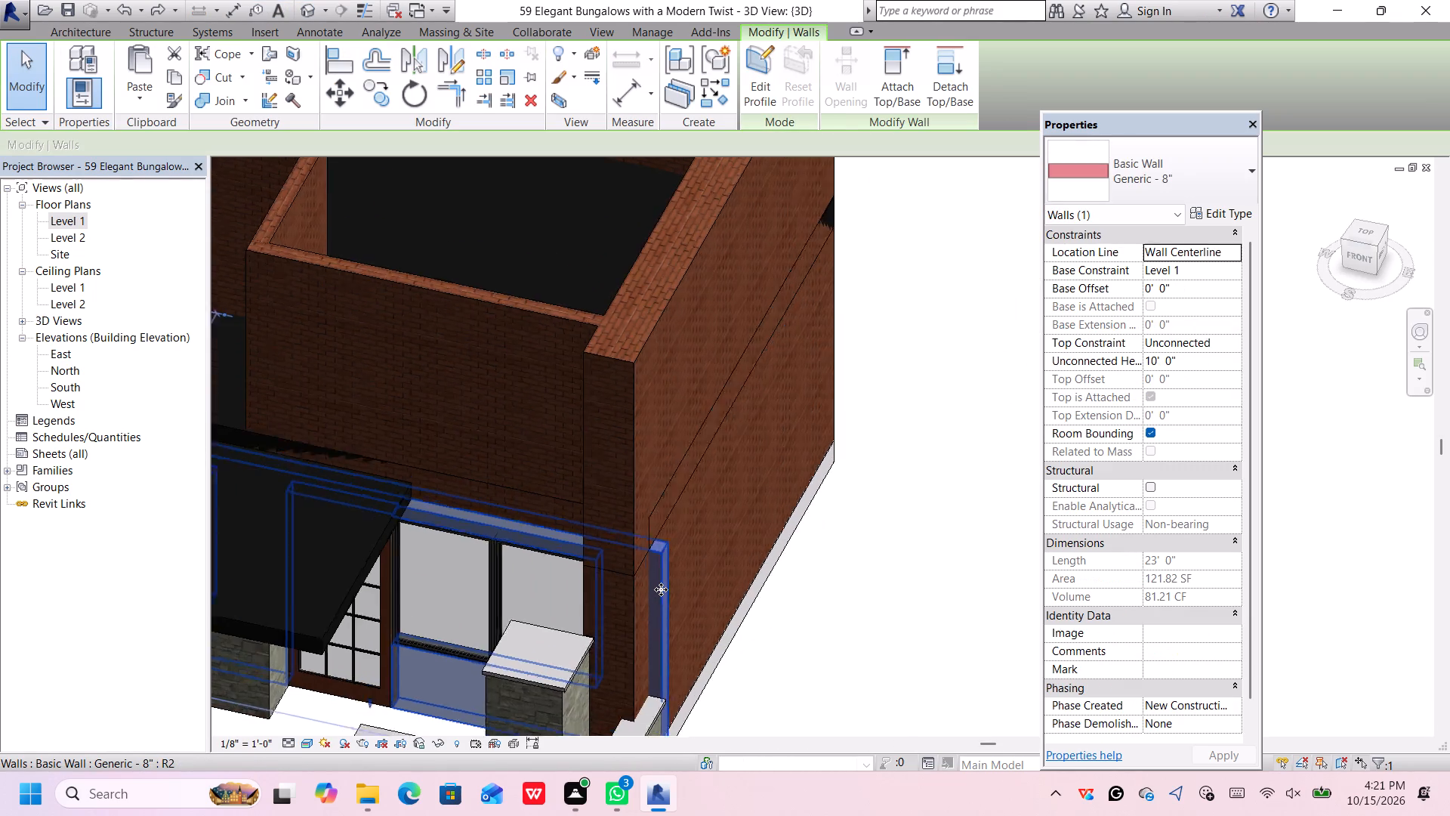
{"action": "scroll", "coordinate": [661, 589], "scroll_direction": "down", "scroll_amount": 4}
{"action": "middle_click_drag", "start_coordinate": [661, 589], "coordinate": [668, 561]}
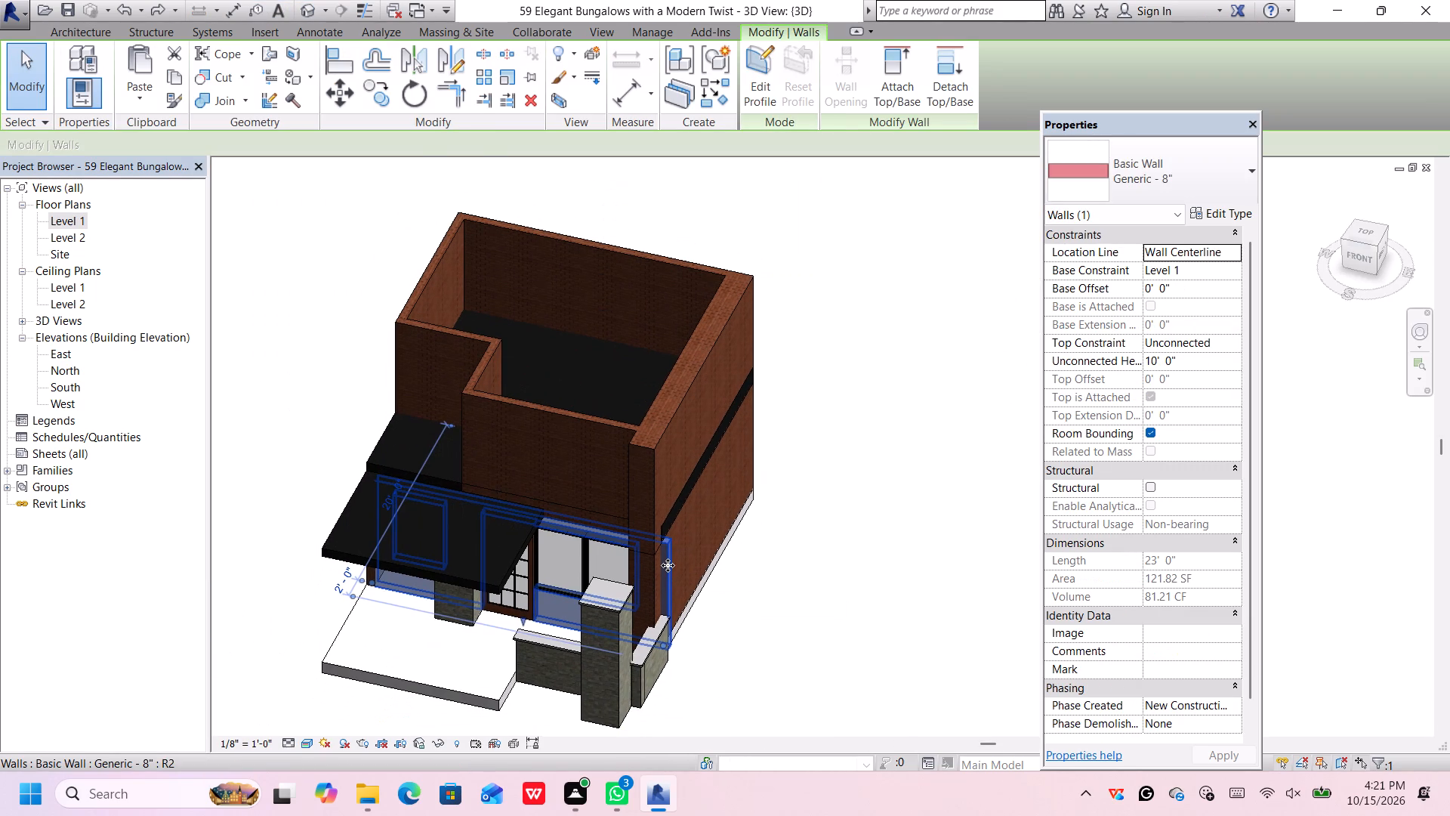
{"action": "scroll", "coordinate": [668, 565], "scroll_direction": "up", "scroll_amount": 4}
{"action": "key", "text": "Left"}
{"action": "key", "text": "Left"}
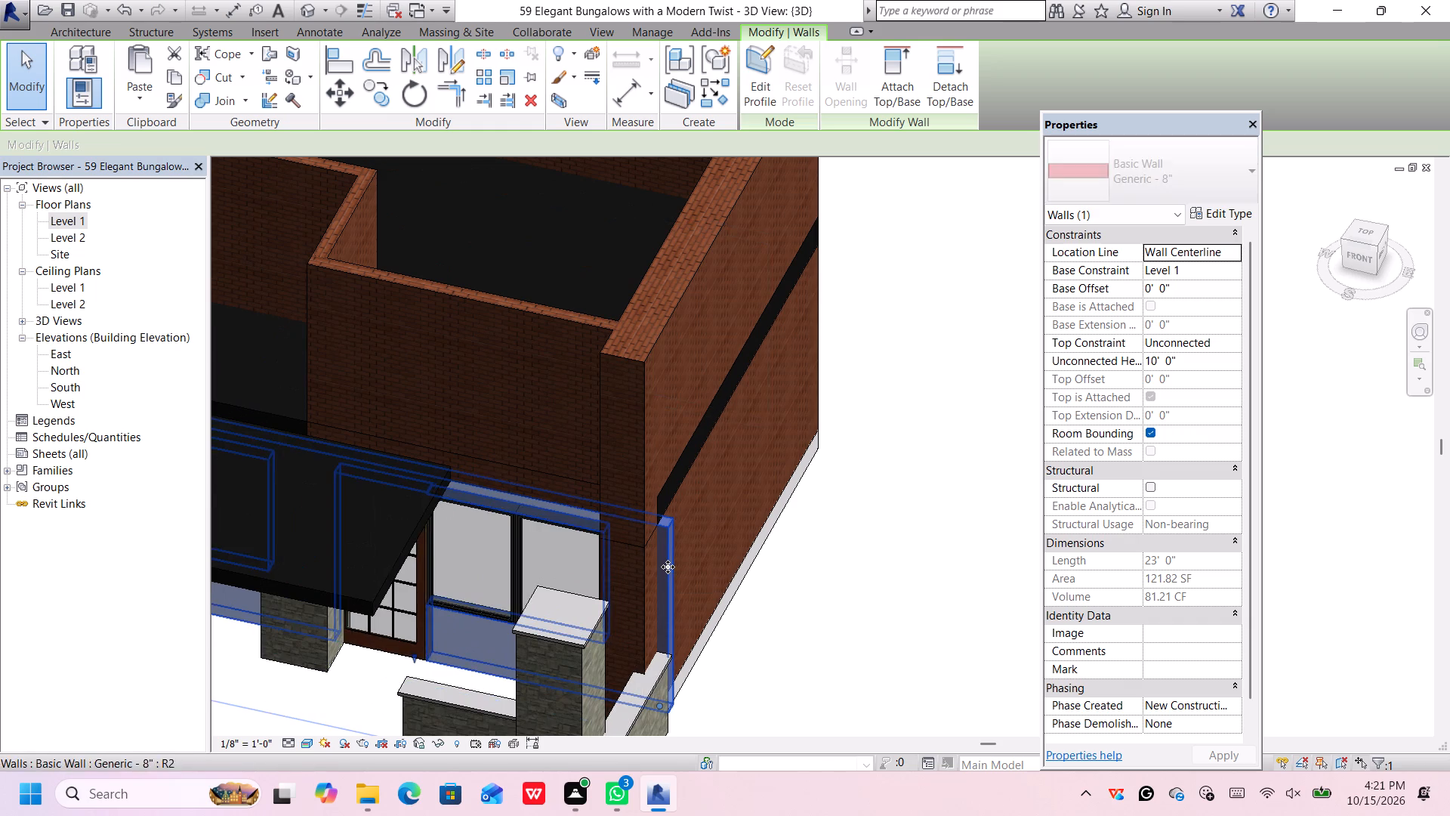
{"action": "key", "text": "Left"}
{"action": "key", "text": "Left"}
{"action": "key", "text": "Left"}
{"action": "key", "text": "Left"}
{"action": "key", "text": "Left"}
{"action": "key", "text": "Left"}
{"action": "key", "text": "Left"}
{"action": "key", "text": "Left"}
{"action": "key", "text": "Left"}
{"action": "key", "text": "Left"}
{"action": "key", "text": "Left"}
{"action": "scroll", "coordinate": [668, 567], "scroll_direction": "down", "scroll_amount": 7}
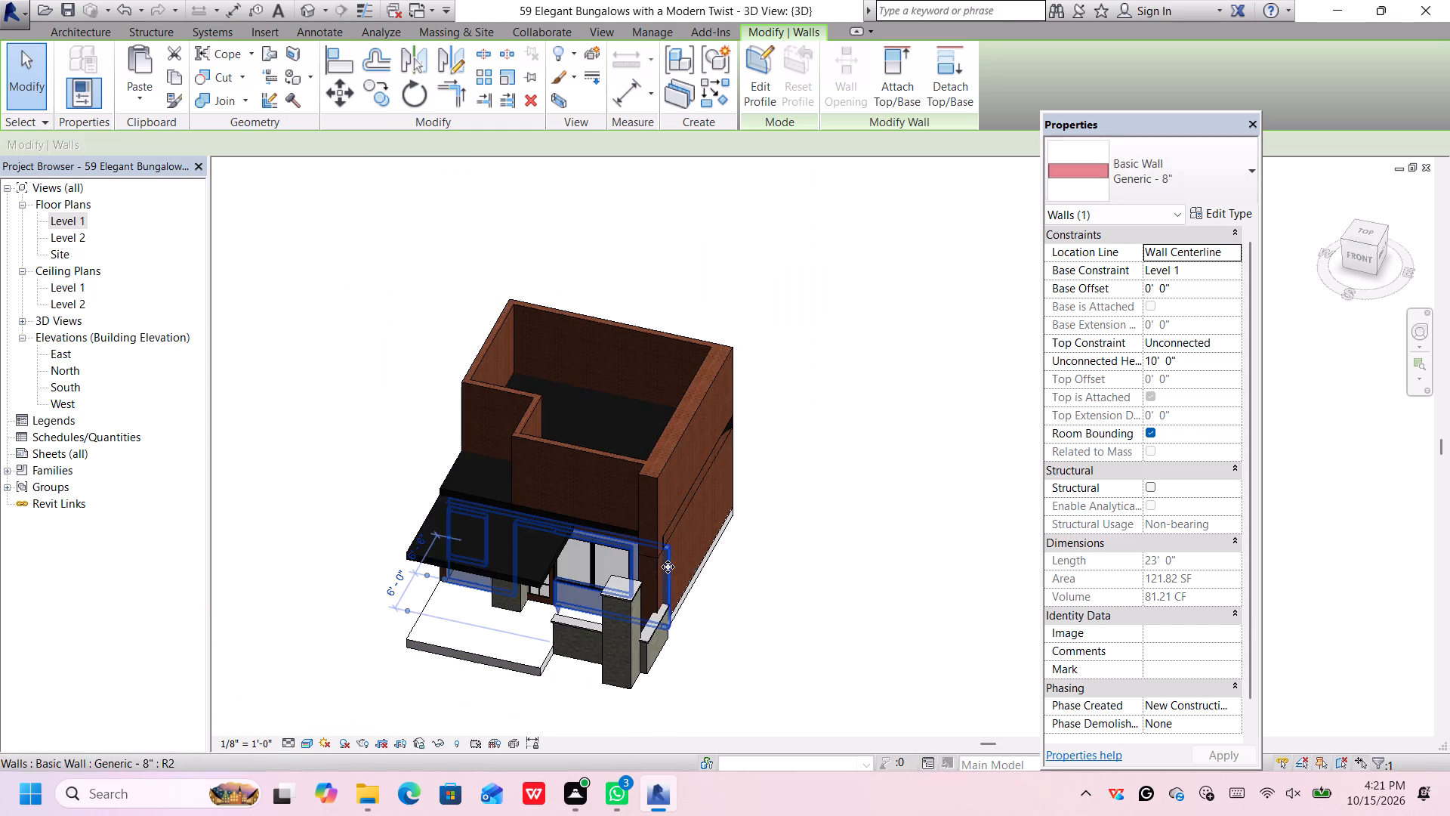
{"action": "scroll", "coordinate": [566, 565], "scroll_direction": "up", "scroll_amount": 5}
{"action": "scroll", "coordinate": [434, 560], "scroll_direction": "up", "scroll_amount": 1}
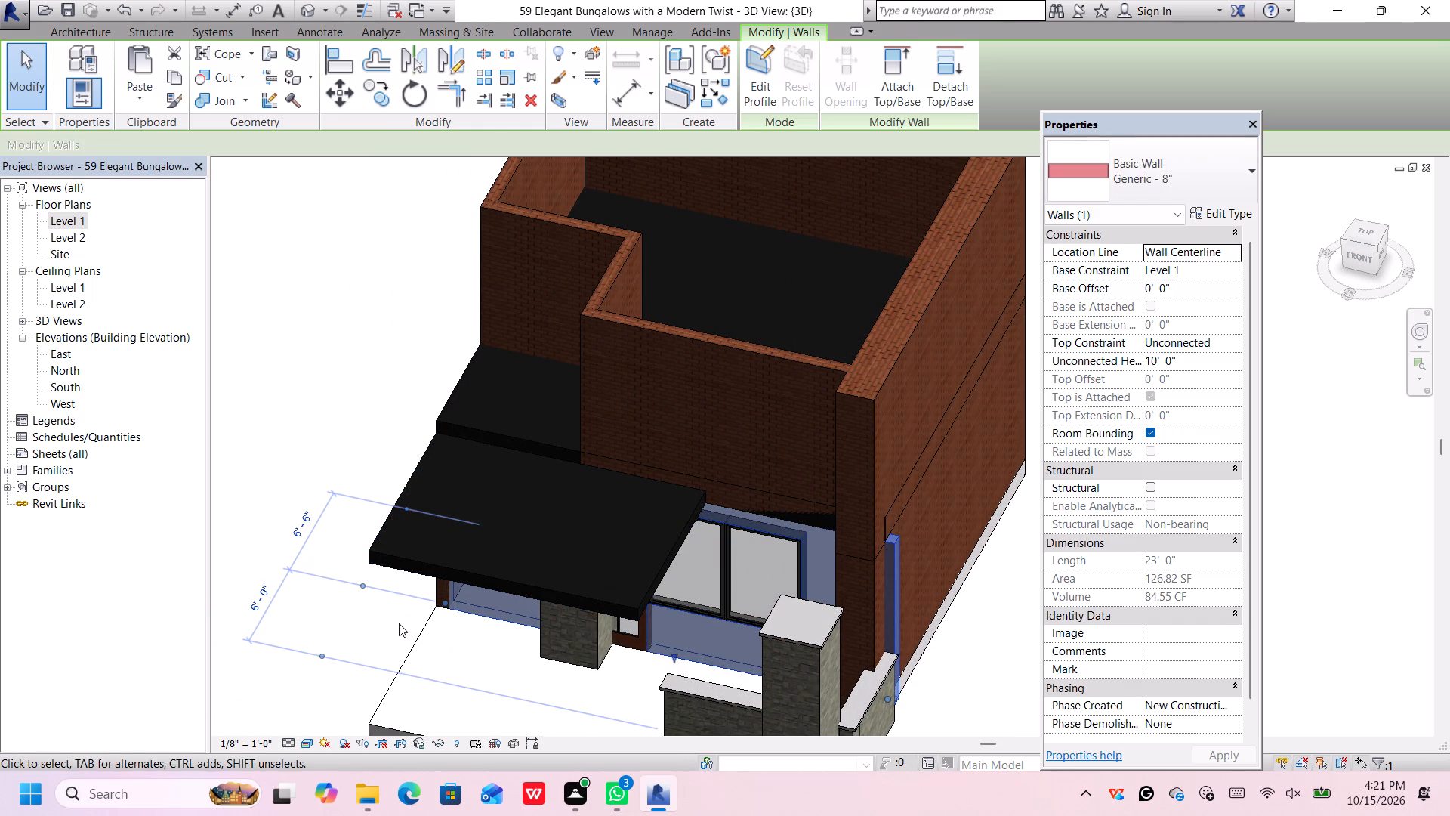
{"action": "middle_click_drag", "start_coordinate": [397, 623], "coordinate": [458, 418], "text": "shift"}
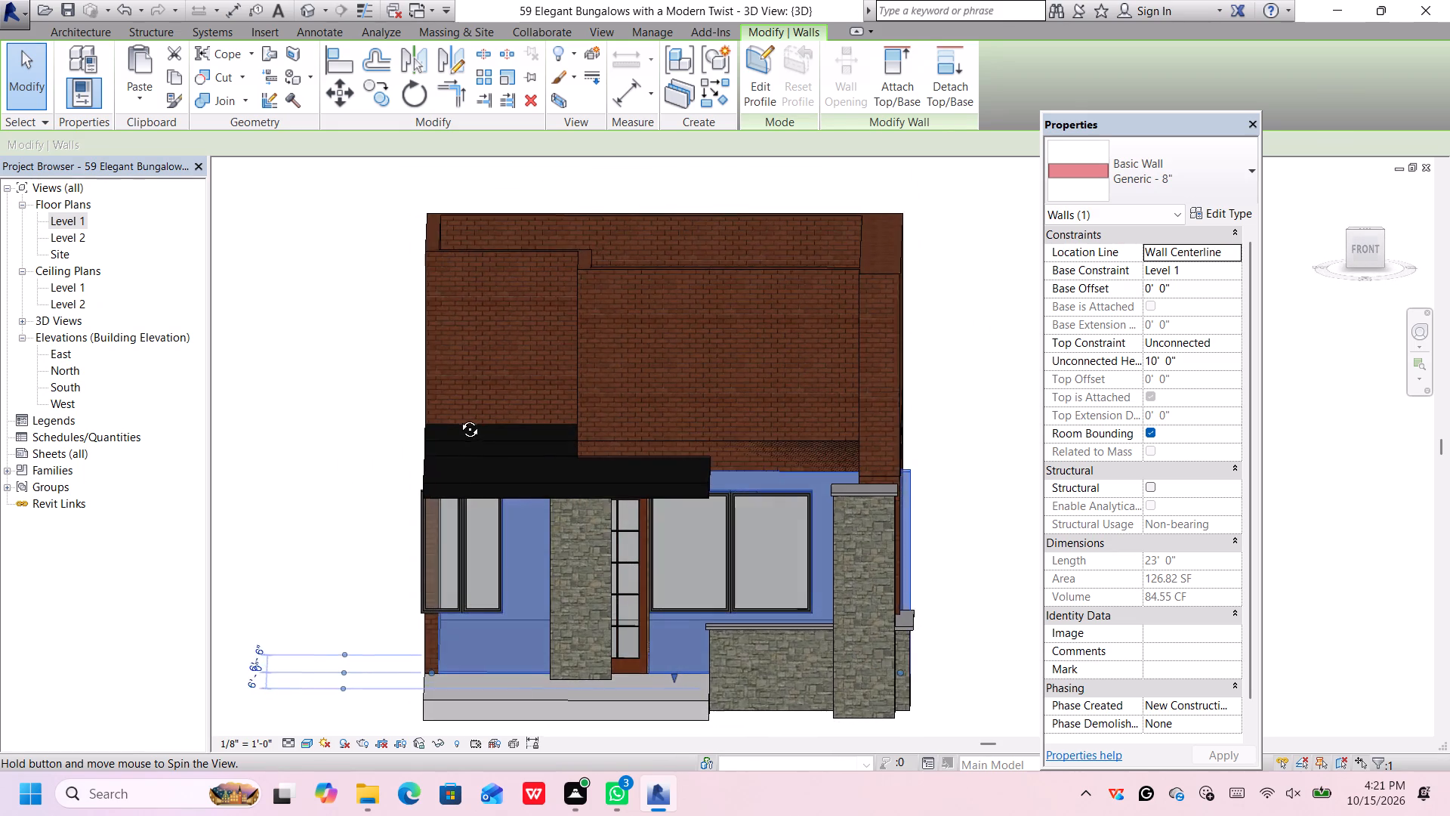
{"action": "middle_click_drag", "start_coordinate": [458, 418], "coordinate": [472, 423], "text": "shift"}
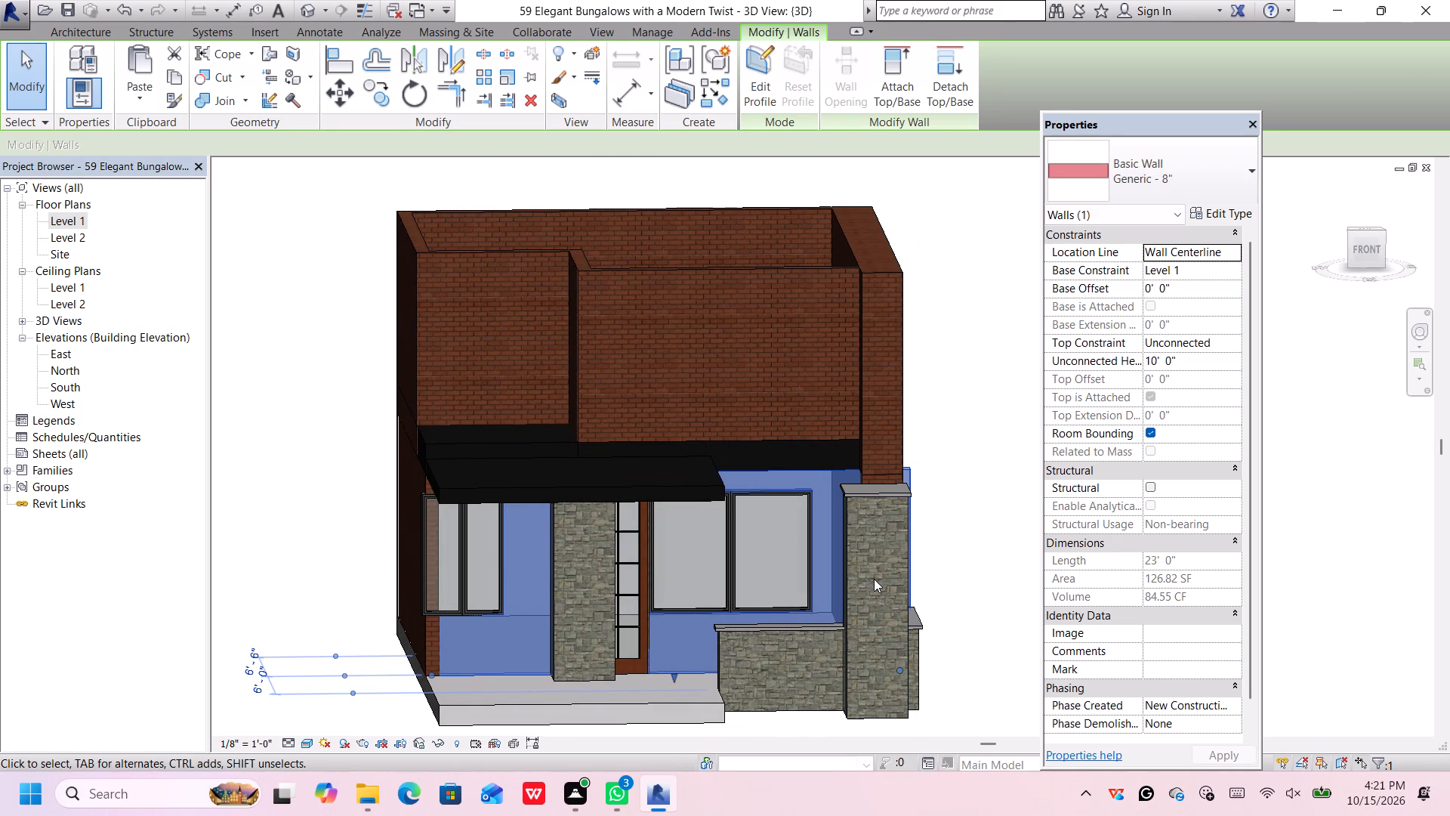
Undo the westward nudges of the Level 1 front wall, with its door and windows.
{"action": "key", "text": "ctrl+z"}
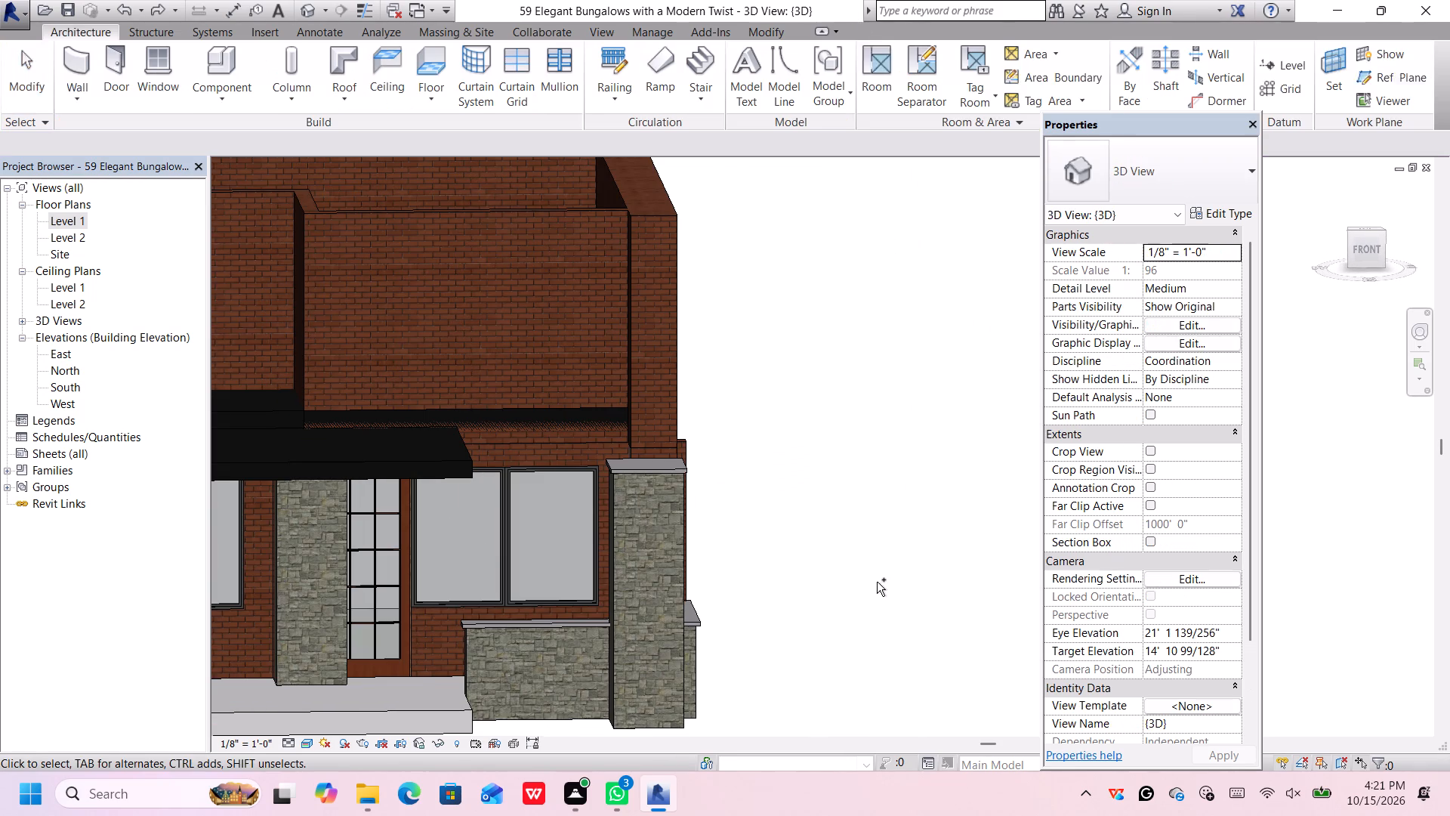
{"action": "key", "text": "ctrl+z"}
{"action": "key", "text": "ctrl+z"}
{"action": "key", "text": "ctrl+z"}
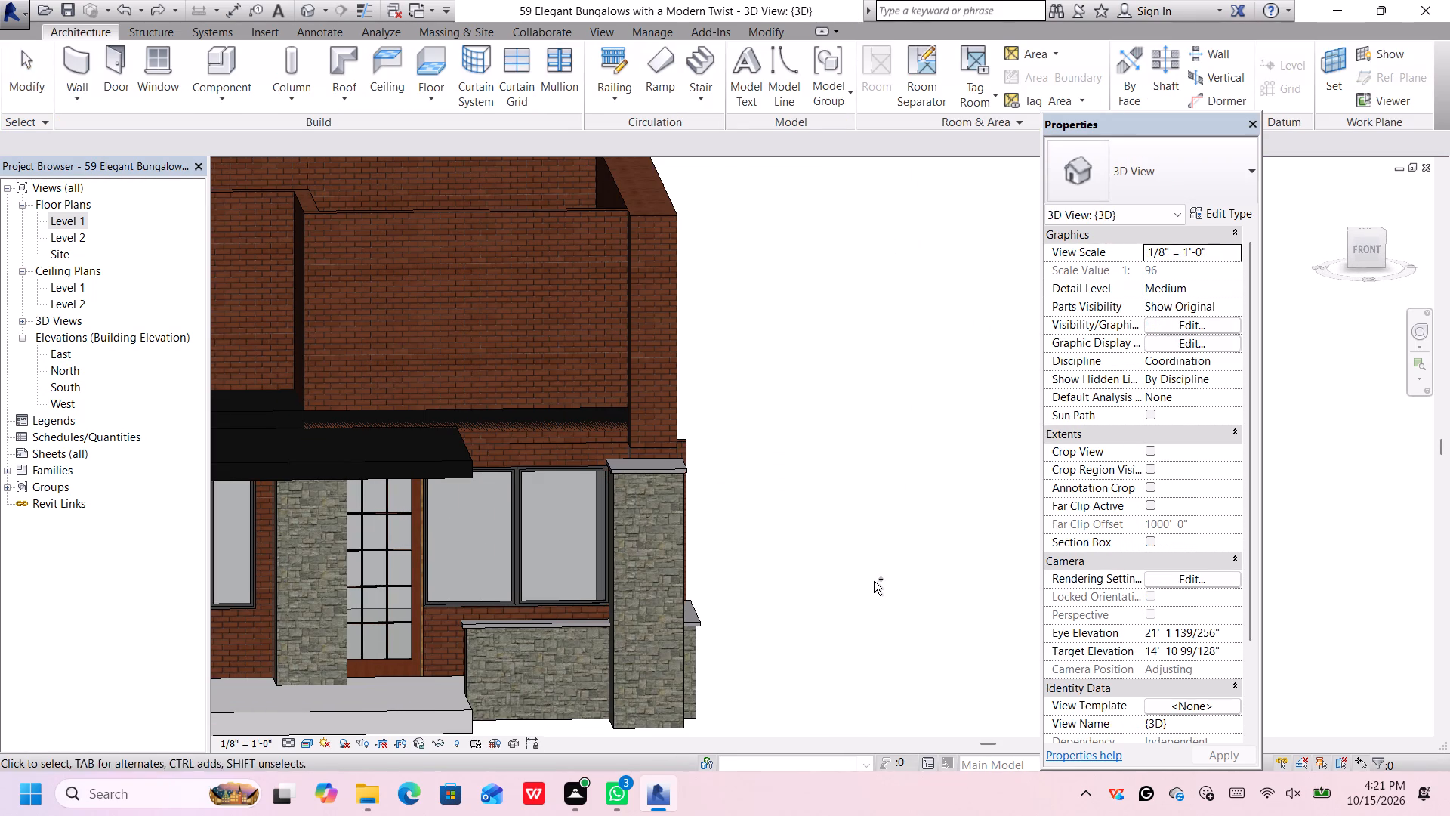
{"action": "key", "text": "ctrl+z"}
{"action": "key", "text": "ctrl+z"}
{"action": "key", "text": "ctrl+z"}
Check the front east corner in 3D and undo the forward extension of the thick east wall on Level 1.
{"action": "scroll", "coordinate": [878, 582], "scroll_direction": "down", "scroll_amount": 4, "text": "ctrl"}
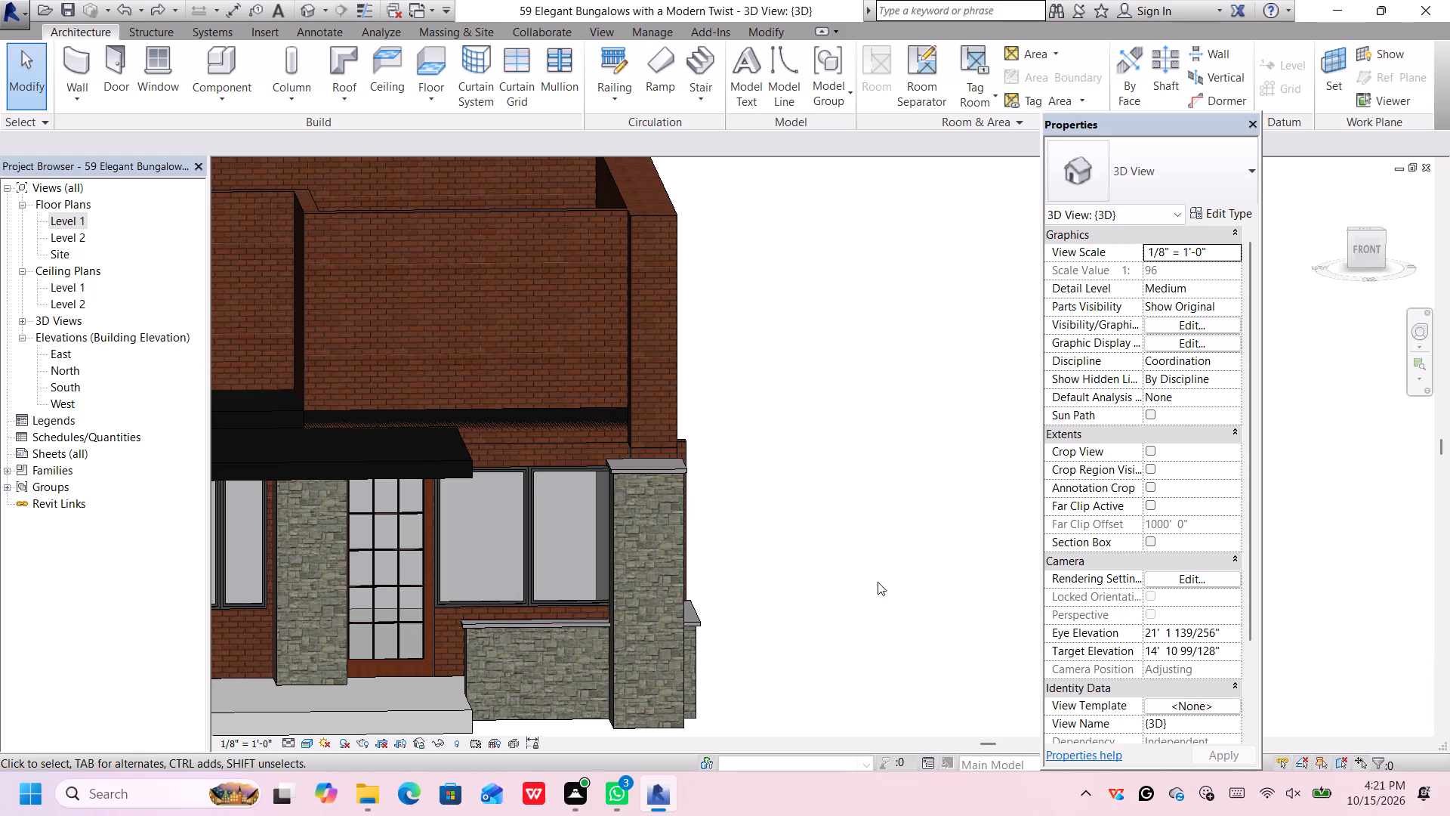
{"action": "scroll", "coordinate": [878, 582], "scroll_direction": "down", "scroll_amount": 3, "text": "ctrl"}
{"action": "scroll", "coordinate": [738, 547], "scroll_direction": "up", "scroll_amount": 4}
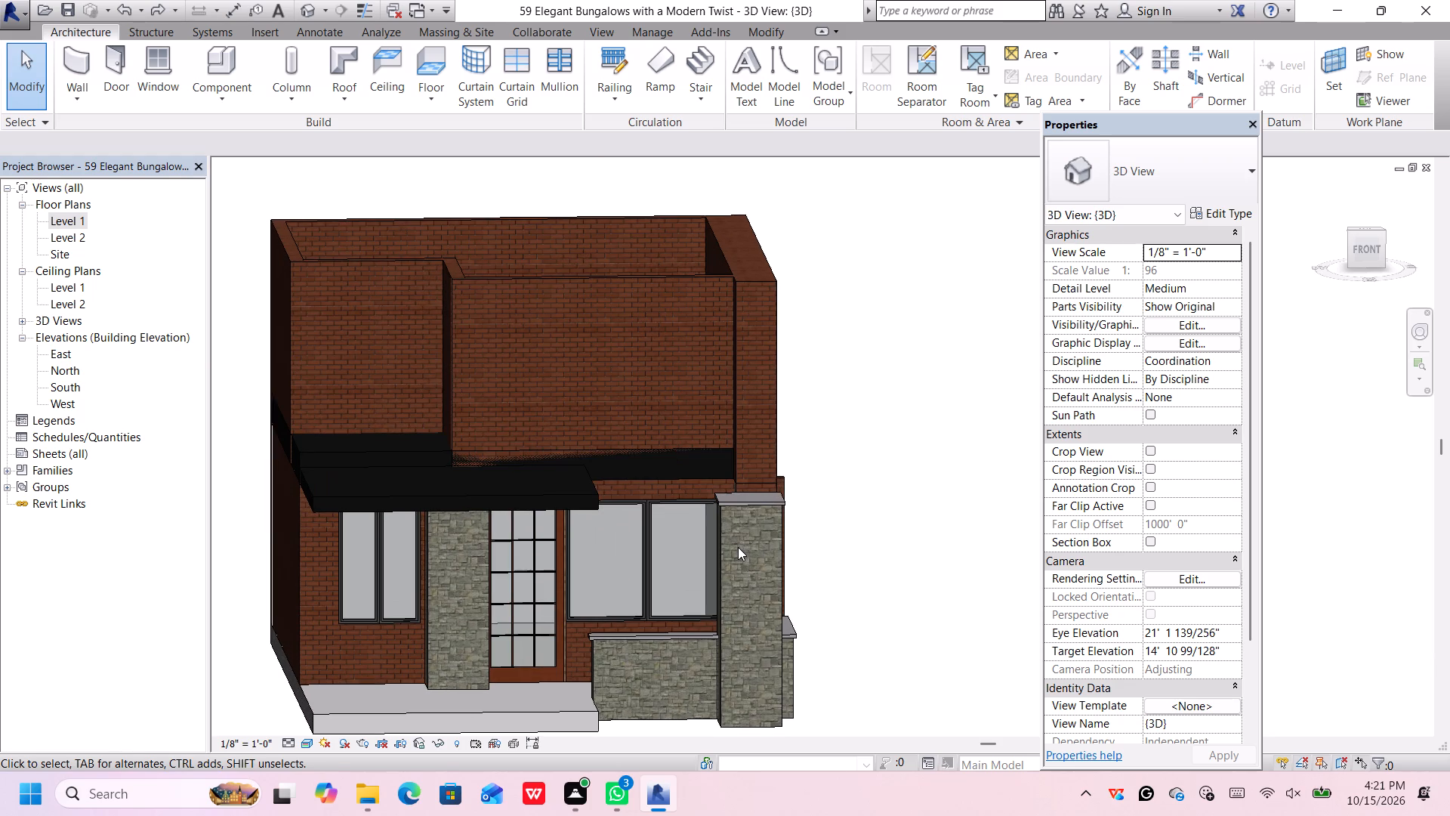
{"action": "scroll", "coordinate": [746, 535], "scroll_direction": "down", "scroll_amount": 3}
{"action": "middle_click_drag", "start_coordinate": [809, 507], "coordinate": [794, 506]}
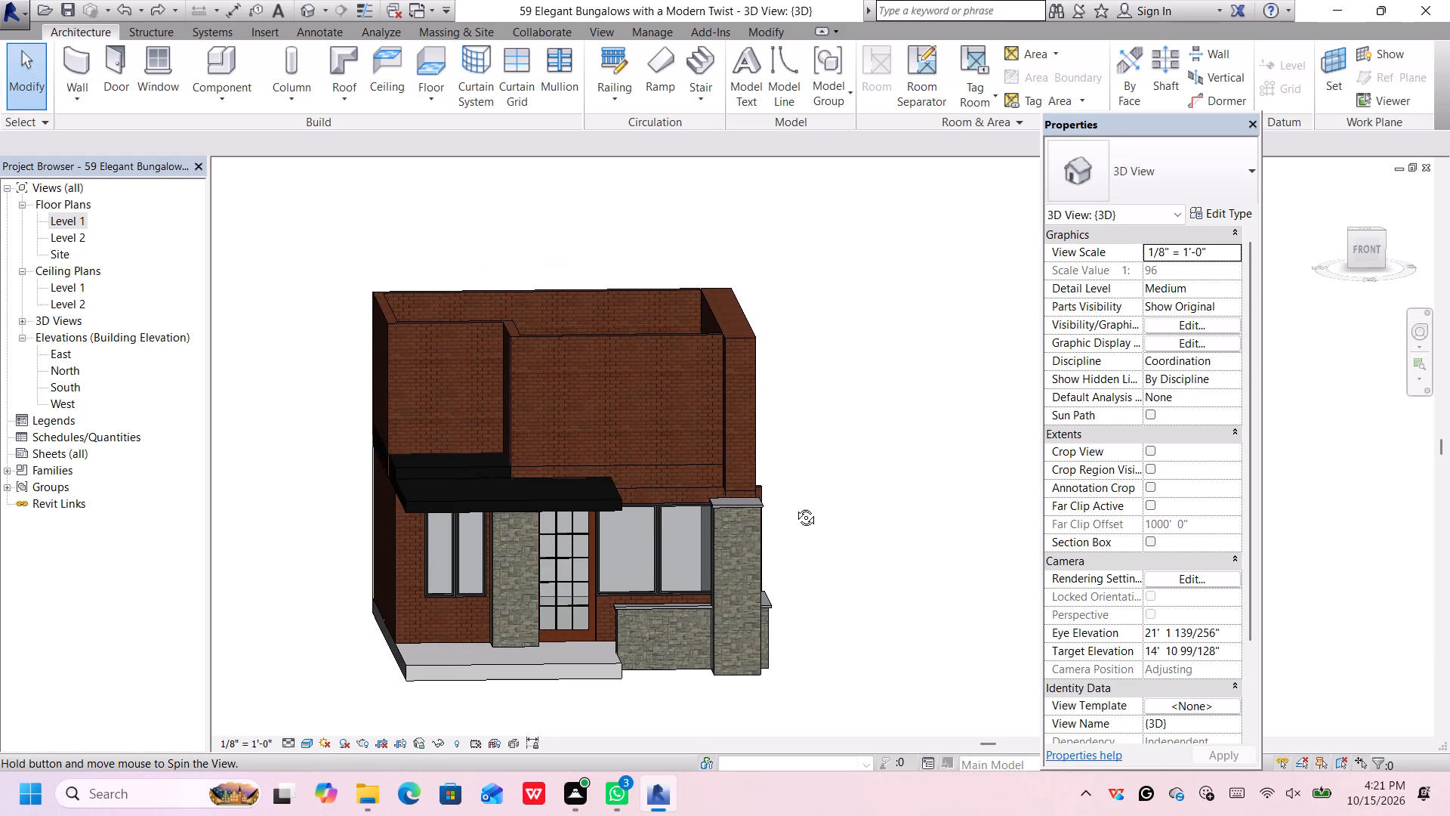
{"action": "middle_click_drag", "start_coordinate": [794, 506], "coordinate": [684, 648]}
{"action": "scroll", "coordinate": [703, 578], "scroll_direction": "up", "scroll_amount": 4}
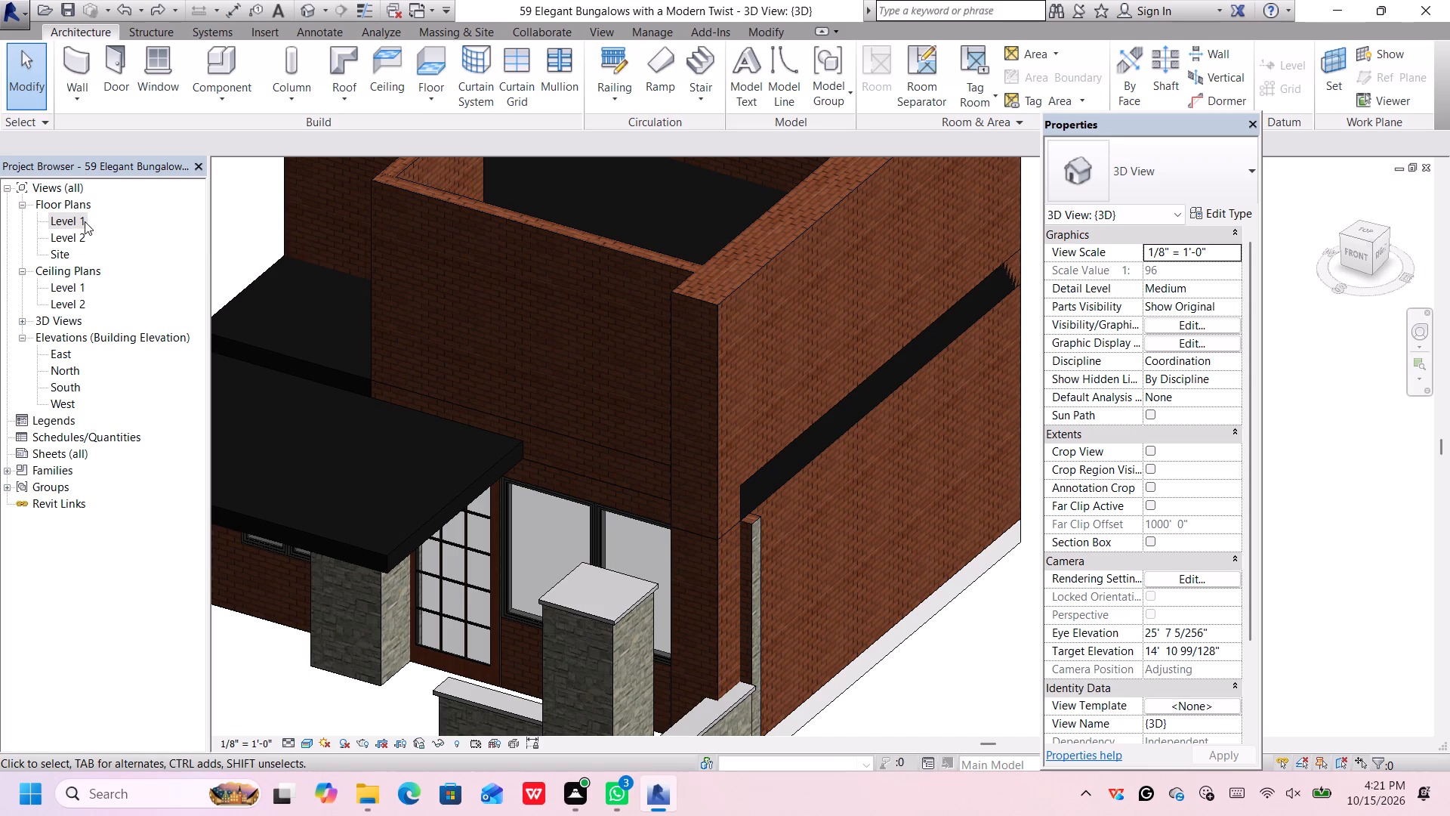
{"action": "key", "text": "ctrl+z"}
{"action": "key", "text": "ctrl+z"}
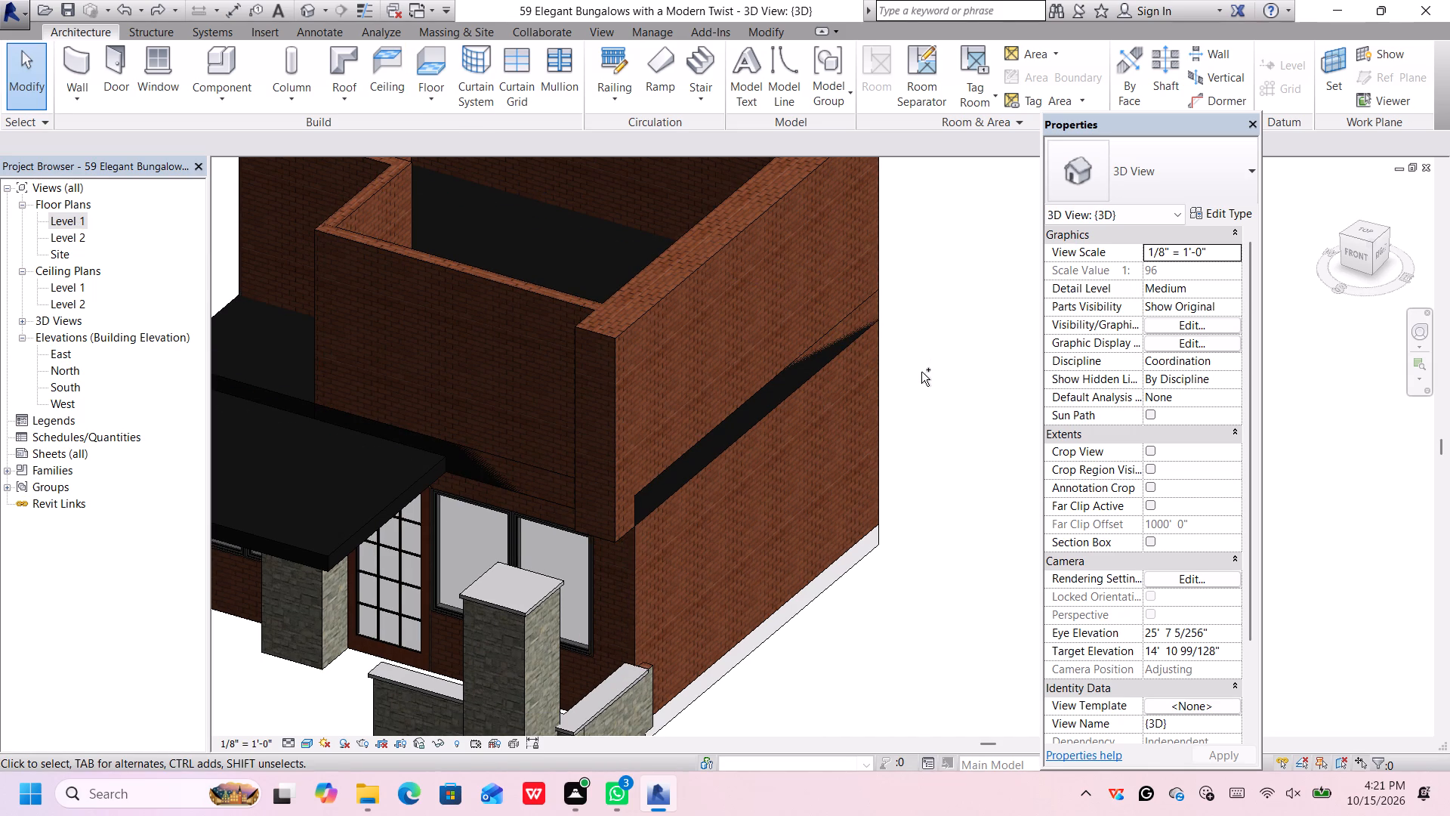
Examine the front, porch and east side of the house in 3D, including the stone columns and front east corner.
{"action": "scroll", "coordinate": [922, 372], "scroll_direction": "down", "scroll_amount": 6}
{"action": "scroll", "coordinate": [721, 419], "scroll_direction": "up", "scroll_amount": 3}
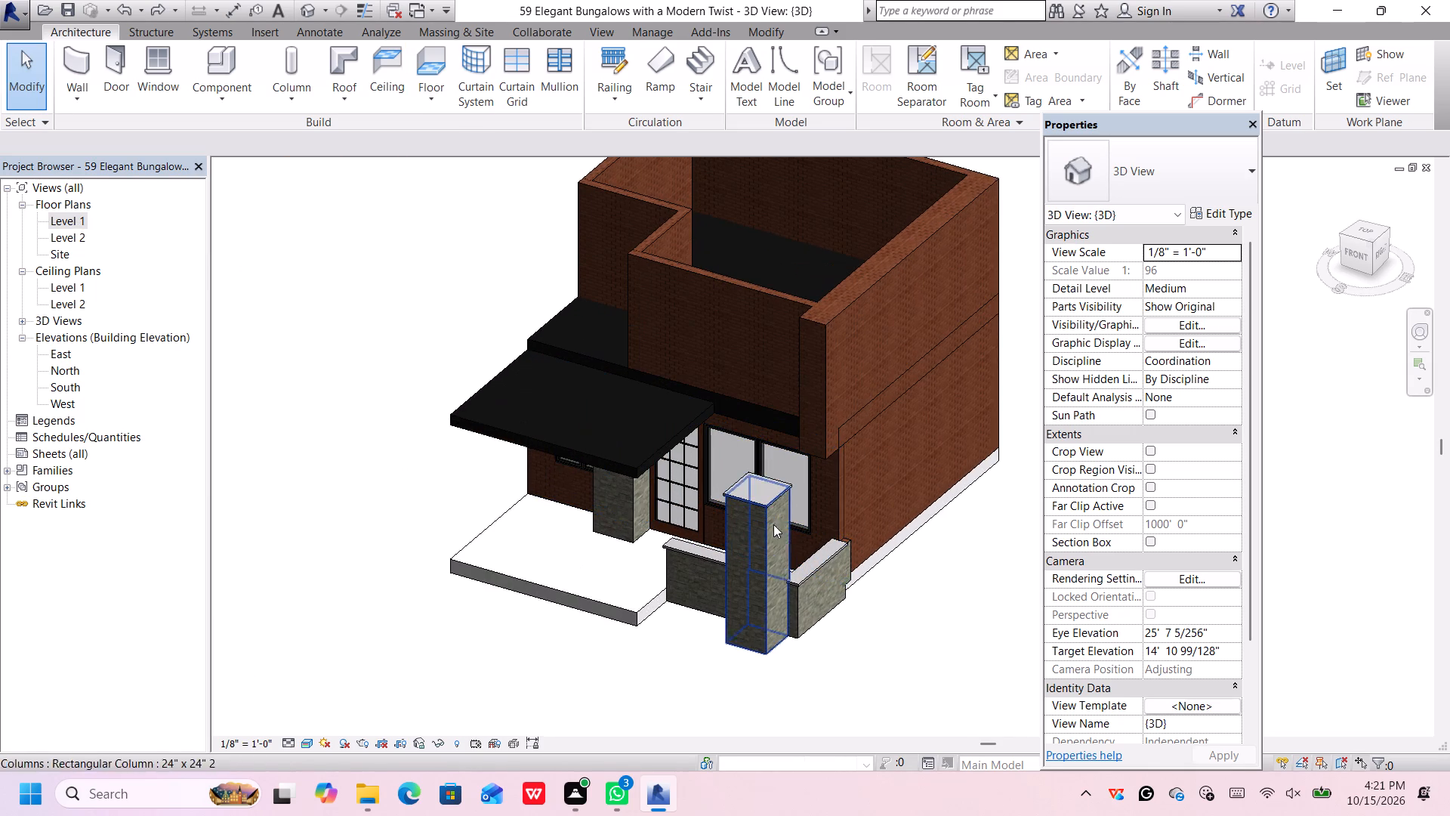
{"action": "middle_click_drag", "start_coordinate": [875, 601], "coordinate": [885, 508]}
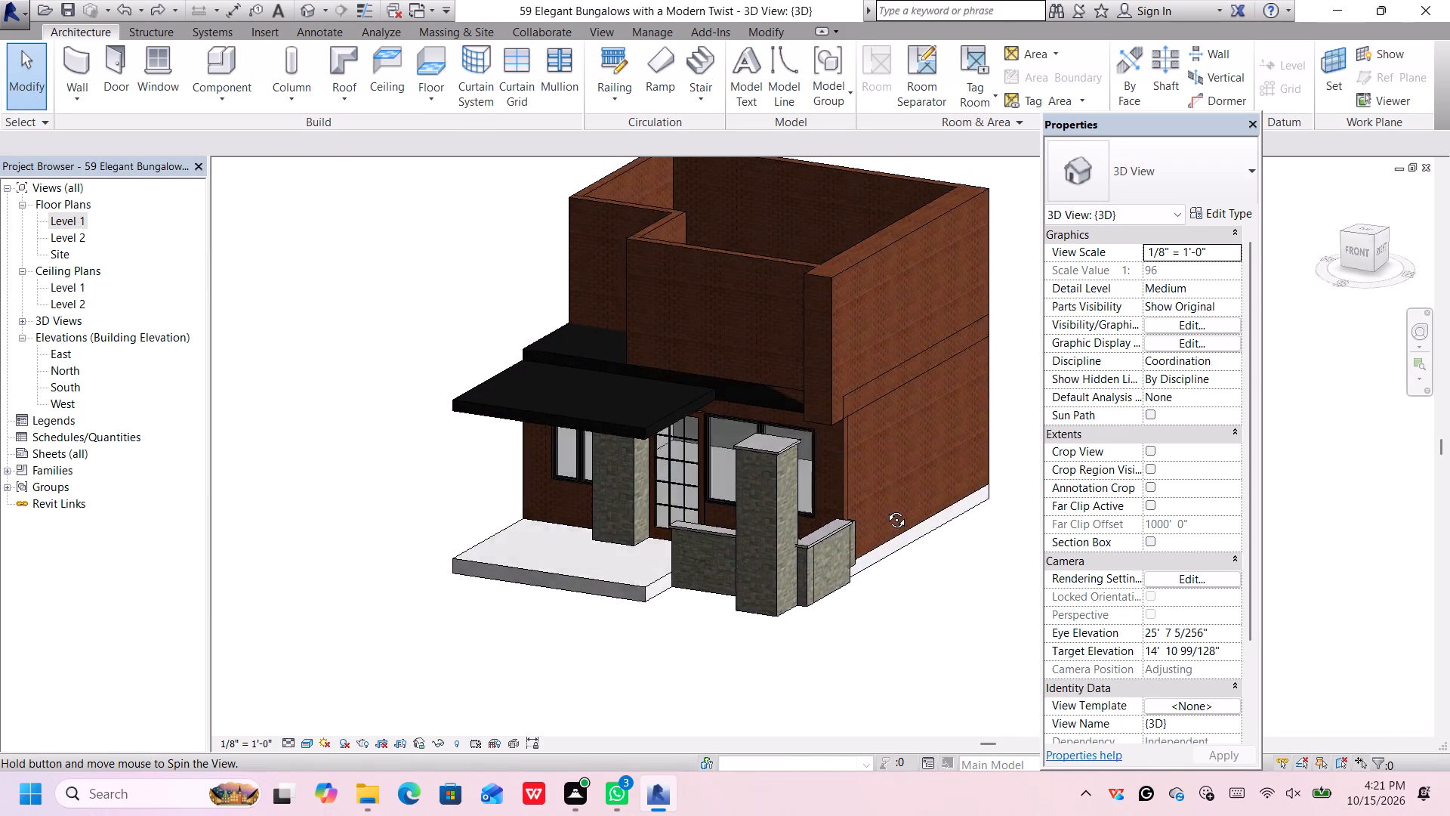
{"action": "middle_click_drag", "start_coordinate": [885, 508], "coordinate": [764, 422]}
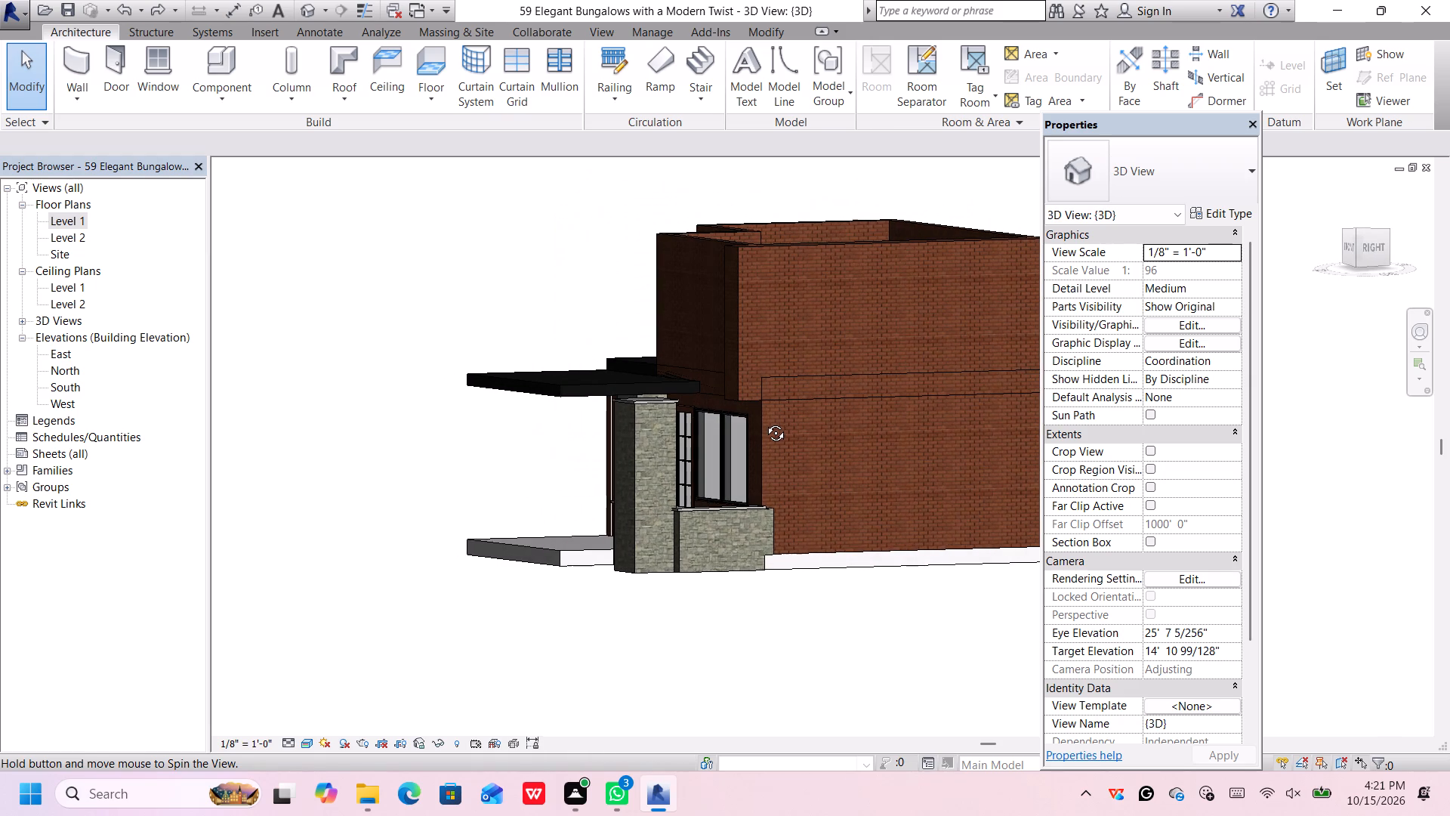
{"action": "middle_click_drag", "start_coordinate": [764, 422], "coordinate": [764, 420]}
{"action": "scroll", "coordinate": [764, 421], "scroll_direction": "down", "scroll_amount": 4}
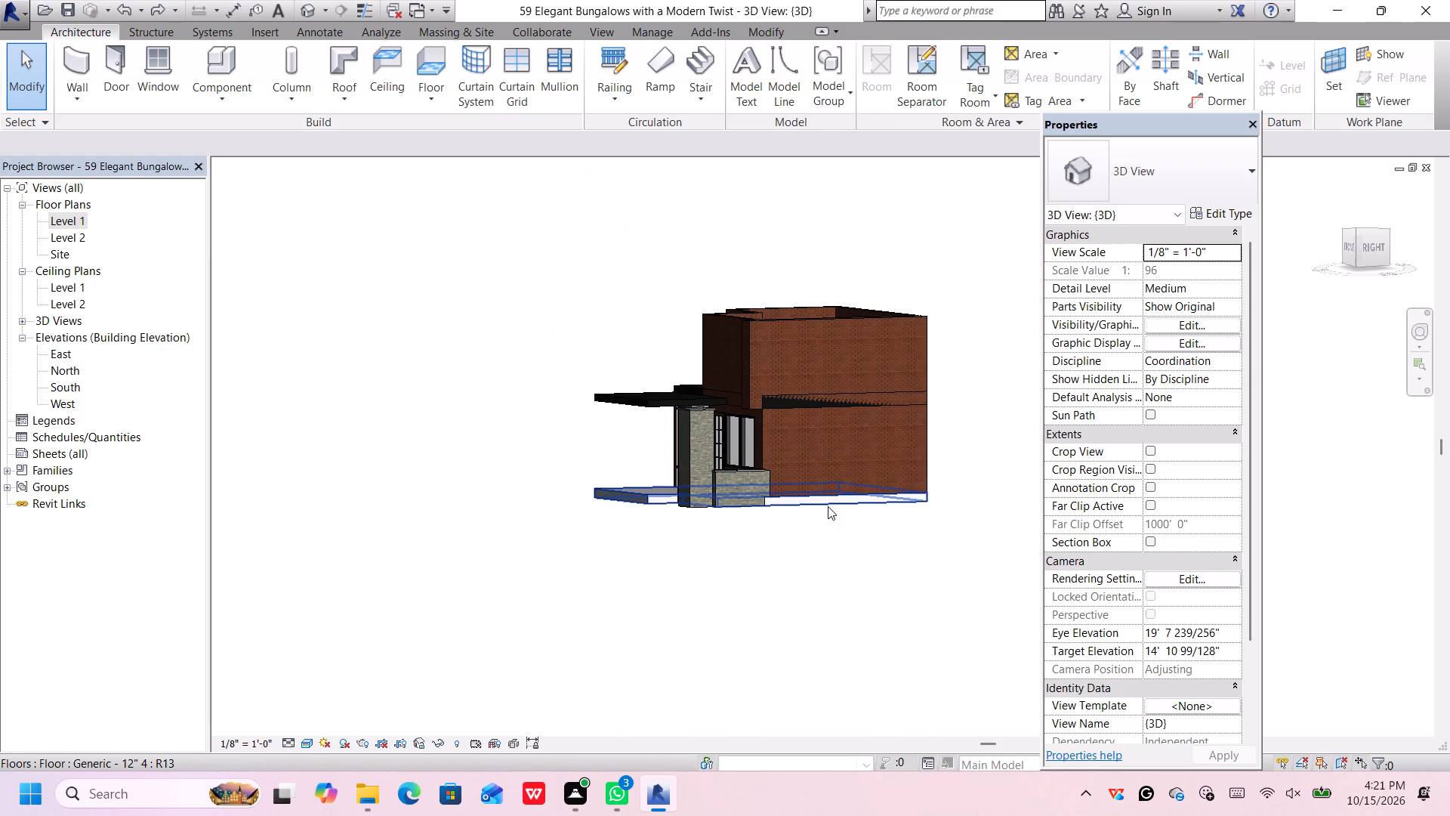
{"action": "scroll", "coordinate": [820, 518], "scroll_direction": "down", "scroll_amount": 1}
{"action": "middle_click_drag", "start_coordinate": [759, 549], "coordinate": [999, 565]}
{"action": "scroll", "coordinate": [793, 391], "scroll_direction": "up", "scroll_amount": 6}
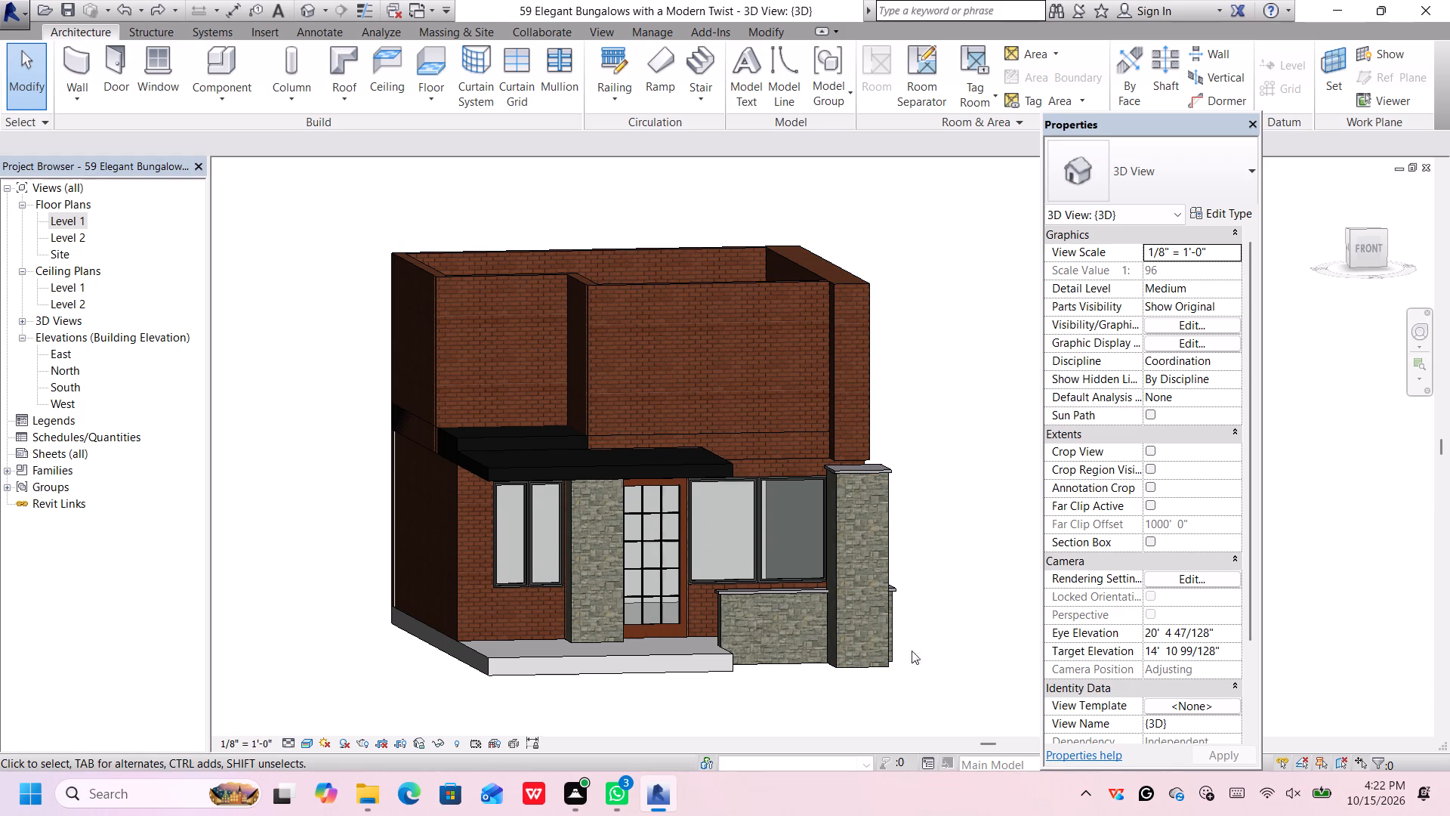
Review the type properties of the stone-clad rectangular column at the front east corner.
{"action": "left_click", "coordinate": [881, 607]}
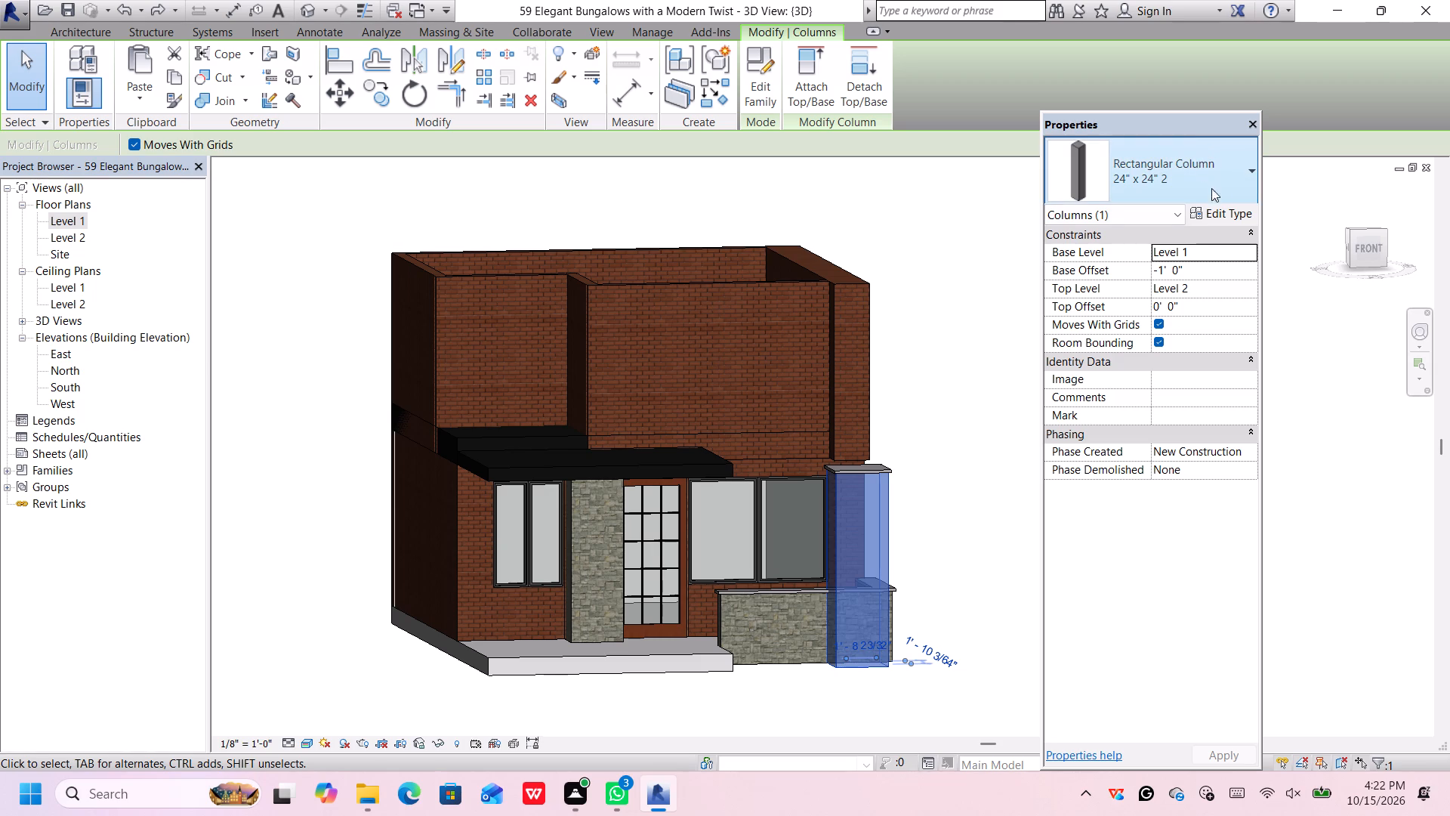
{"action": "left_click", "coordinate": [1217, 214]}
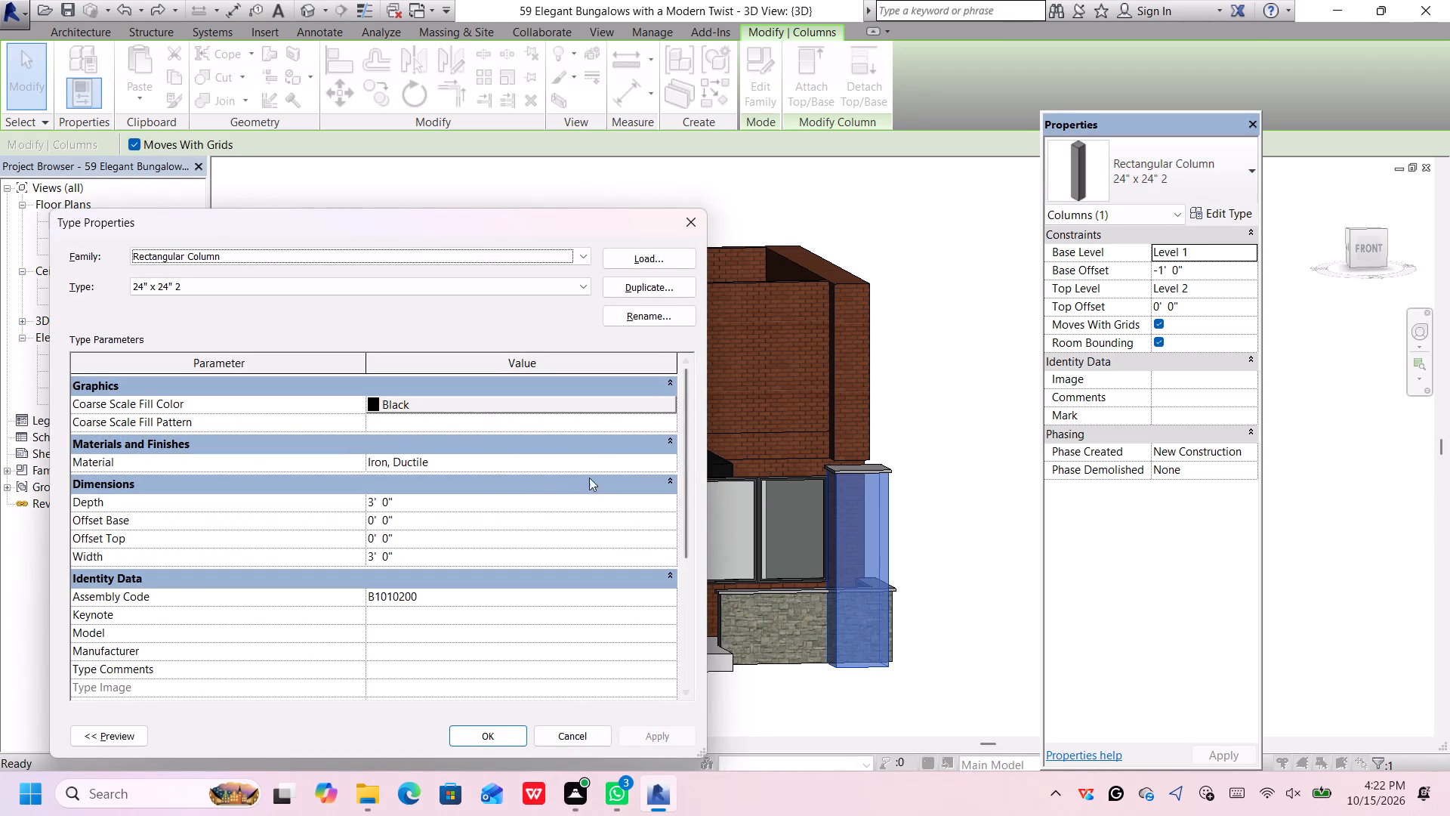
{"action": "scroll", "coordinate": [467, 544], "scroll_direction": "down", "scroll_amount": 2}
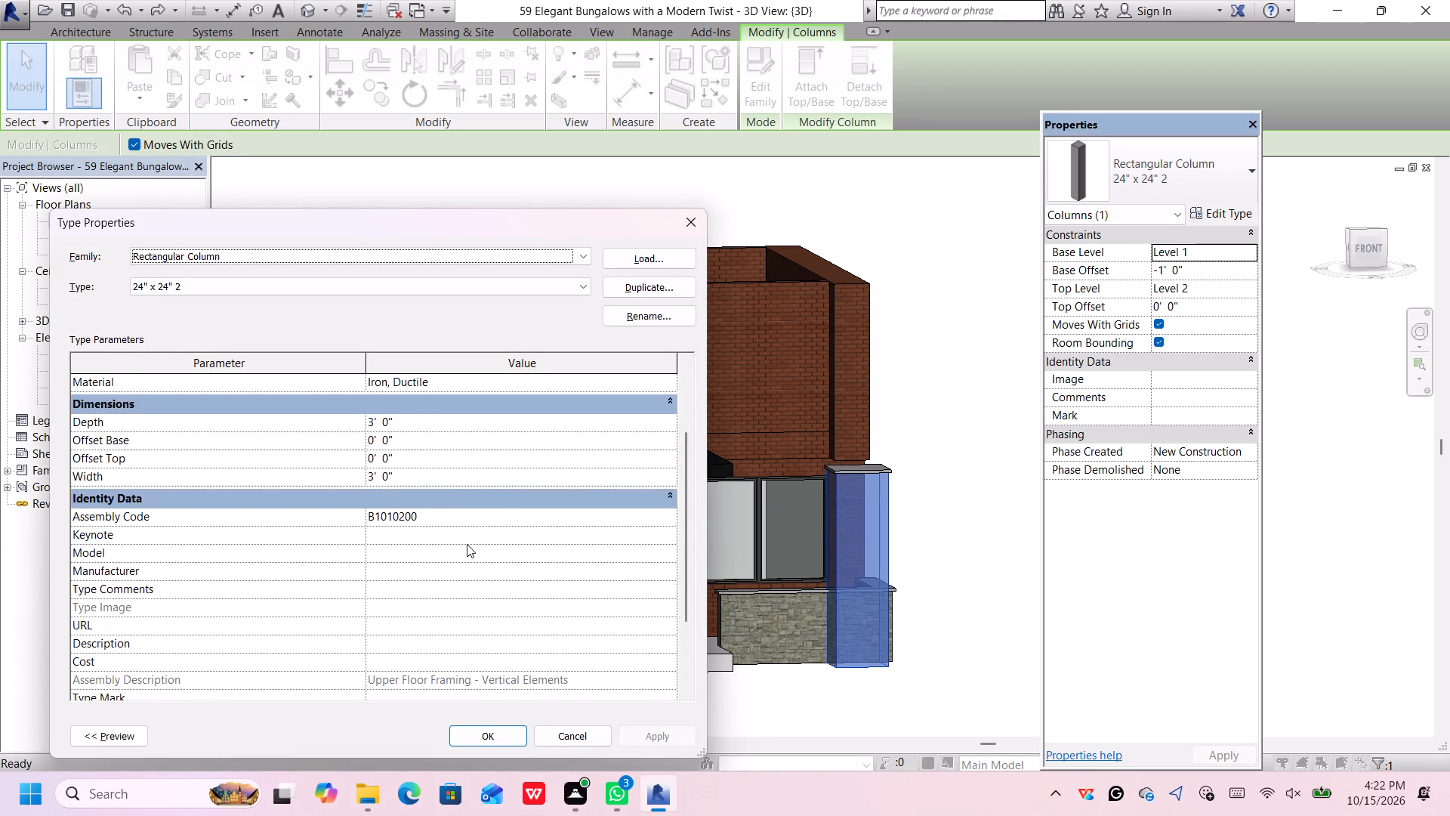
{"action": "scroll", "coordinate": [467, 544], "scroll_direction": "down", "scroll_amount": 3}
{"action": "scroll", "coordinate": [465, 542], "scroll_direction": "up", "scroll_amount": 6}
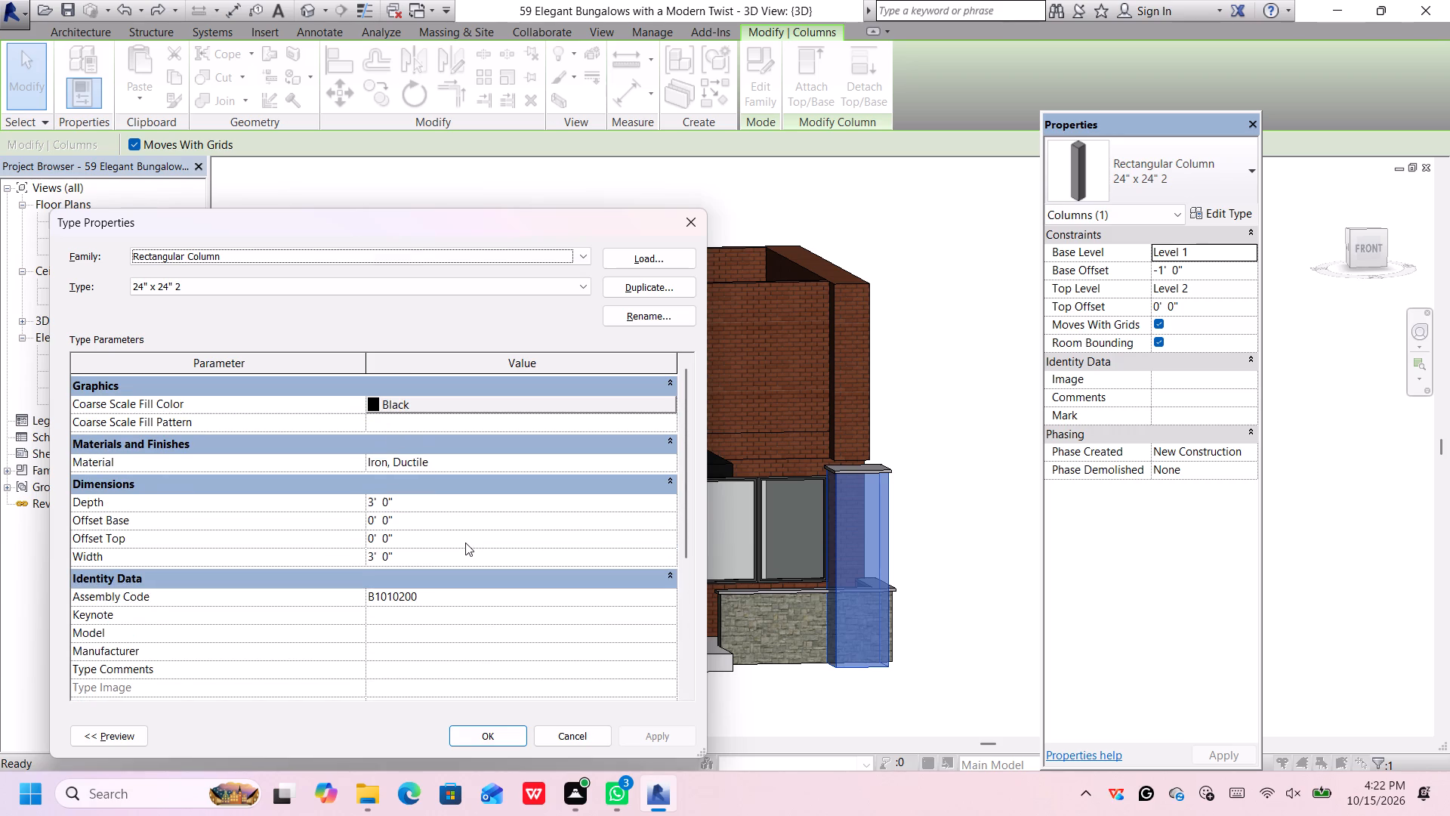
{"action": "left_click", "coordinate": [690, 220]}
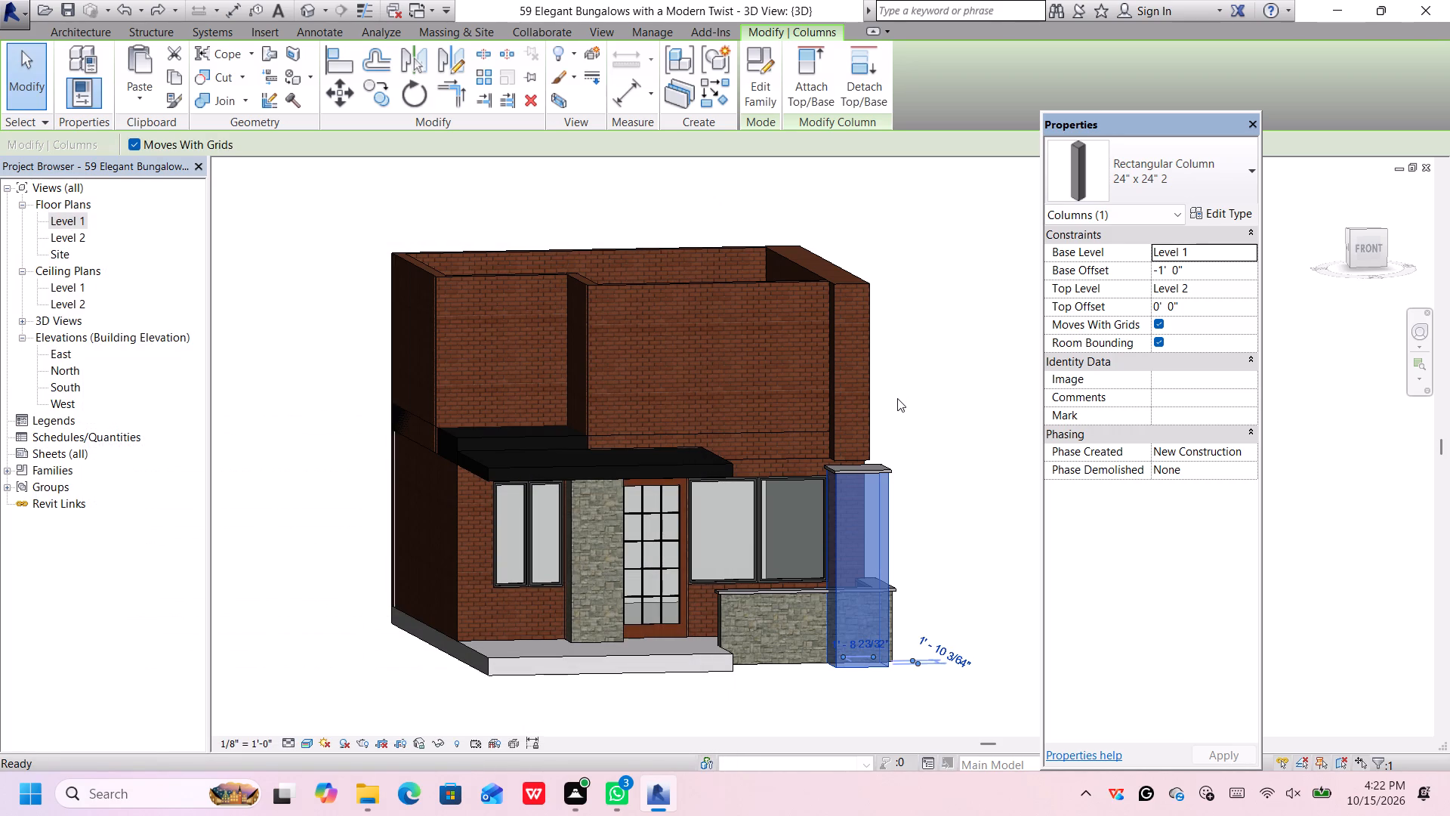
Group the two adjoining Fixed windows east of the front door on Level 1 into a model group.
{"action": "middle_click_drag", "start_coordinate": [897, 398], "coordinate": [903, 460]}
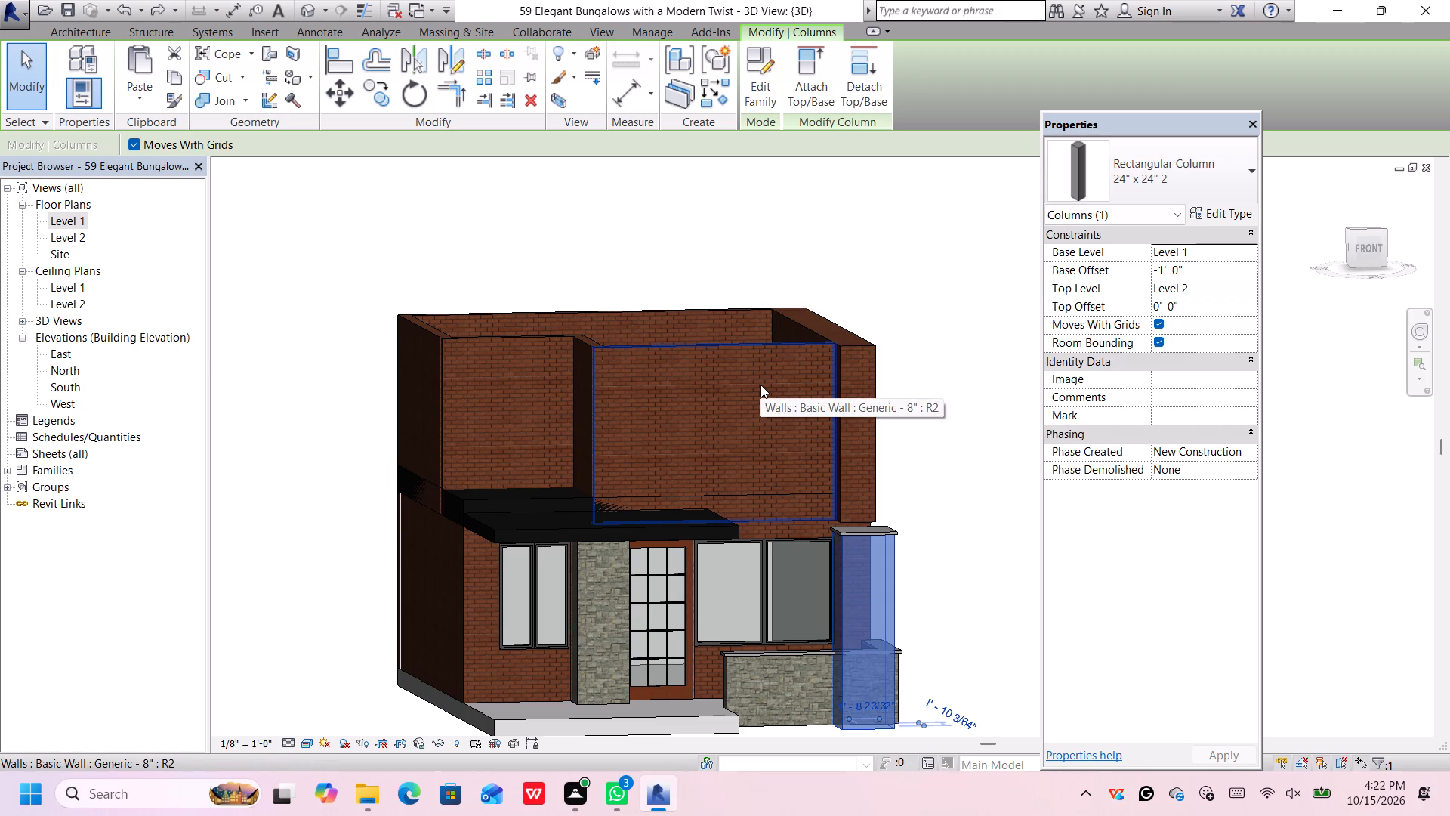
{"action": "scroll", "coordinate": [760, 385], "scroll_direction": "up", "scroll_amount": 1}
{"action": "middle_click_drag", "start_coordinate": [752, 620], "coordinate": [741, 550]}
{"action": "middle_click", "coordinate": [741, 550]}
{"action": "middle_click", "coordinate": [741, 550]}
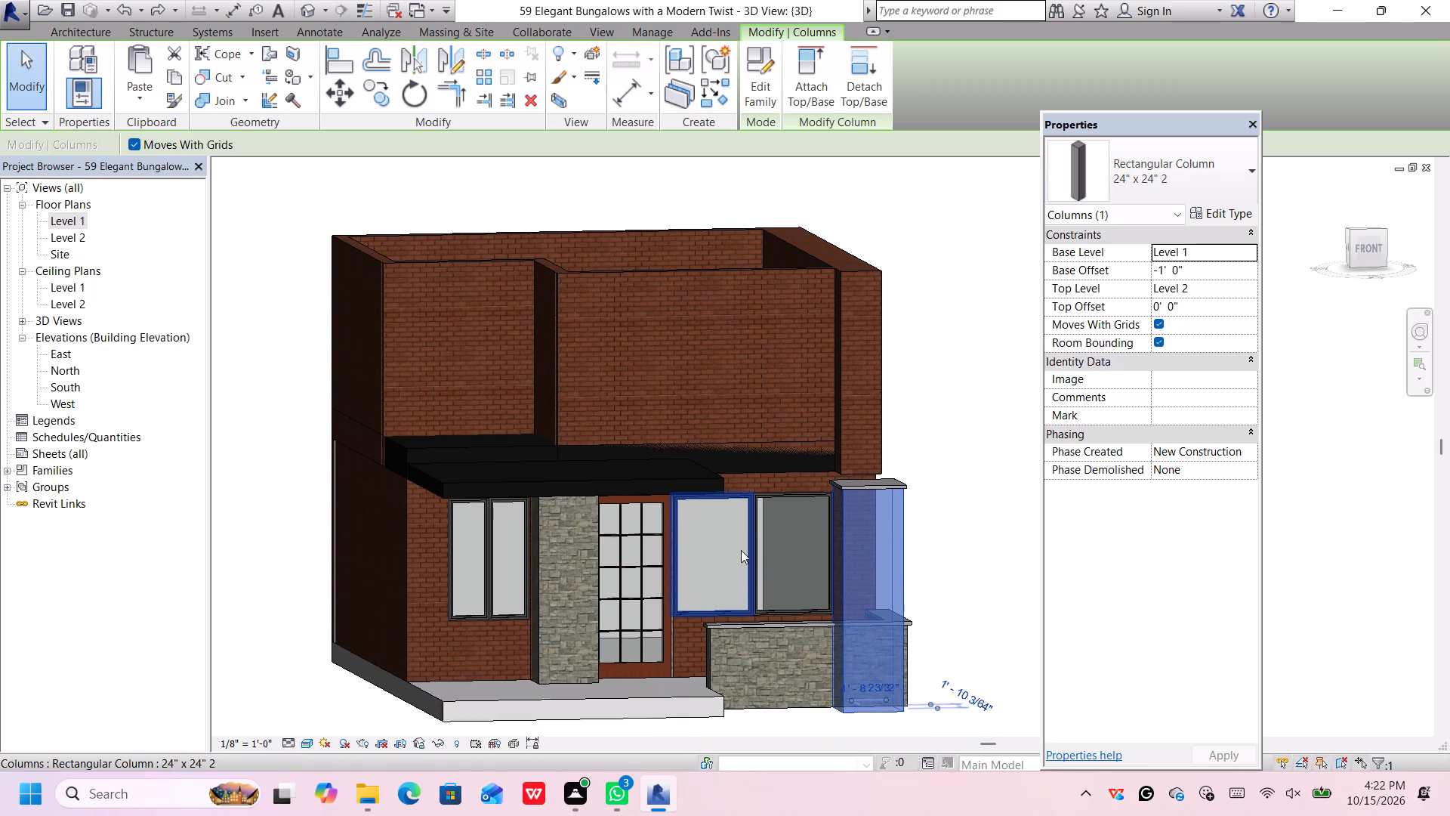
{"action": "scroll", "coordinate": [829, 564], "scroll_direction": "up", "scroll_amount": 4}
{"action": "middle_click_drag", "start_coordinate": [859, 574], "coordinate": [797, 558]}
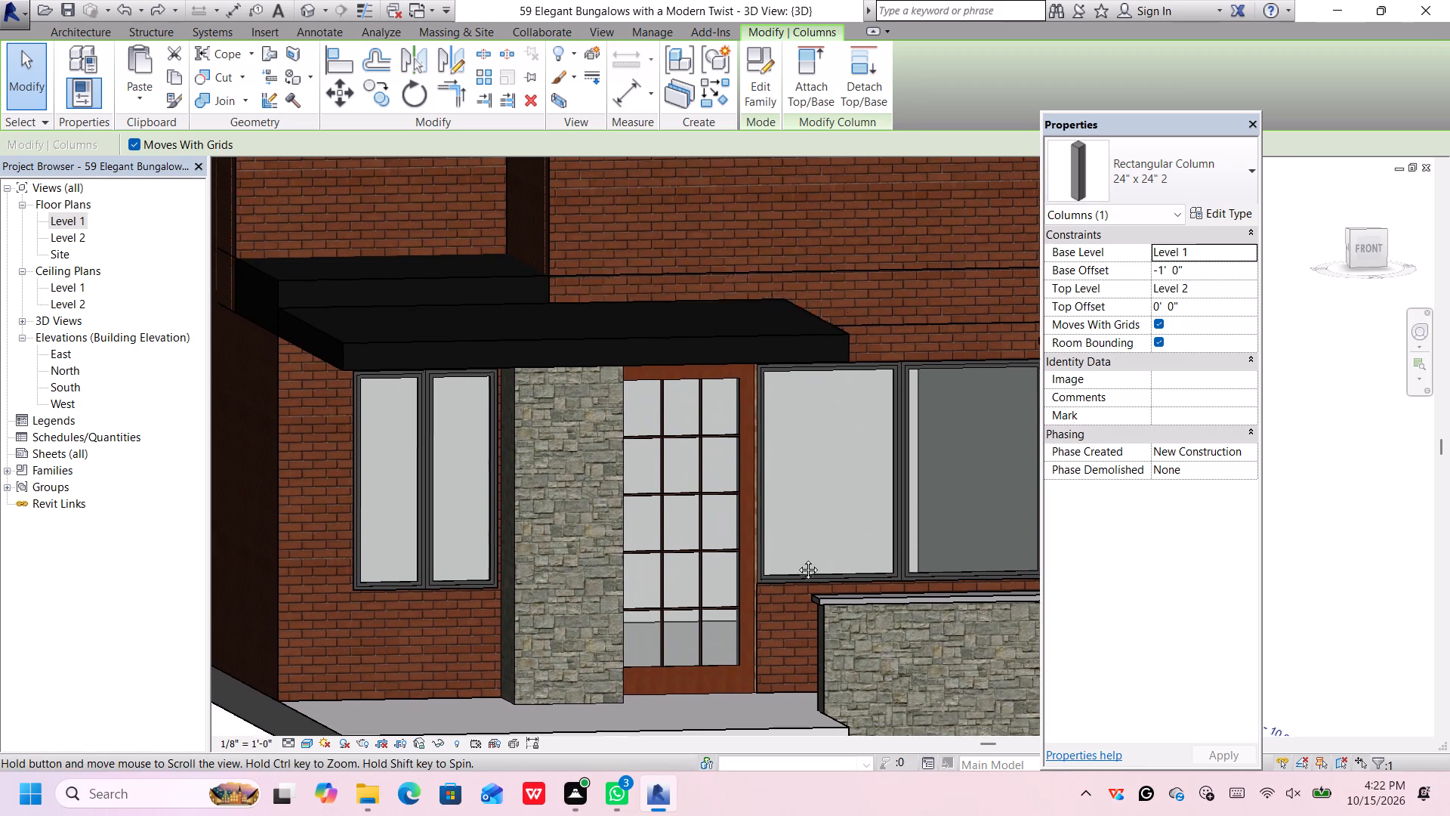
{"action": "middle_click_drag", "start_coordinate": [797, 558], "coordinate": [783, 555]}
{"action": "left_click", "coordinate": [861, 486]}
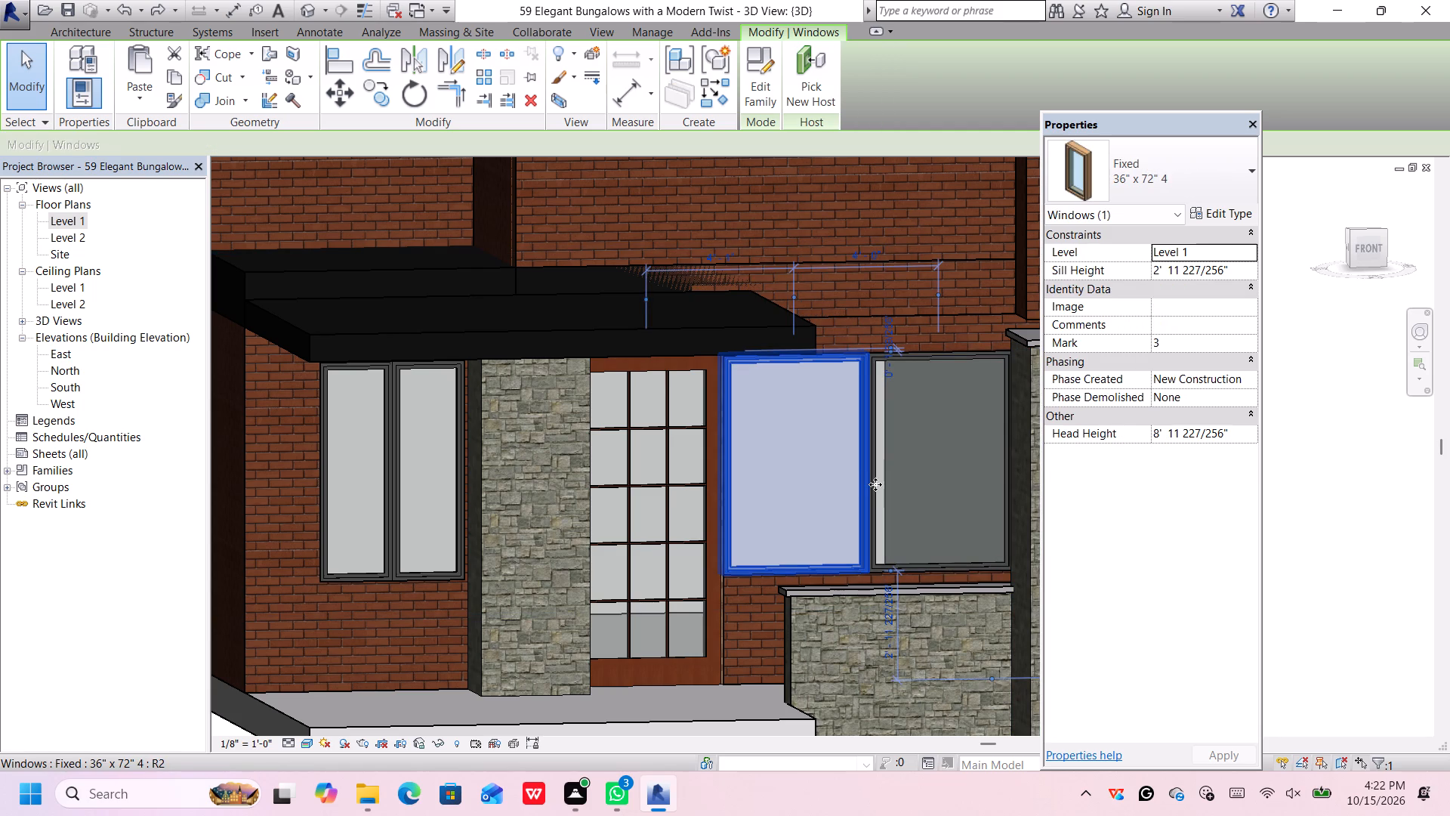
{"action": "left_click", "coordinate": [880, 482], "text": "ctrl"}
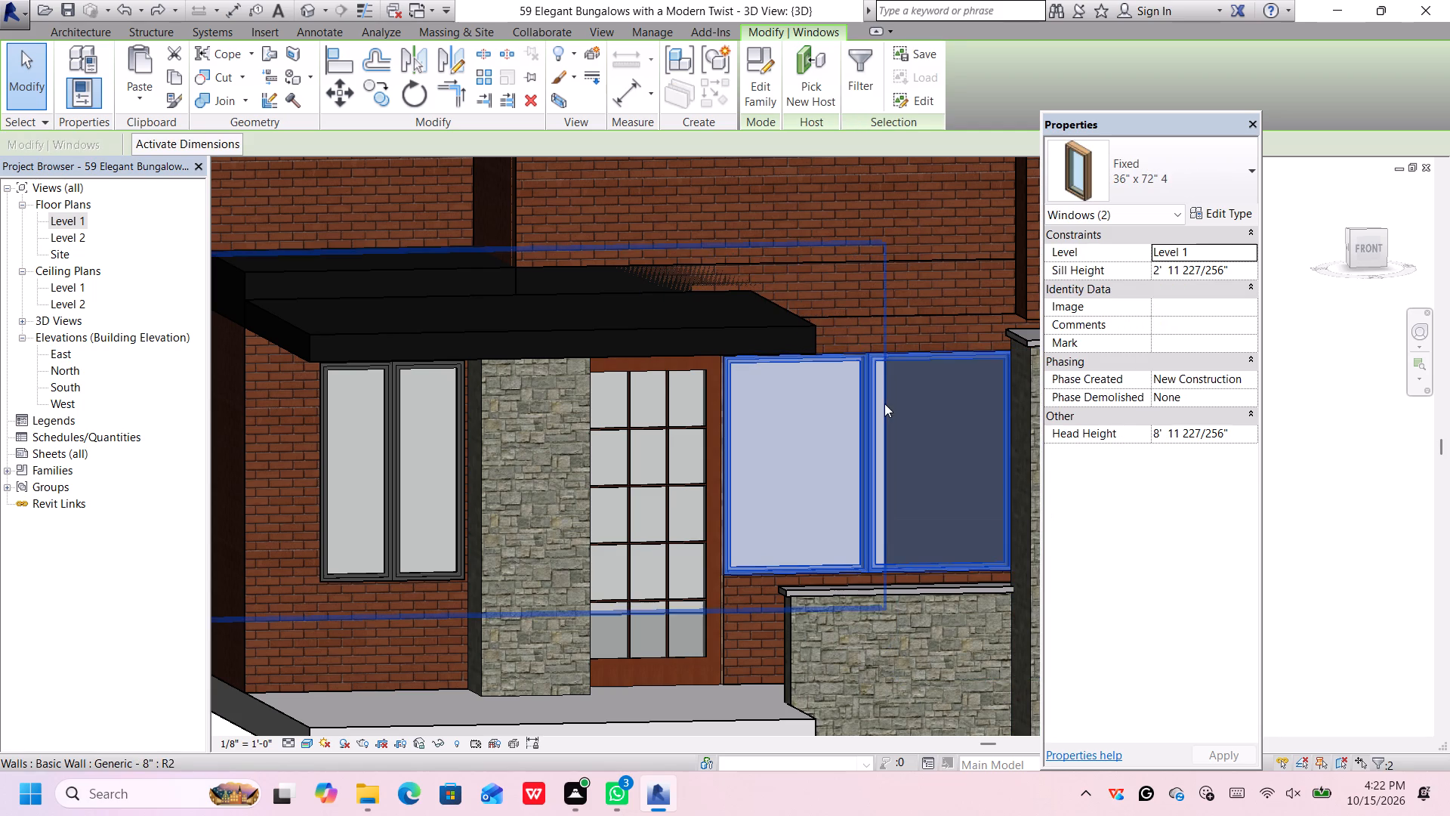
{"action": "left_click", "coordinate": [711, 58]}
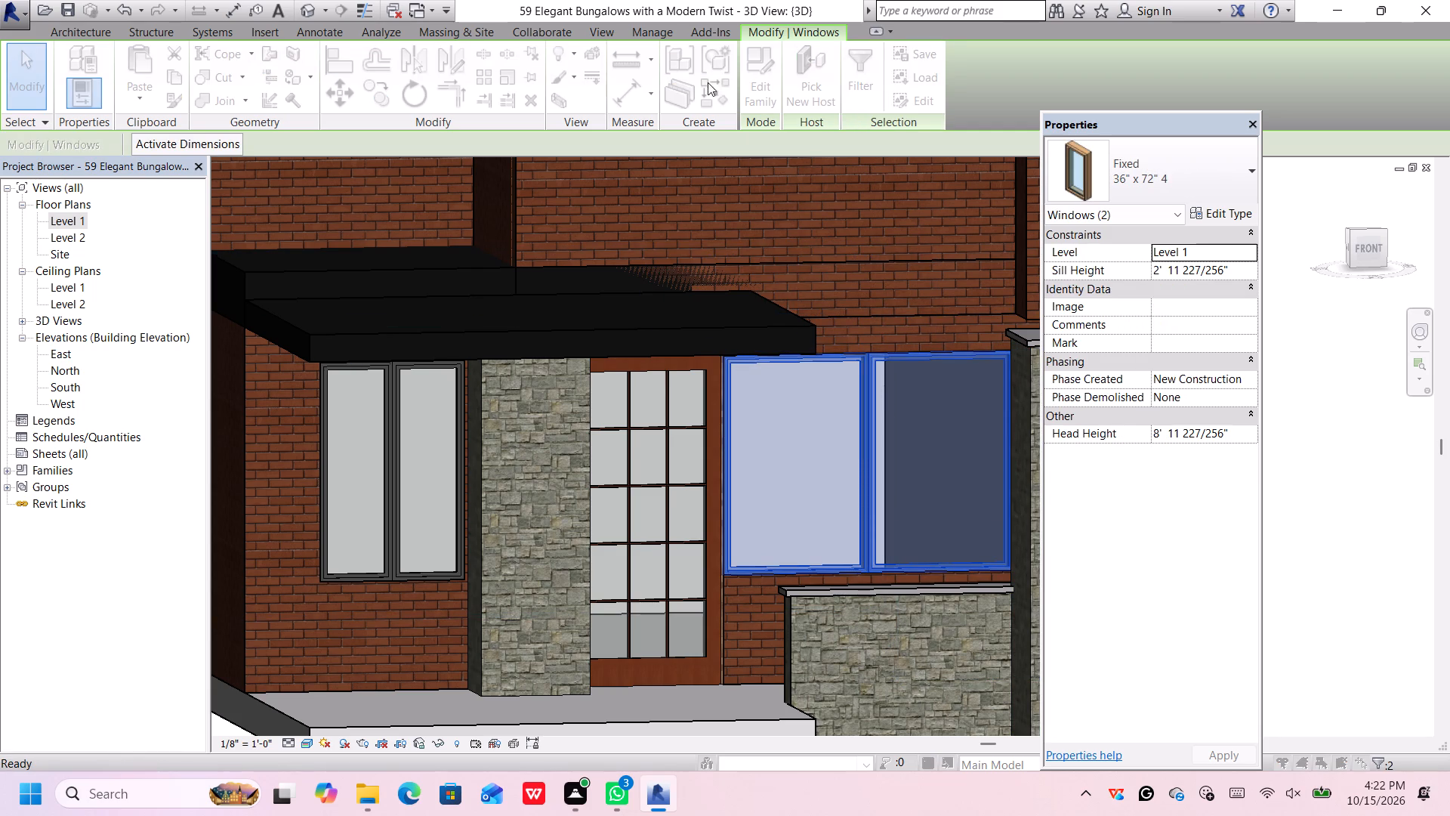
{"action": "left_click", "coordinate": [674, 434]}
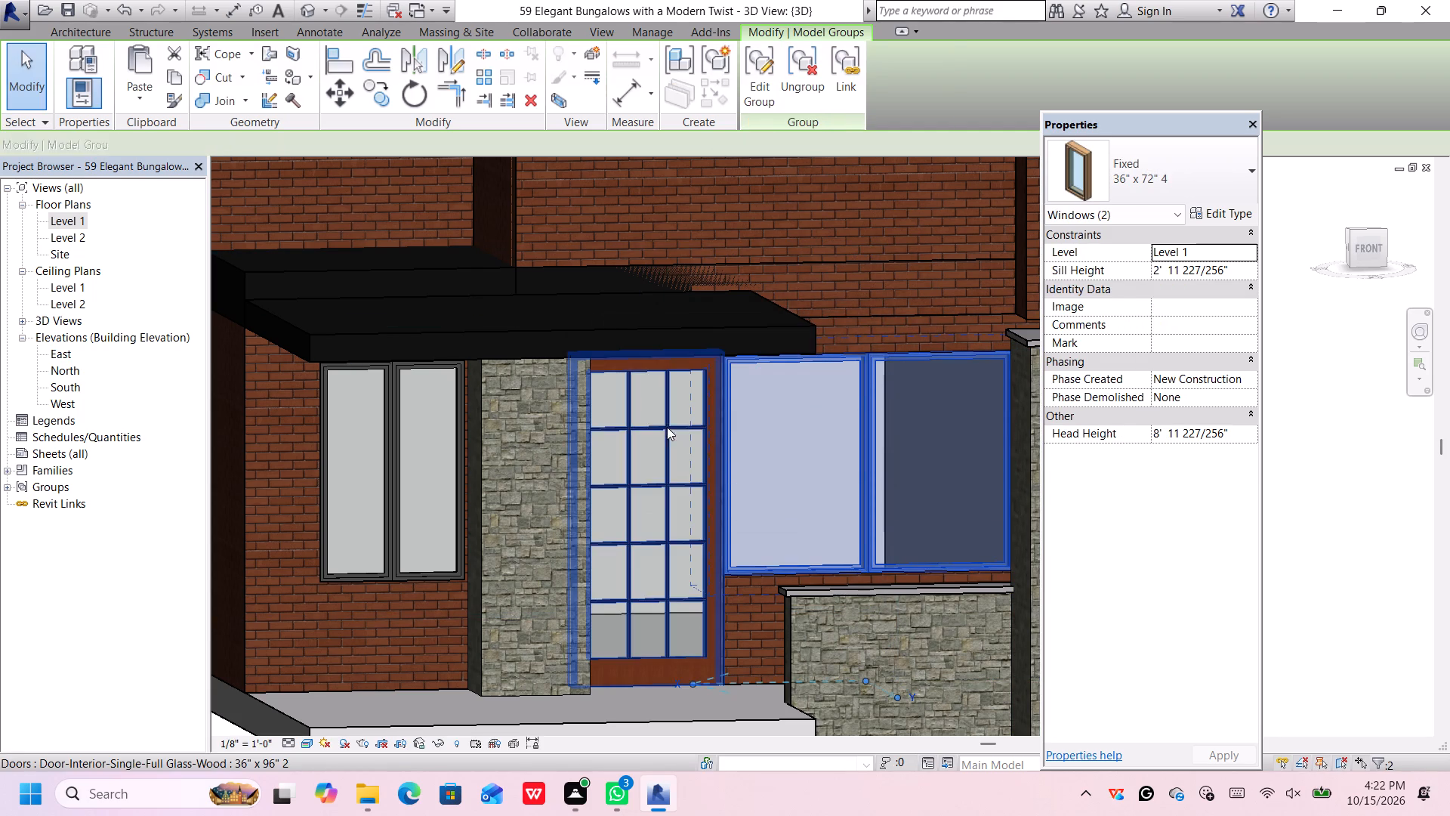
Place a copy of the two-window model group on the Level 2 projecting front wall, directly above the Level 1 pair.
{"action": "left_click", "coordinate": [107, 24]}
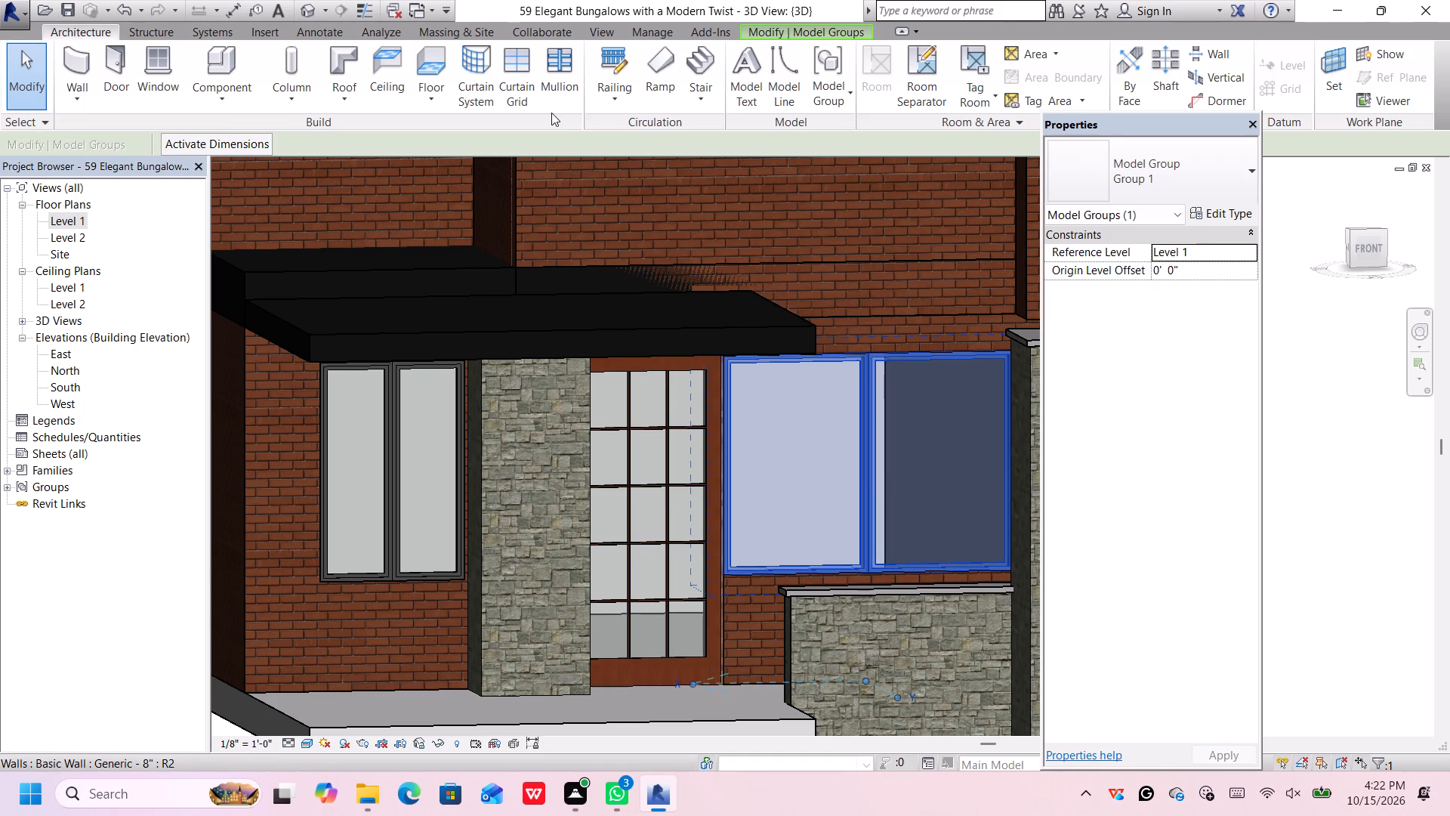
{"action": "left_click", "coordinate": [847, 96]}
{"action": "left_click", "coordinate": [838, 133]}
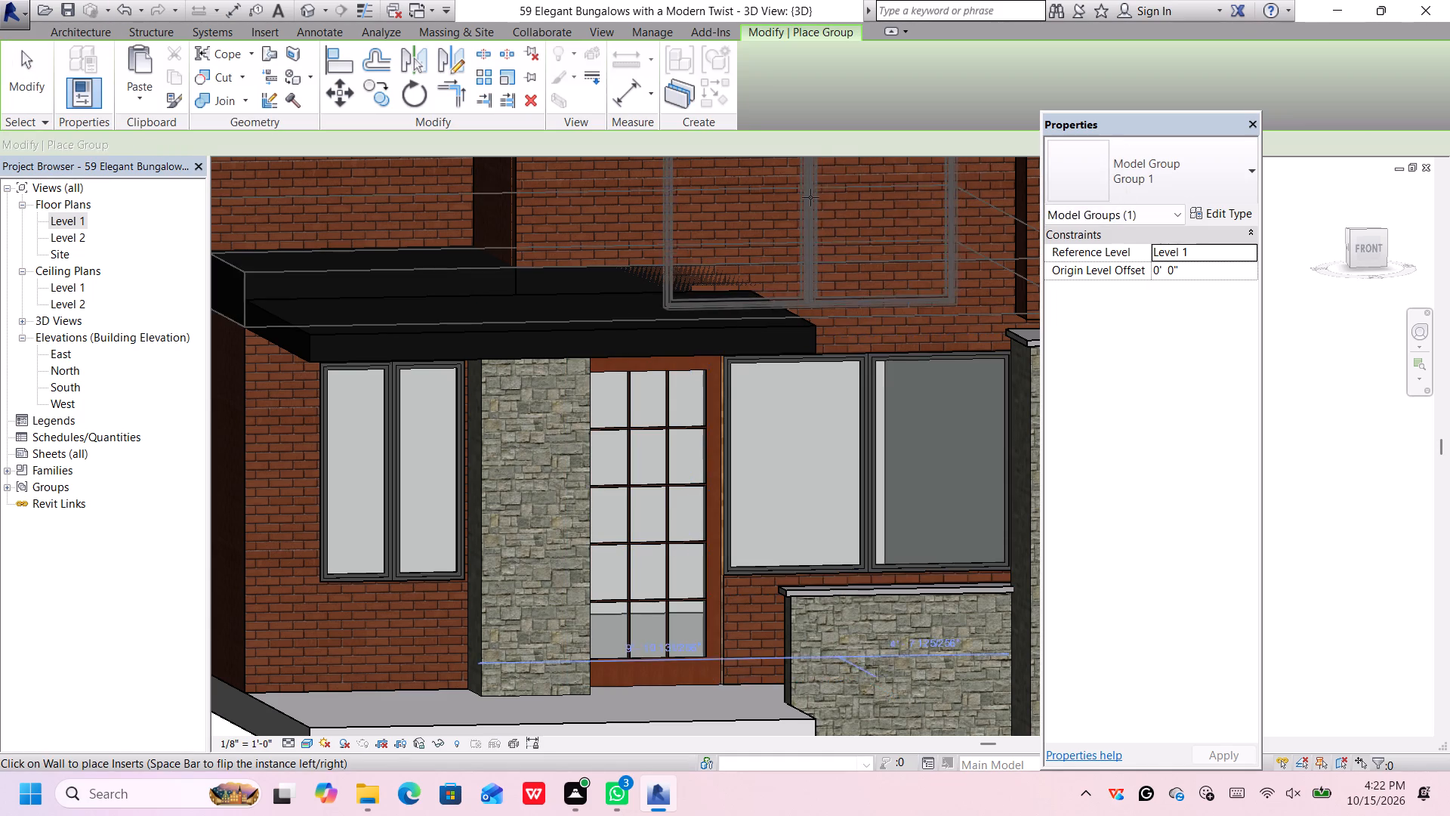
{"action": "scroll", "coordinate": [810, 197], "scroll_direction": "down", "scroll_amount": 4}
{"action": "middle_click_drag", "start_coordinate": [804, 199], "coordinate": [754, 412]}
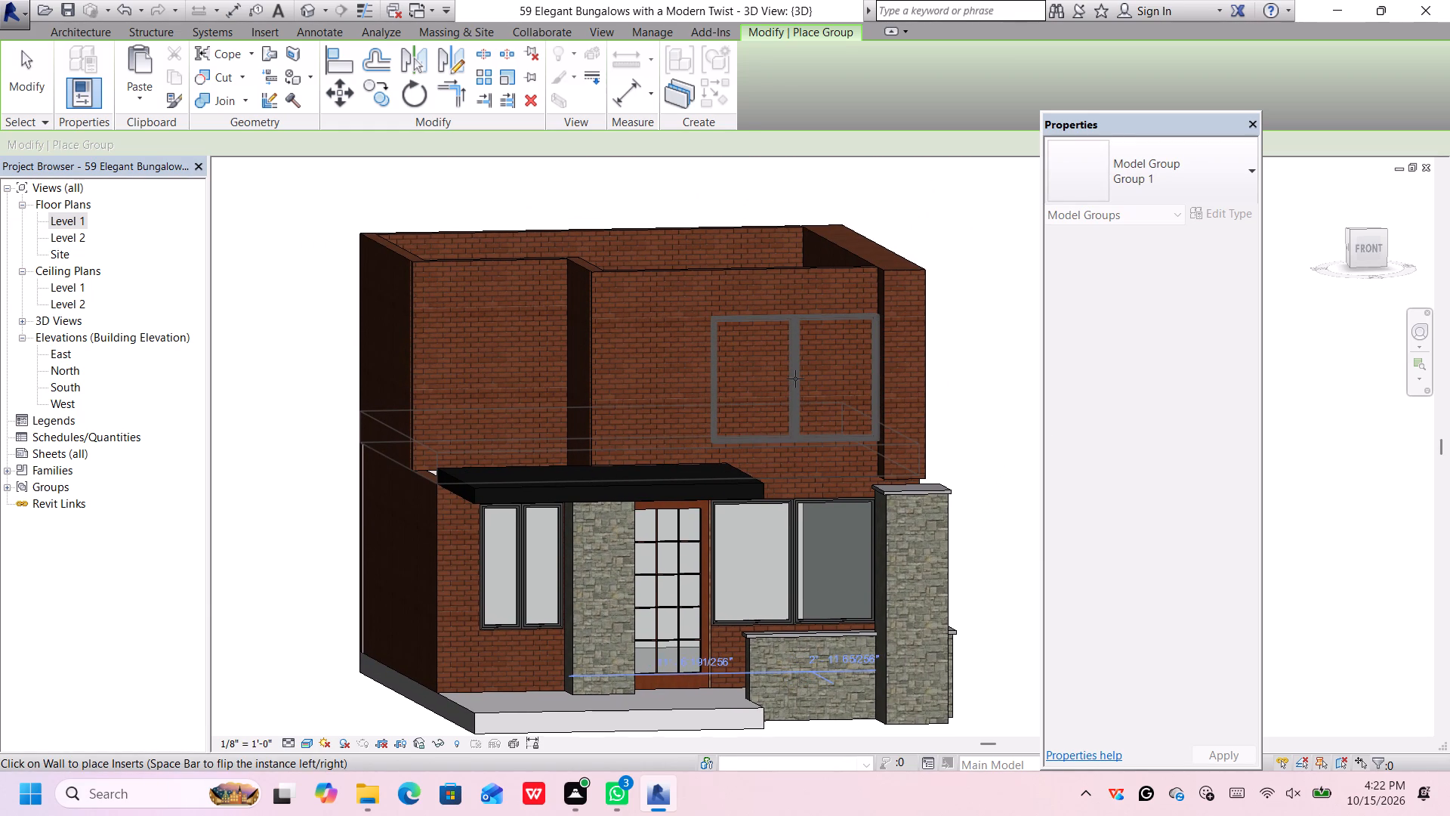
{"action": "left_click", "coordinate": [795, 379]}
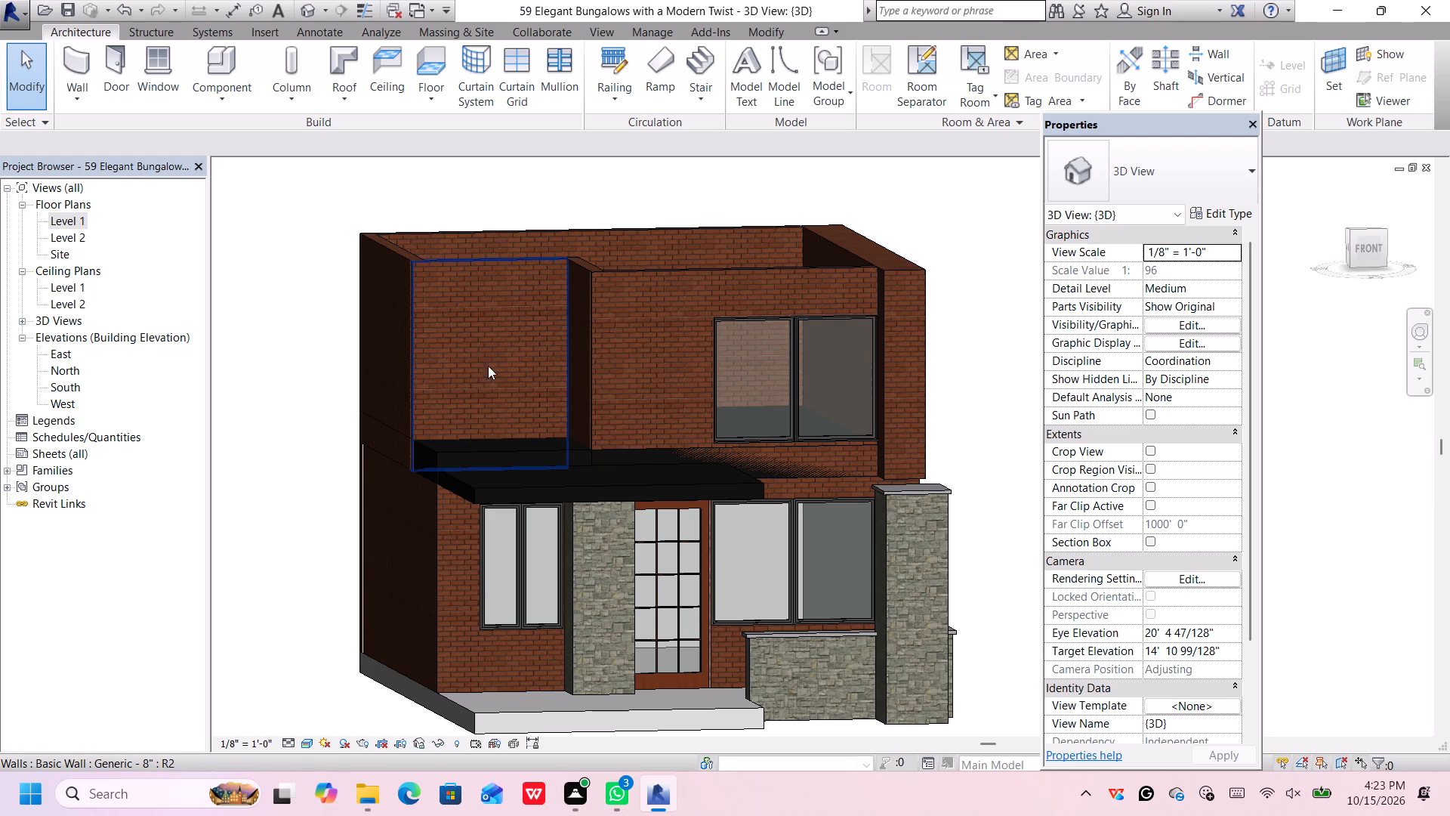
Set the base offset of all six Level 2 exterior walls together to 1' 6".
{"action": "scroll", "coordinate": [809, 354], "scroll_direction": "down", "scroll_amount": 4}
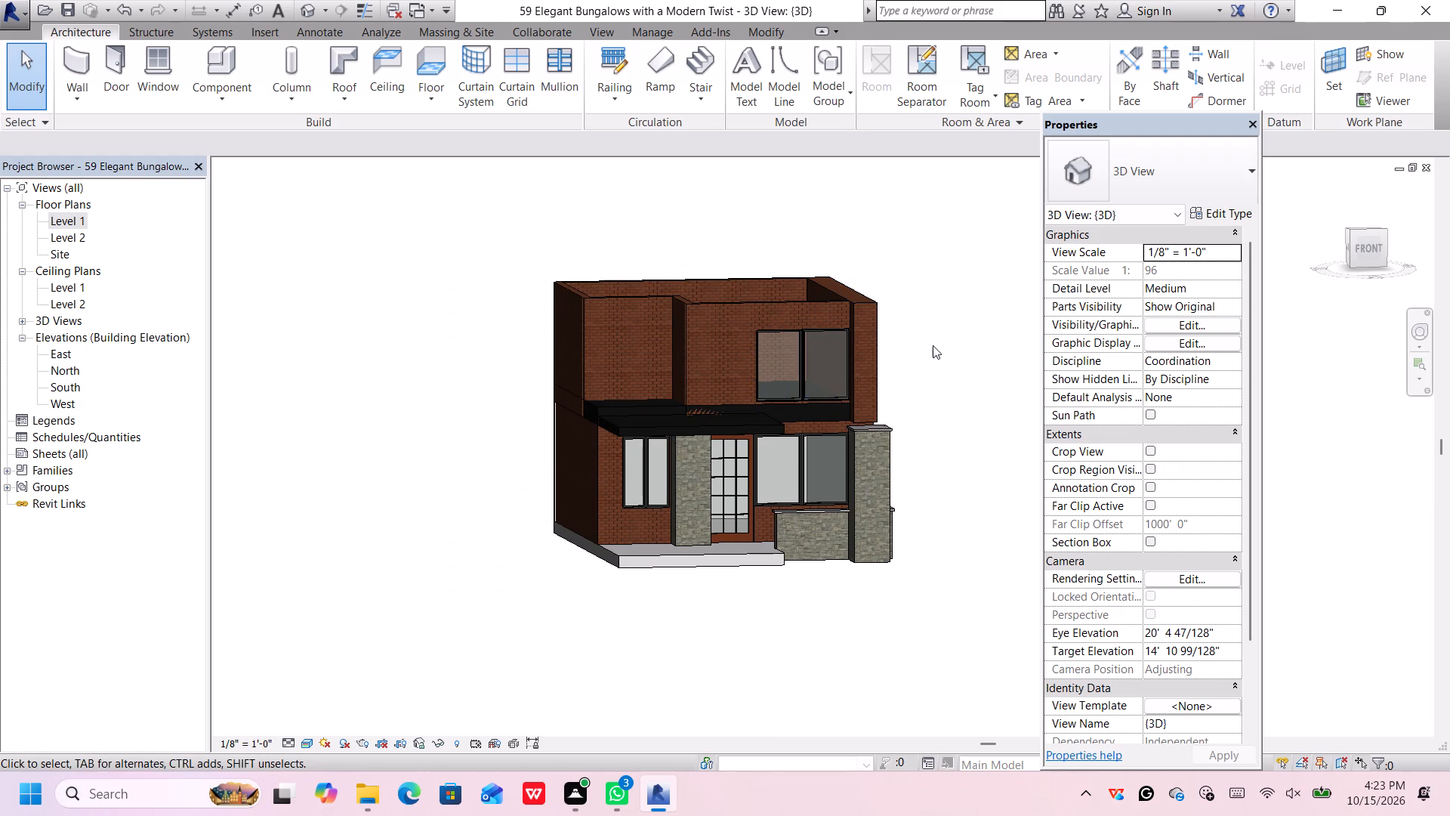
{"action": "middle_click_drag", "start_coordinate": [933, 347], "coordinate": [933, 348]}
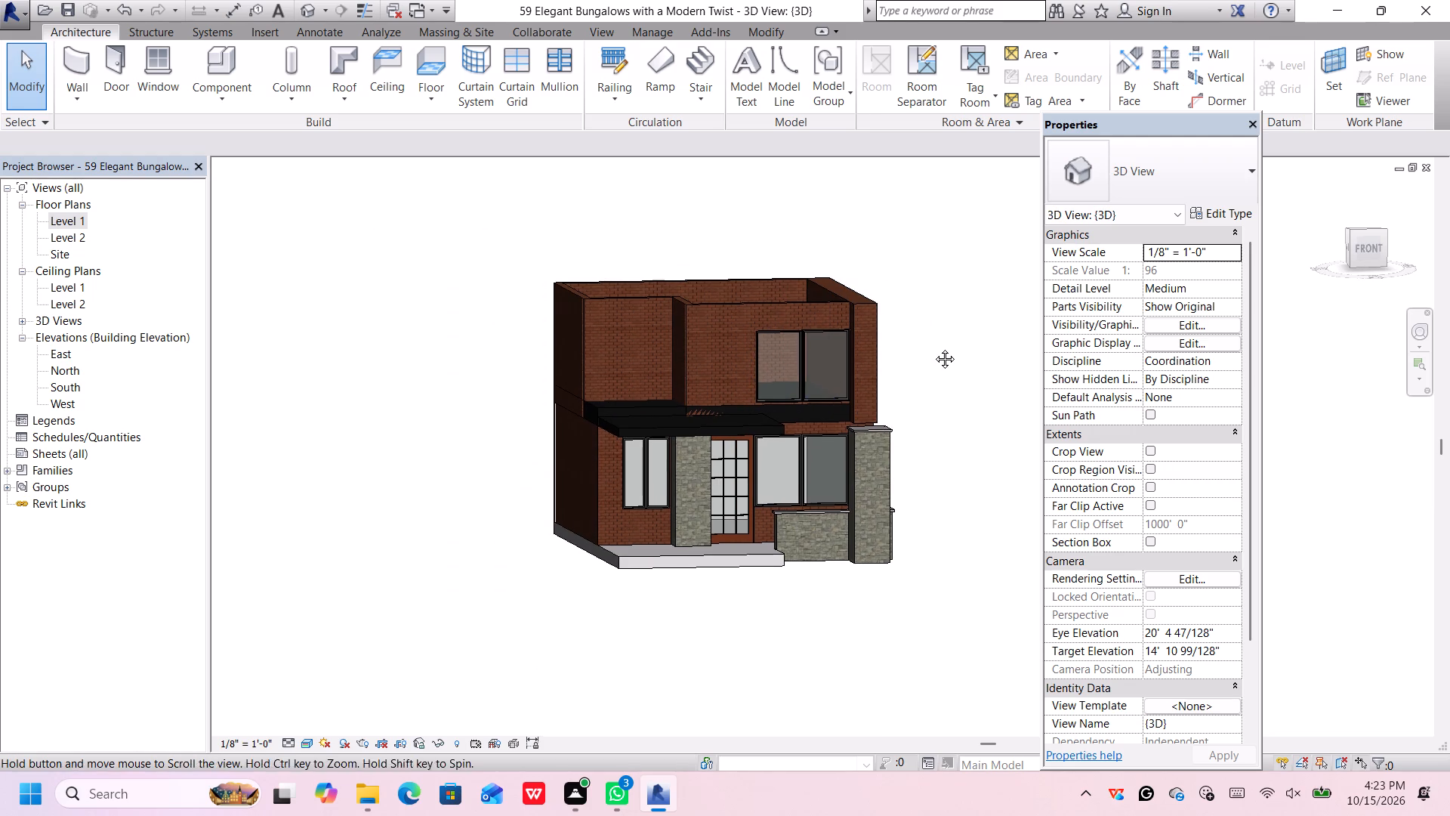
{"action": "middle_click_drag", "start_coordinate": [933, 348], "coordinate": [848, 333]}
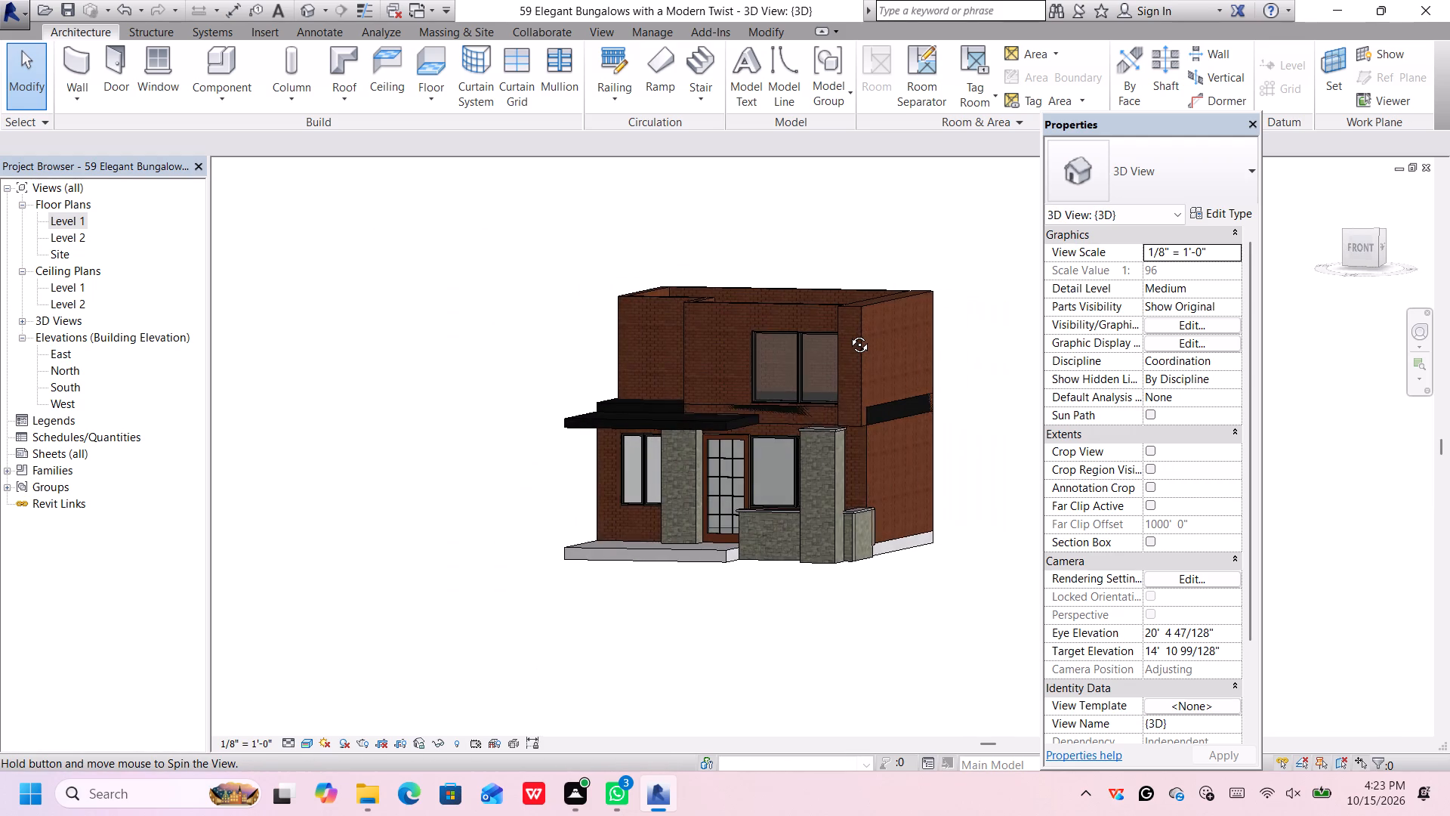
{"action": "middle_click_drag", "start_coordinate": [848, 333], "coordinate": [844, 332]}
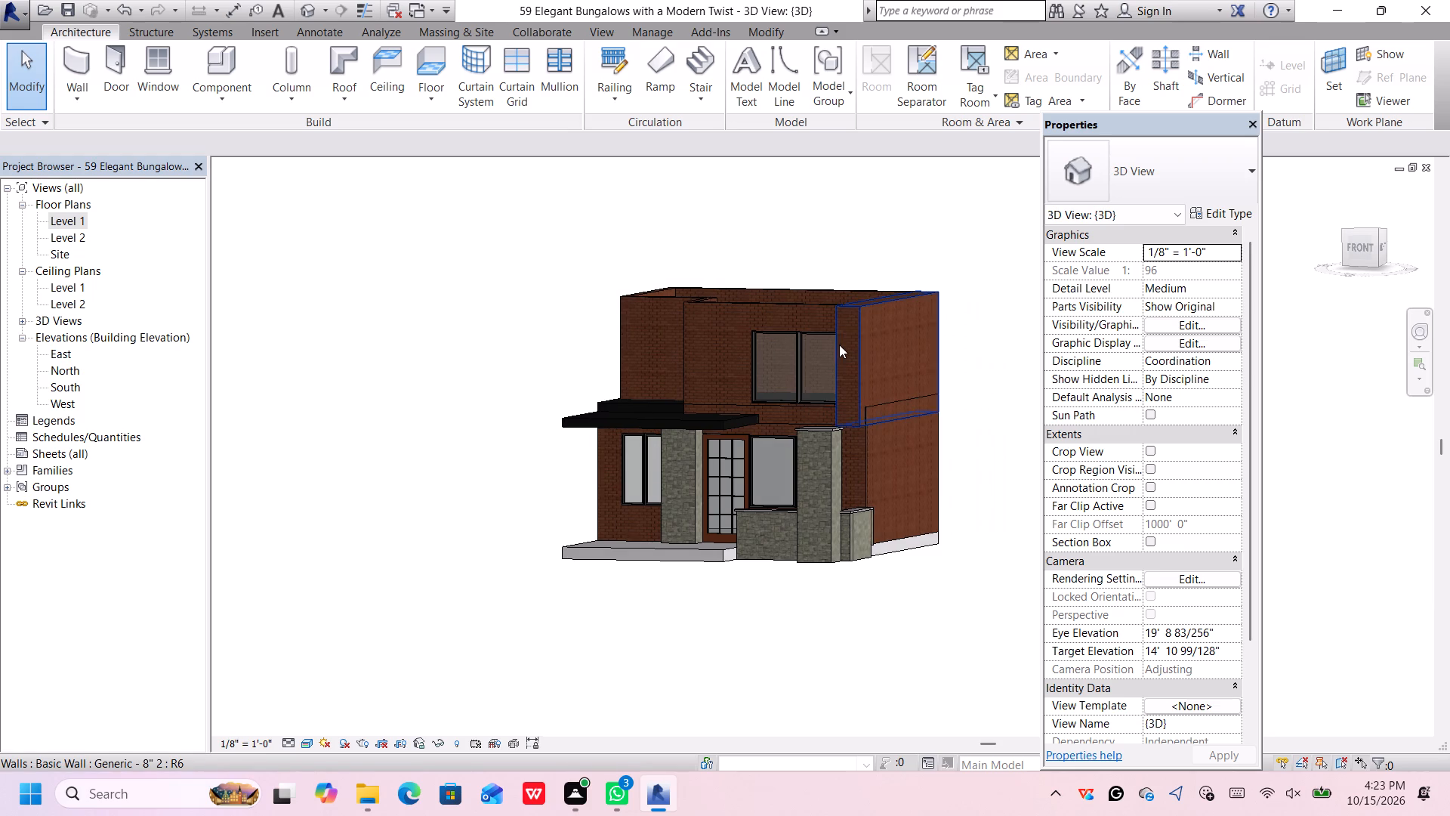
{"action": "scroll", "coordinate": [838, 355], "scroll_direction": "up", "scroll_amount": 6}
{"action": "key", "text": "space"}
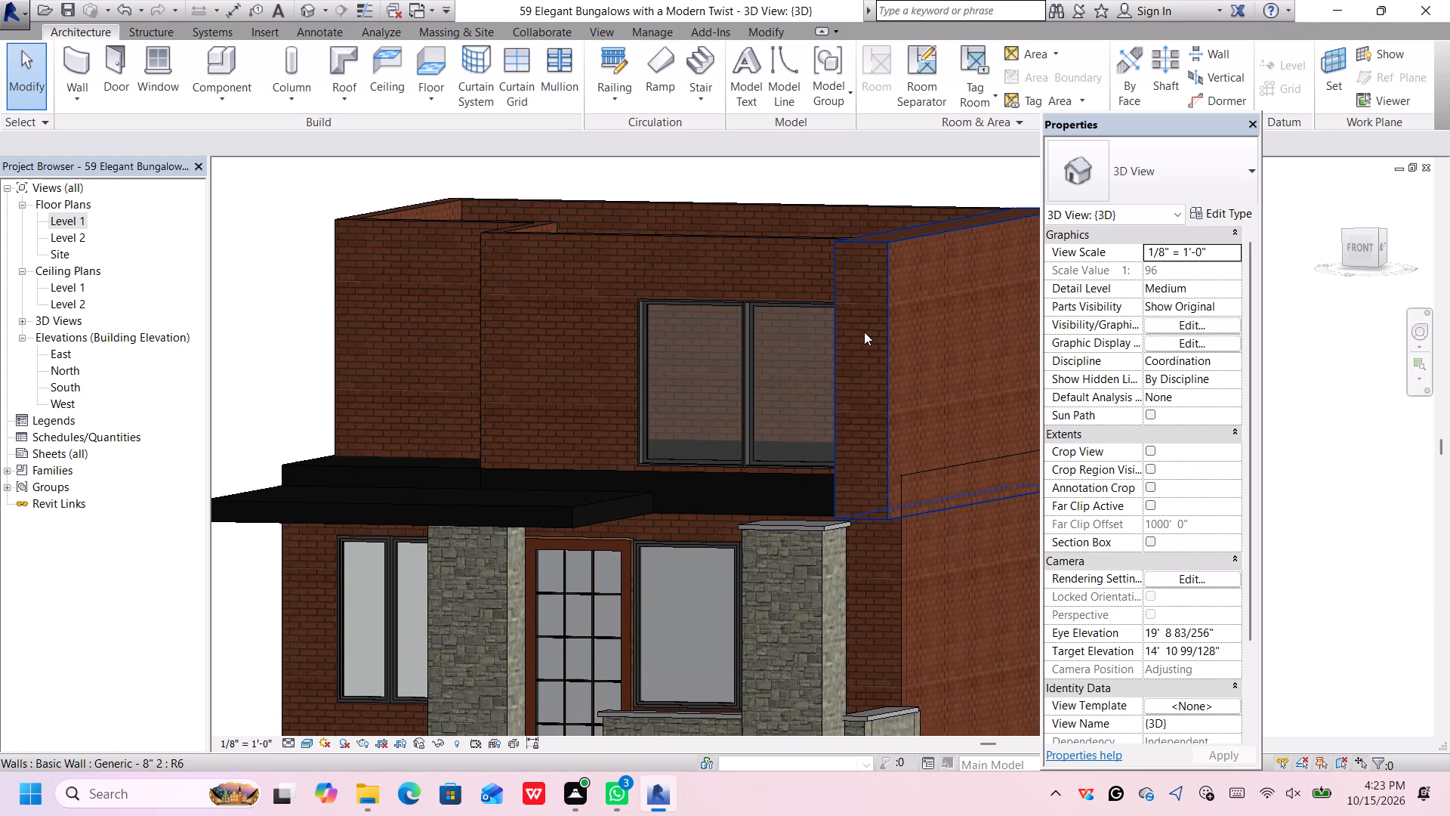
{"action": "scroll", "coordinate": [864, 330], "scroll_direction": "down", "scroll_amount": 4}
{"action": "left_click", "coordinate": [866, 320]}
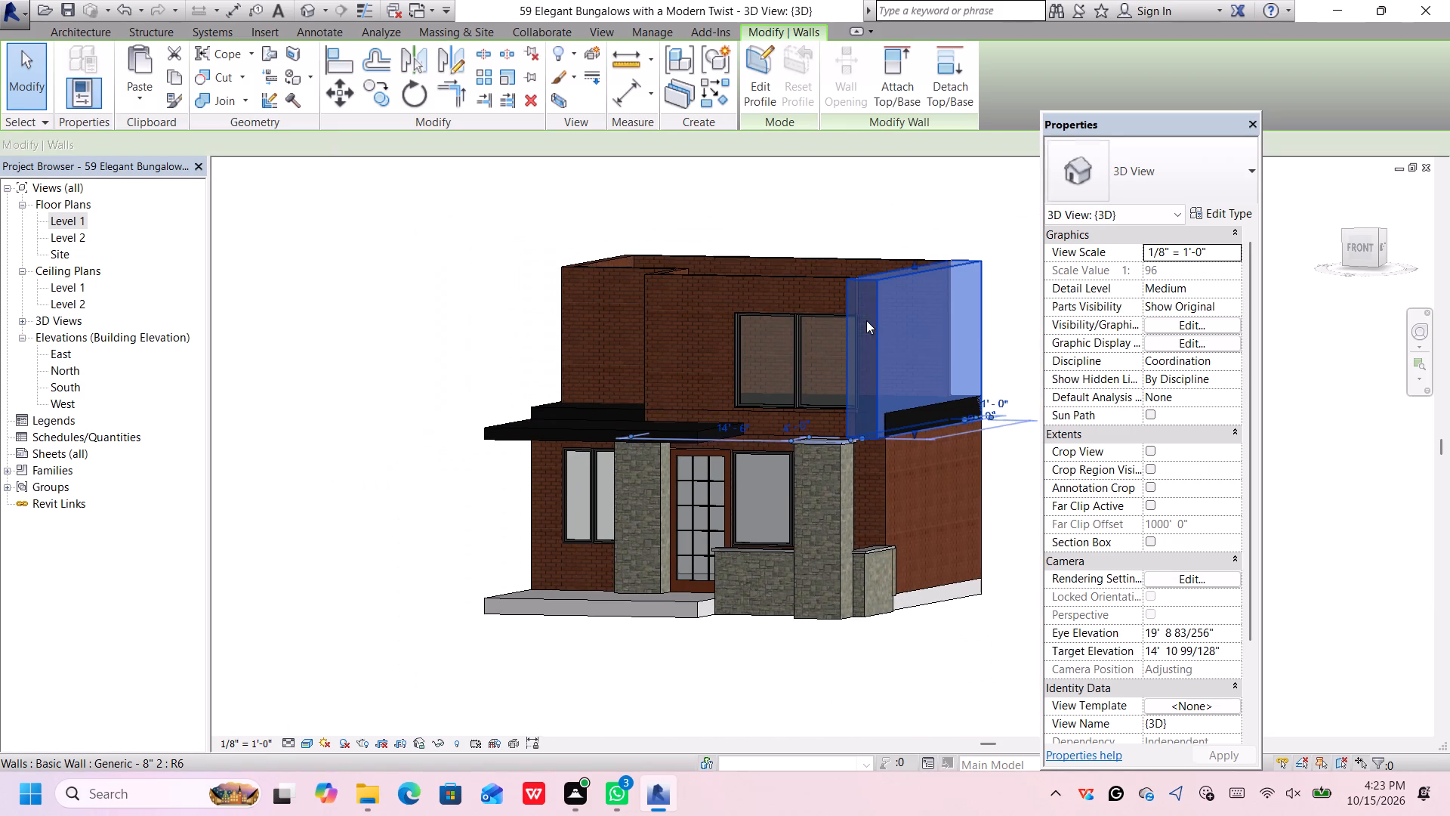
{"action": "left_click_drag", "start_coordinate": [759, 283], "coordinate": [744, 270]}
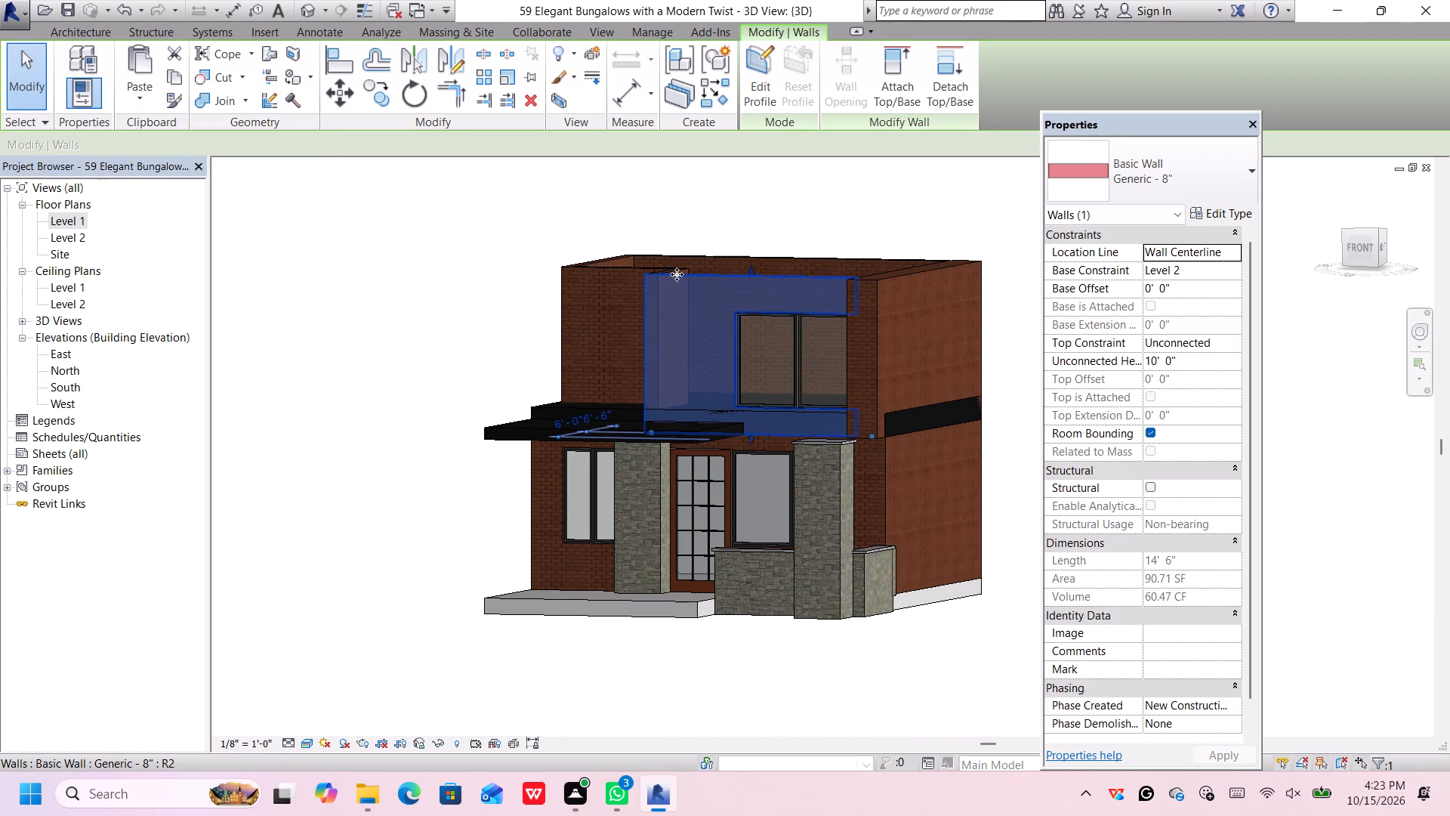
{"action": "left_click", "coordinate": [877, 289], "text": "ctrl"}
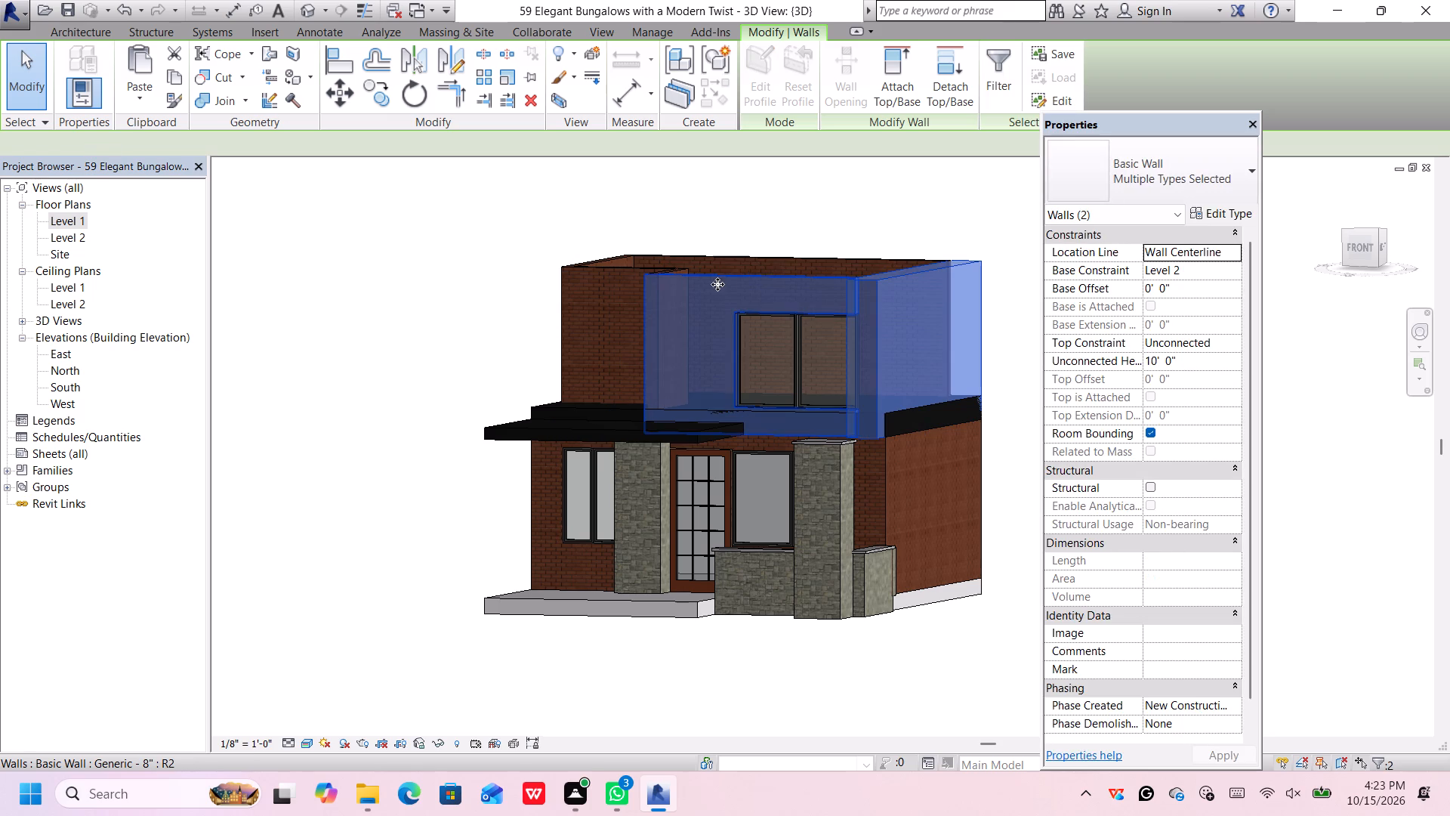
{"action": "left_click", "coordinate": [609, 266], "text": "ctrl"}
{"action": "left_click", "coordinate": [597, 276], "text": "ctrl"}
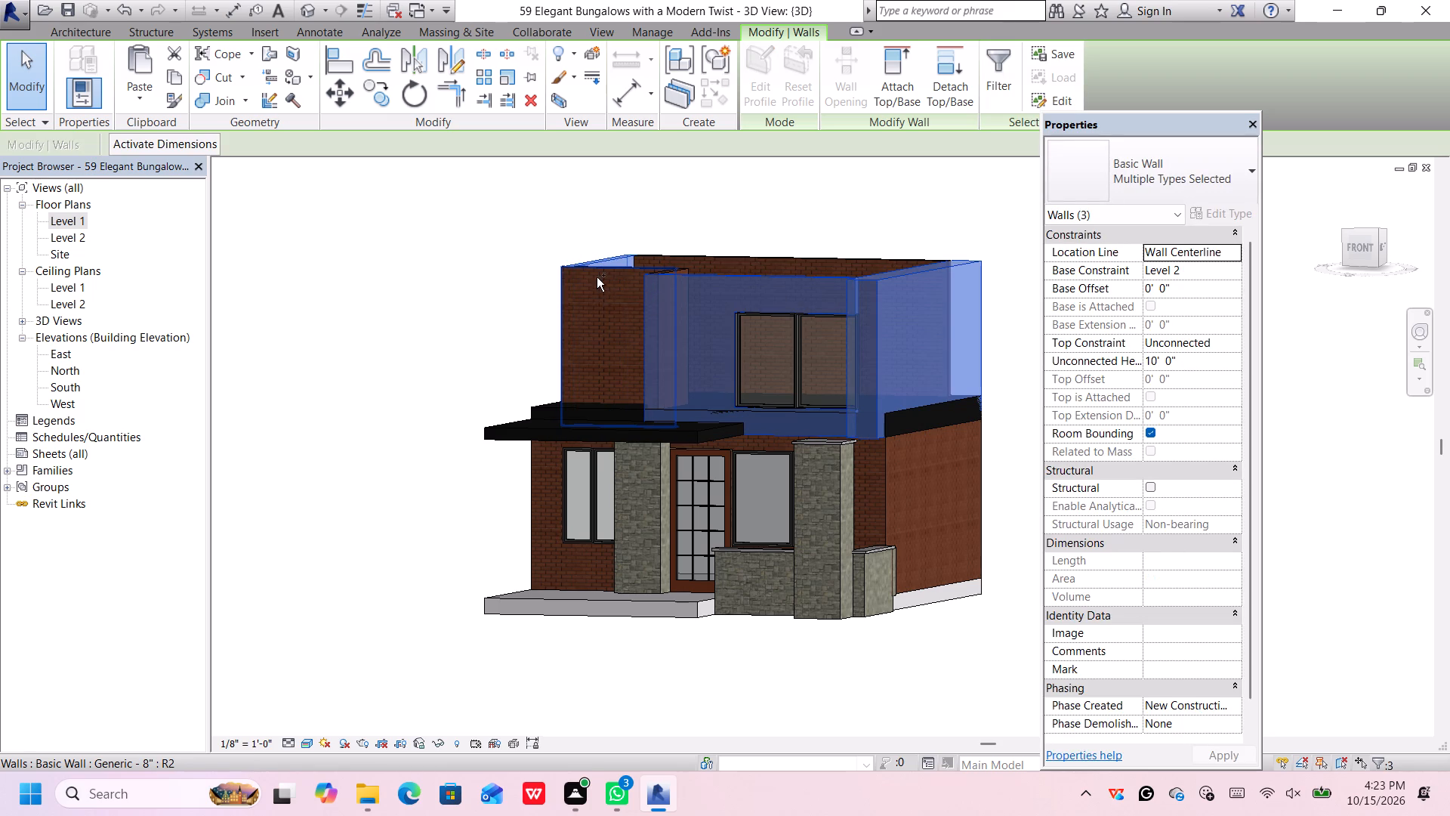
{"action": "scroll", "coordinate": [671, 264], "scroll_direction": "up", "scroll_amount": 5, "text": "ctrl"}
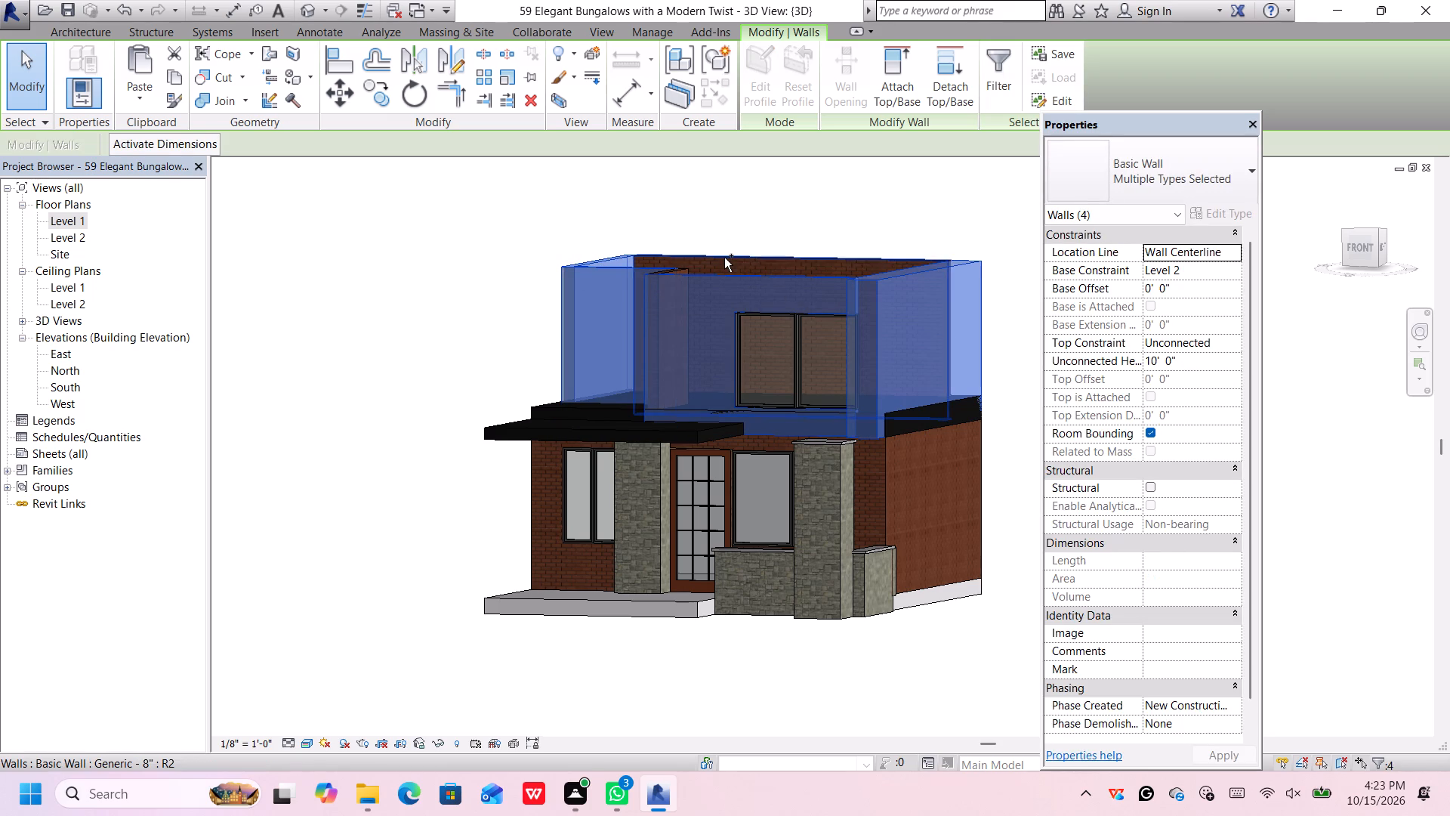
{"action": "left_click", "coordinate": [724, 258], "text": "ctrl"}
{"action": "scroll", "coordinate": [683, 280], "scroll_direction": "up", "scroll_amount": 5}
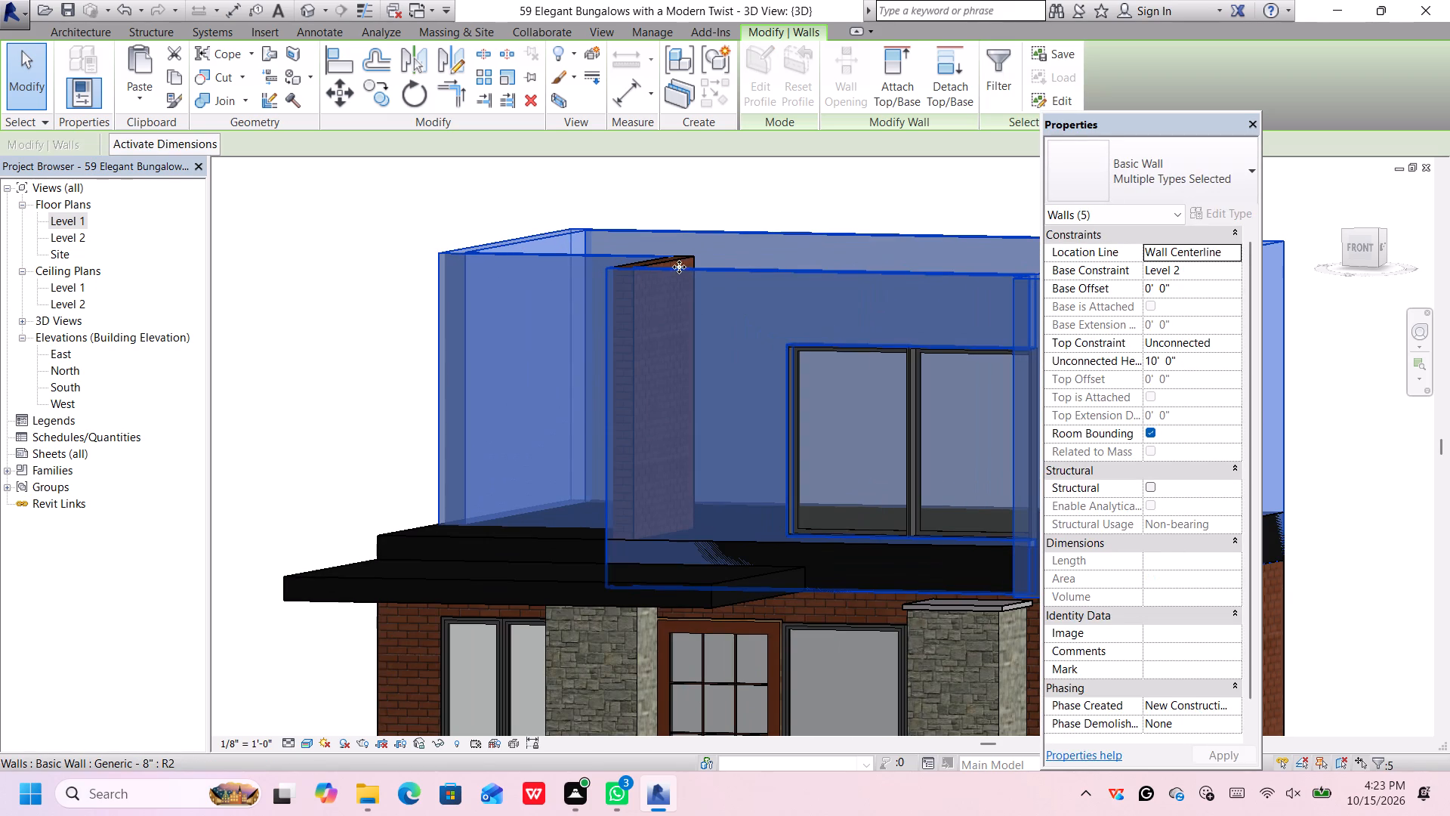
{"action": "left_click", "coordinate": [663, 265], "text": "ctrl"}
{"action": "scroll", "coordinate": [663, 265], "scroll_direction": "down", "scroll_amount": 3, "text": "ctrl"}
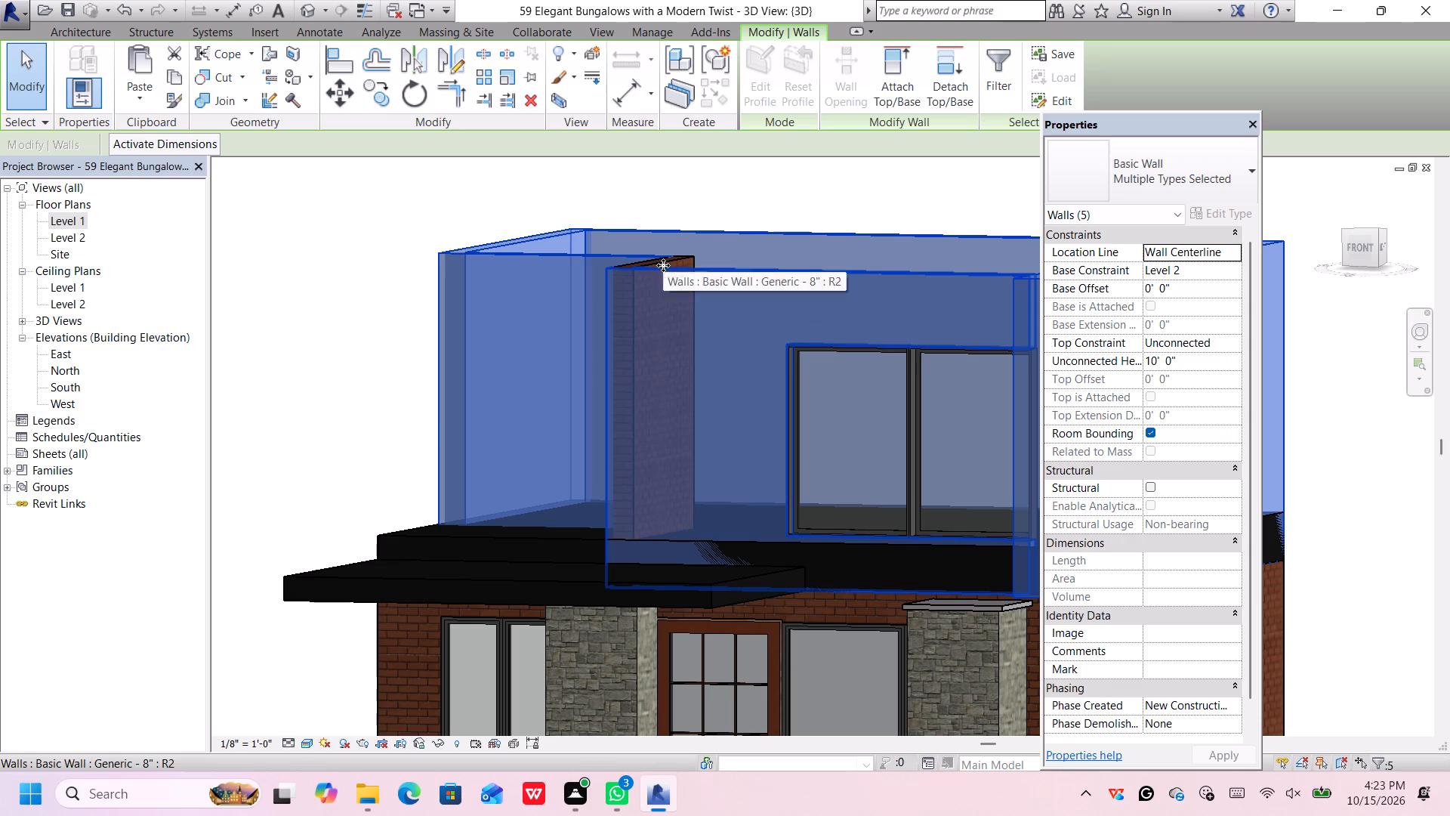
{"action": "scroll", "coordinate": [663, 265], "scroll_direction": "down", "scroll_amount": 2, "text": "ctrl"}
{"action": "scroll", "coordinate": [651, 259], "scroll_direction": "down", "scroll_amount": 4}
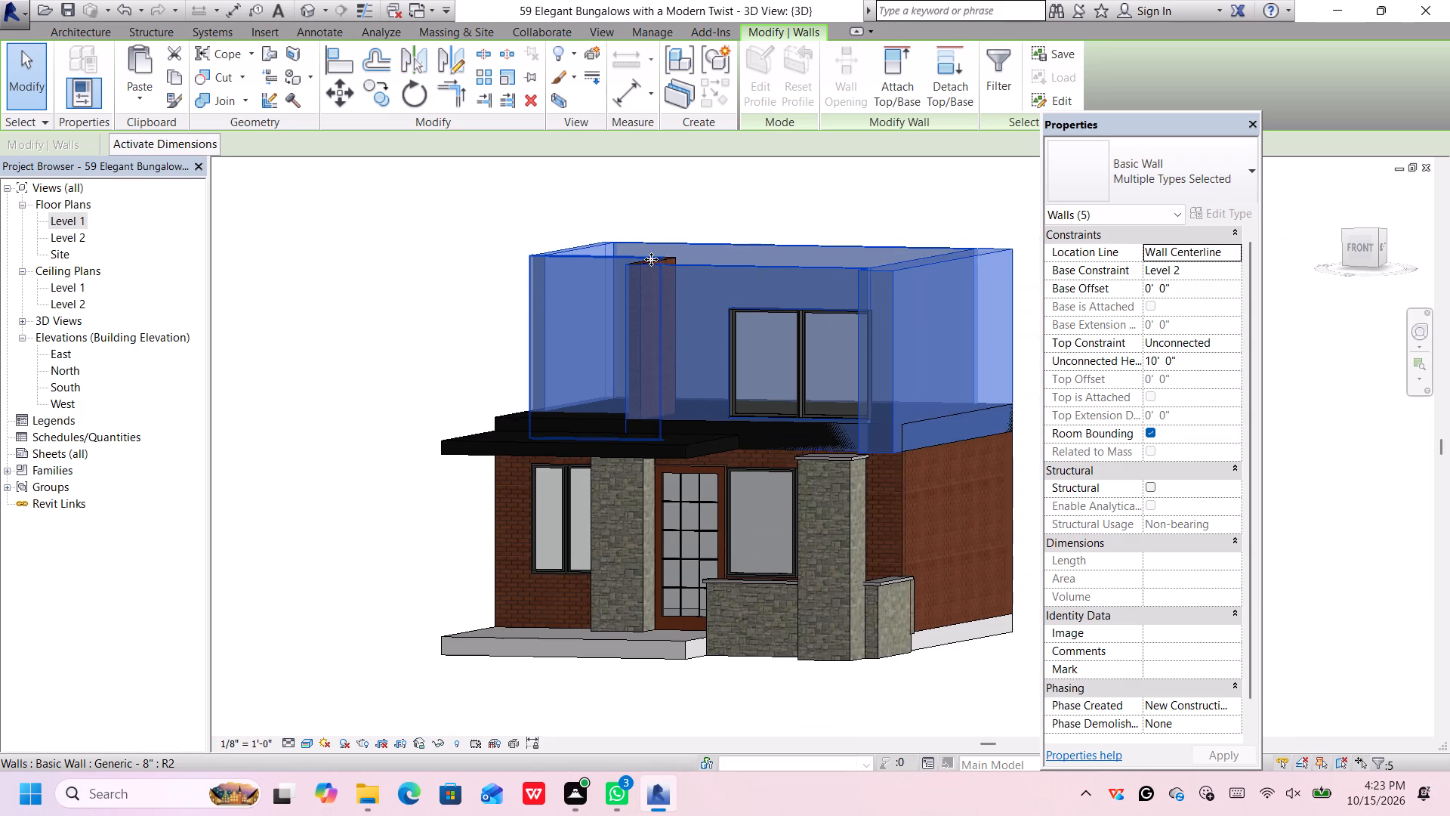
{"action": "middle_click_drag", "start_coordinate": [651, 261], "coordinate": [745, 295], "text": "ctrl"}
{"action": "scroll", "coordinate": [592, 286], "scroll_direction": "down", "scroll_amount": 1}
{"action": "middle_click_drag", "start_coordinate": [589, 286], "coordinate": [591, 286]}
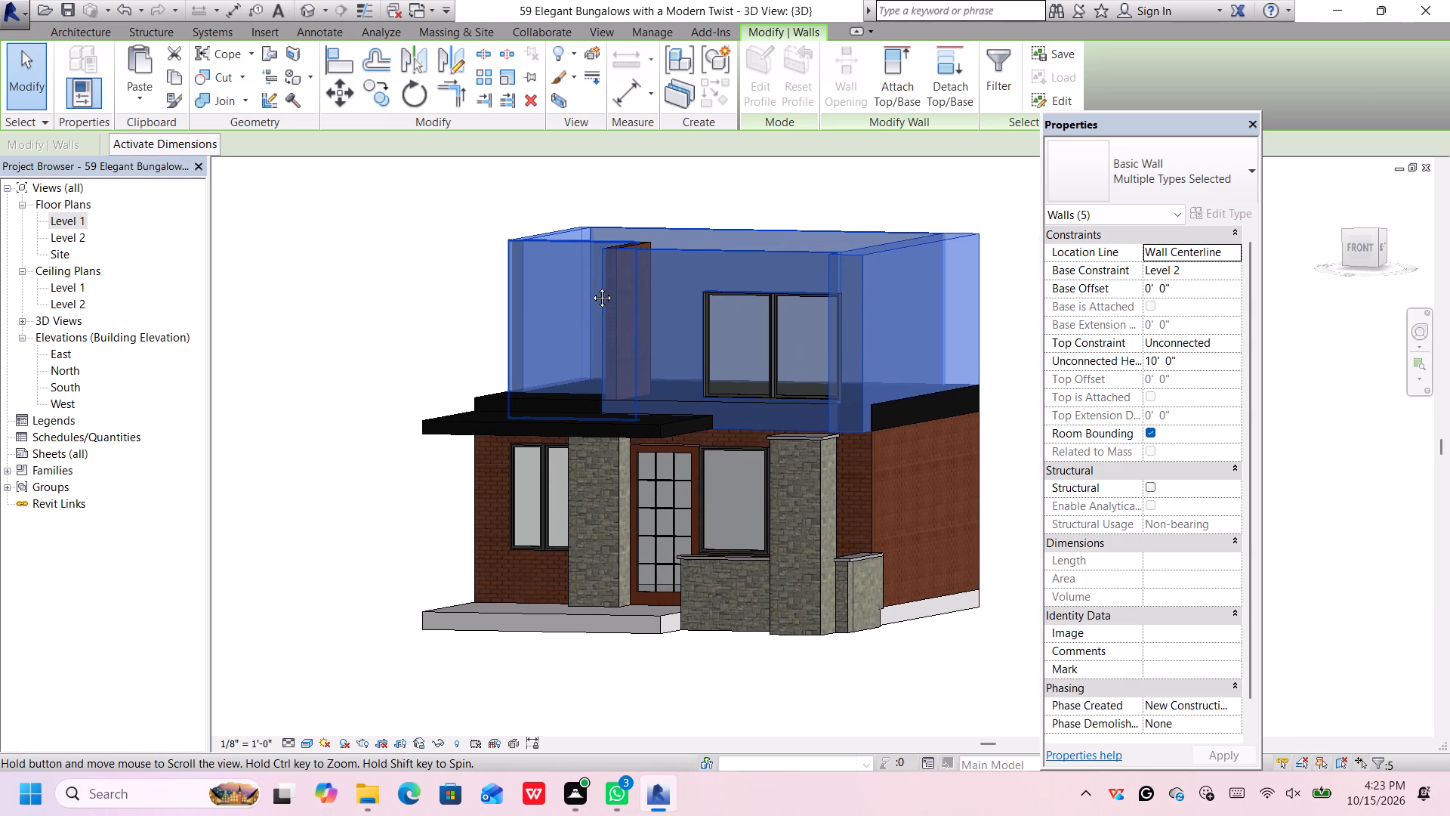
{"action": "middle_click_drag", "start_coordinate": [591, 286], "coordinate": [783, 301]}
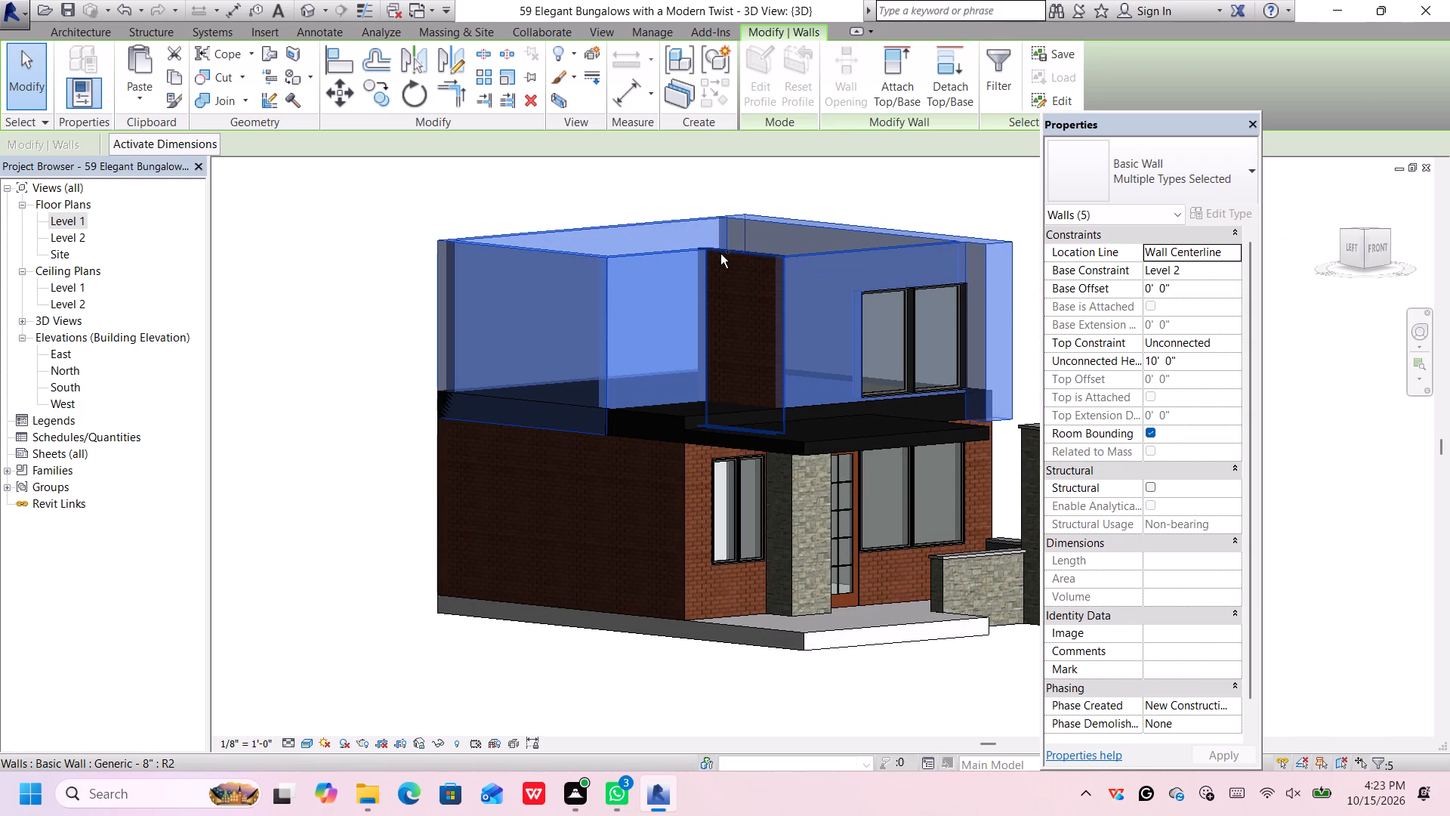
{"action": "left_click", "coordinate": [720, 254], "text": "ctrl"}
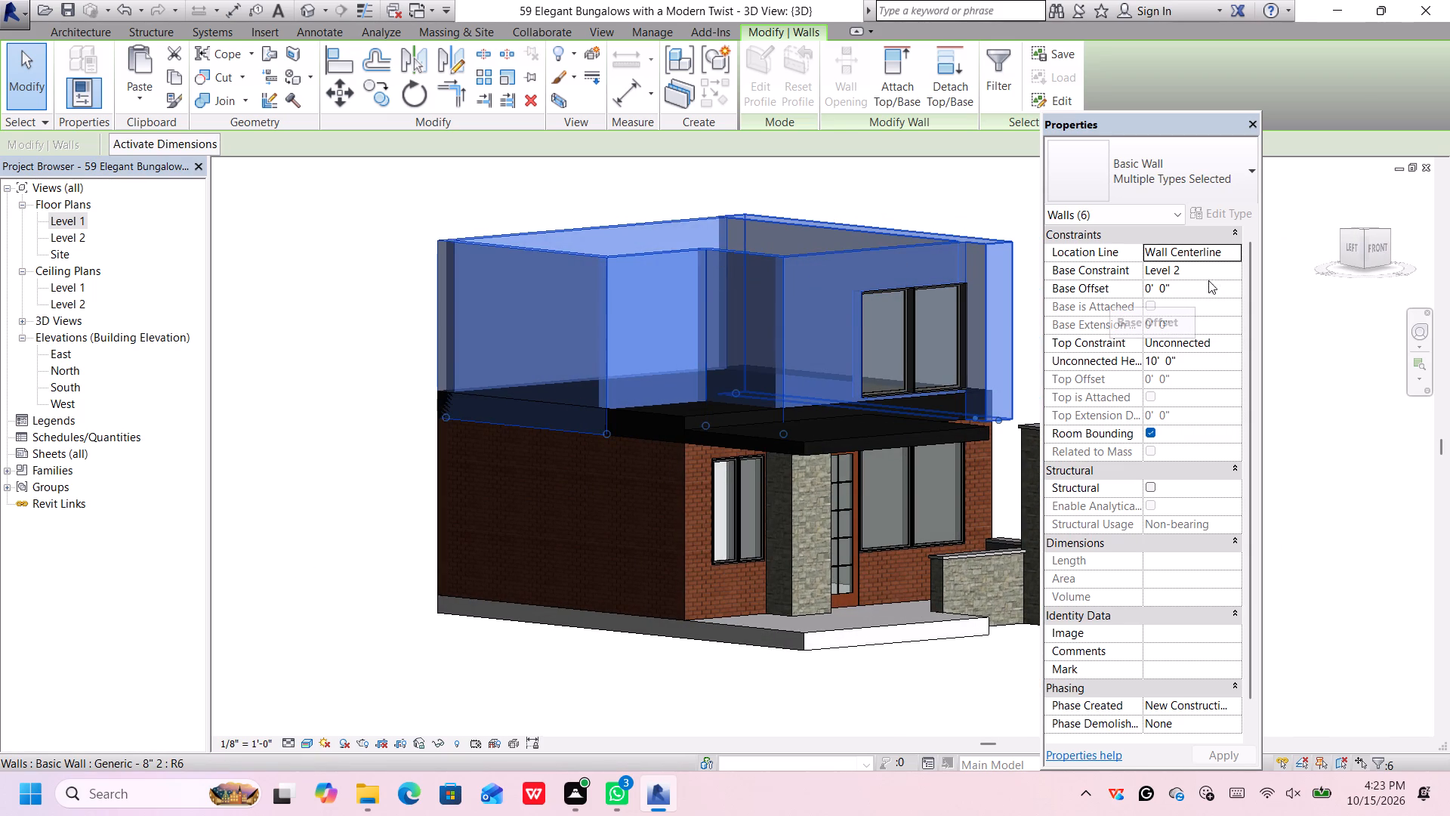
{"action": "left_click", "coordinate": [1196, 289]}
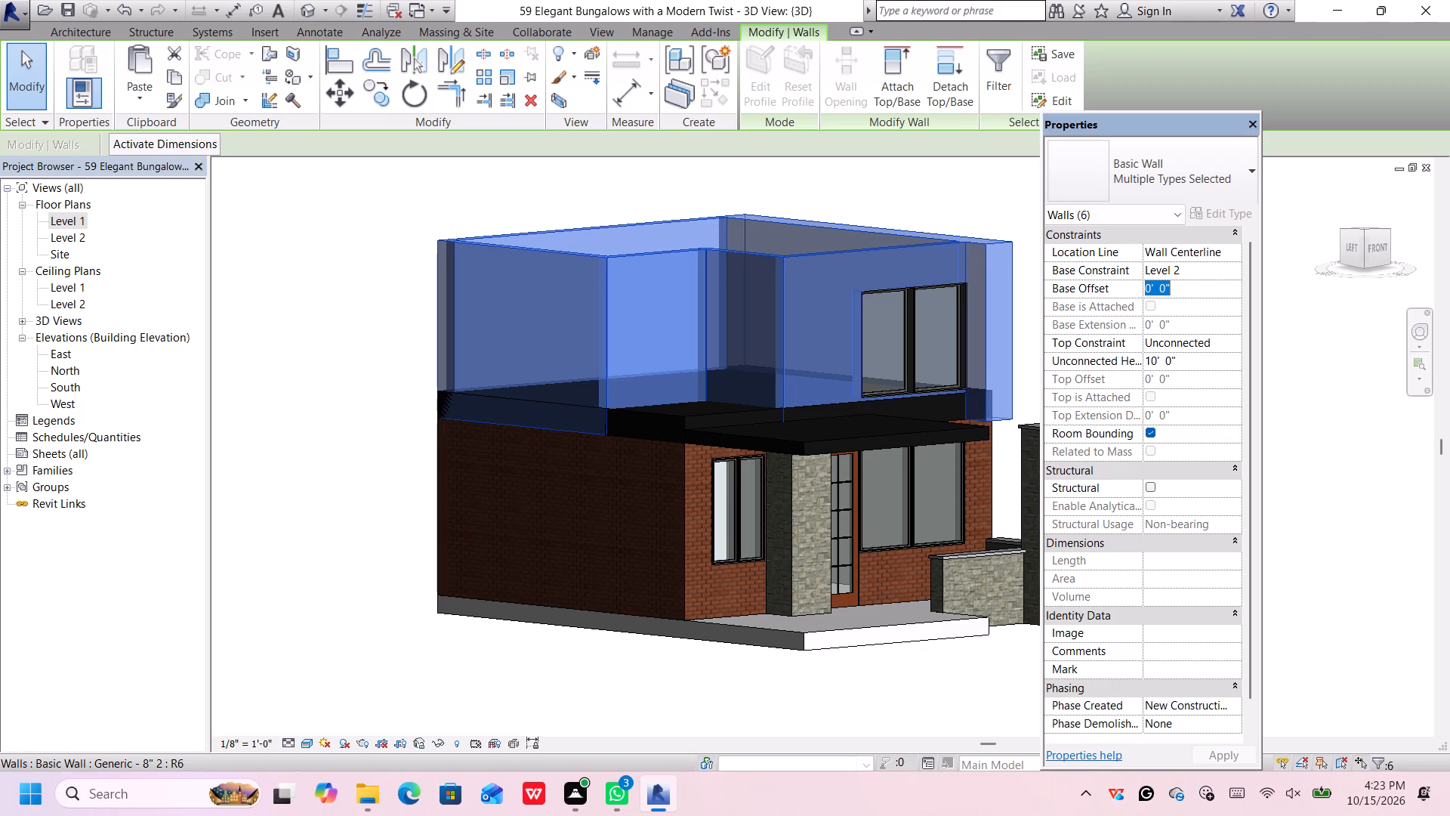
{"action": "key", "text": "BackSpace"}
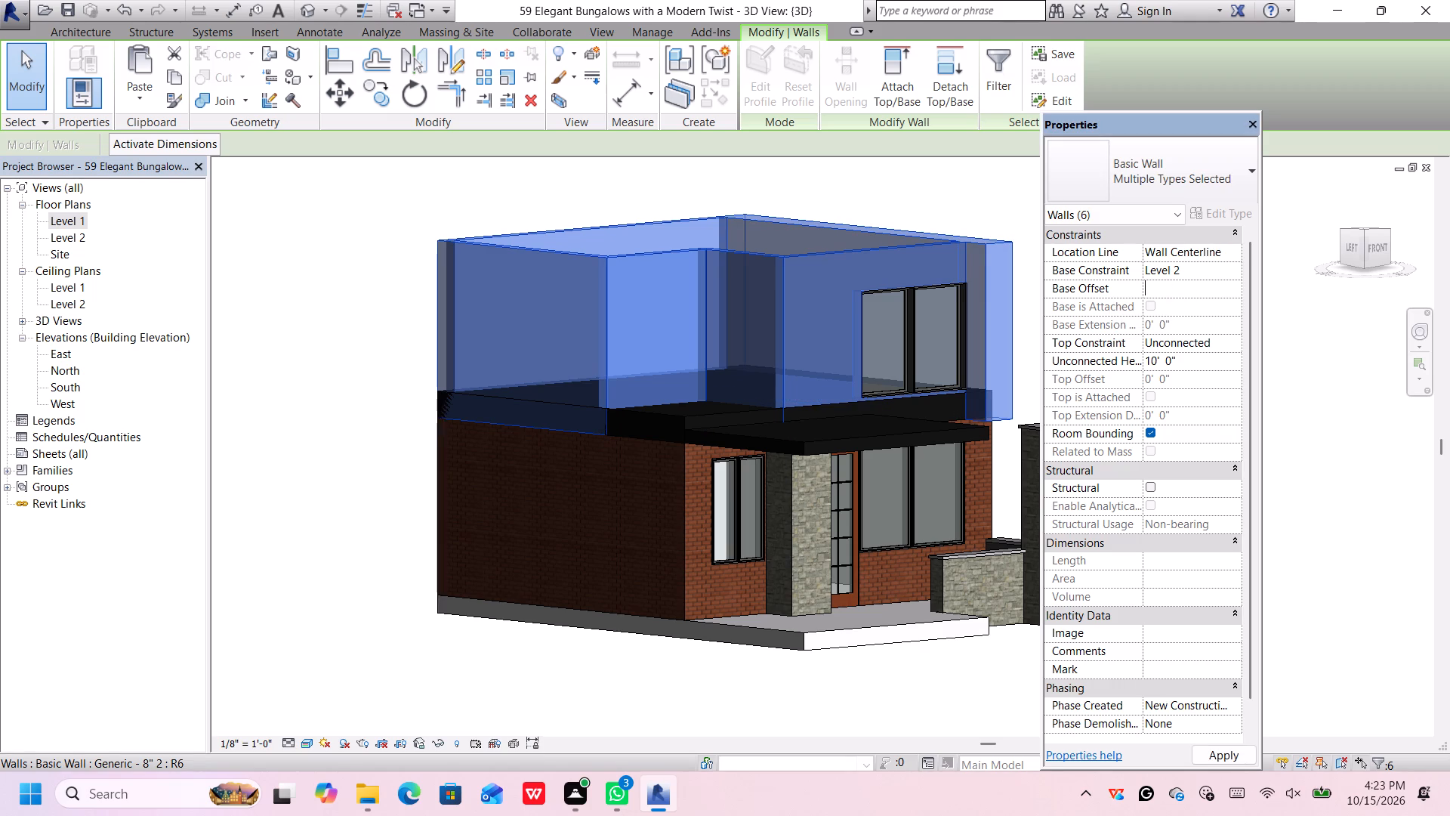
{"action": "type", "text": "18'"}
{"action": "key", "text": "BackSpace"}
{"action": "key", "text": "shift+quotedbl"}
{"action": "key", "text": "Return"}
{"action": "key", "text": "Return"}
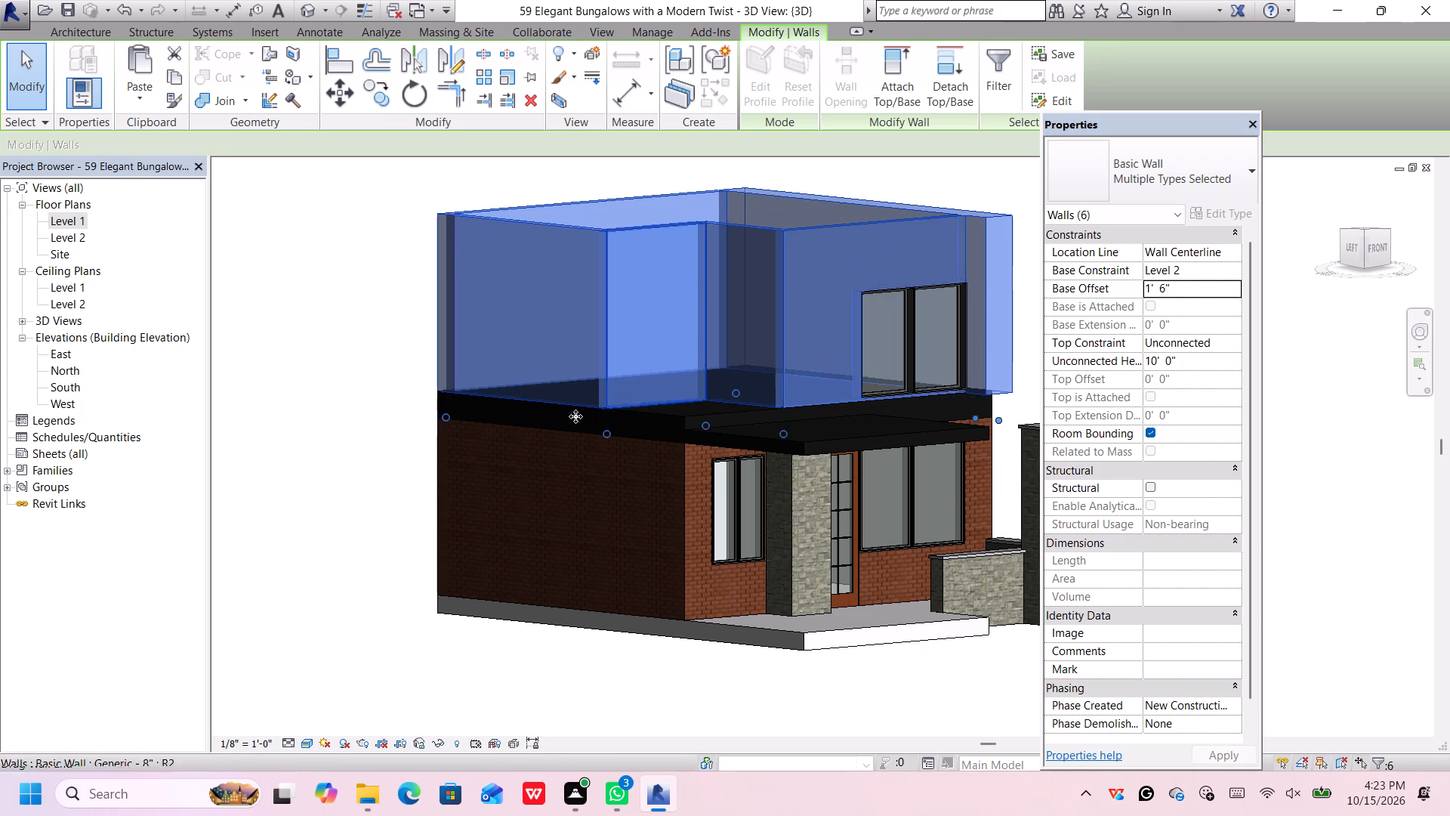
Examine where the bottoms of the Level 2 walls meet the black flat roof edge at the stepped front corner.
{"action": "scroll", "coordinate": [571, 421], "scroll_direction": "up", "scroll_amount": 6}
{"action": "scroll", "coordinate": [628, 394], "scroll_direction": "up", "scroll_amount": 7}
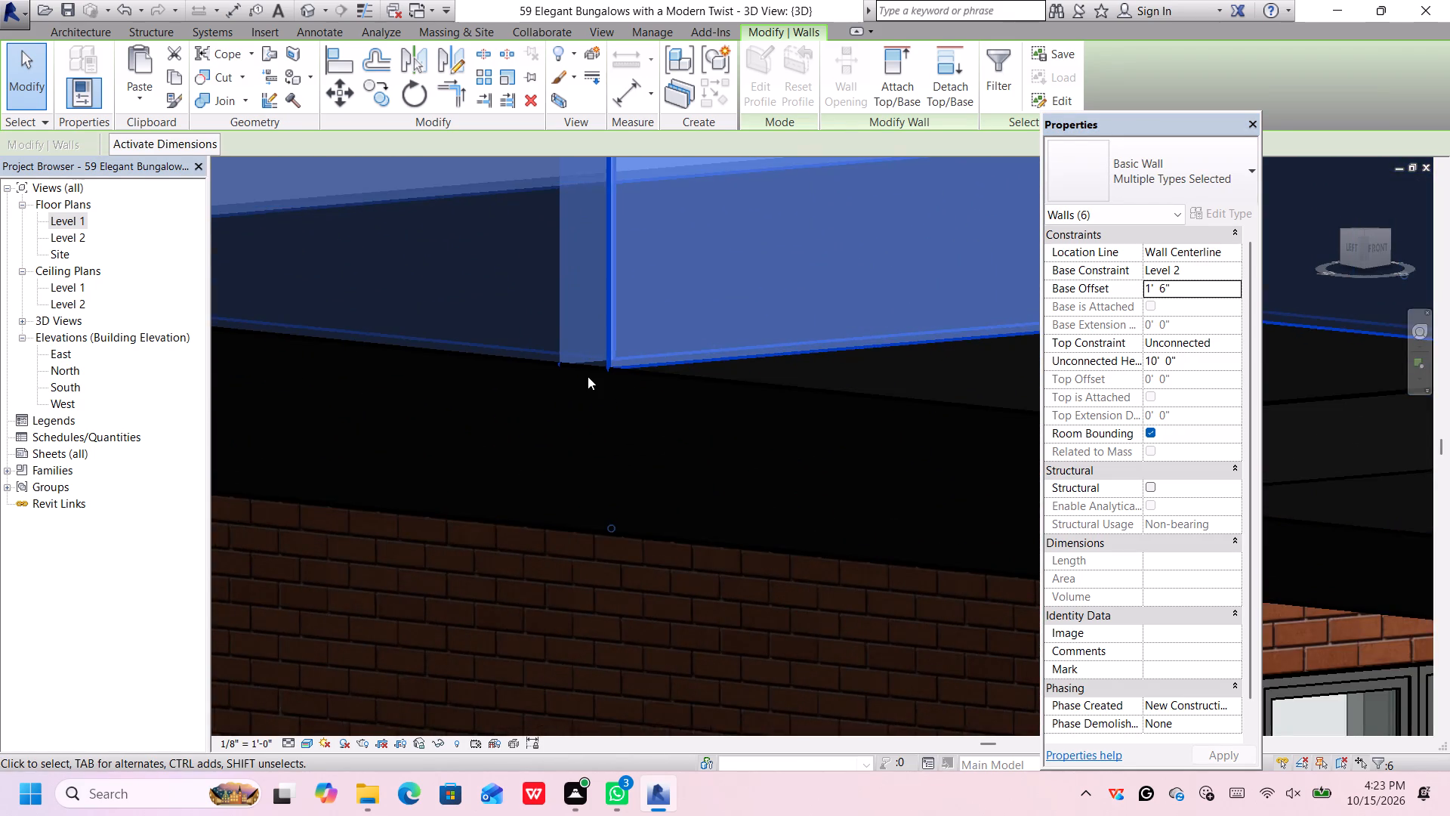
{"action": "scroll", "coordinate": [588, 376], "scroll_direction": "up", "scroll_amount": 5}
{"action": "scroll", "coordinate": [605, 369], "scroll_direction": "down", "scroll_amount": 7}
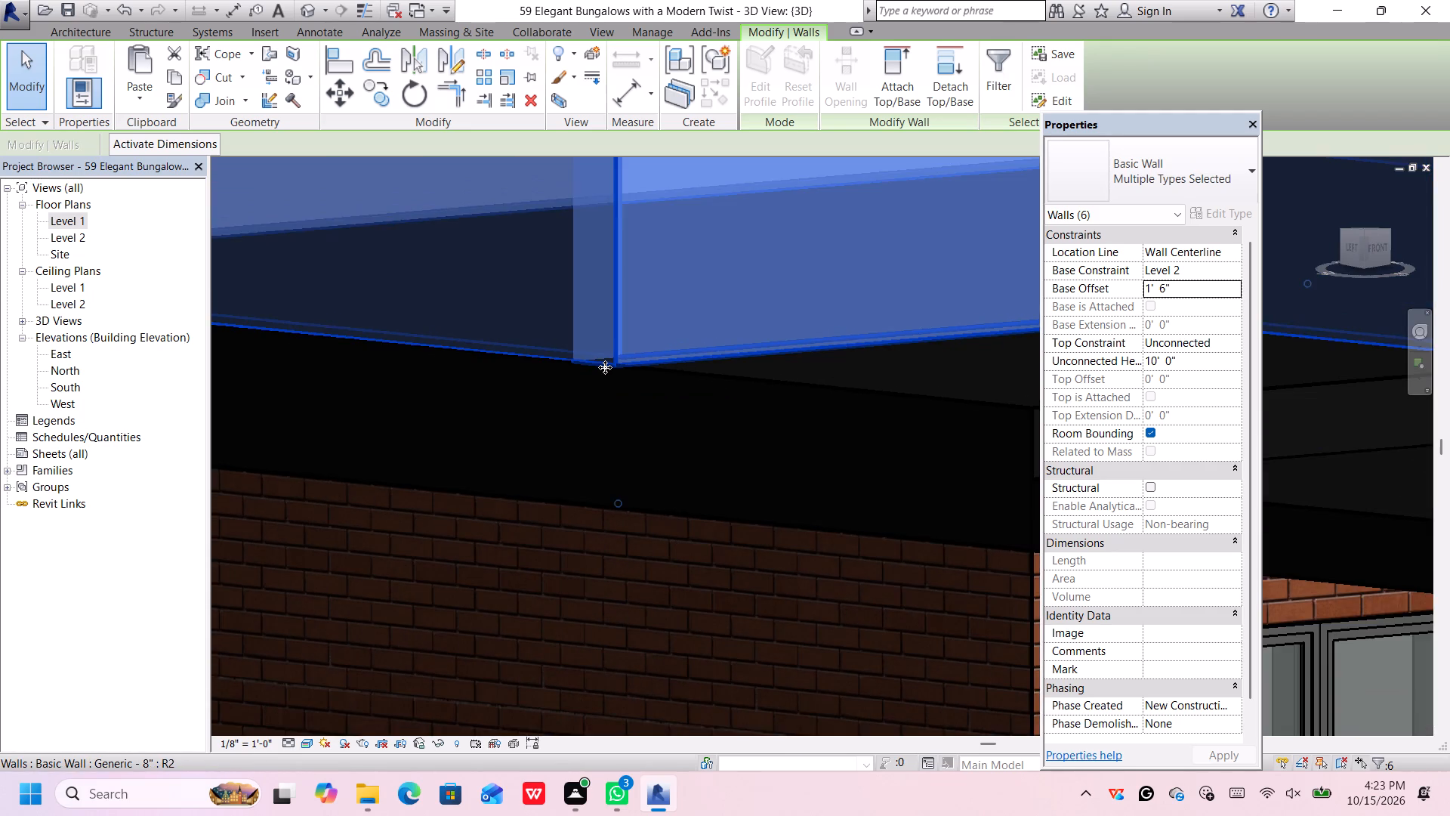
{"action": "scroll", "coordinate": [605, 367], "scroll_direction": "down", "scroll_amount": 9}
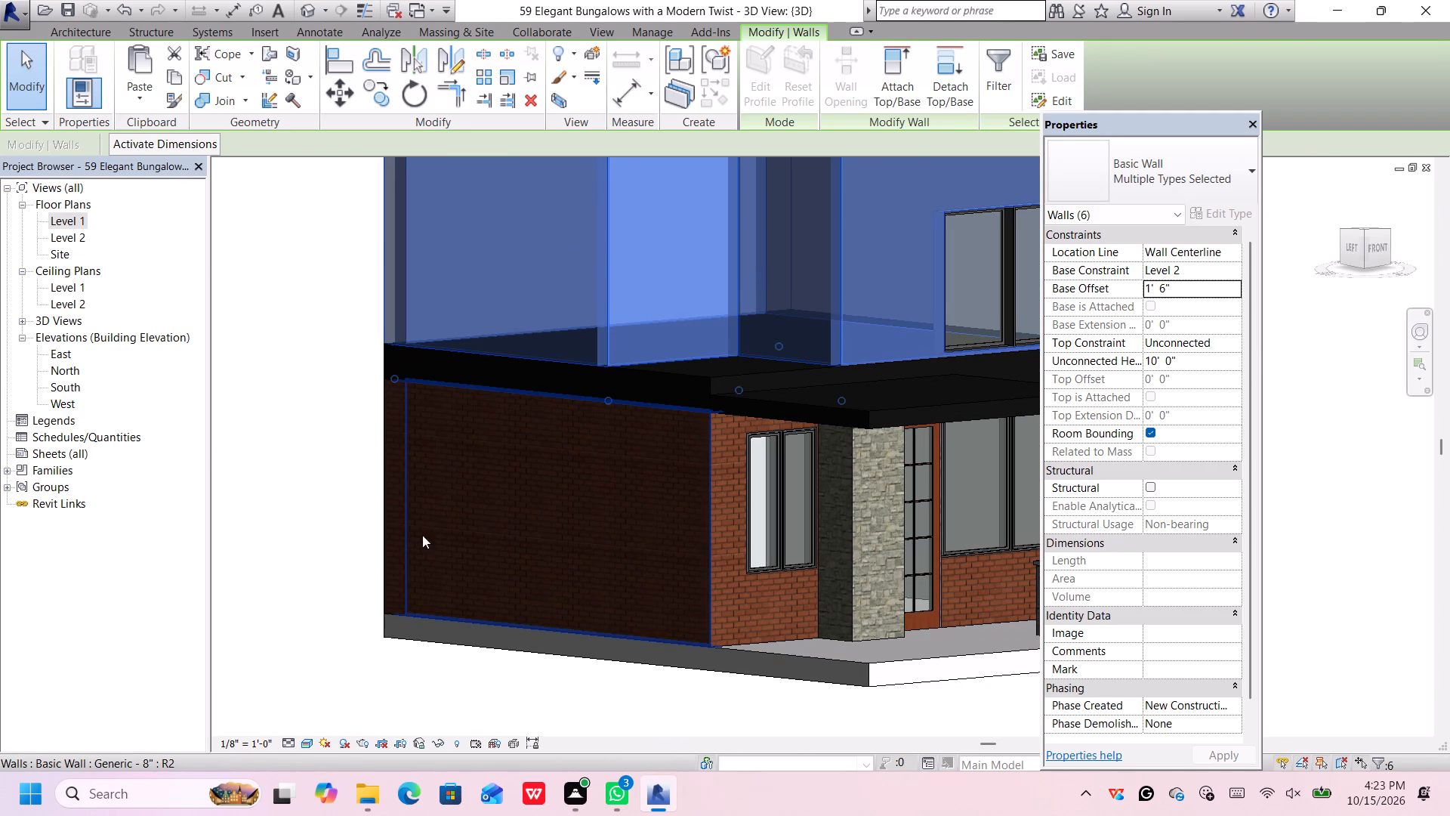
{"action": "left_click", "coordinate": [305, 427]}
Examine the house front in 3D, including the upper window group, porch roof and projecting end of the thick east wall.
{"action": "scroll", "coordinate": [661, 360], "scroll_direction": "down", "scroll_amount": 4}
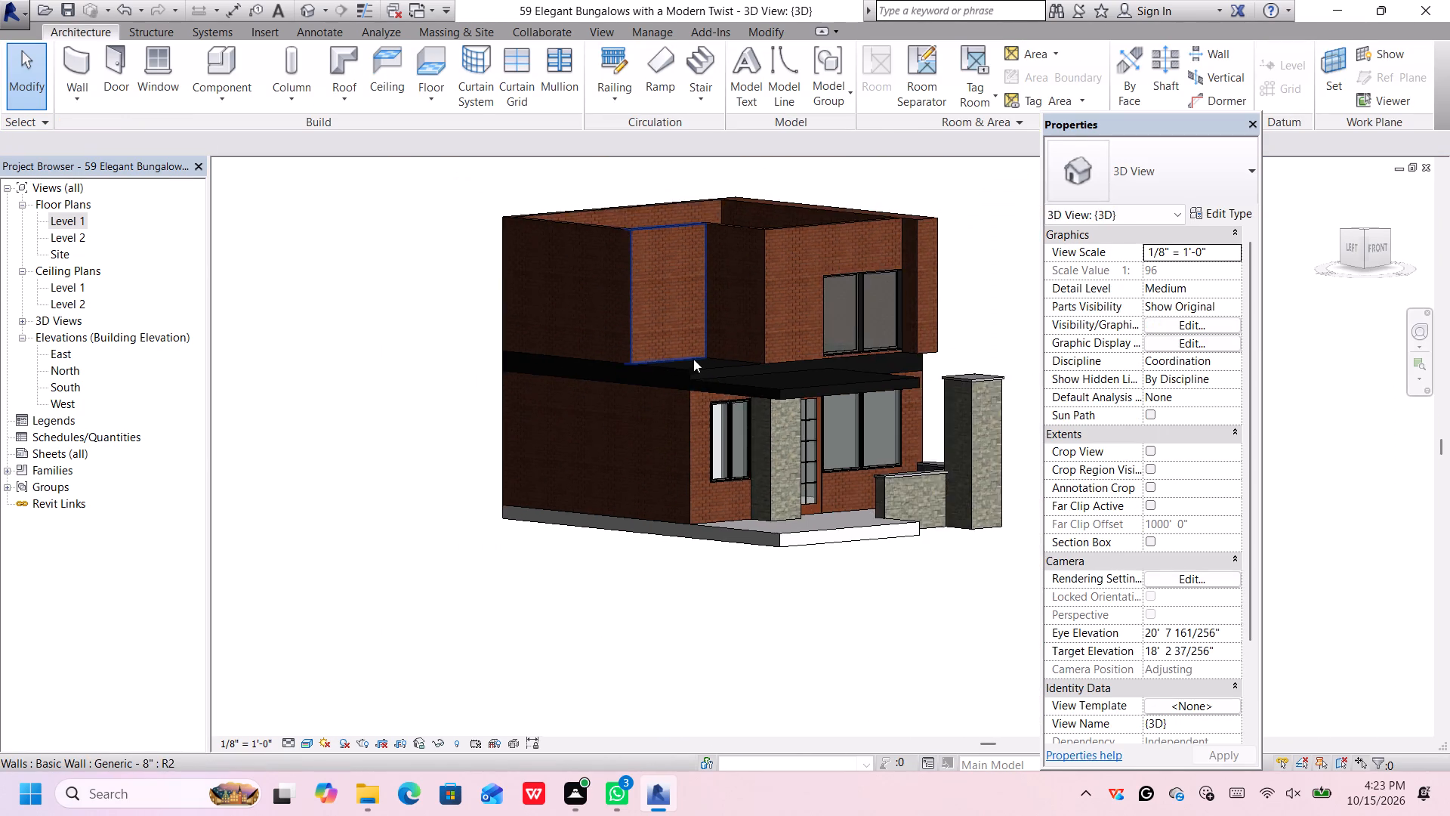
{"action": "scroll", "coordinate": [693, 359], "scroll_direction": "down", "scroll_amount": 2}
{"action": "middle_click_drag", "start_coordinate": [919, 344], "coordinate": [888, 342]}
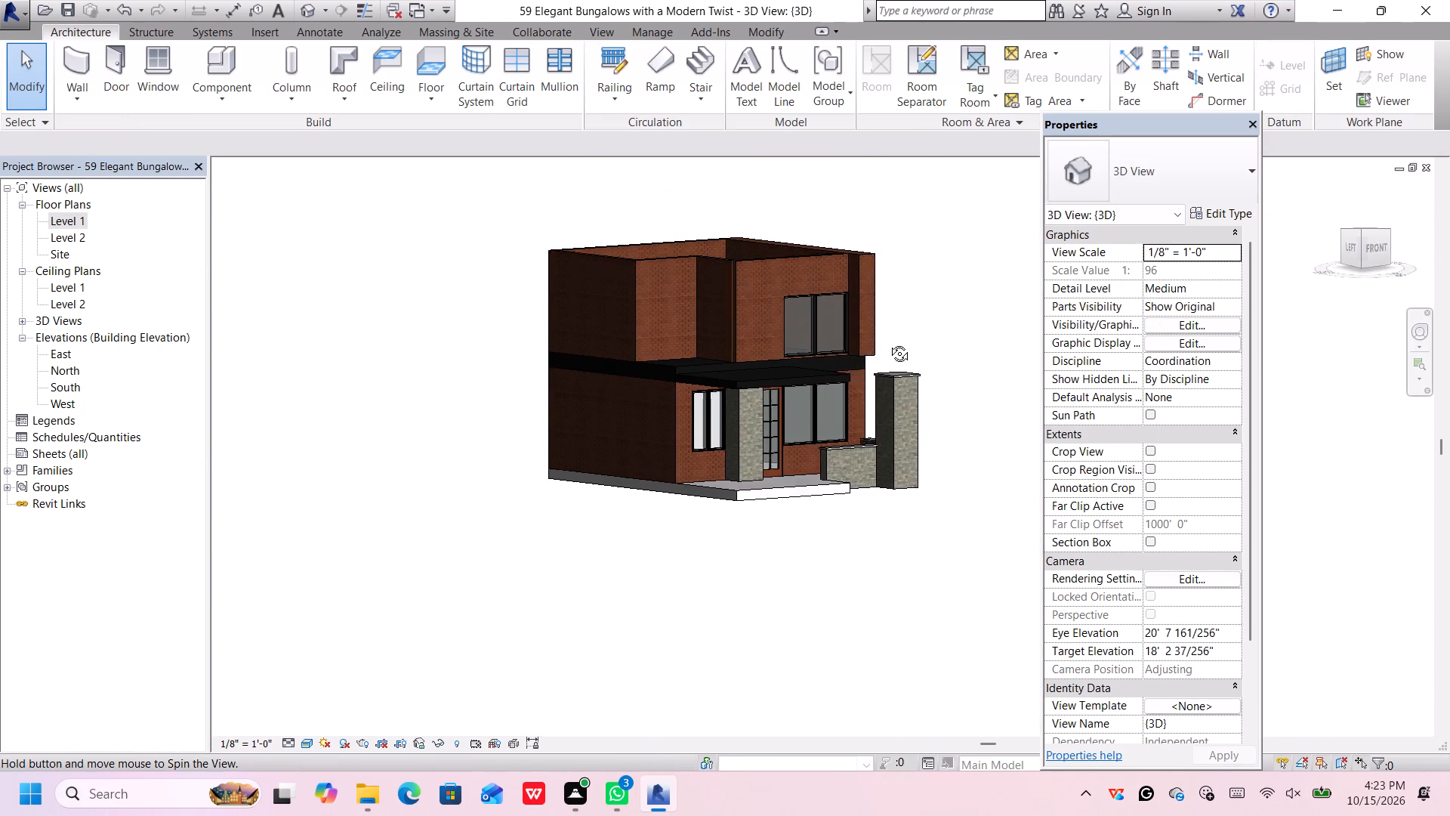
{"action": "middle_click_drag", "start_coordinate": [888, 342], "coordinate": [810, 337]}
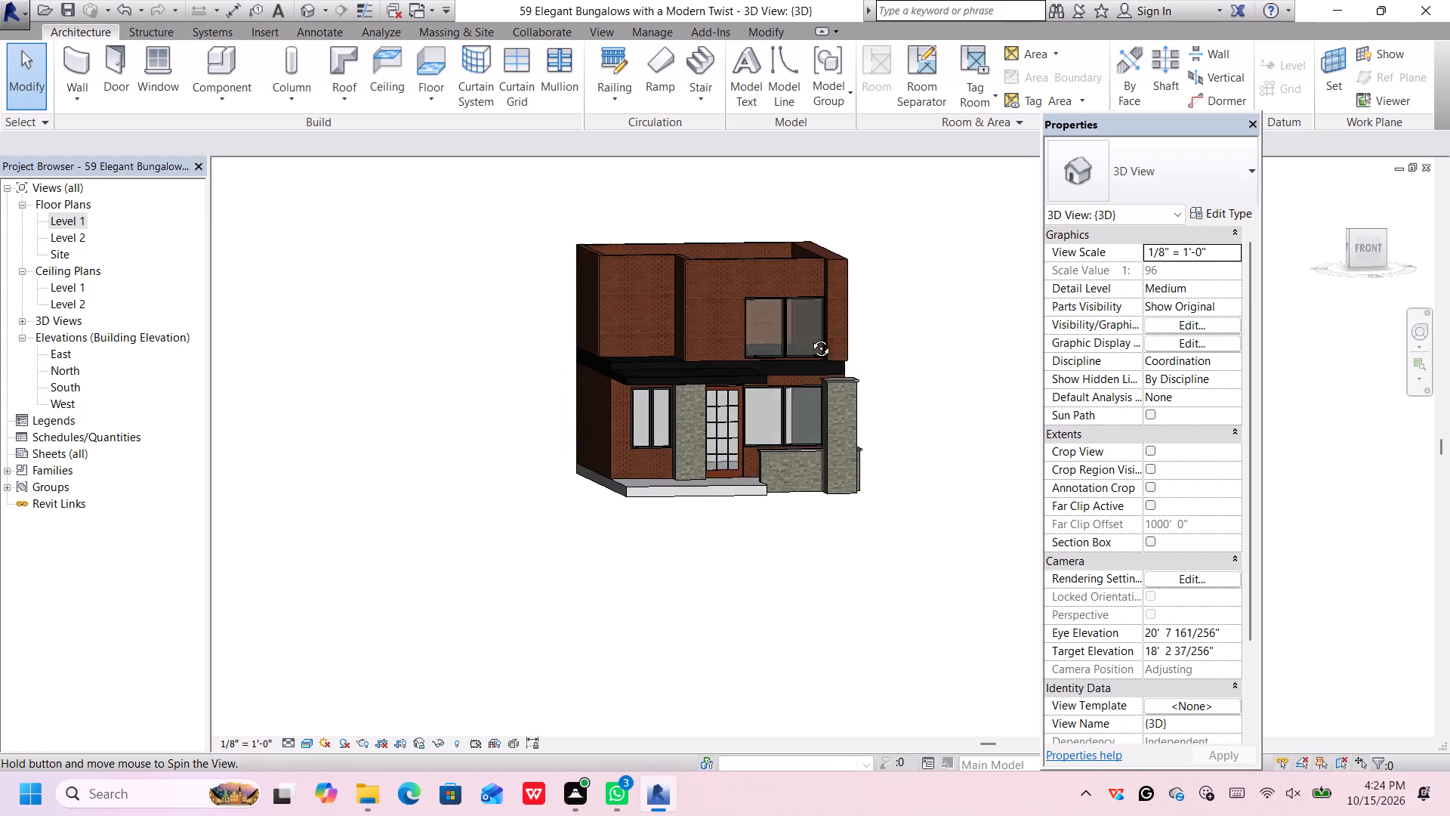
{"action": "middle_click_drag", "start_coordinate": [810, 337], "coordinate": [832, 320]}
{"action": "scroll", "coordinate": [832, 321], "scroll_direction": "up", "scroll_amount": 5}
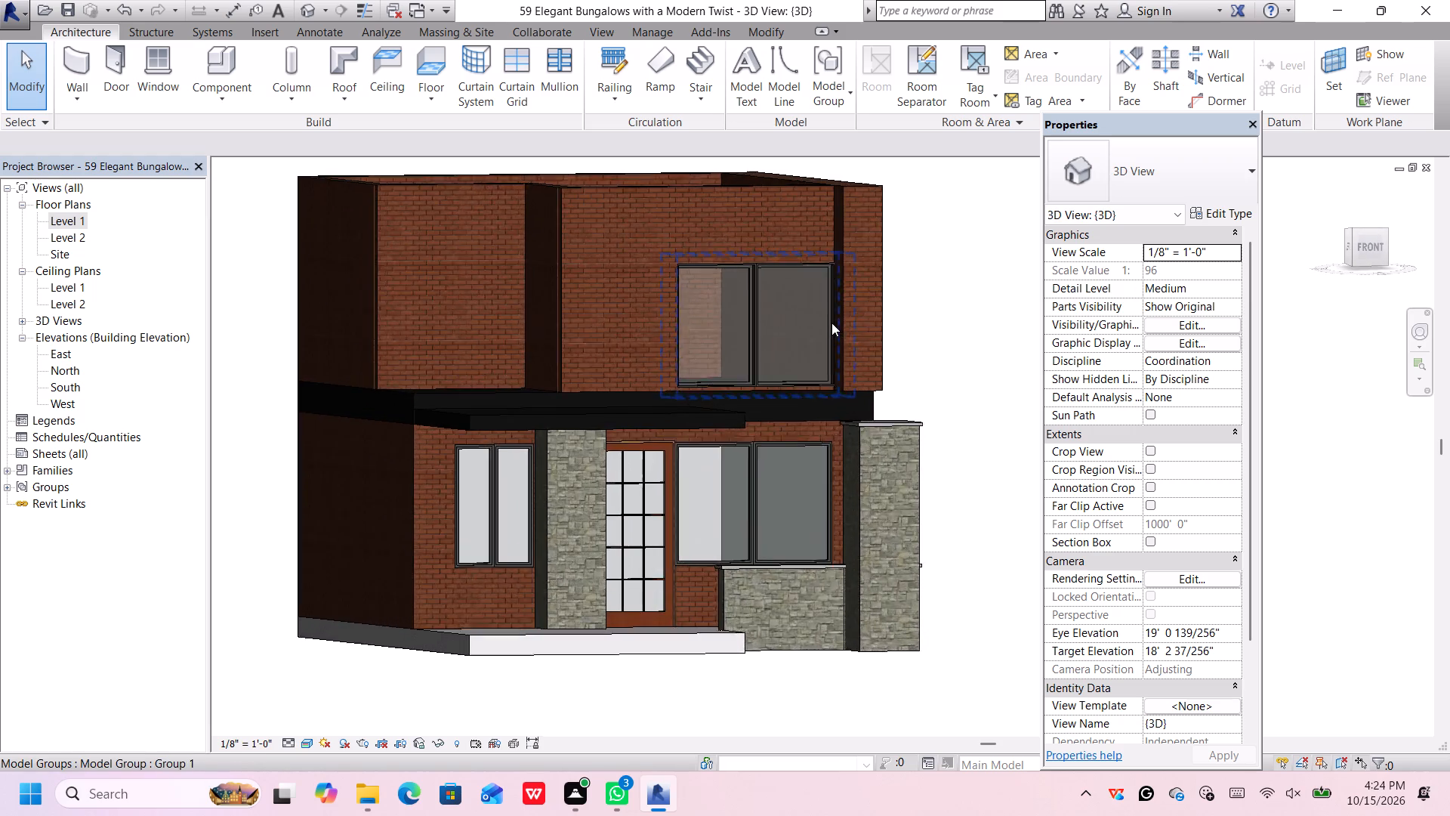
{"action": "scroll", "coordinate": [831, 323], "scroll_direction": "up", "scroll_amount": 4}
{"action": "scroll", "coordinate": [862, 317], "scroll_direction": "down", "scroll_amount": 3}
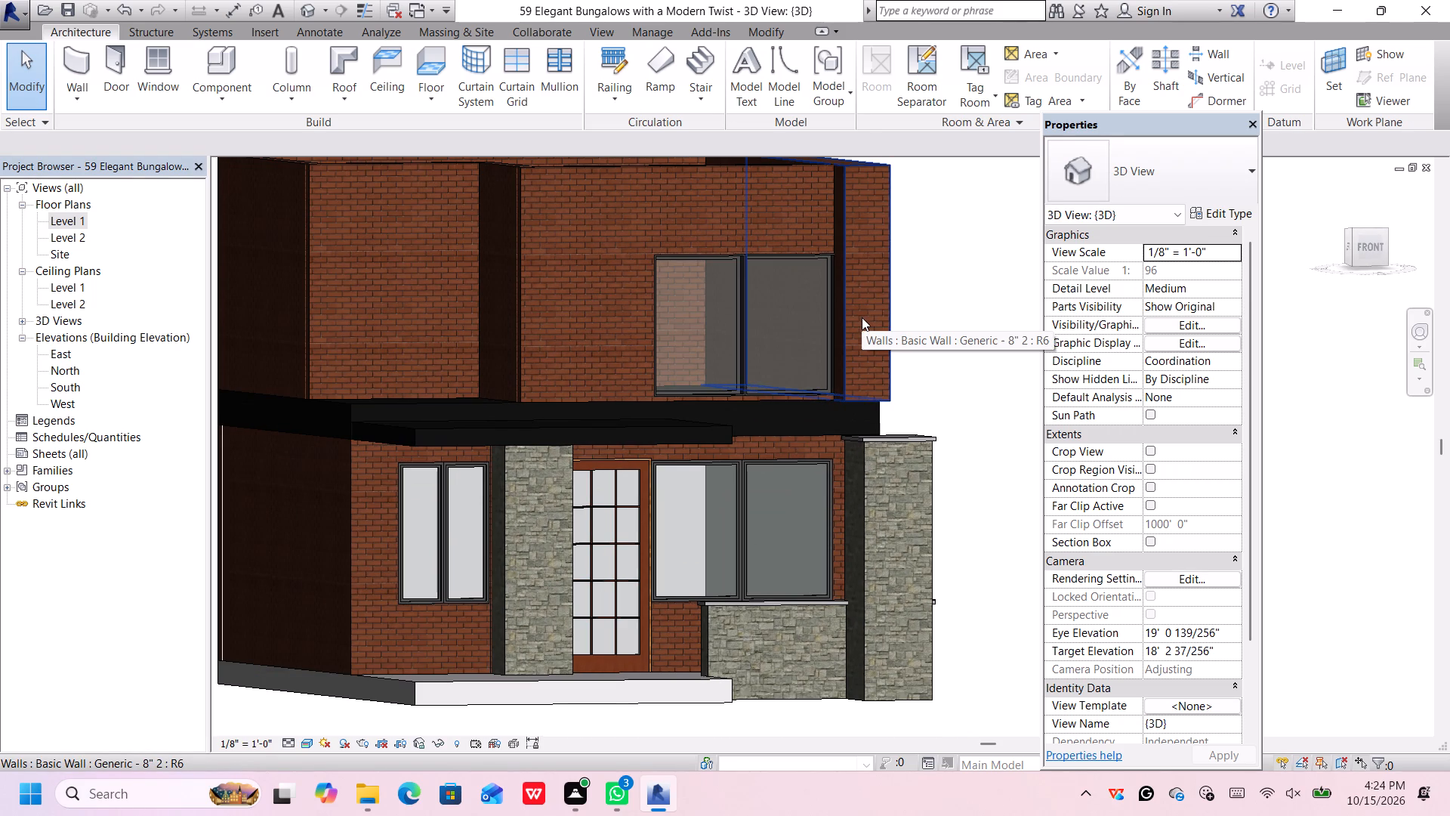
{"action": "middle_click", "coordinate": [860, 320]}
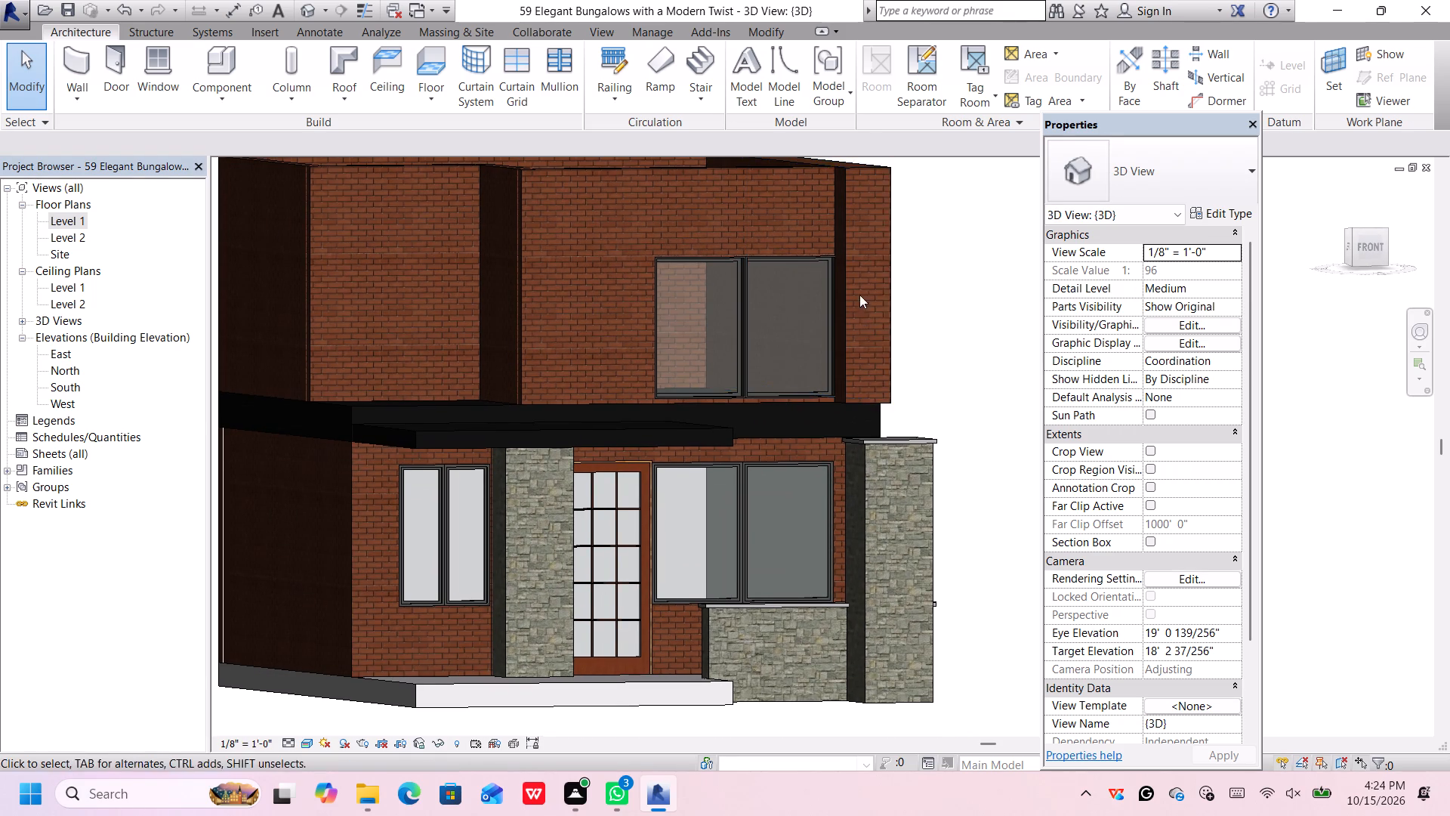
{"action": "middle_click_drag", "start_coordinate": [857, 295], "coordinate": [866, 326]}
{"action": "middle_click_drag", "start_coordinate": [866, 329], "coordinate": [870, 338], "text": "shift"}
{"action": "middle_click", "coordinate": [870, 350], "text": "shift"}
{"action": "middle_click", "coordinate": [855, 477], "text": "shift"}
{"action": "middle_click", "coordinate": [855, 482], "text": "shift"}
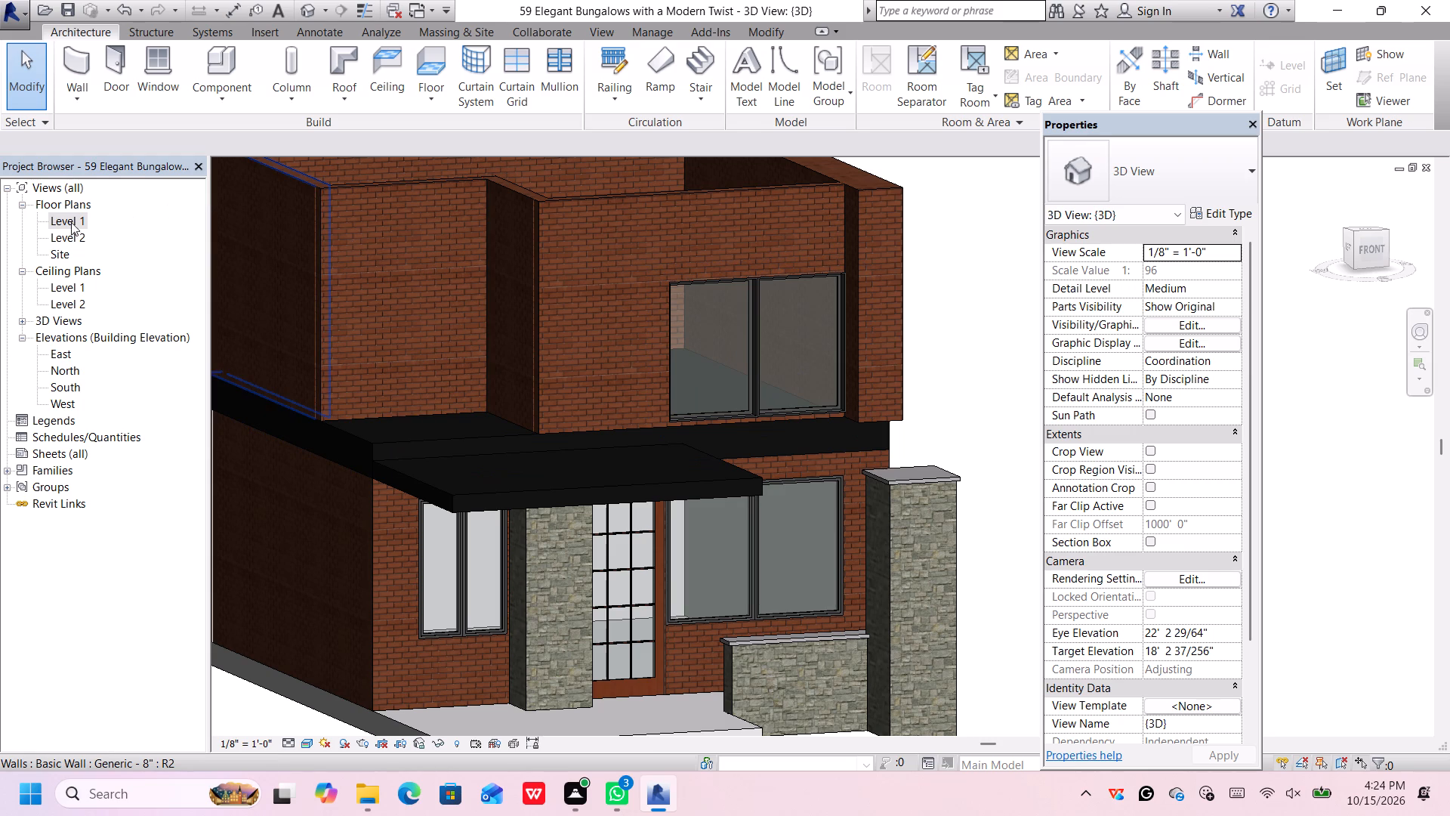
In the Level 2 floor plan, extend the front end of the thick east wall so the wall is 23' 0" long.
{"action": "left_click", "coordinate": [69, 230]}
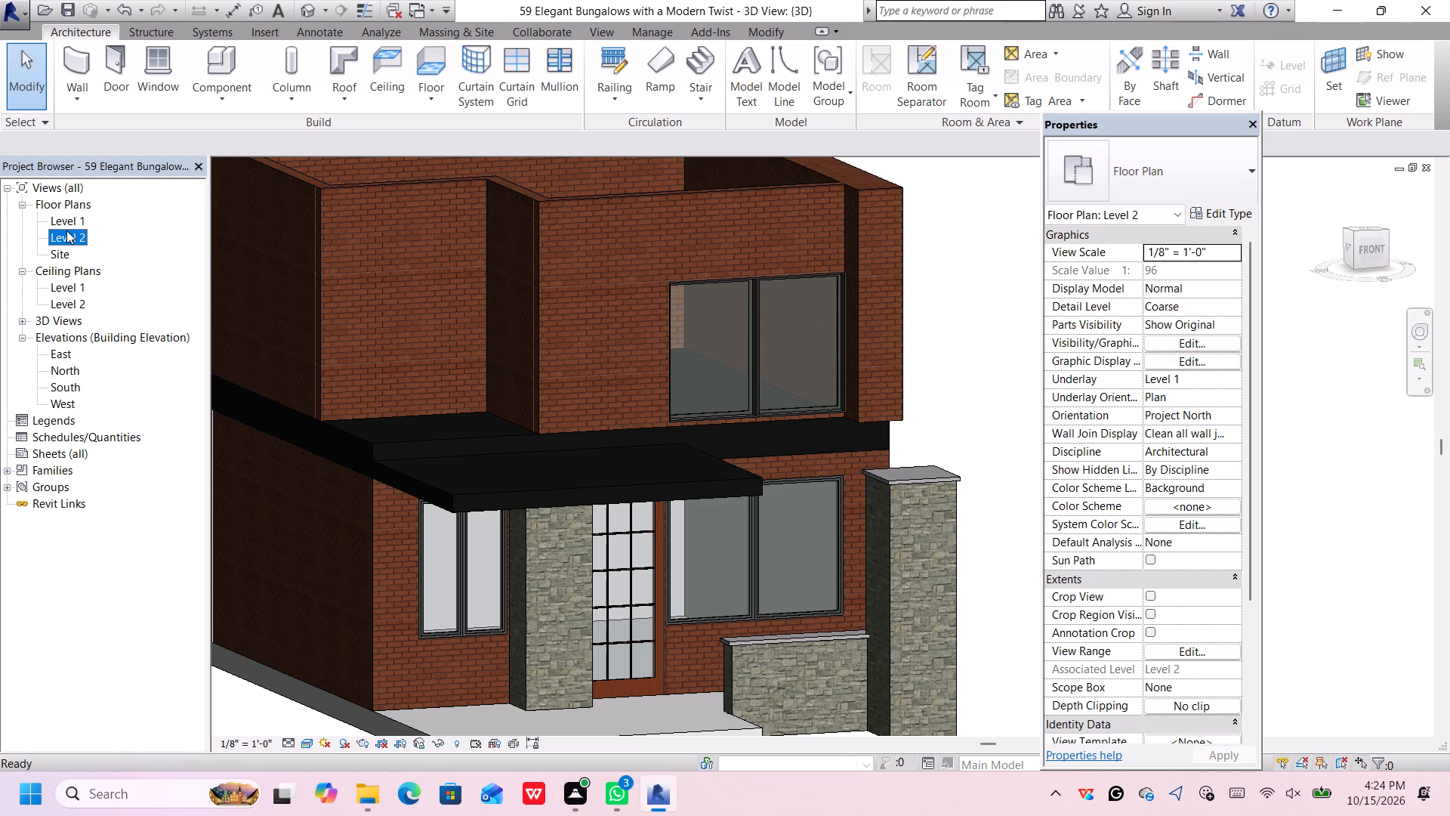
{"action": "double_click", "coordinate": [69, 236]}
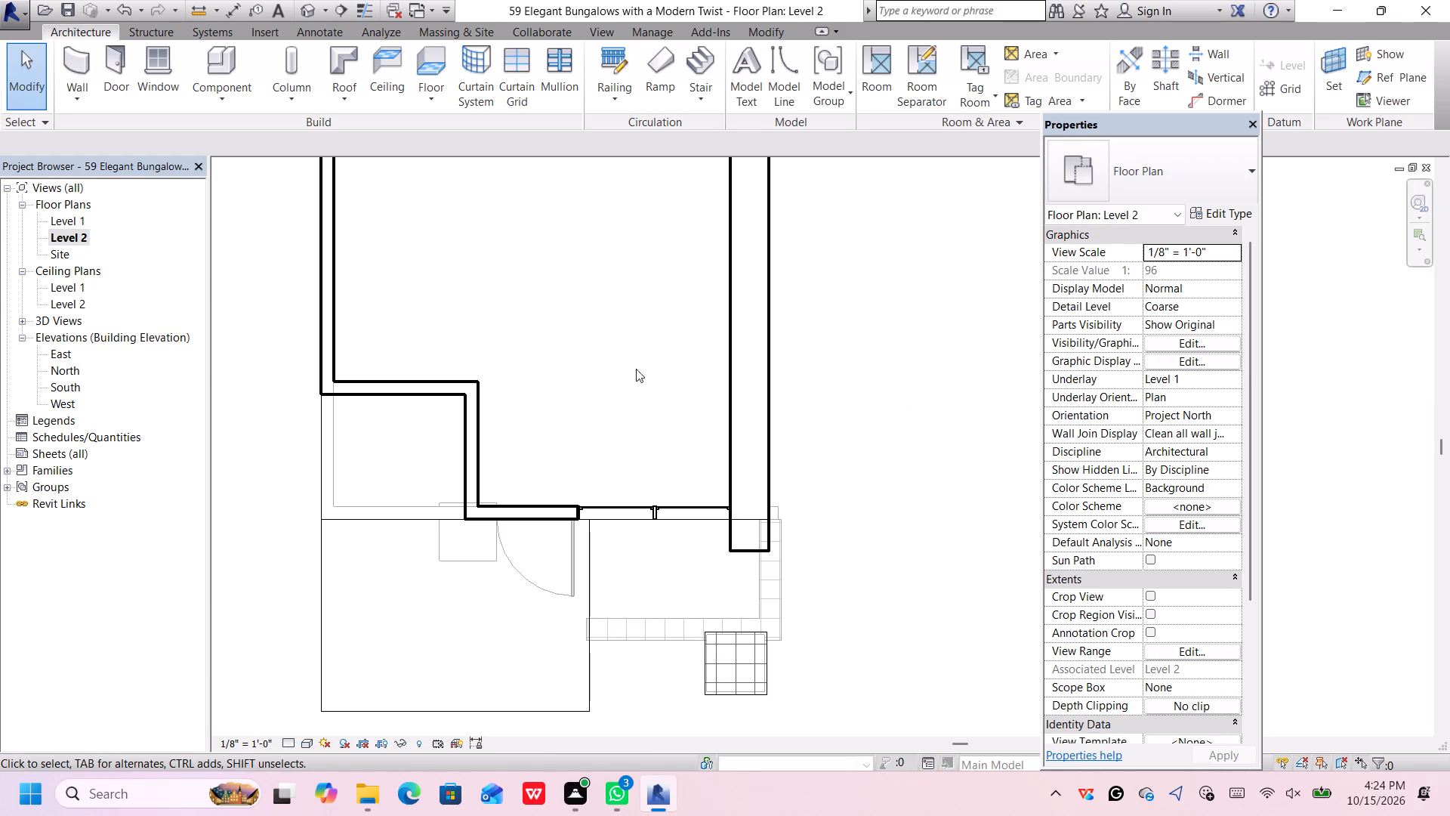
{"action": "left_click", "coordinate": [748, 546]}
{"action": "left_click_drag", "start_coordinate": [748, 551], "coordinate": [750, 587]}
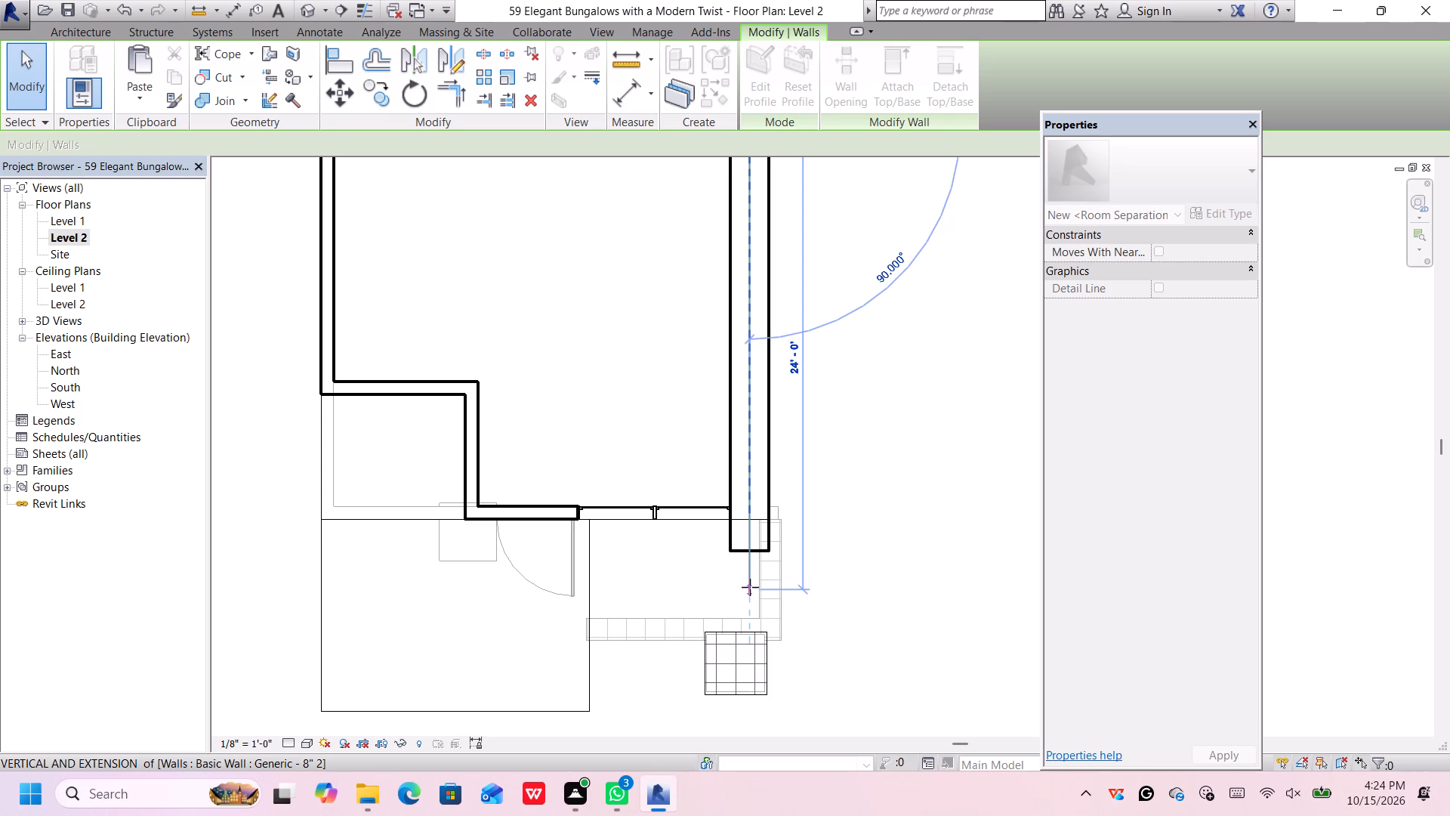
{"action": "left_click_drag", "start_coordinate": [750, 587], "coordinate": [751, 586]}
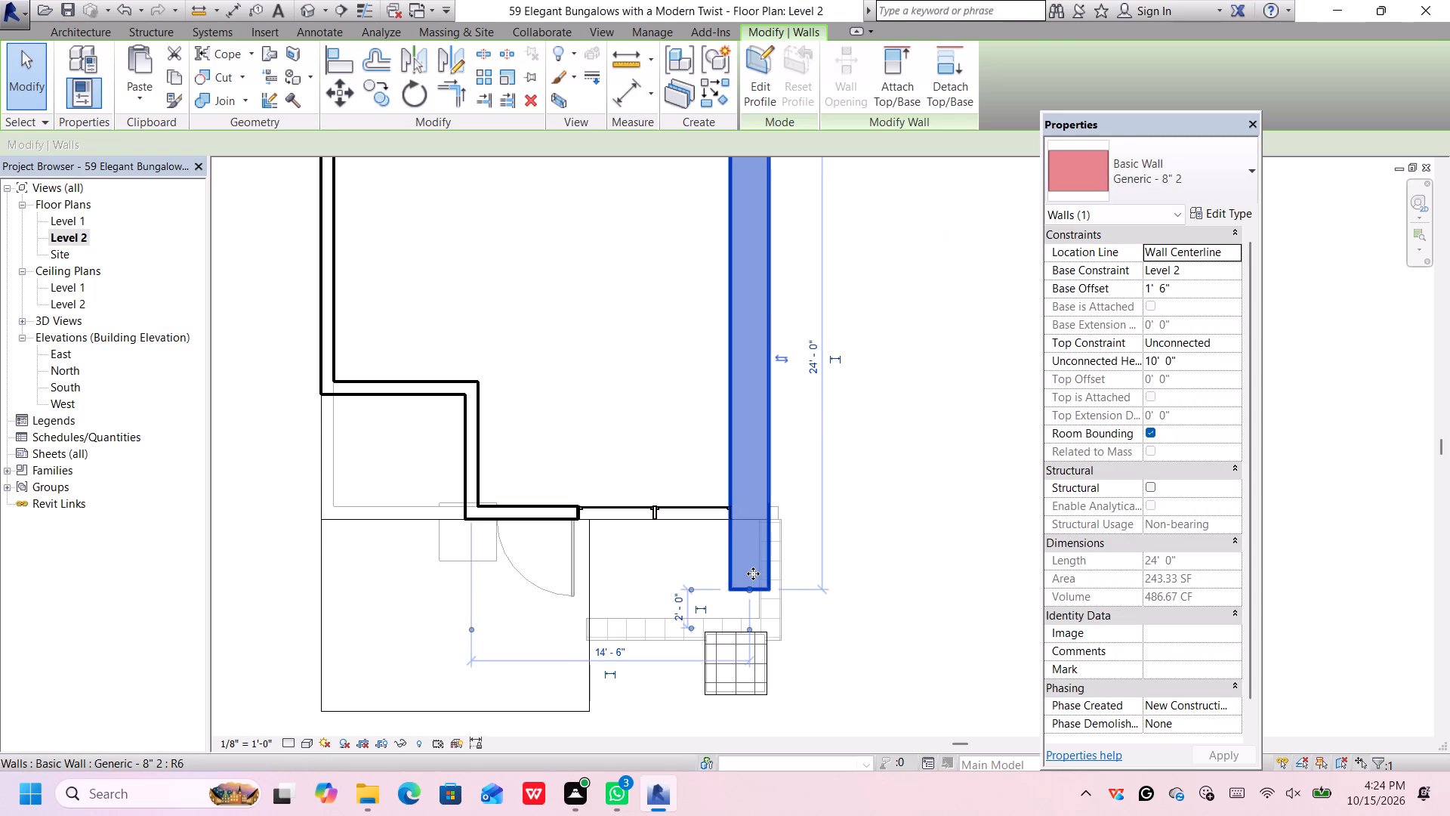
{"action": "left_click_drag", "start_coordinate": [745, 587], "coordinate": [750, 566]}
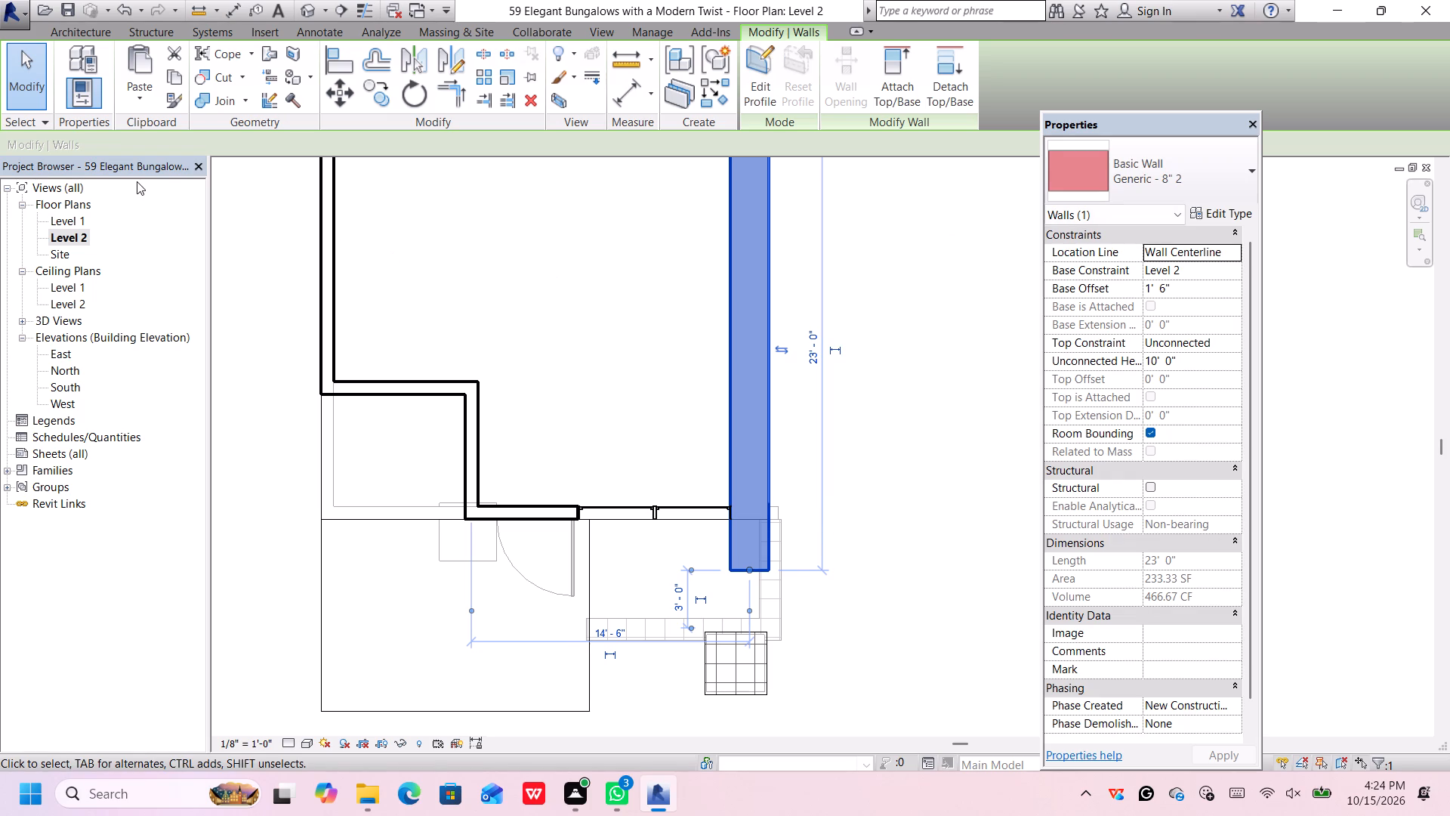
In the 3D view, nudge the upper two-window group slightly west and slightly up on the Level 2 projecting front wall.
{"action": "left_click", "coordinate": [305, 9]}
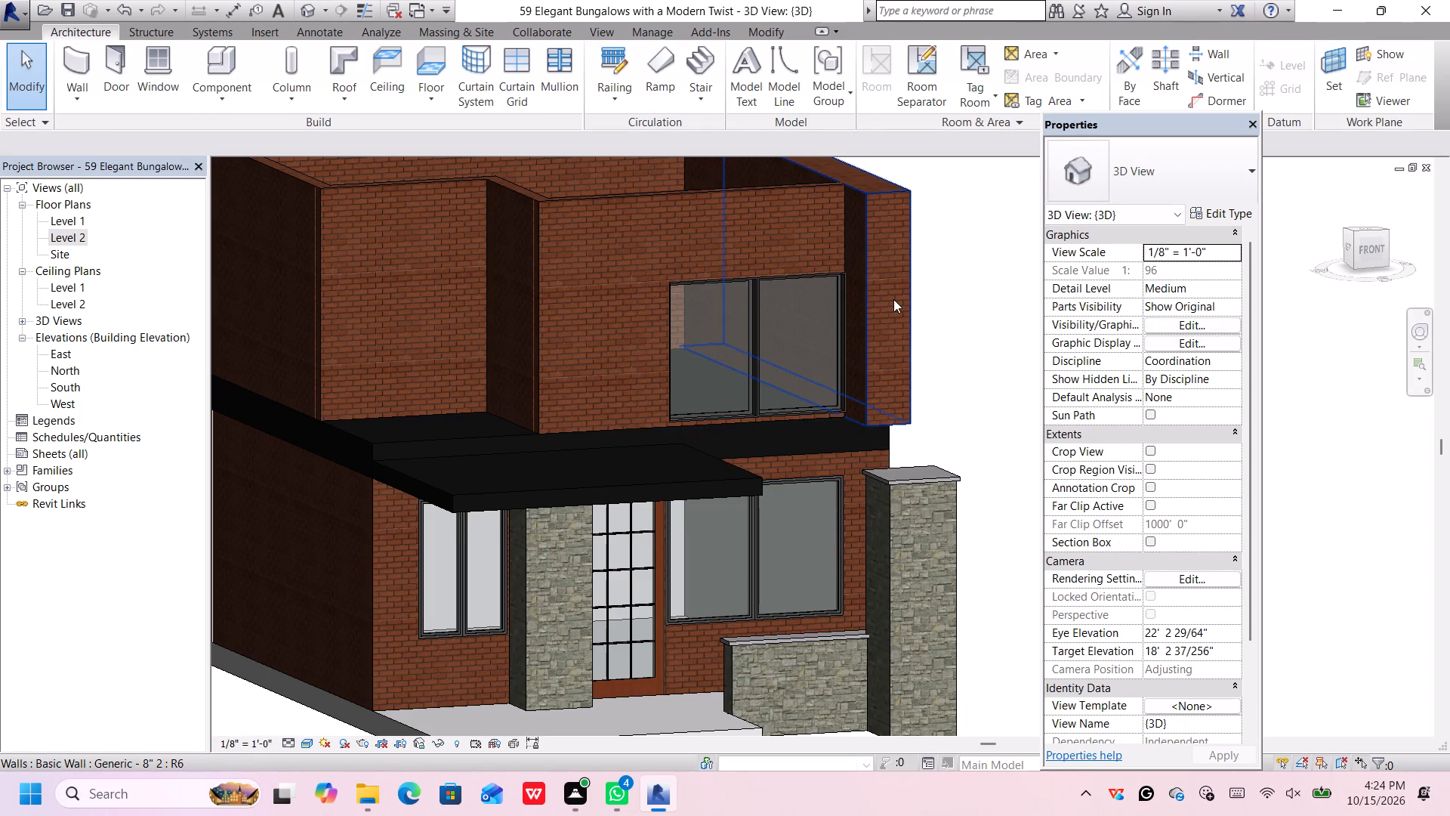
{"action": "scroll", "coordinate": [893, 300], "scroll_direction": "down", "scroll_amount": 3}
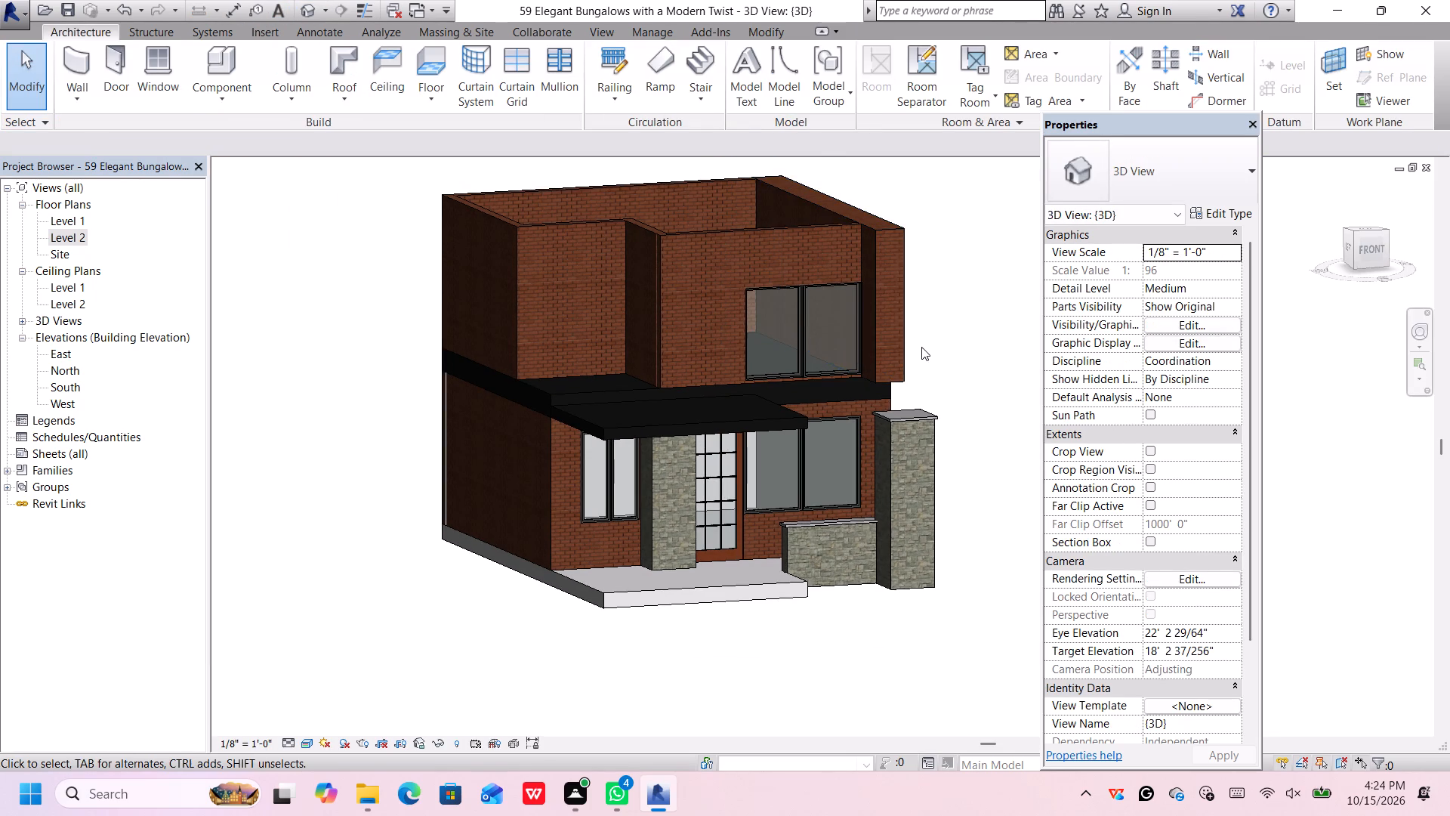
{"action": "scroll", "coordinate": [921, 346], "scroll_direction": "up", "scroll_amount": 4}
{"action": "scroll", "coordinate": [902, 384], "scroll_direction": "down", "scroll_amount": 1}
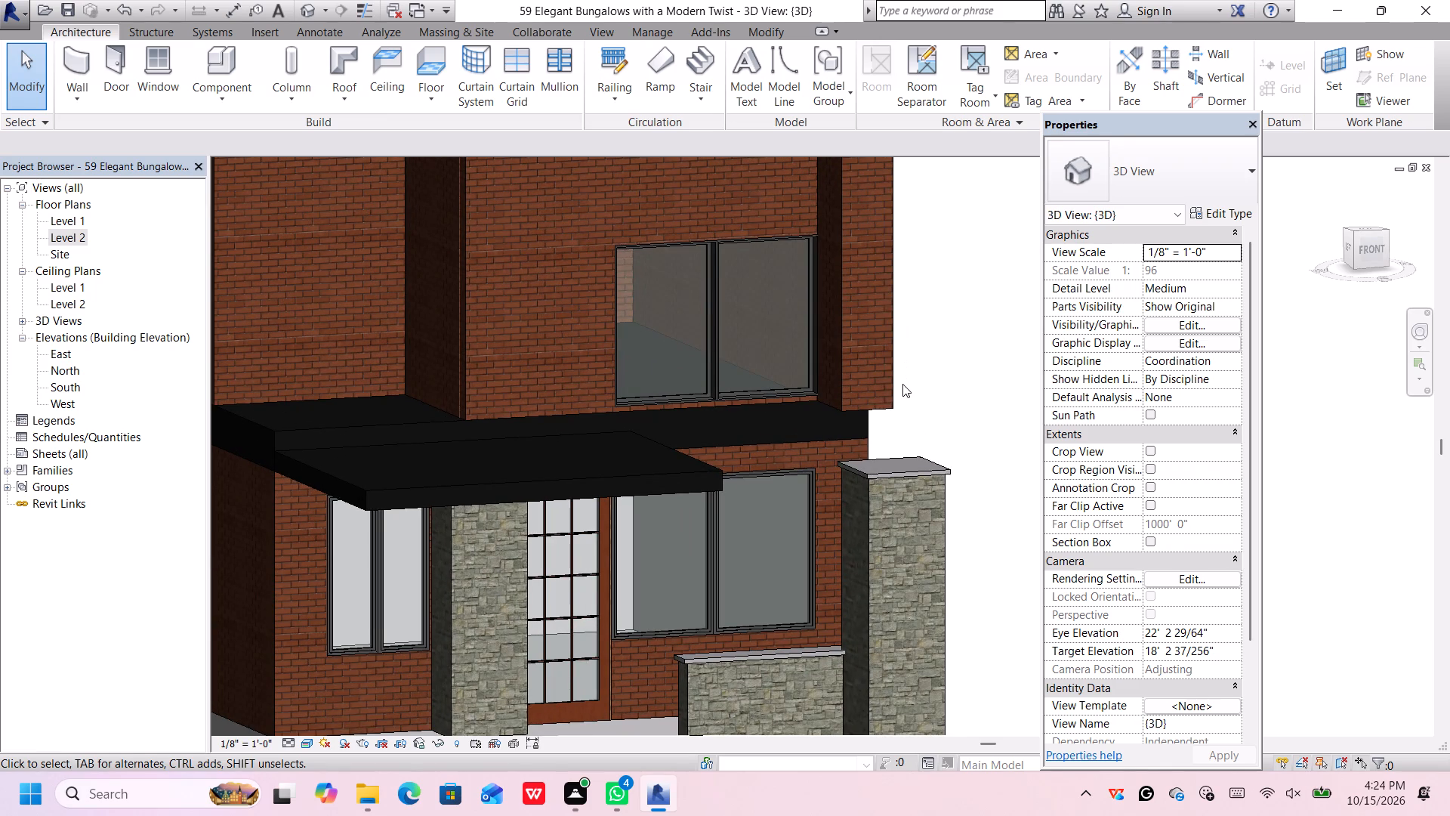
{"action": "scroll", "coordinate": [900, 383], "scroll_direction": "up", "scroll_amount": 4}
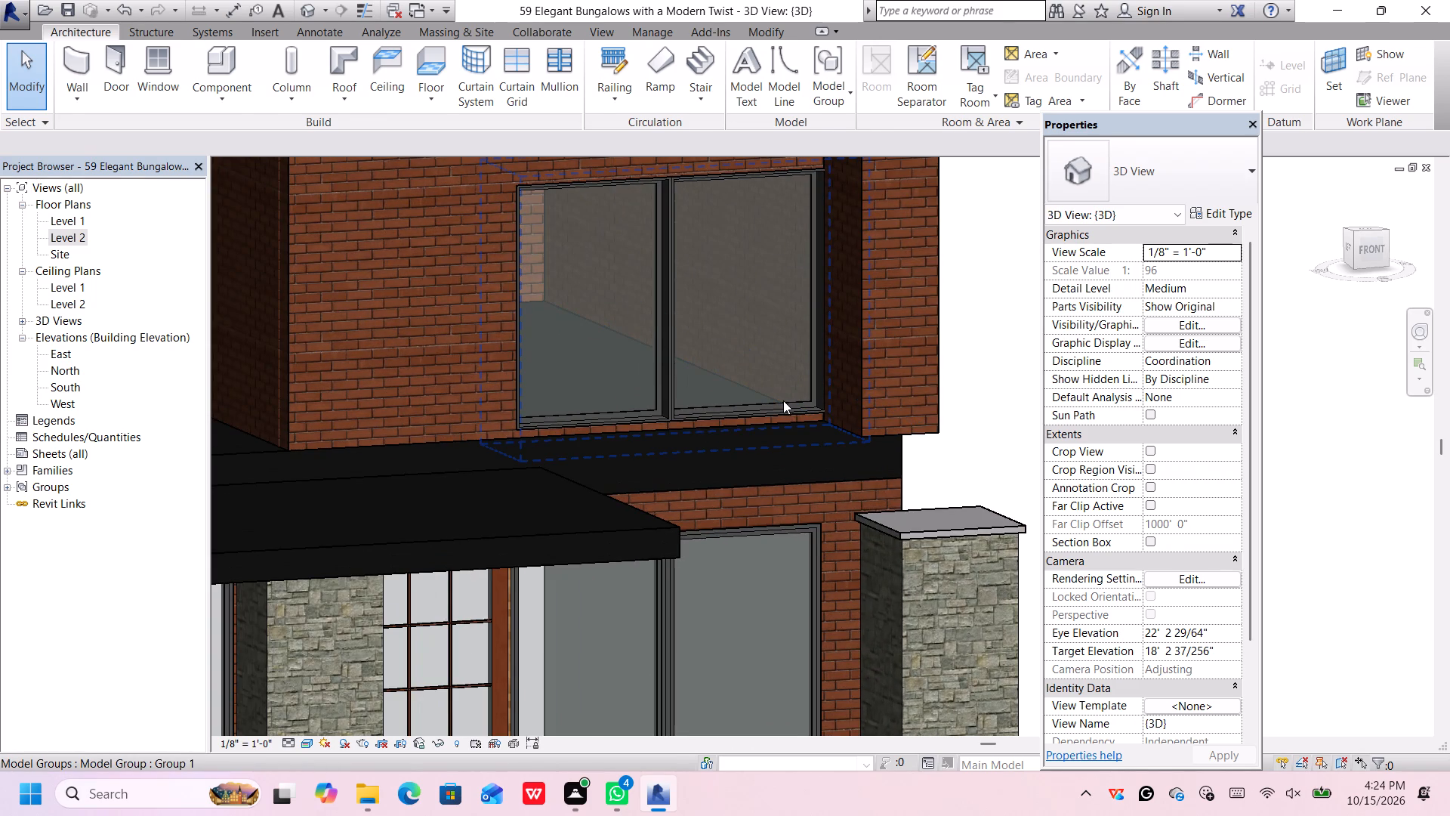
{"action": "left_click", "coordinate": [783, 400]}
{"action": "scroll", "coordinate": [783, 400], "scroll_direction": "down", "scroll_amount": 3}
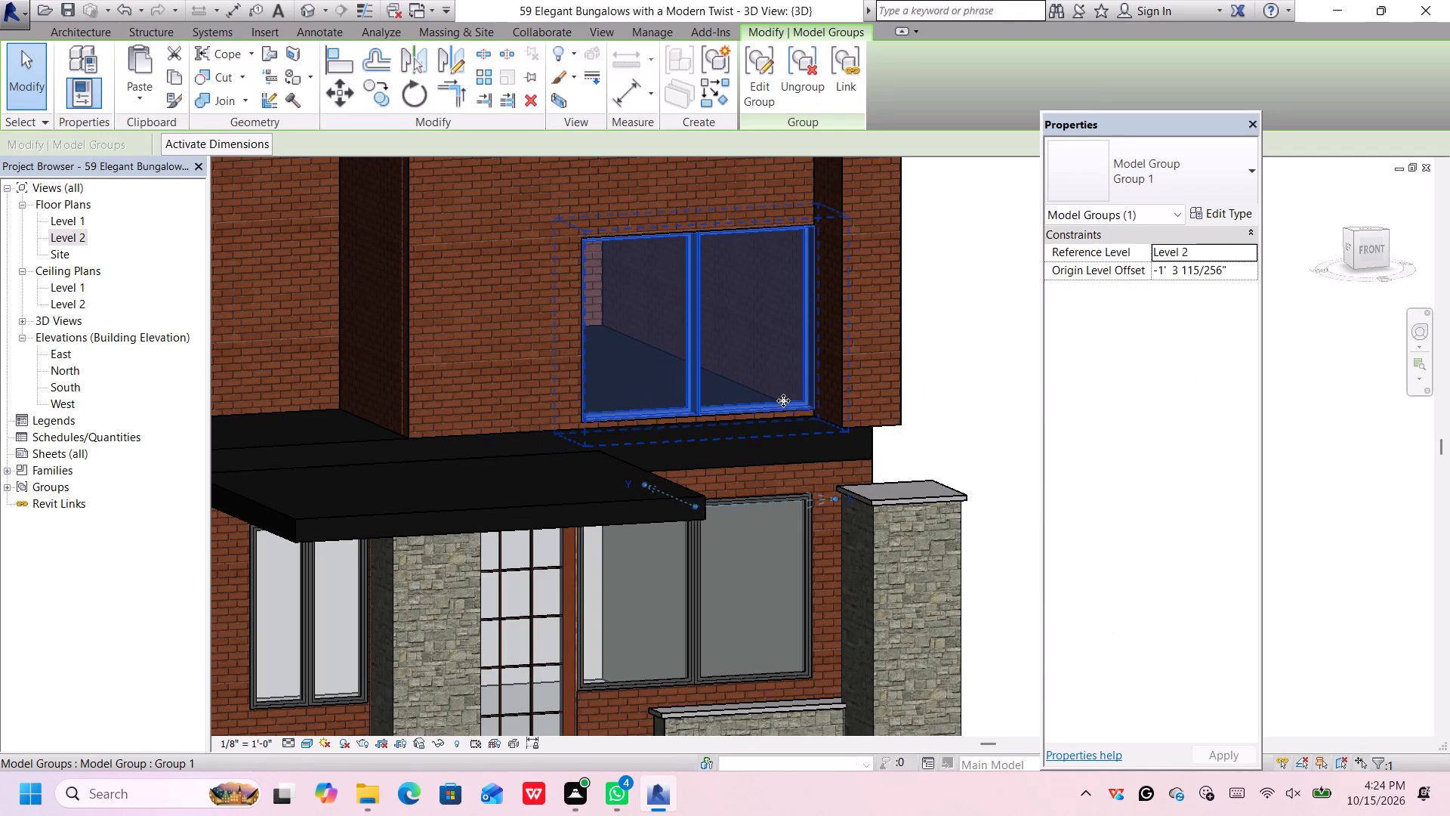
{"action": "key", "text": "Left"}
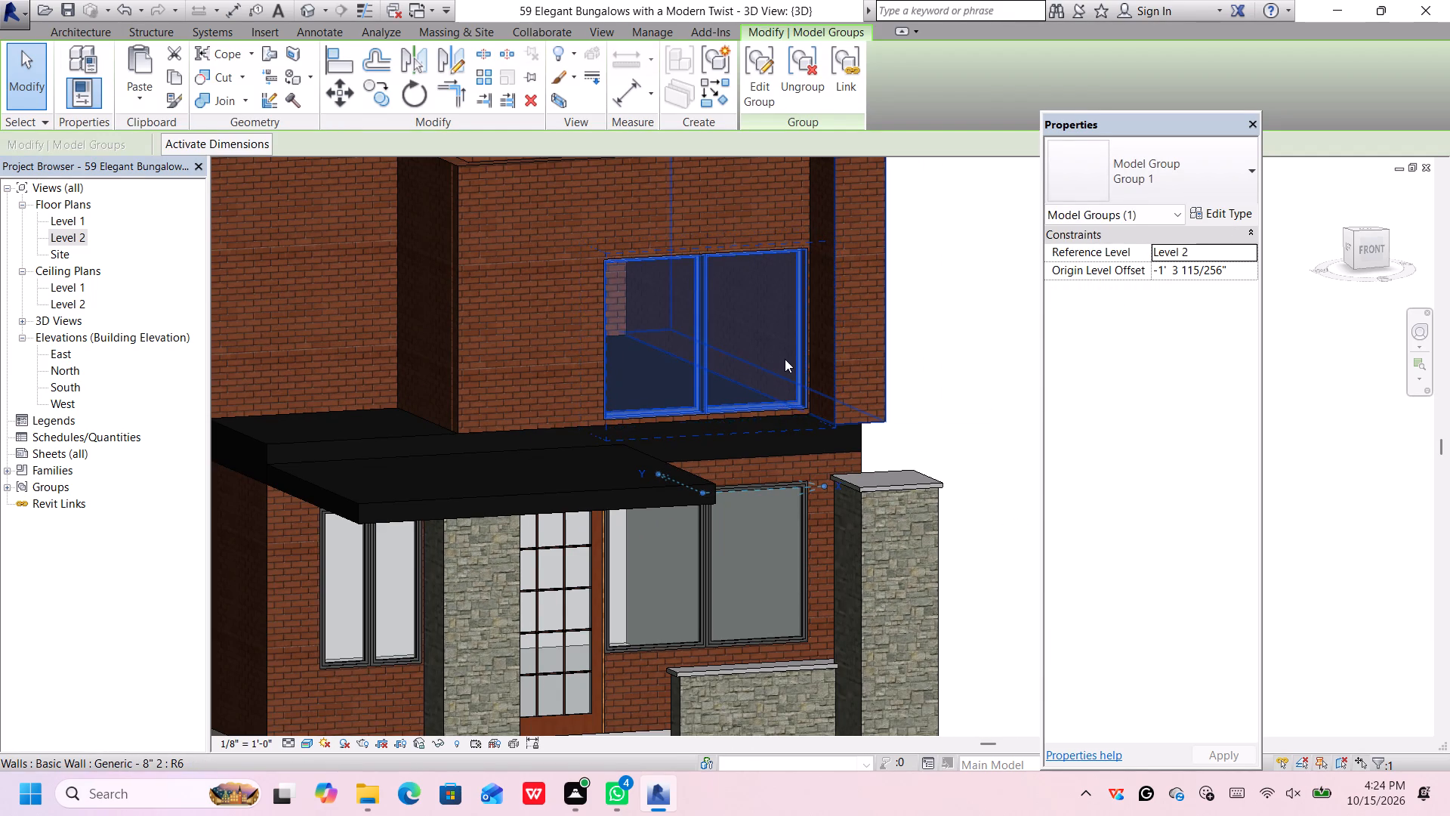
{"action": "scroll", "coordinate": [785, 340], "scroll_direction": "down", "scroll_amount": 2}
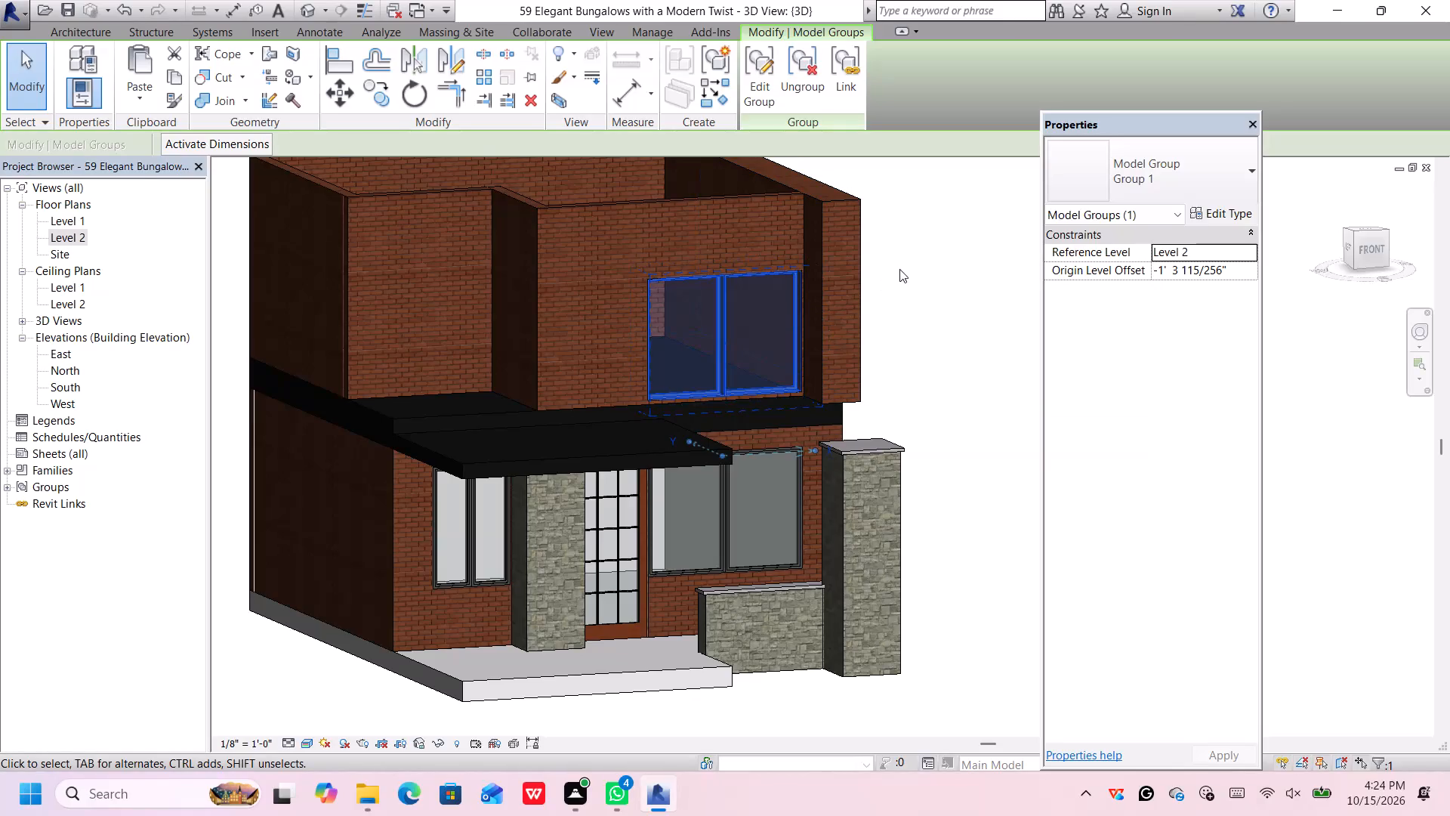
{"action": "middle_click_drag", "start_coordinate": [920, 258], "coordinate": [923, 291]}
{"action": "middle_click", "coordinate": [923, 291]}
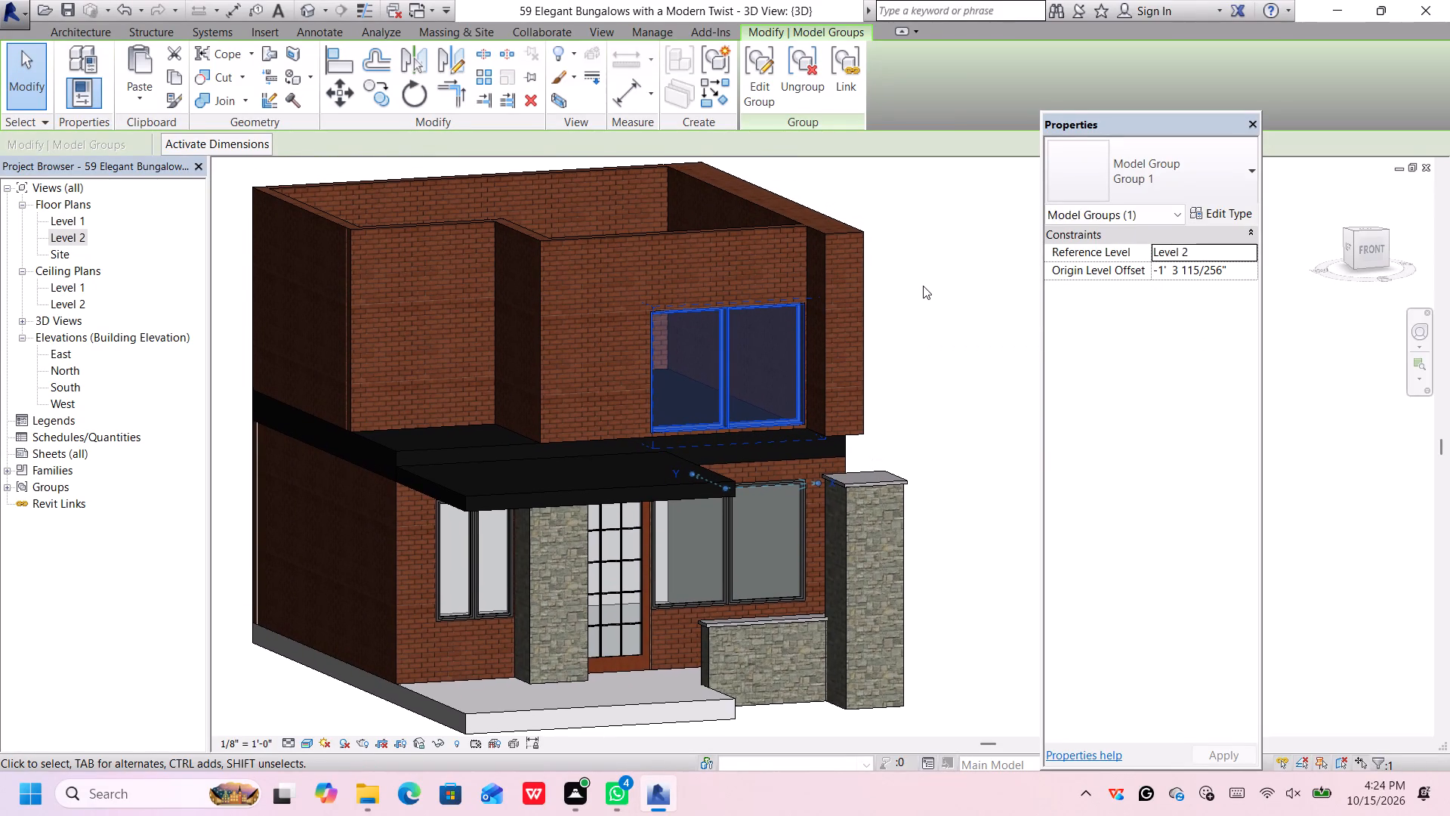
{"action": "key", "text": "Up"}
{"action": "left_click", "coordinate": [915, 308]}
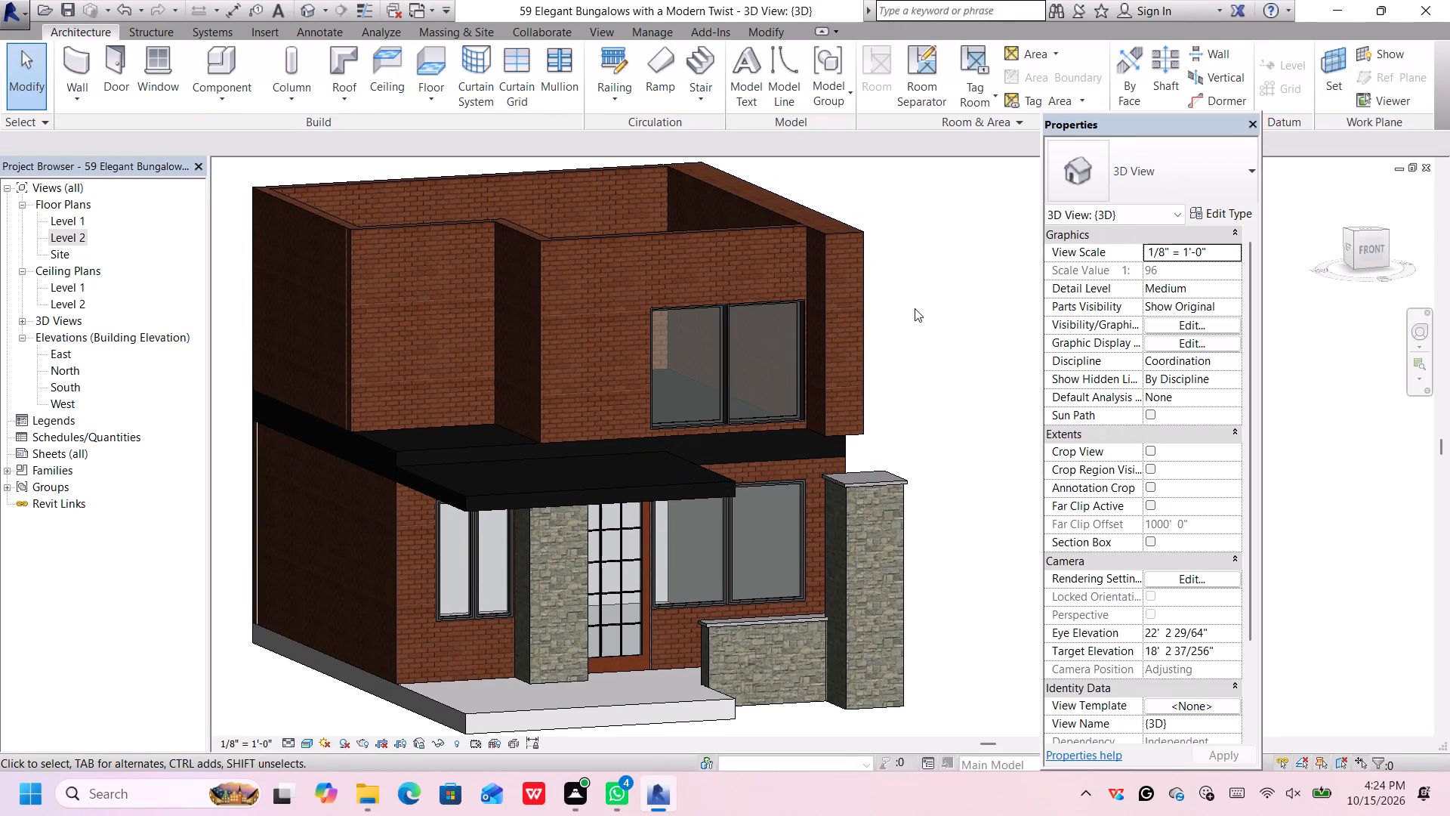
Examine the house in 3D from the front, below and the west side, checking the upper walls, flat roof edge and porch roof.
{"action": "scroll", "coordinate": [837, 367], "scroll_direction": "down", "scroll_amount": 1}
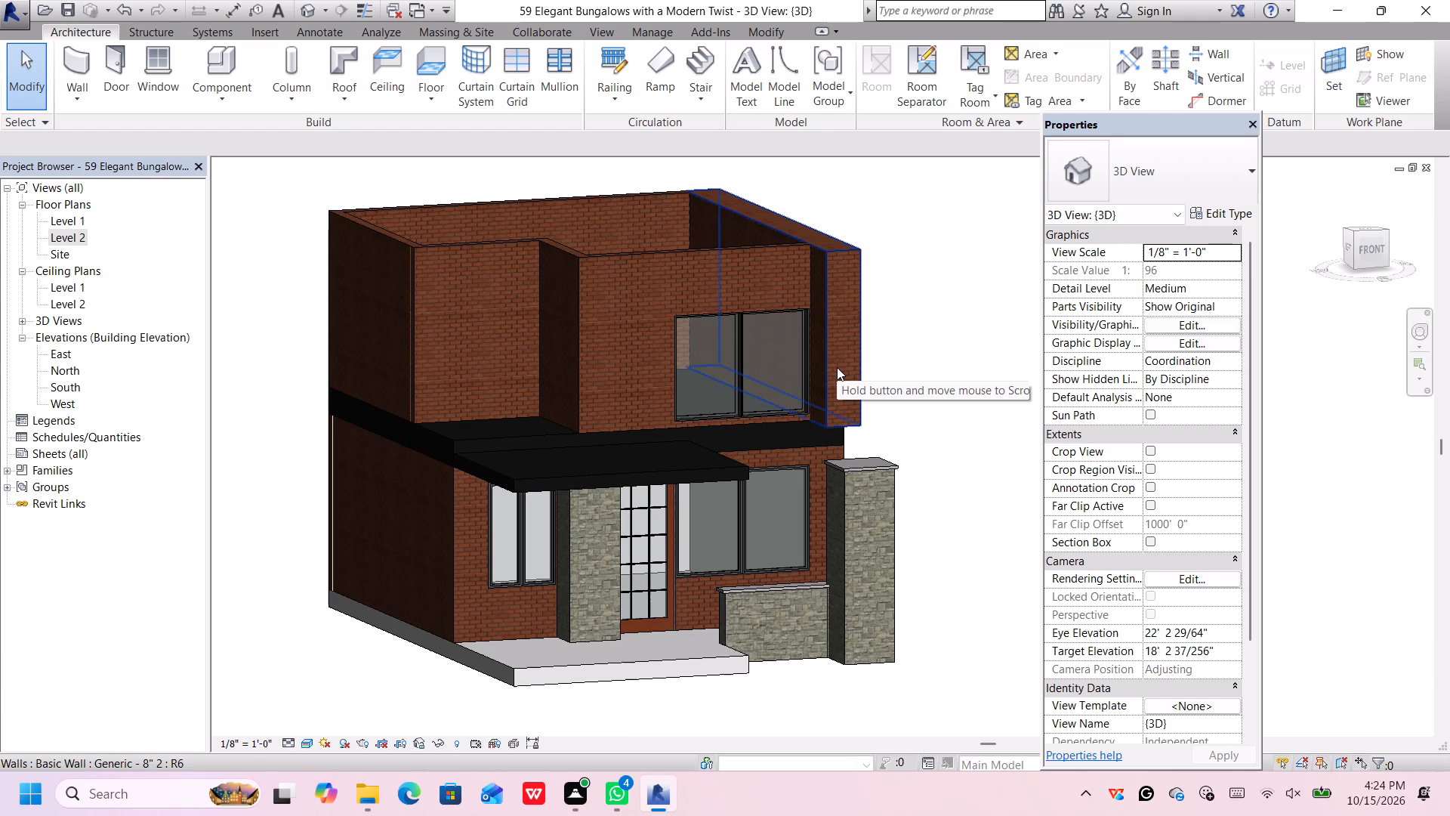
{"action": "middle_click_drag", "start_coordinate": [938, 465], "coordinate": [862, 331]}
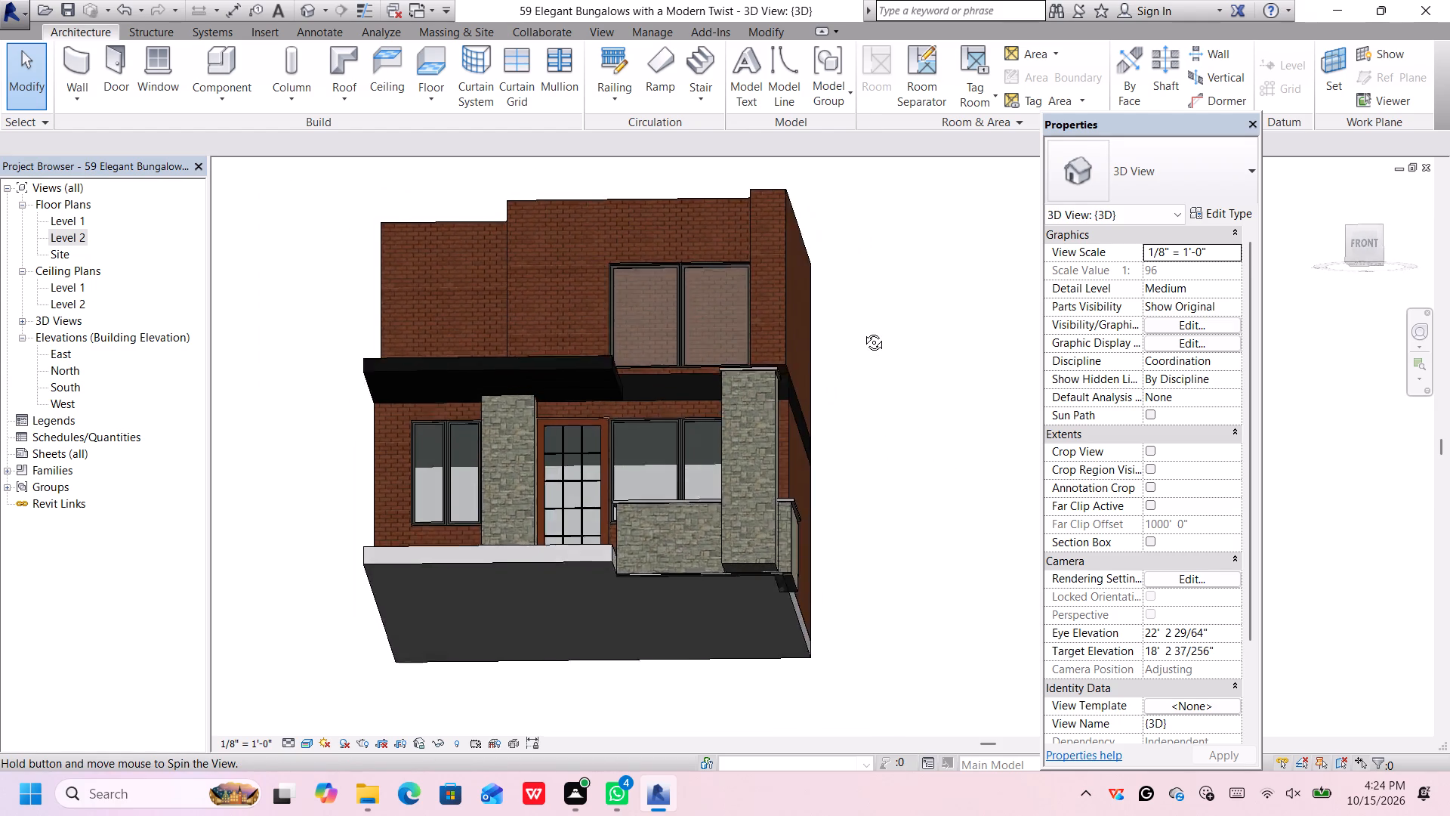
{"action": "middle_click_drag", "start_coordinate": [862, 331], "coordinate": [949, 429]}
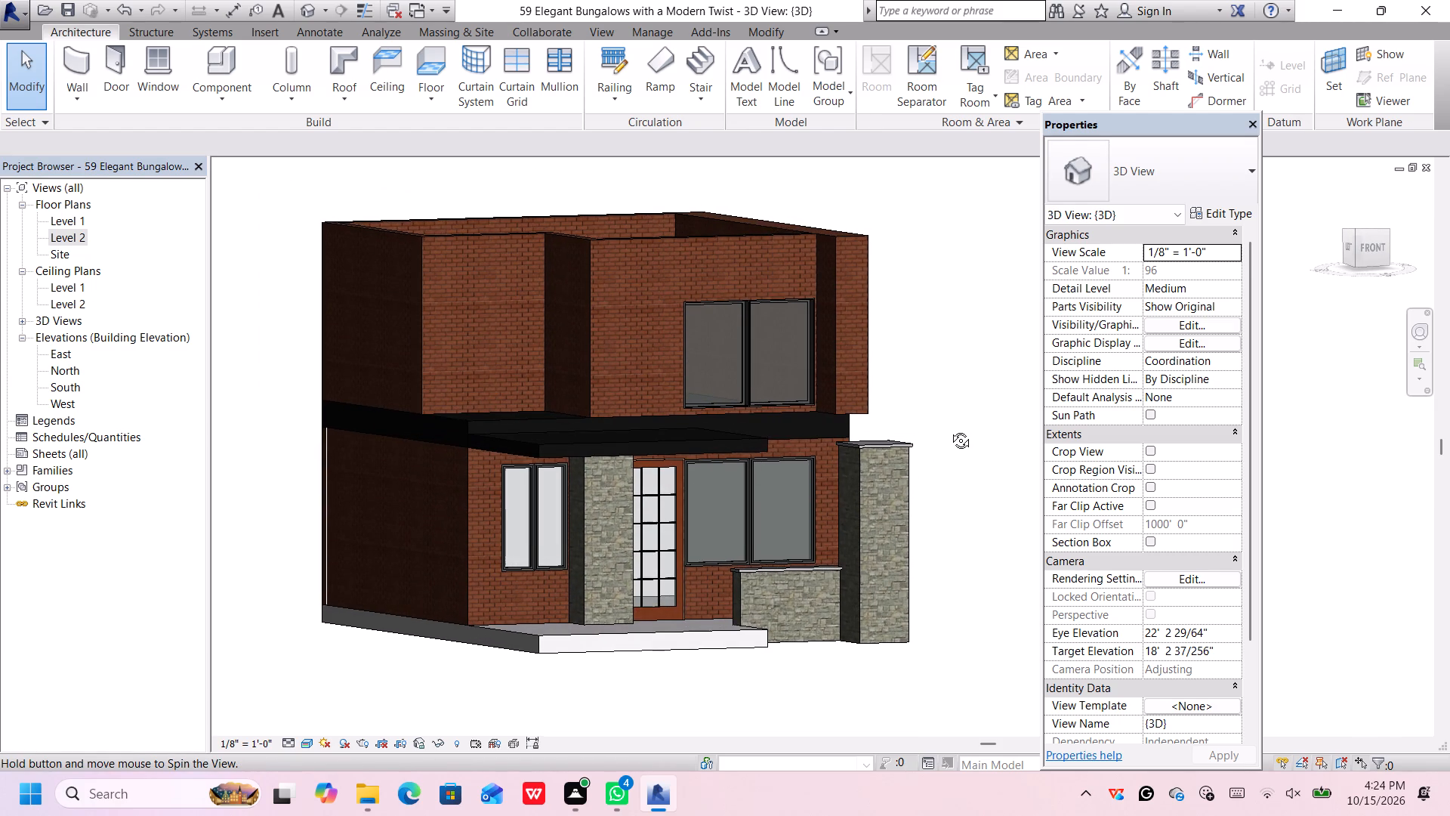
{"action": "middle_click_drag", "start_coordinate": [949, 429], "coordinate": [1023, 459]}
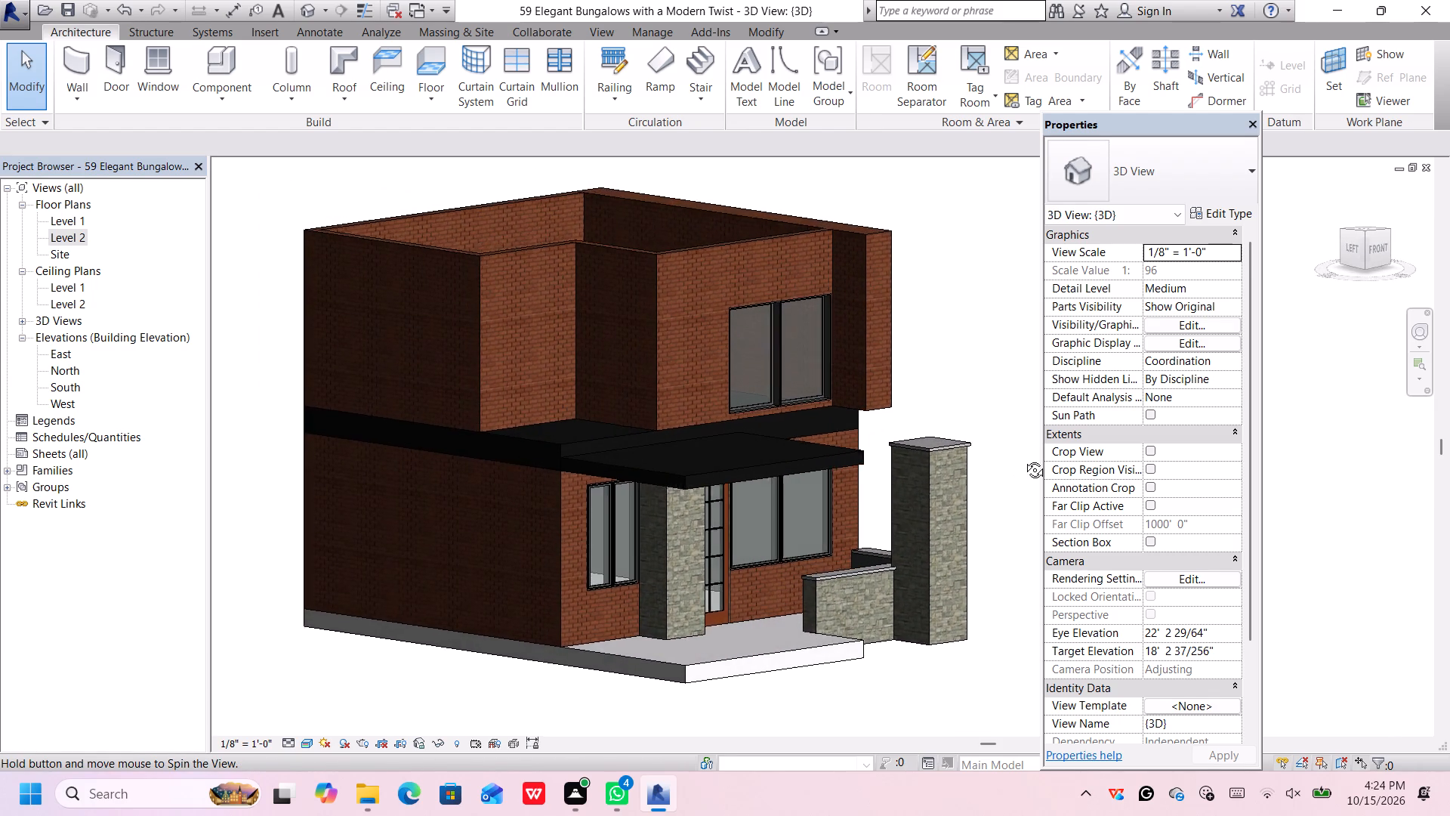
{"action": "middle_click_drag", "start_coordinate": [1023, 459], "coordinate": [967, 461]}
{"action": "middle_click_drag", "start_coordinate": [939, 468], "coordinate": [859, 406], "text": "shift"}
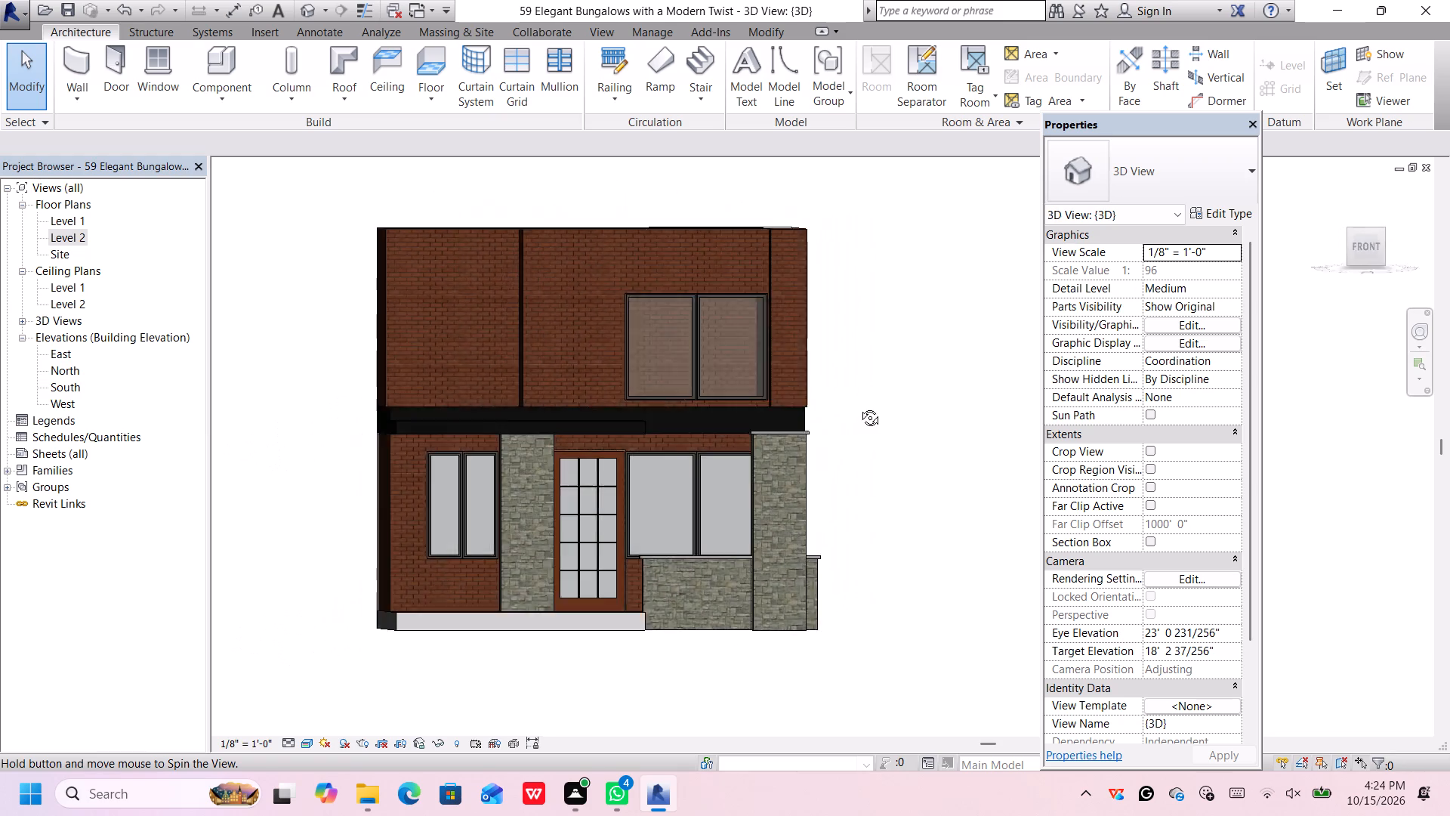
{"action": "middle_click_drag", "start_coordinate": [859, 406], "coordinate": [890, 462], "text": "shift"}
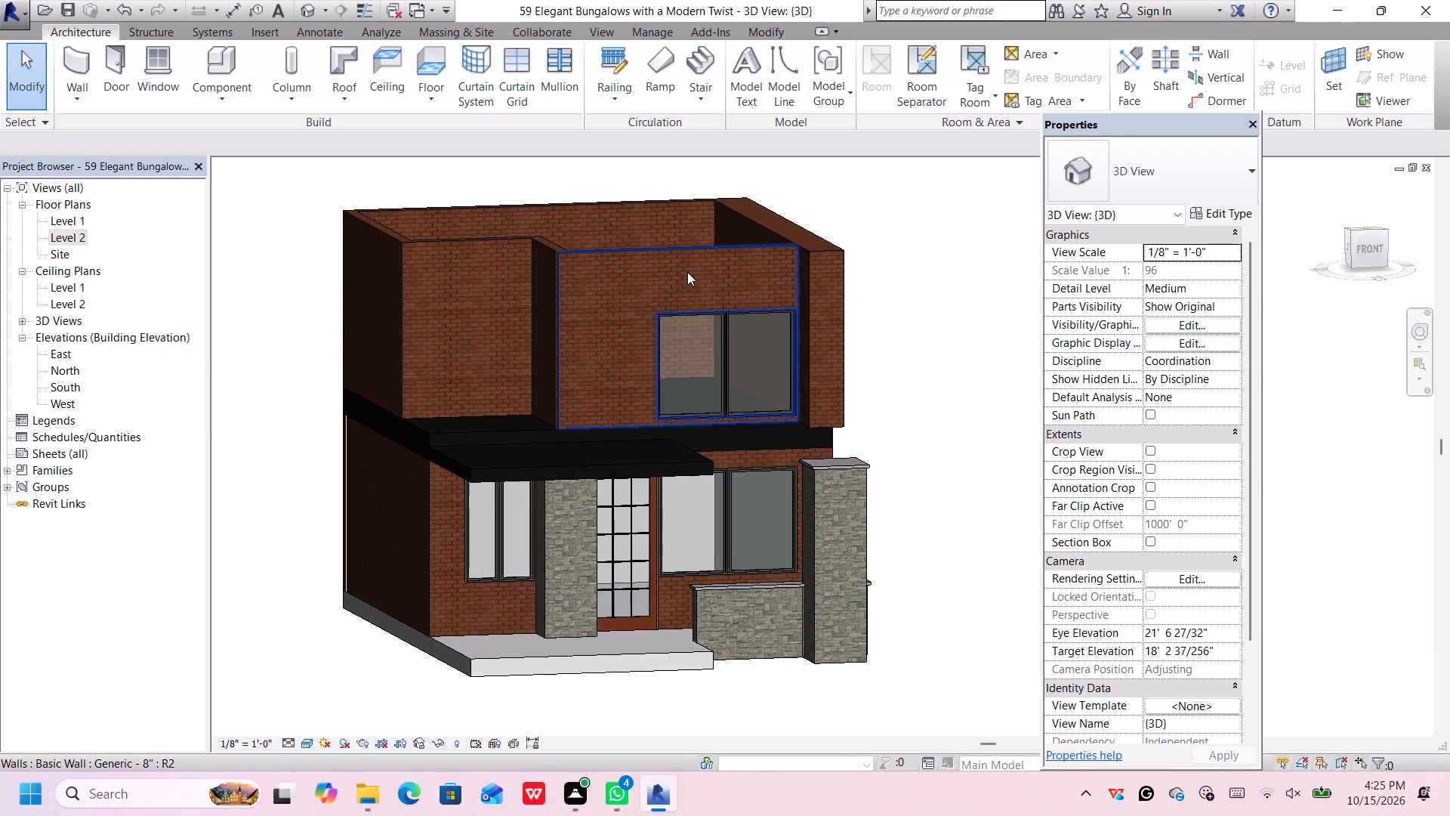
{"action": "scroll", "coordinate": [635, 303], "scroll_direction": "up", "scroll_amount": 1}
{"action": "scroll", "coordinate": [643, 542], "scroll_direction": "up", "scroll_amount": 3}
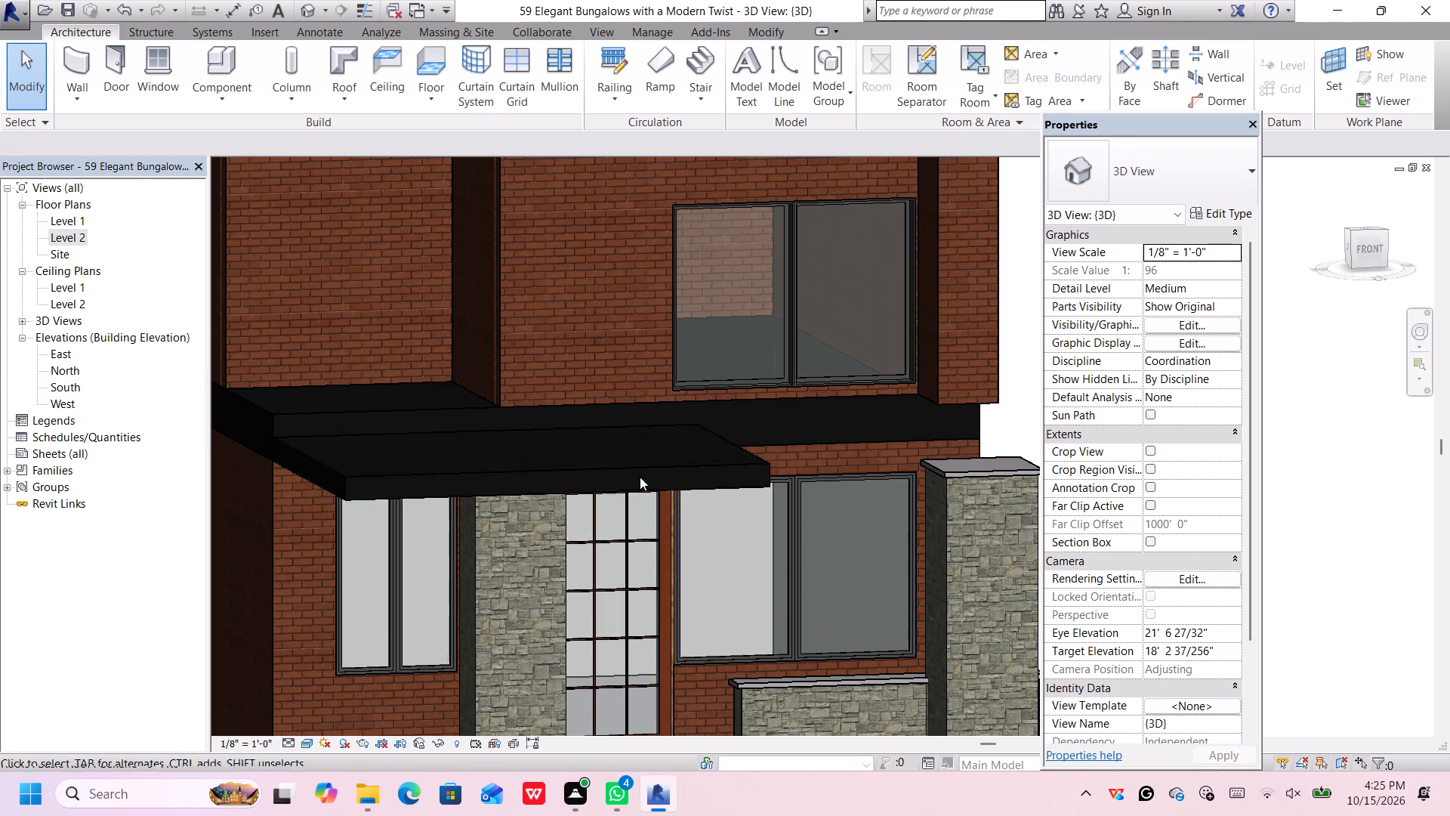
{"action": "scroll", "coordinate": [640, 474], "scroll_direction": "down", "scroll_amount": 4}
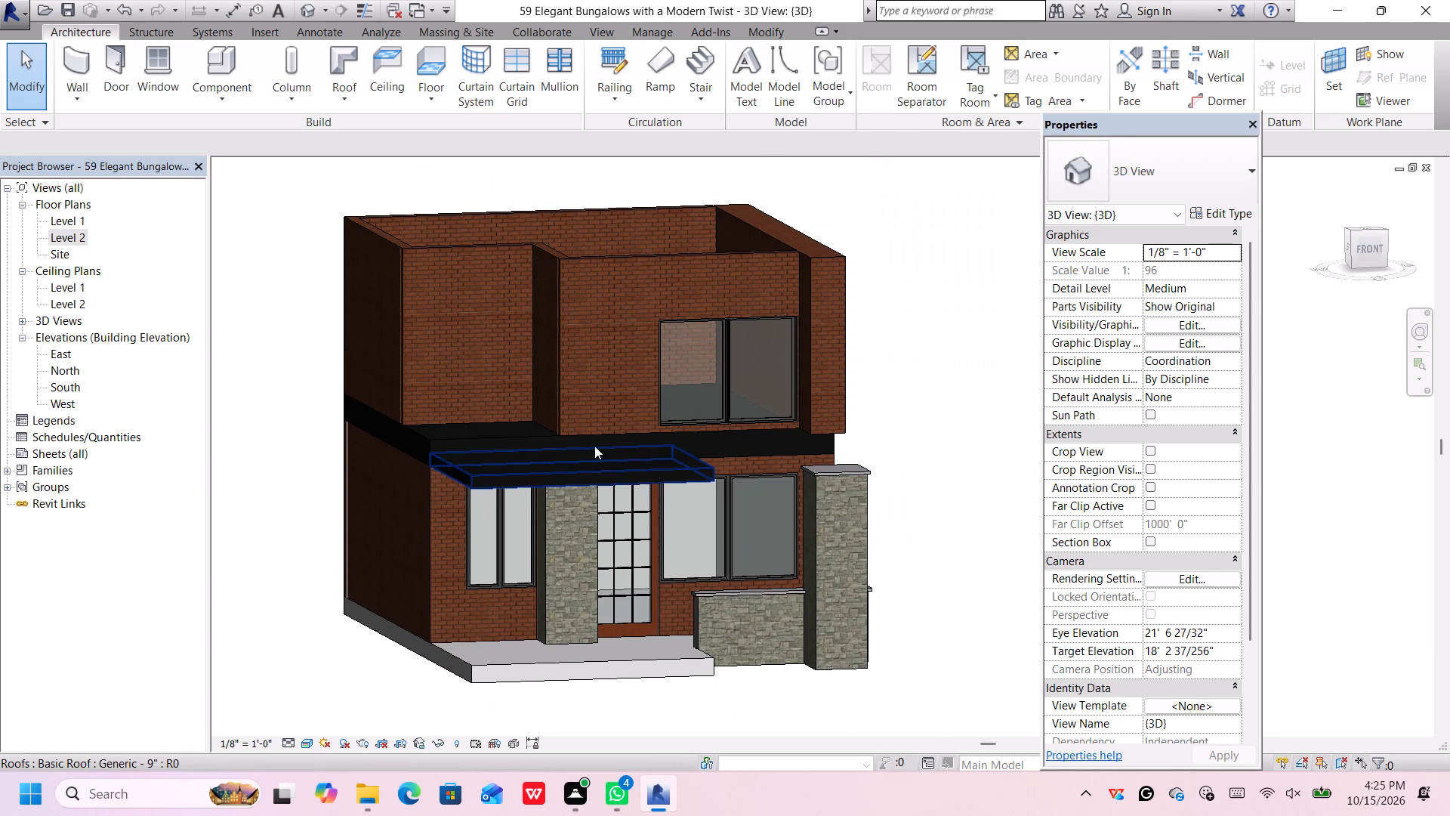
{"action": "scroll", "coordinate": [523, 428], "scroll_direction": "up", "scroll_amount": 2}
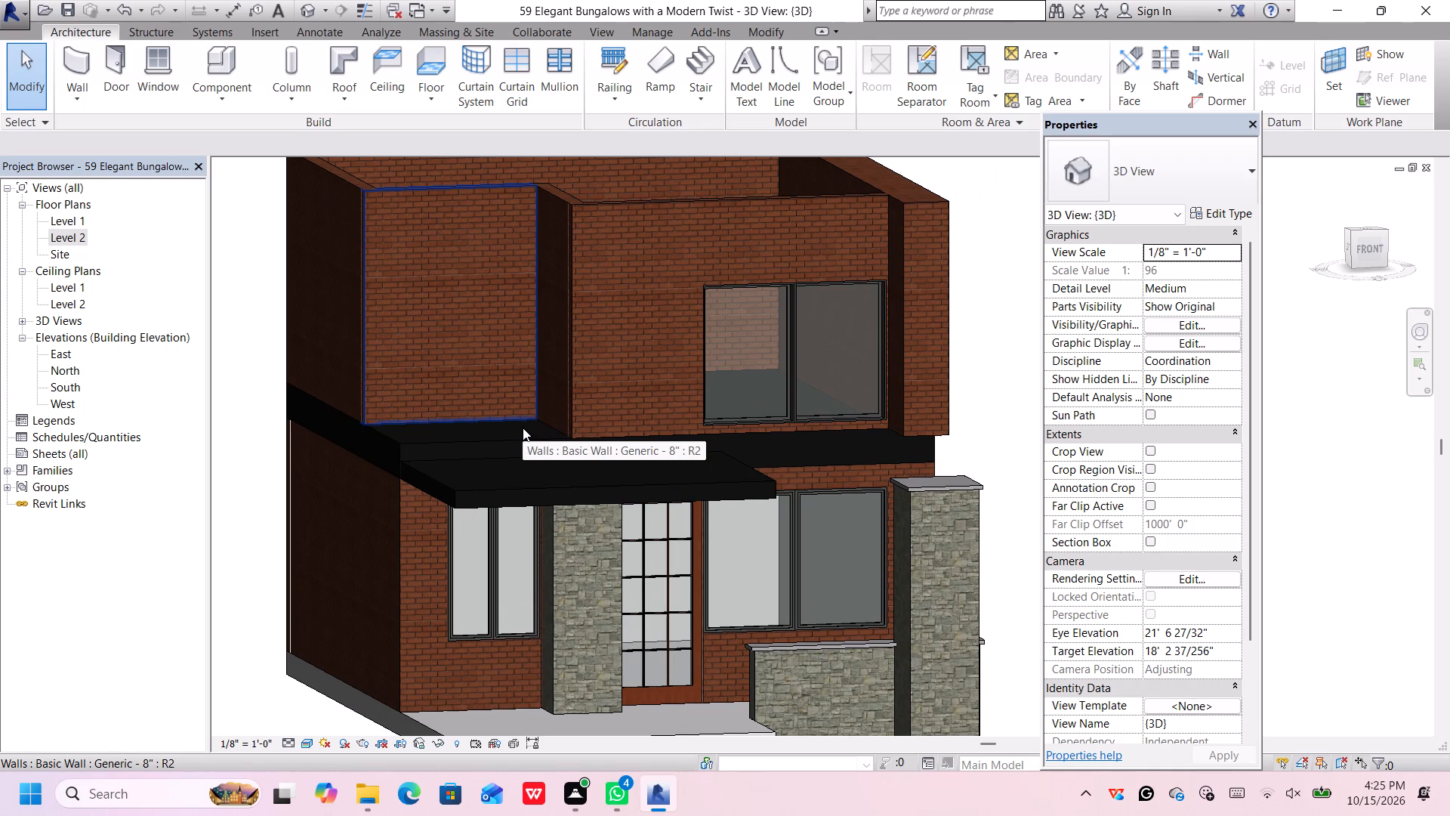
{"action": "scroll", "coordinate": [838, 441], "scroll_direction": "down", "scroll_amount": 2}
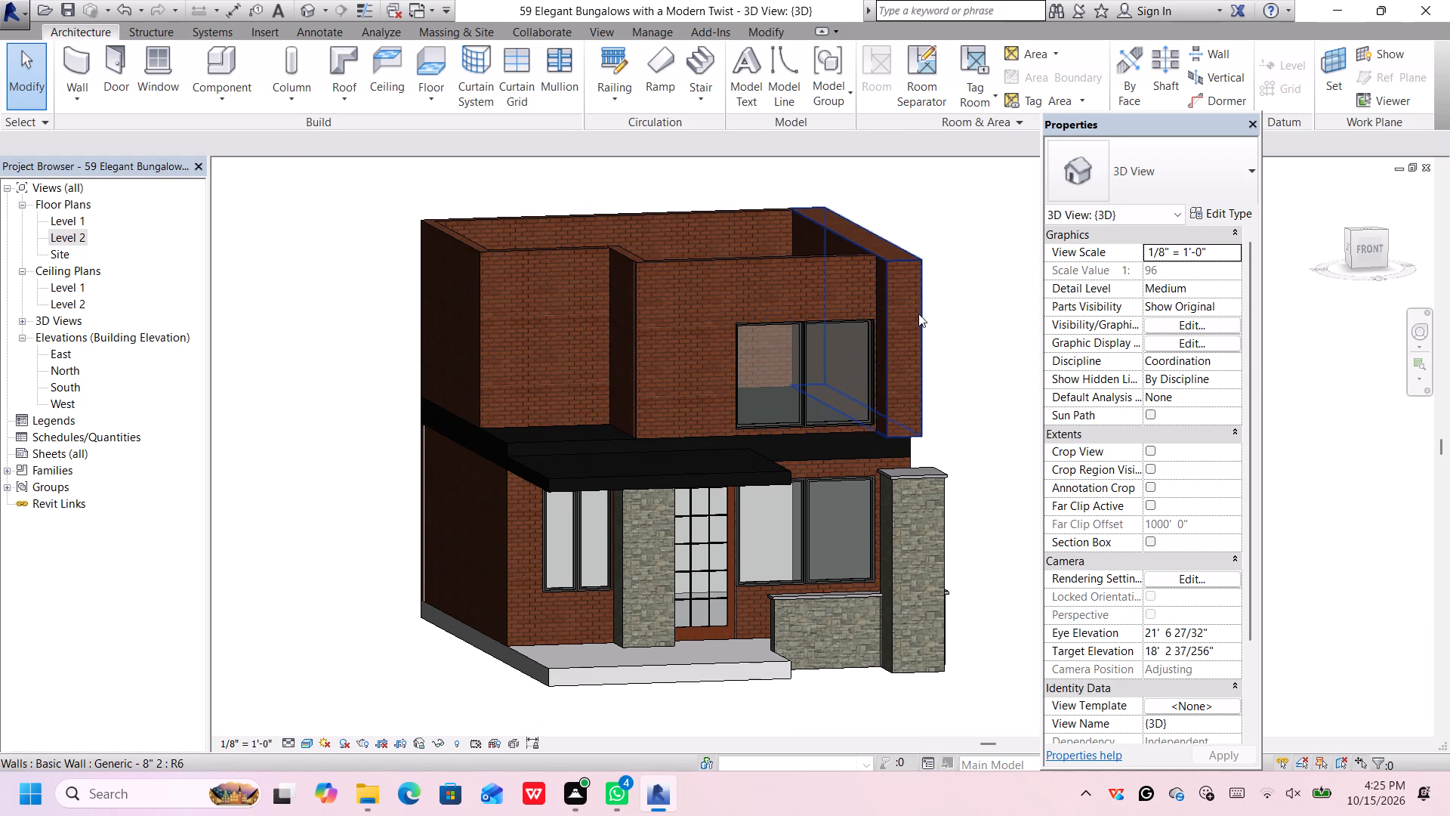
{"action": "middle_click_drag", "start_coordinate": [917, 320], "coordinate": [862, 440]}
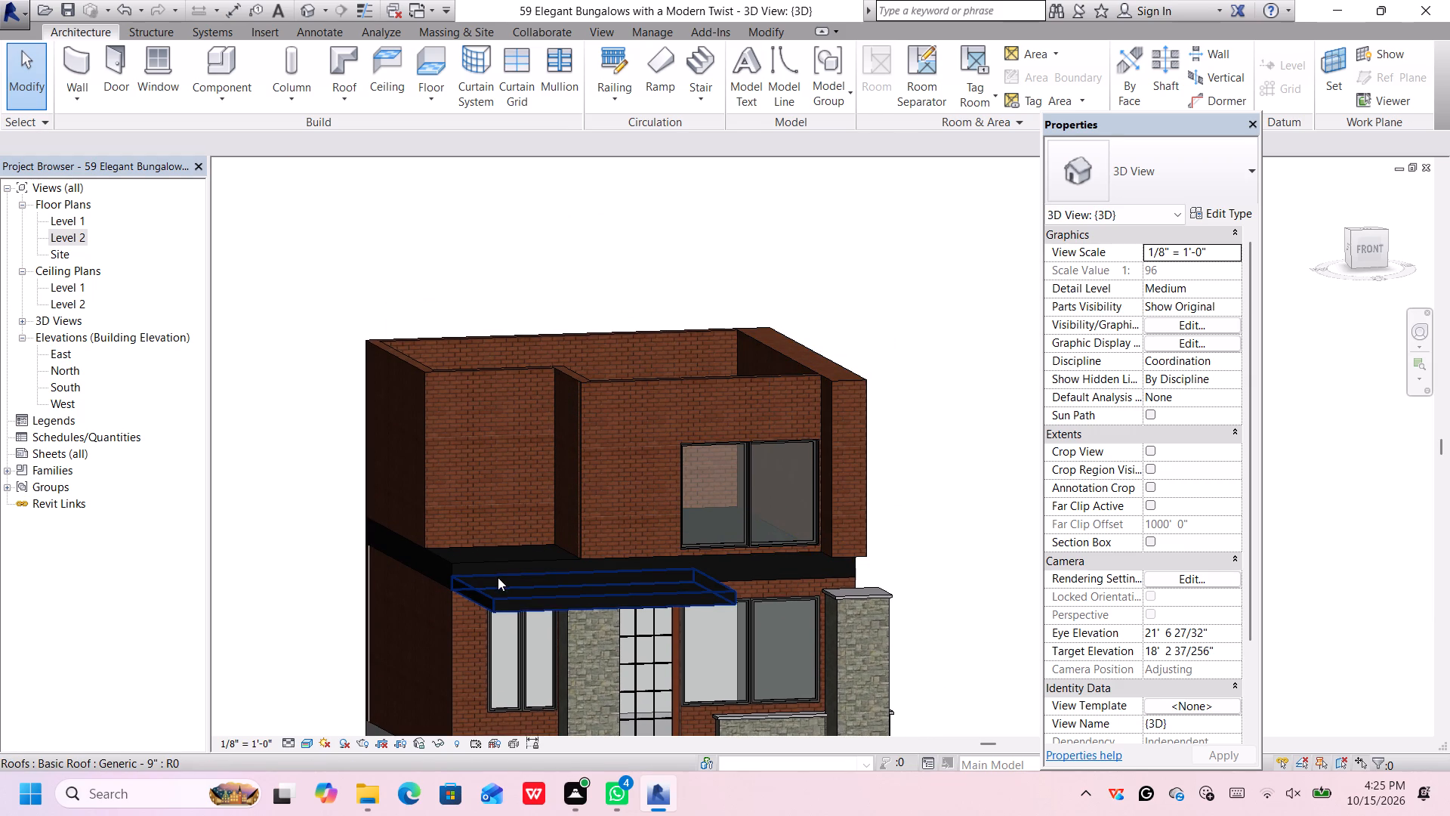
Paint the porch roof's top face and underside and the main flat roof's top face with Cherry.
{"action": "left_click", "coordinate": [771, 24]}
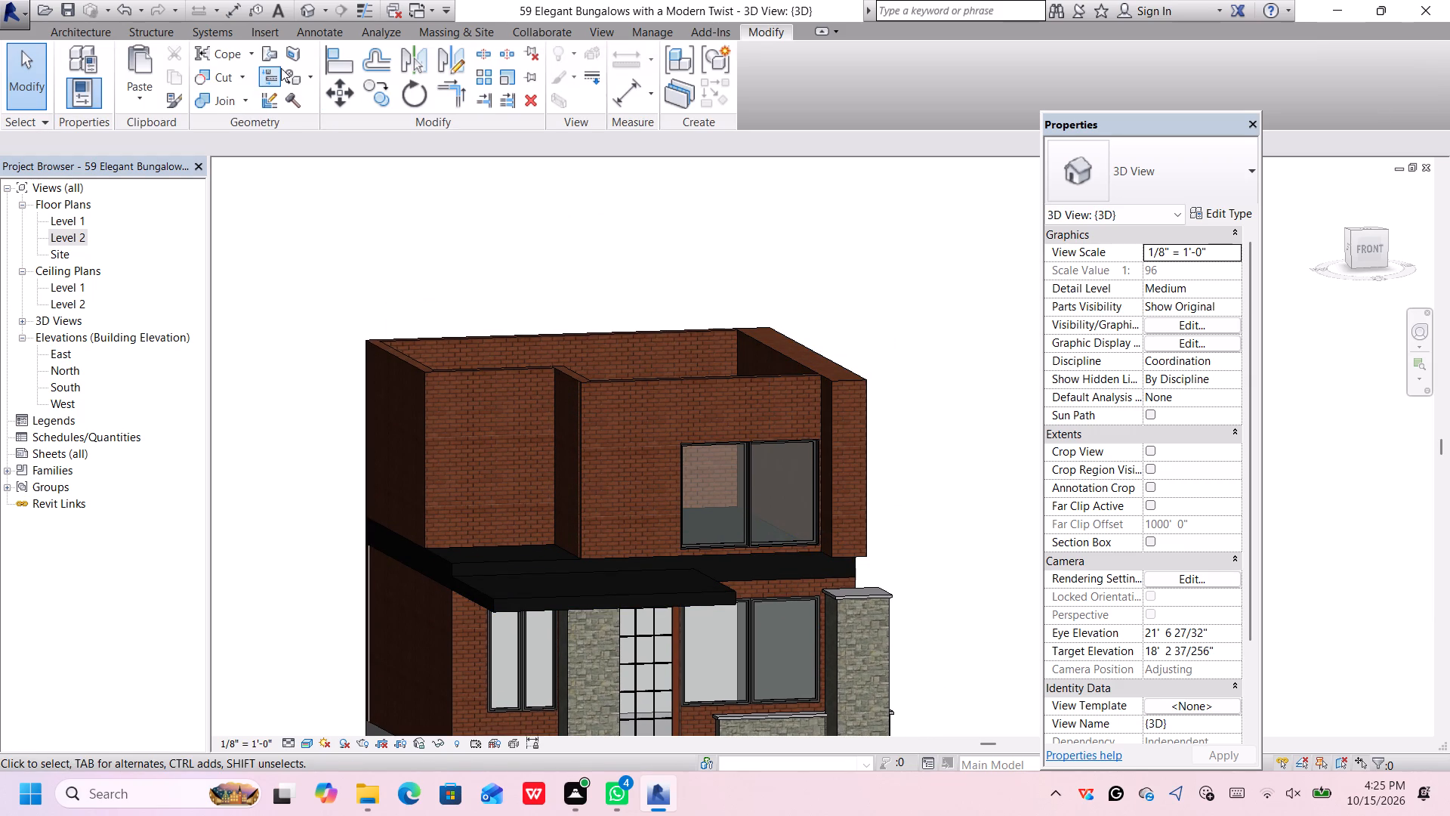
{"action": "left_click", "coordinate": [292, 75]}
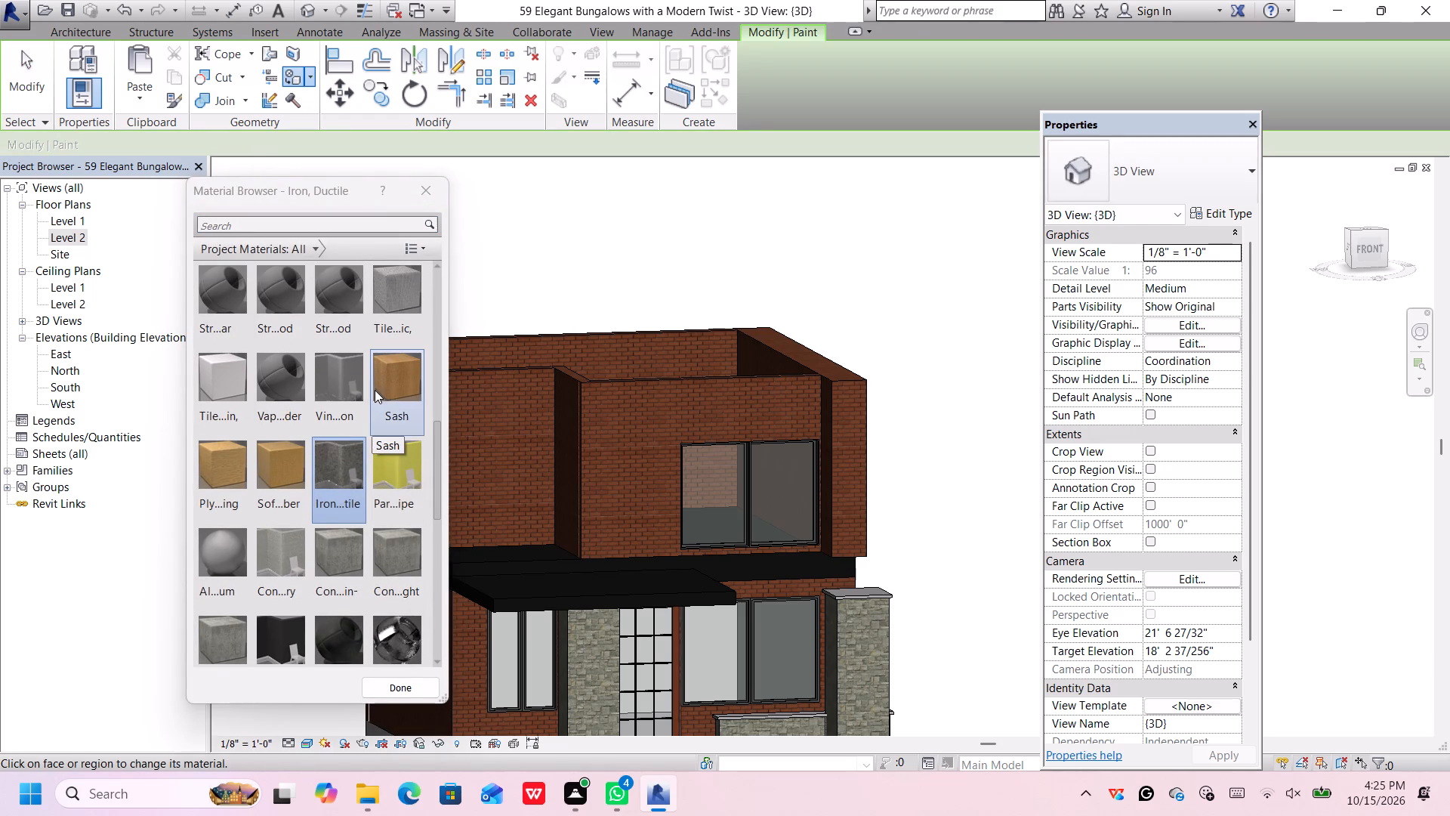
{"action": "scroll", "coordinate": [348, 391], "scroll_direction": "down", "scroll_amount": 5}
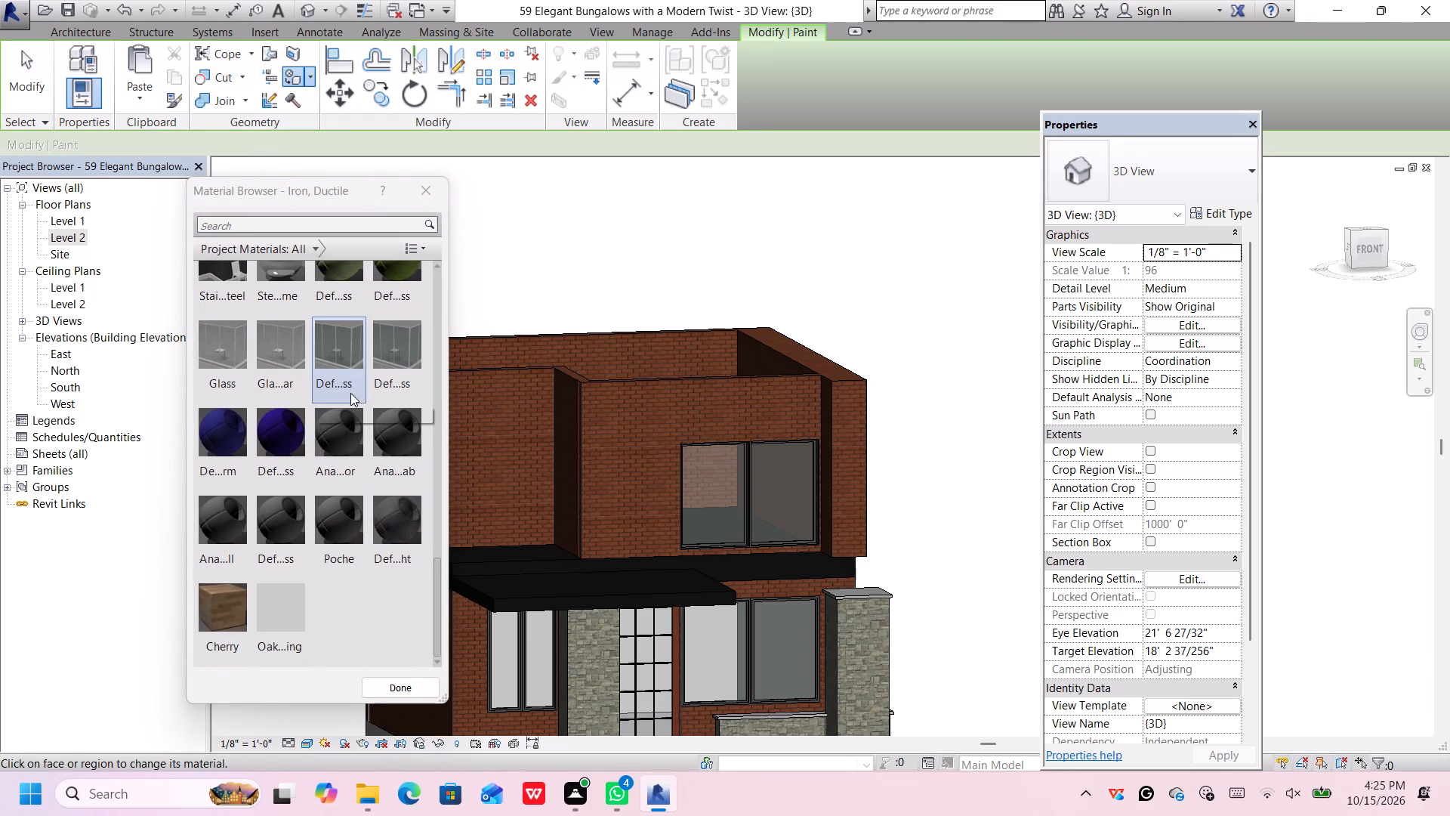
{"action": "scroll", "coordinate": [350, 403], "scroll_direction": "down", "scroll_amount": 1}
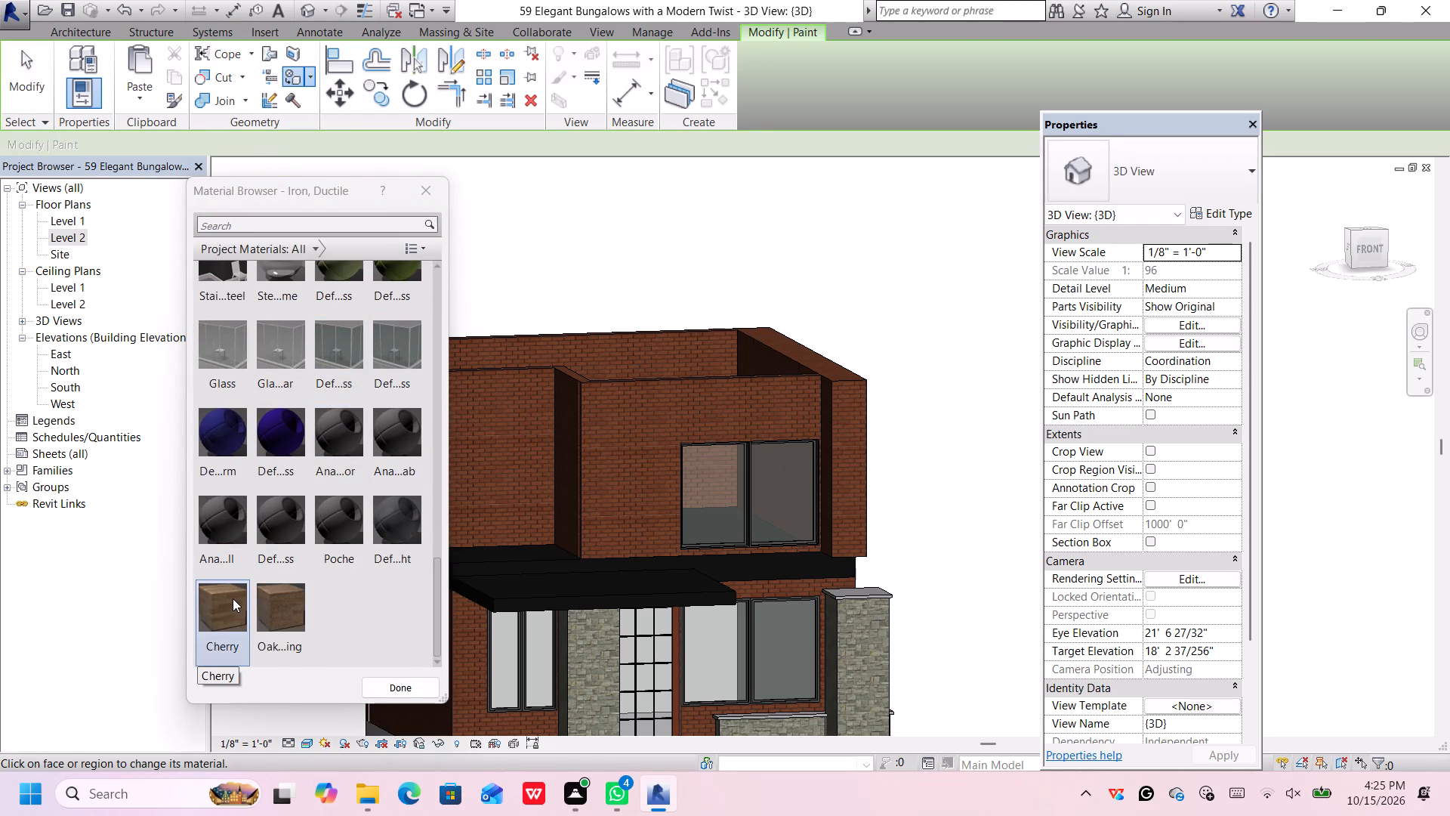
{"action": "left_click", "coordinate": [232, 598]}
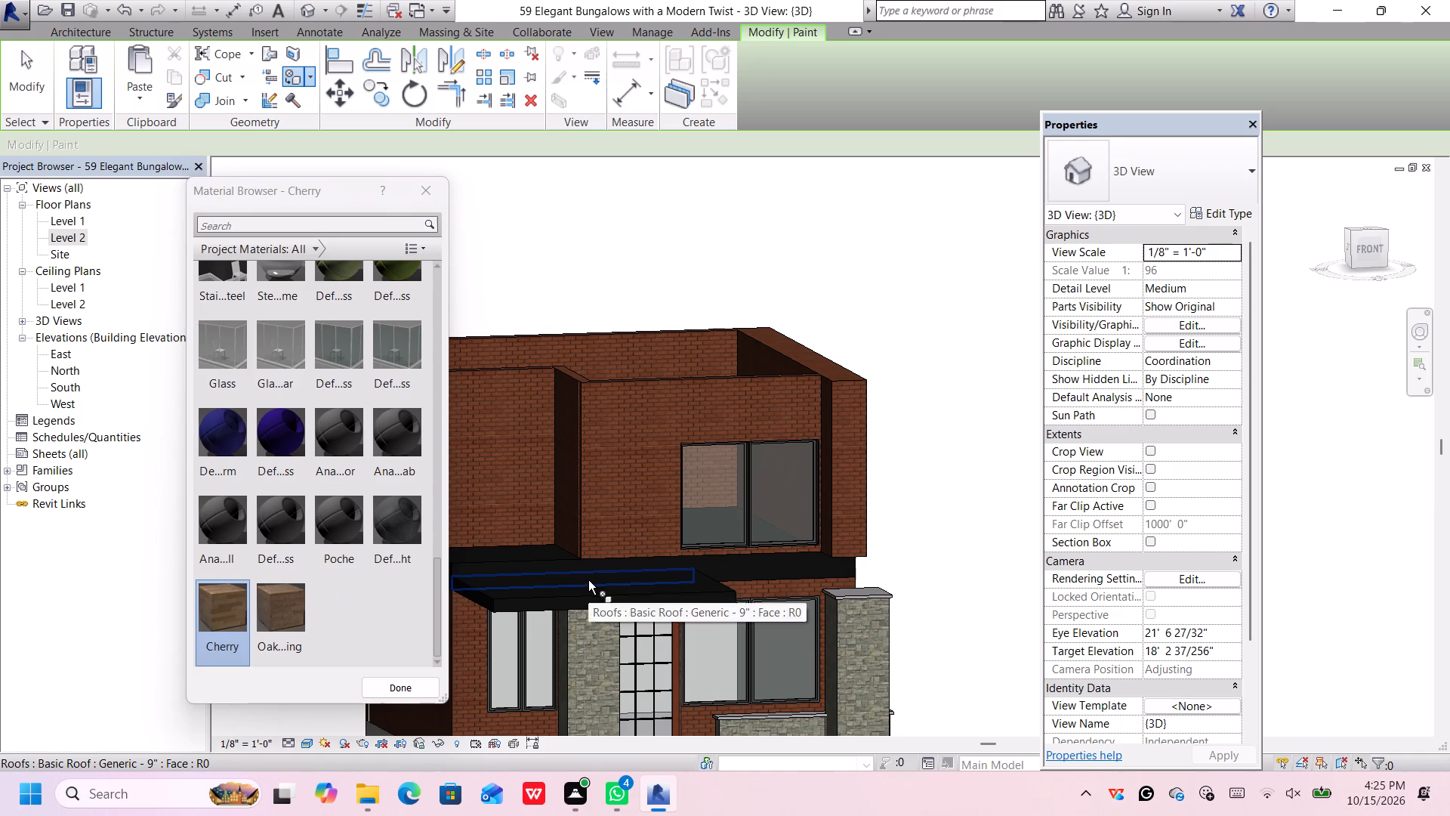
{"action": "middle_click_drag", "start_coordinate": [592, 579], "coordinate": [655, 583]}
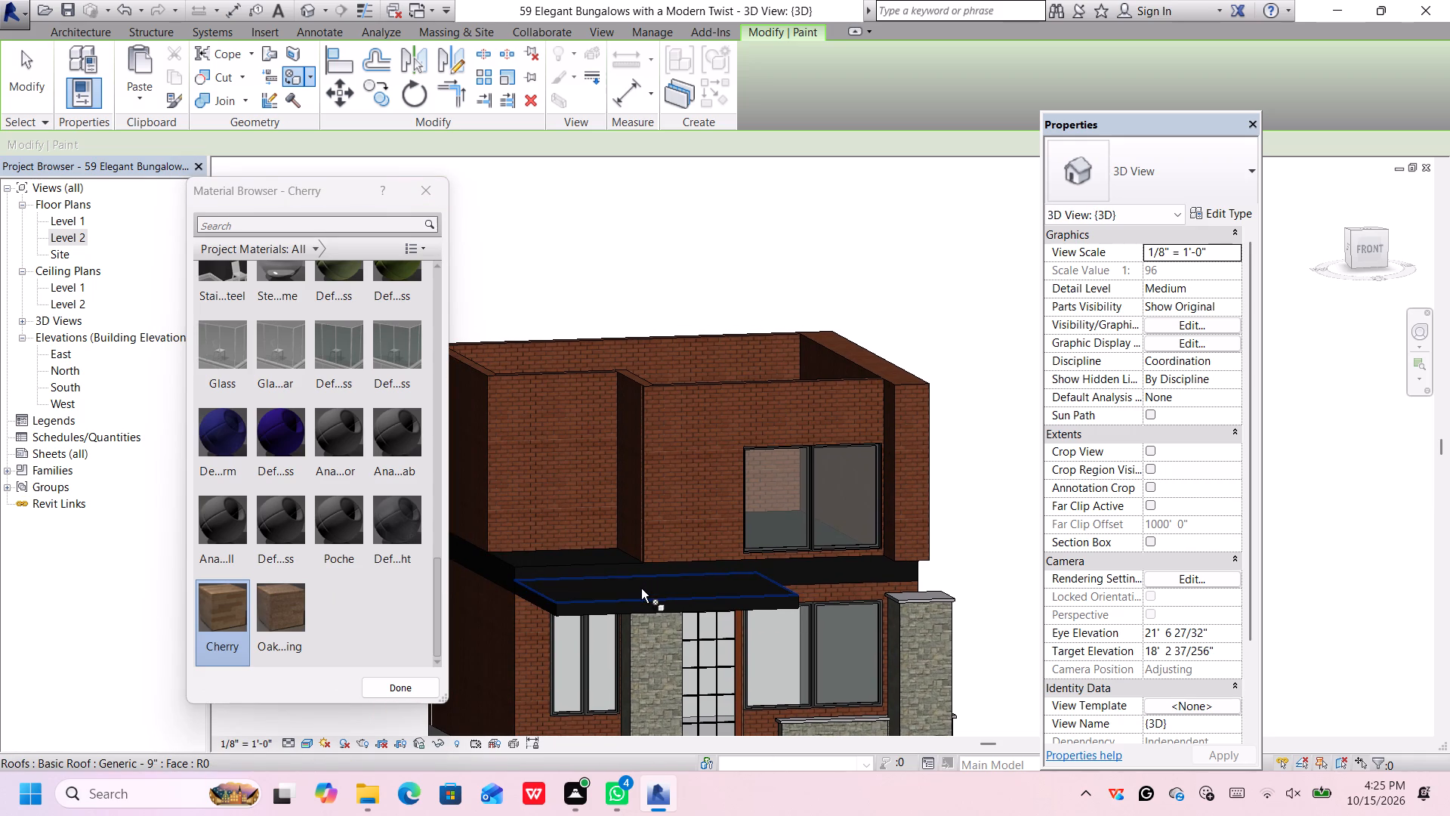
{"action": "left_click", "coordinate": [641, 589]}
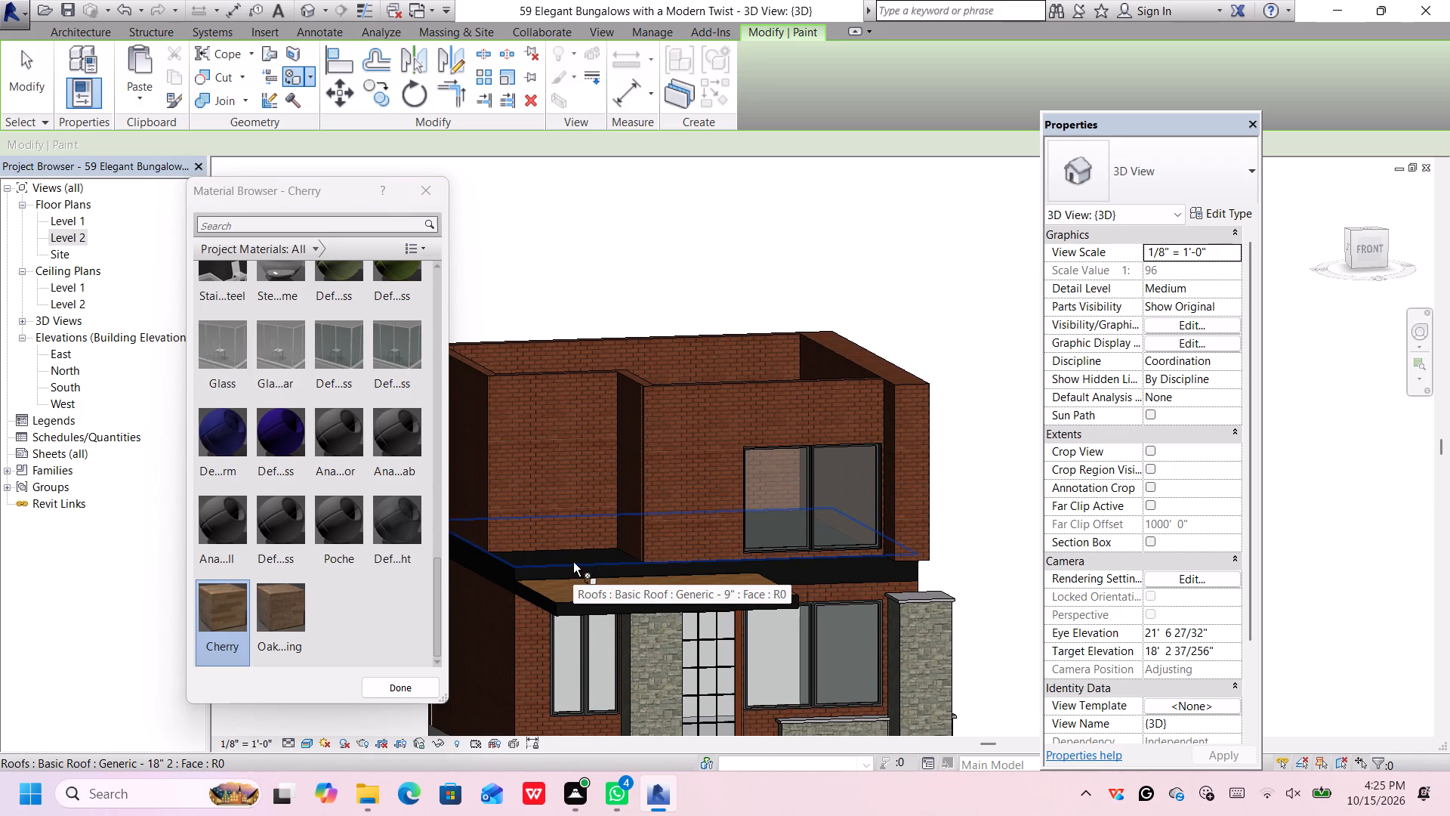
{"action": "left_click", "coordinate": [573, 563]}
{"action": "scroll", "coordinate": [586, 565], "scroll_direction": "down", "scroll_amount": 4}
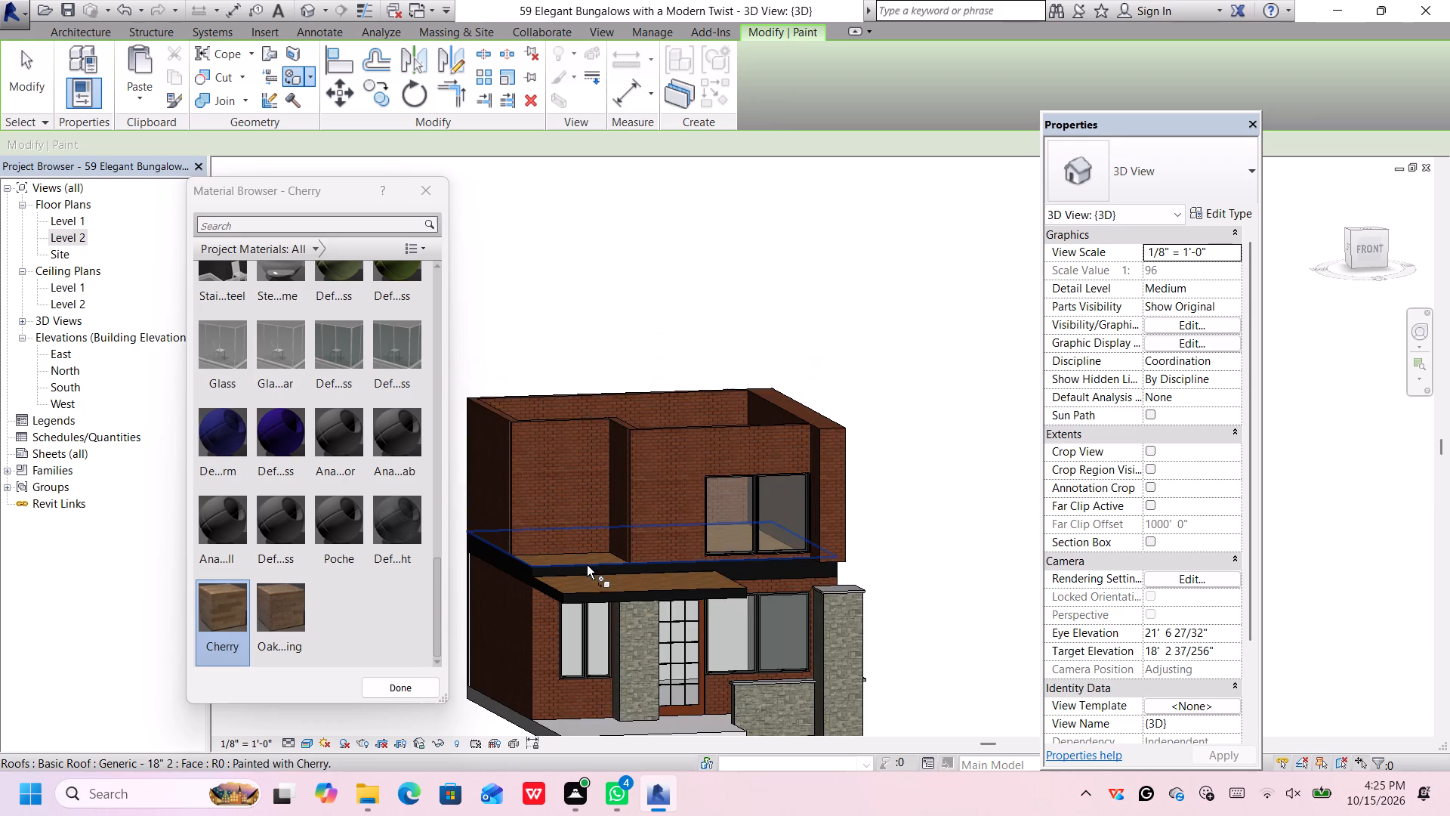
{"action": "middle_click_drag", "start_coordinate": [603, 608], "coordinate": [599, 512]}
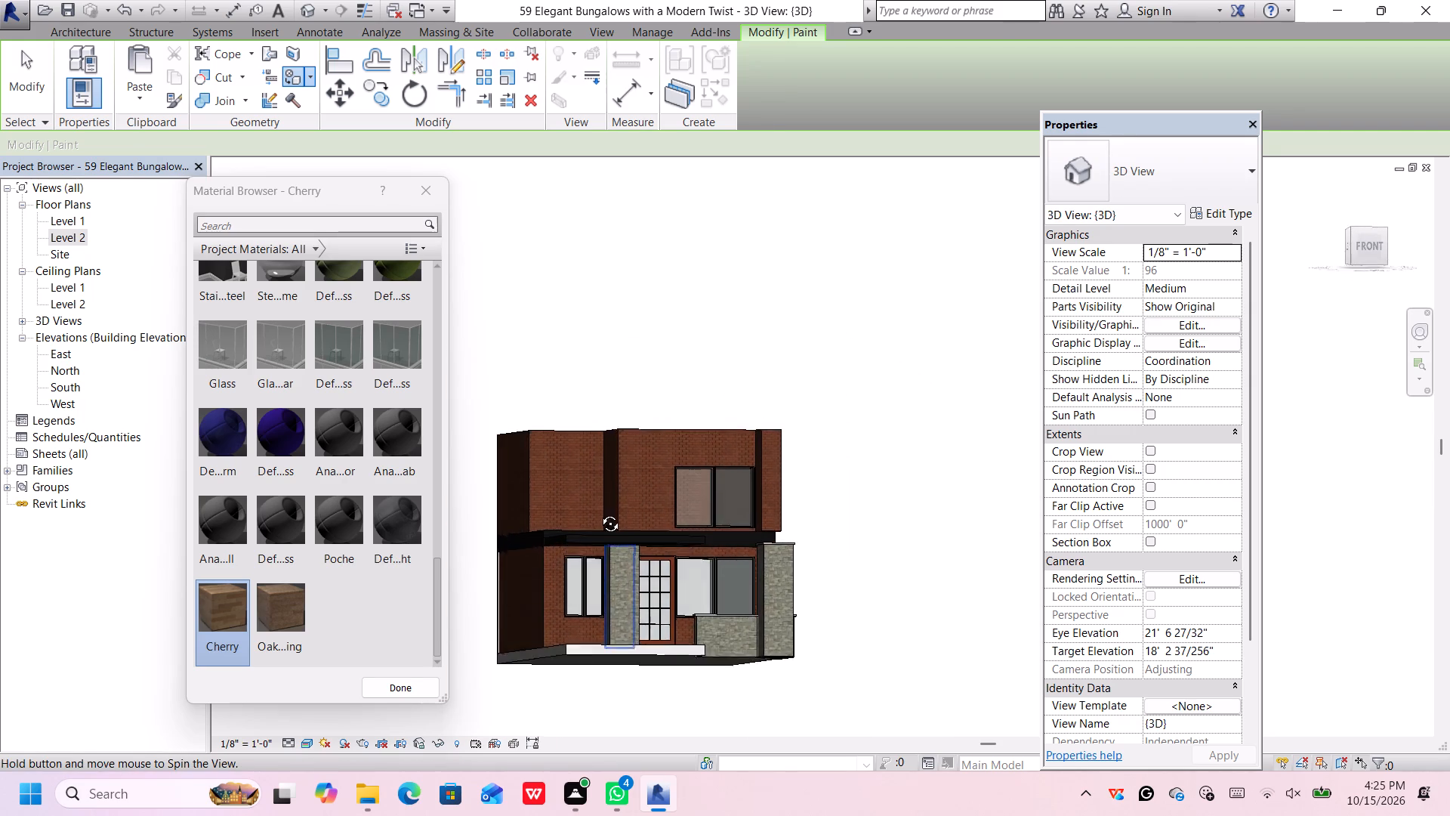
{"action": "middle_click_drag", "start_coordinate": [599, 512], "coordinate": [591, 431]}
{"action": "left_click", "coordinate": [590, 506]}
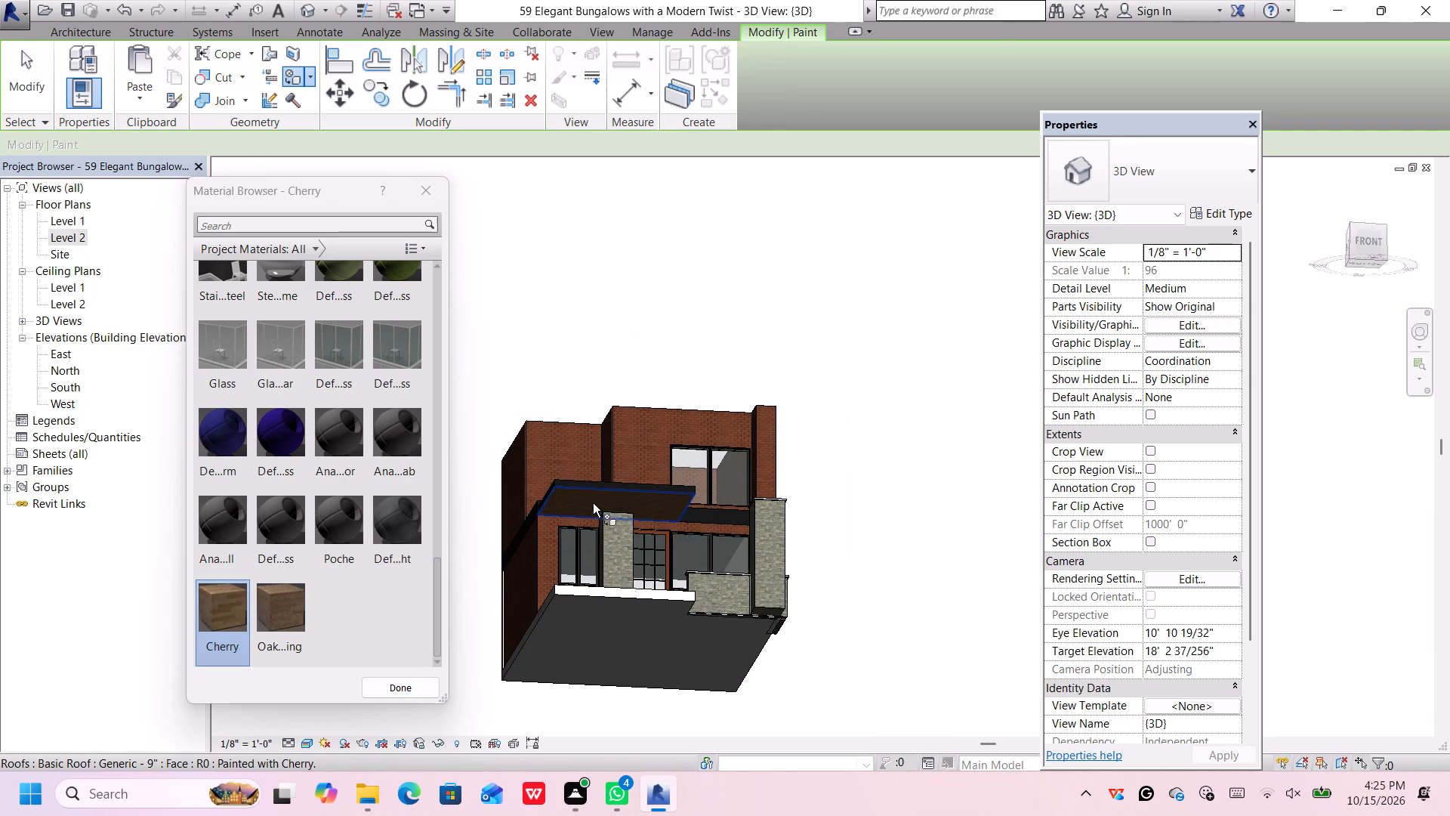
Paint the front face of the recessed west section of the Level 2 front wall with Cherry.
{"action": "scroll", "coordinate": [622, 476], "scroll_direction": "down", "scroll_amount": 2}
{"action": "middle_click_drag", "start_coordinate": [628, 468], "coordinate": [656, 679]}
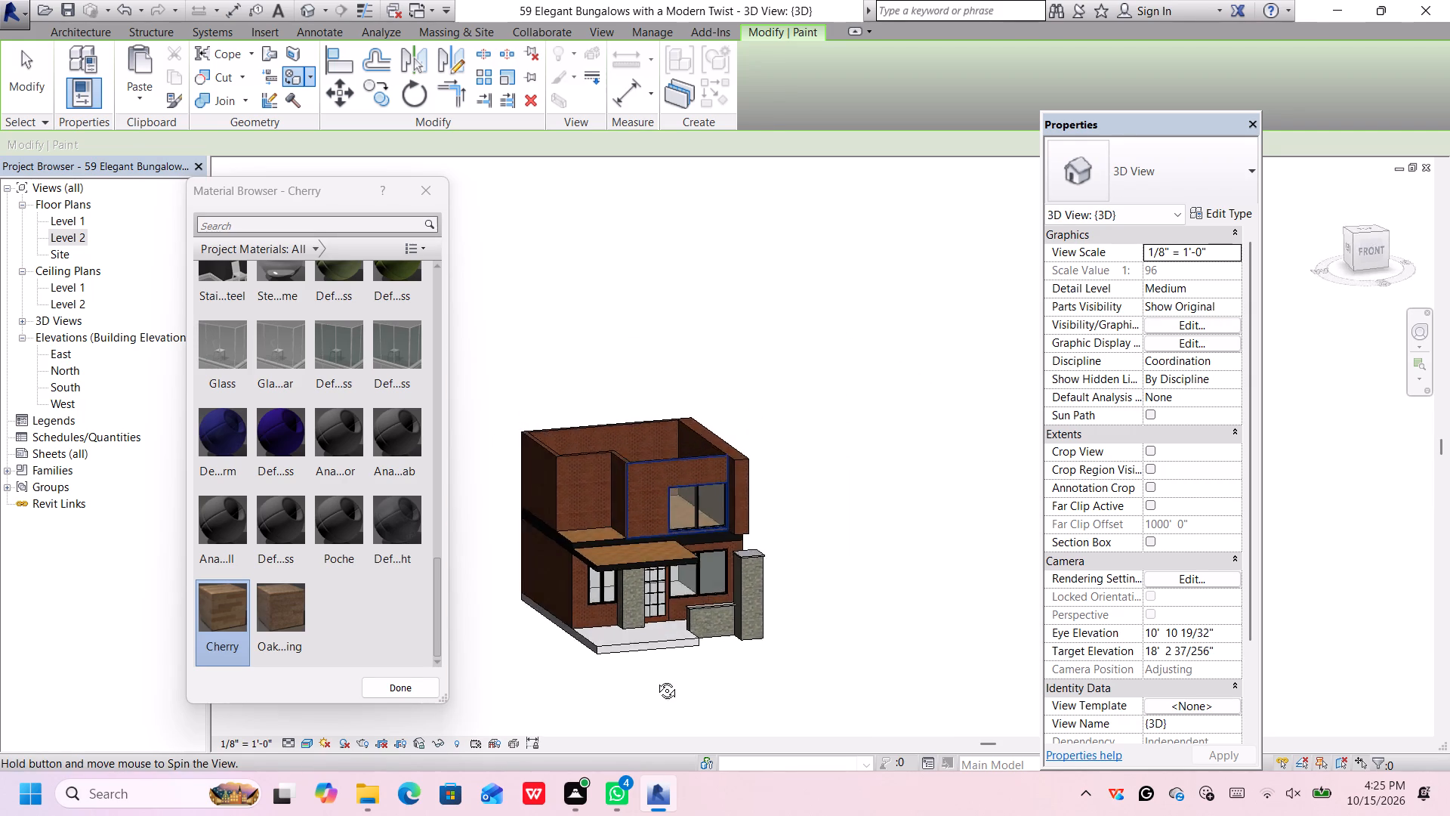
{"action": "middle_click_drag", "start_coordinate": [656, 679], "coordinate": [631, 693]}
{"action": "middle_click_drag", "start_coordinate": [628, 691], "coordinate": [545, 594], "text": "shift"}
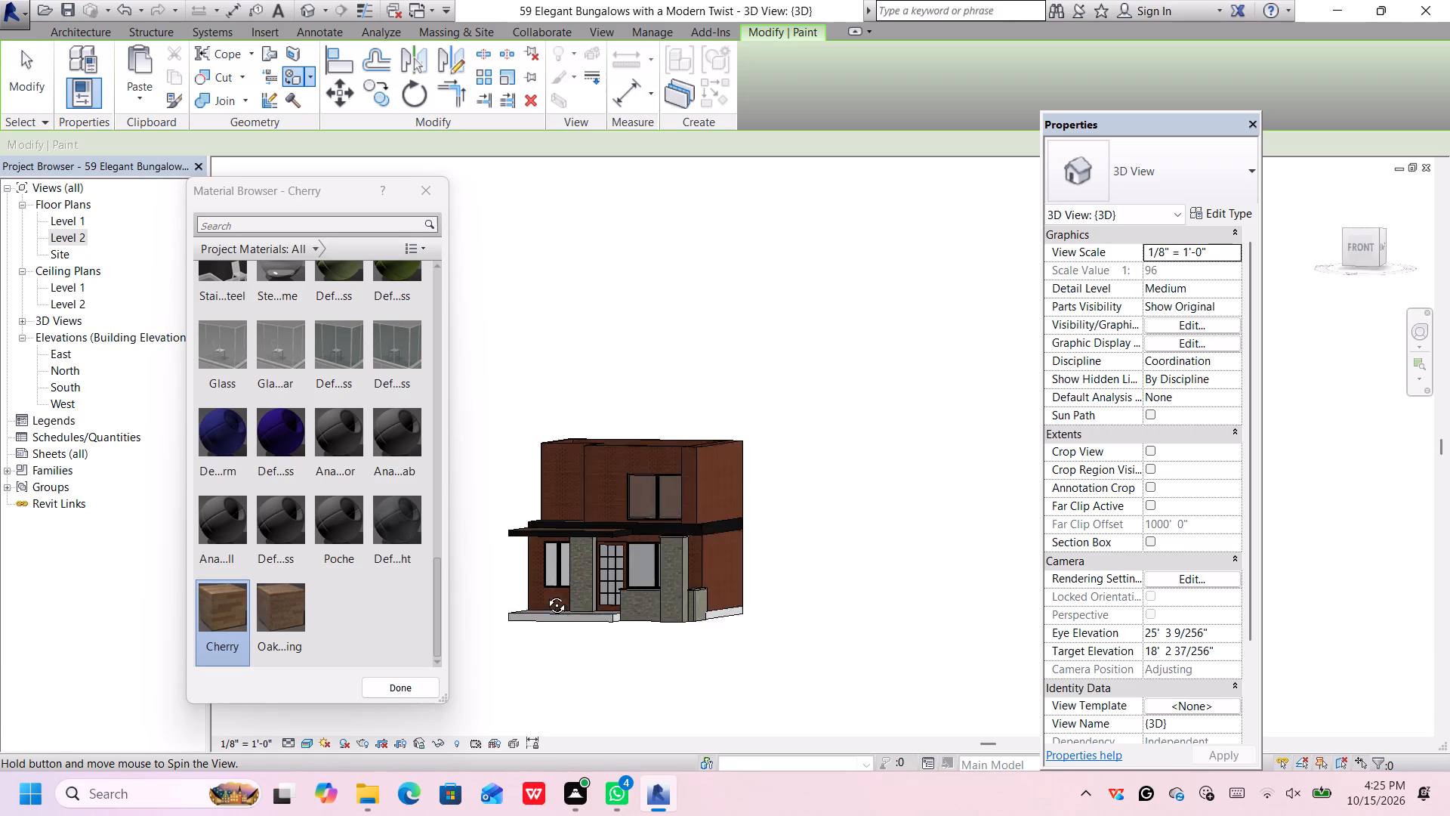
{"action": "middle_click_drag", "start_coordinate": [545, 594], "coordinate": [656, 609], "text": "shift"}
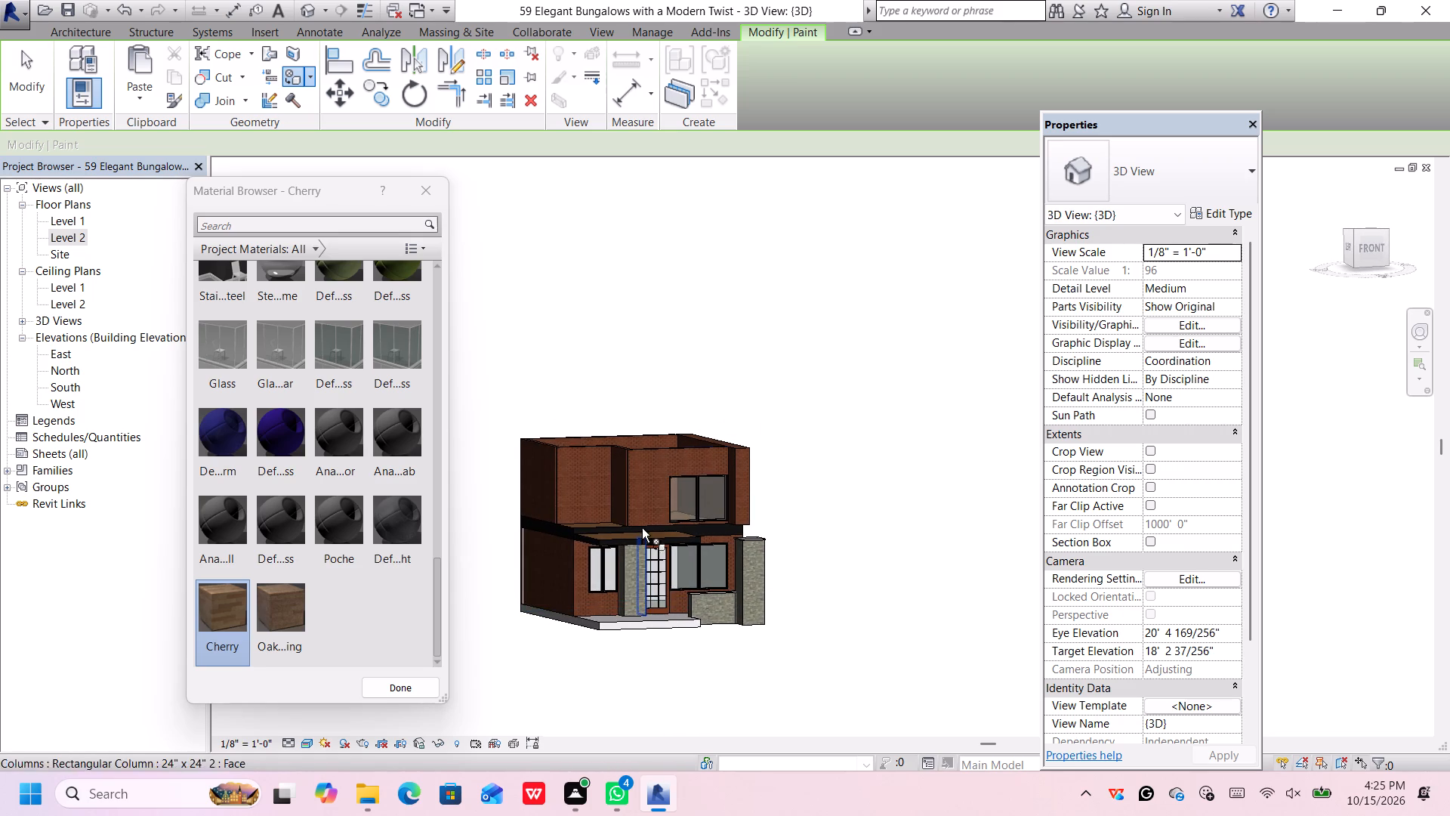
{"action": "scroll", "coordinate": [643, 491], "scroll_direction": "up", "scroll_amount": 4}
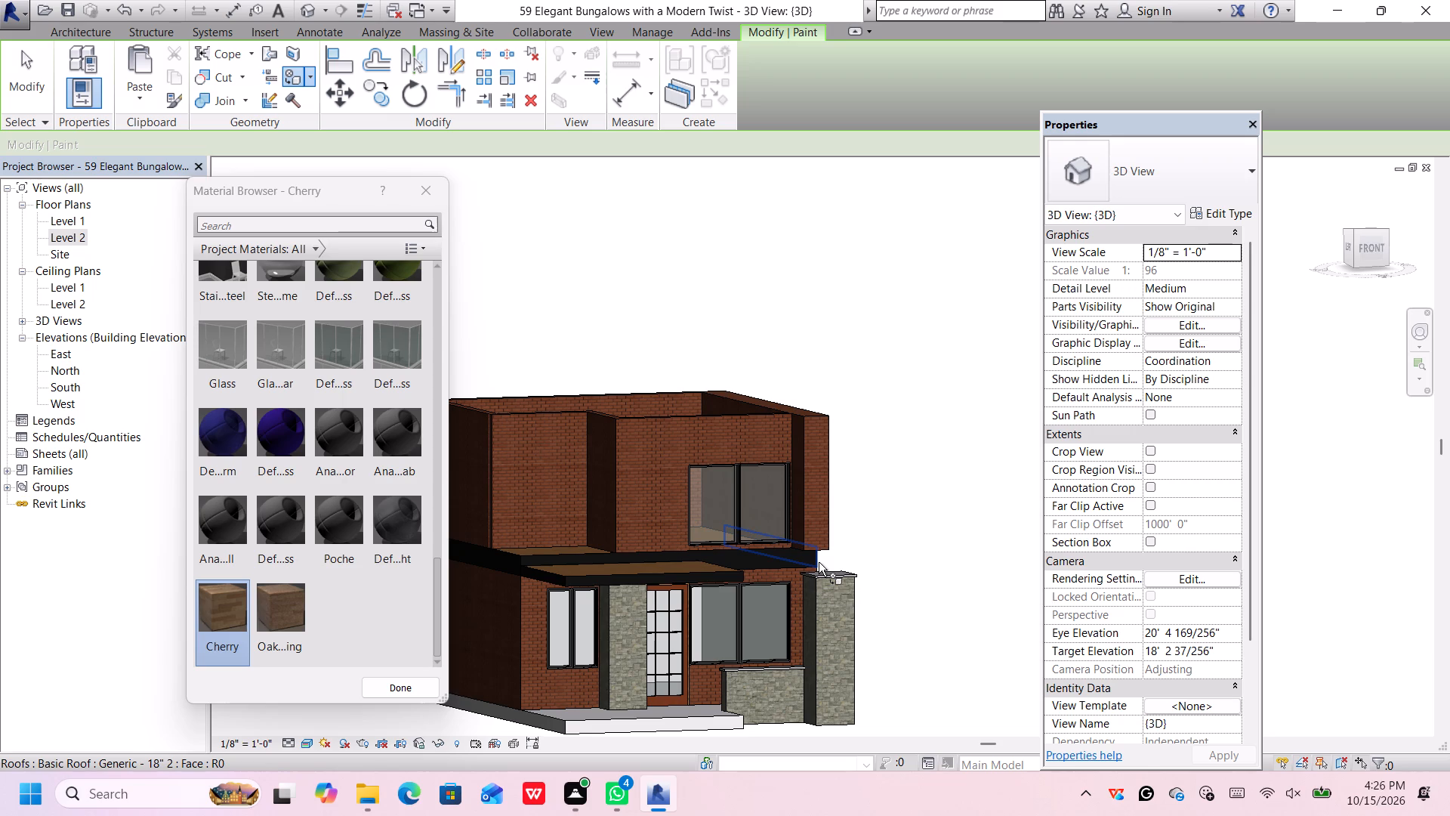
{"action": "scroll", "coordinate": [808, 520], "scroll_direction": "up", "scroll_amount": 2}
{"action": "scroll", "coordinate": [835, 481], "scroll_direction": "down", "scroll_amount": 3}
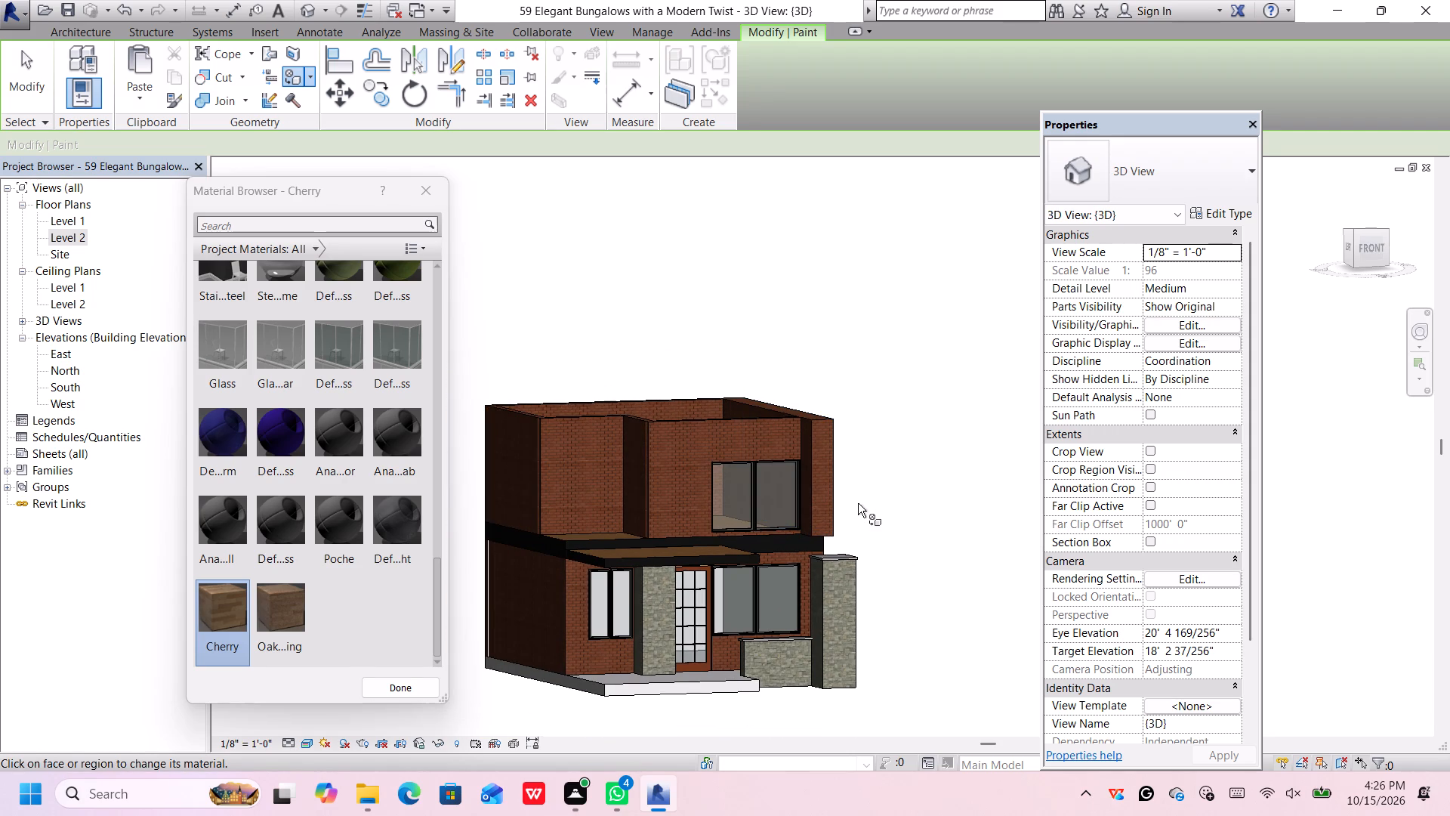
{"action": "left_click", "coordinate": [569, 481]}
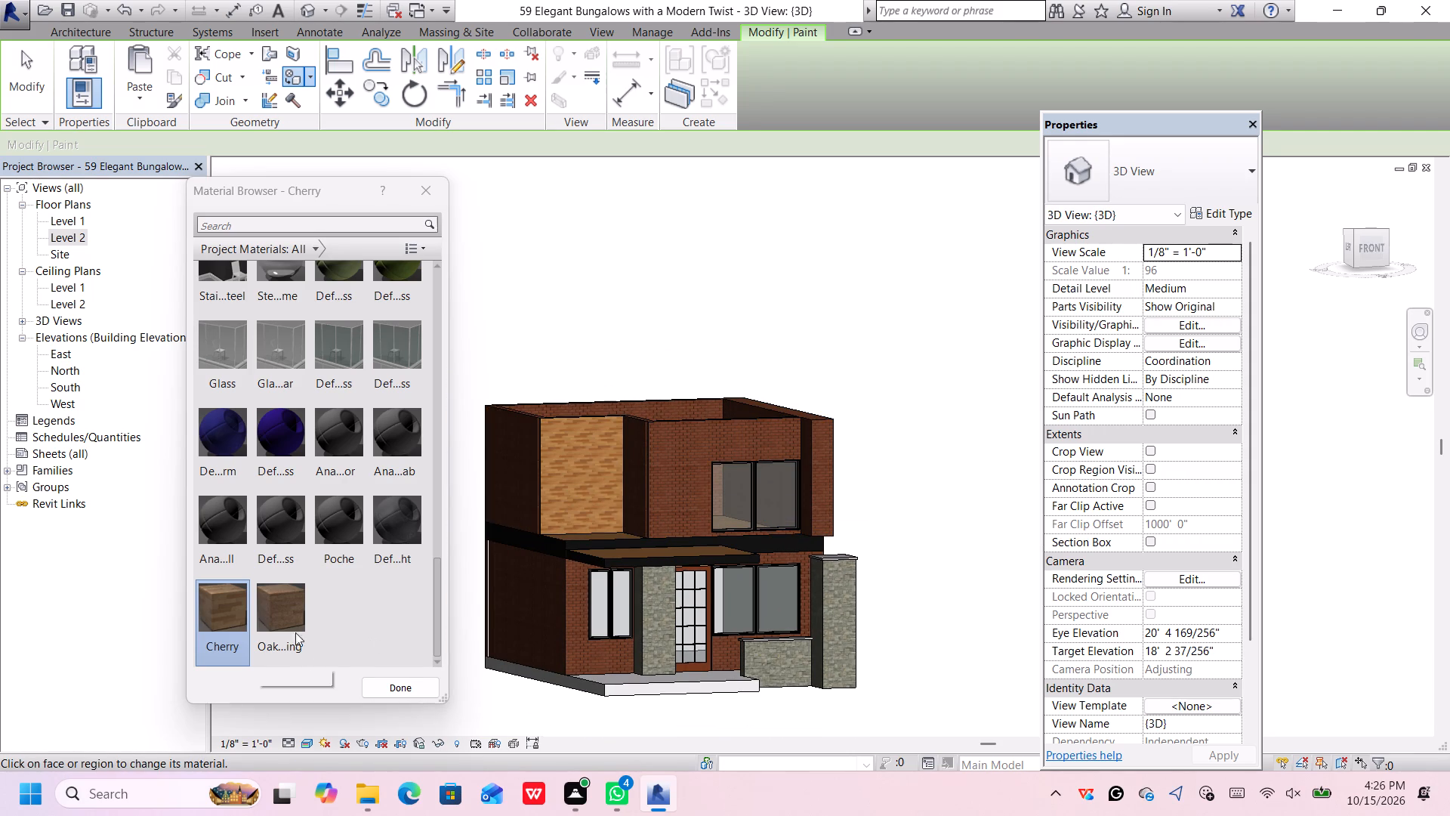
Paint the Level 2 recessed and projecting front walls, the return between them, and the thick east wall's inner side and front end with Oak Flooring.
{"action": "left_click", "coordinate": [288, 612]}
{"action": "left_click", "coordinate": [554, 501]}
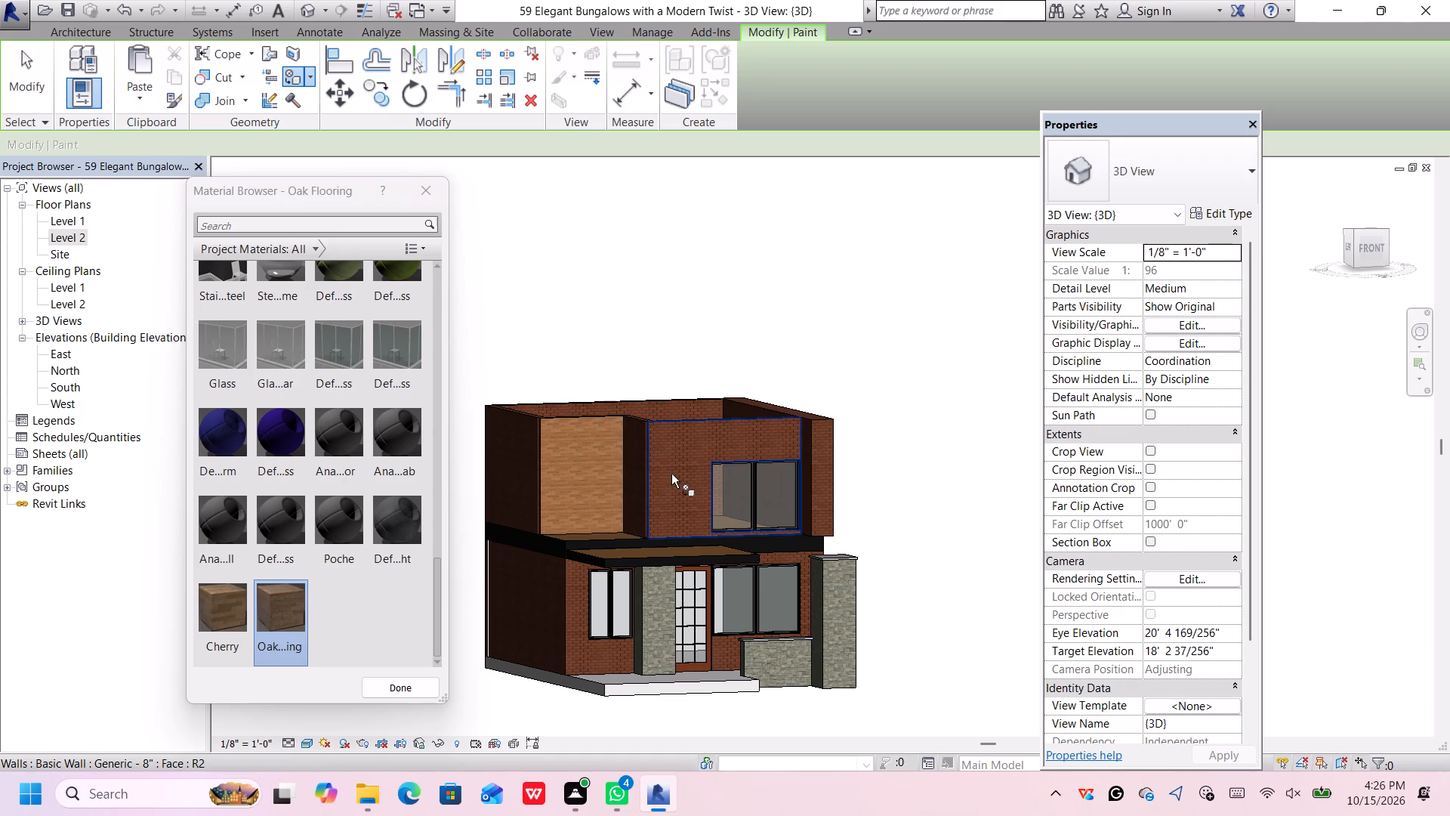
{"action": "left_click", "coordinate": [671, 472]}
{"action": "left_click", "coordinate": [635, 478]}
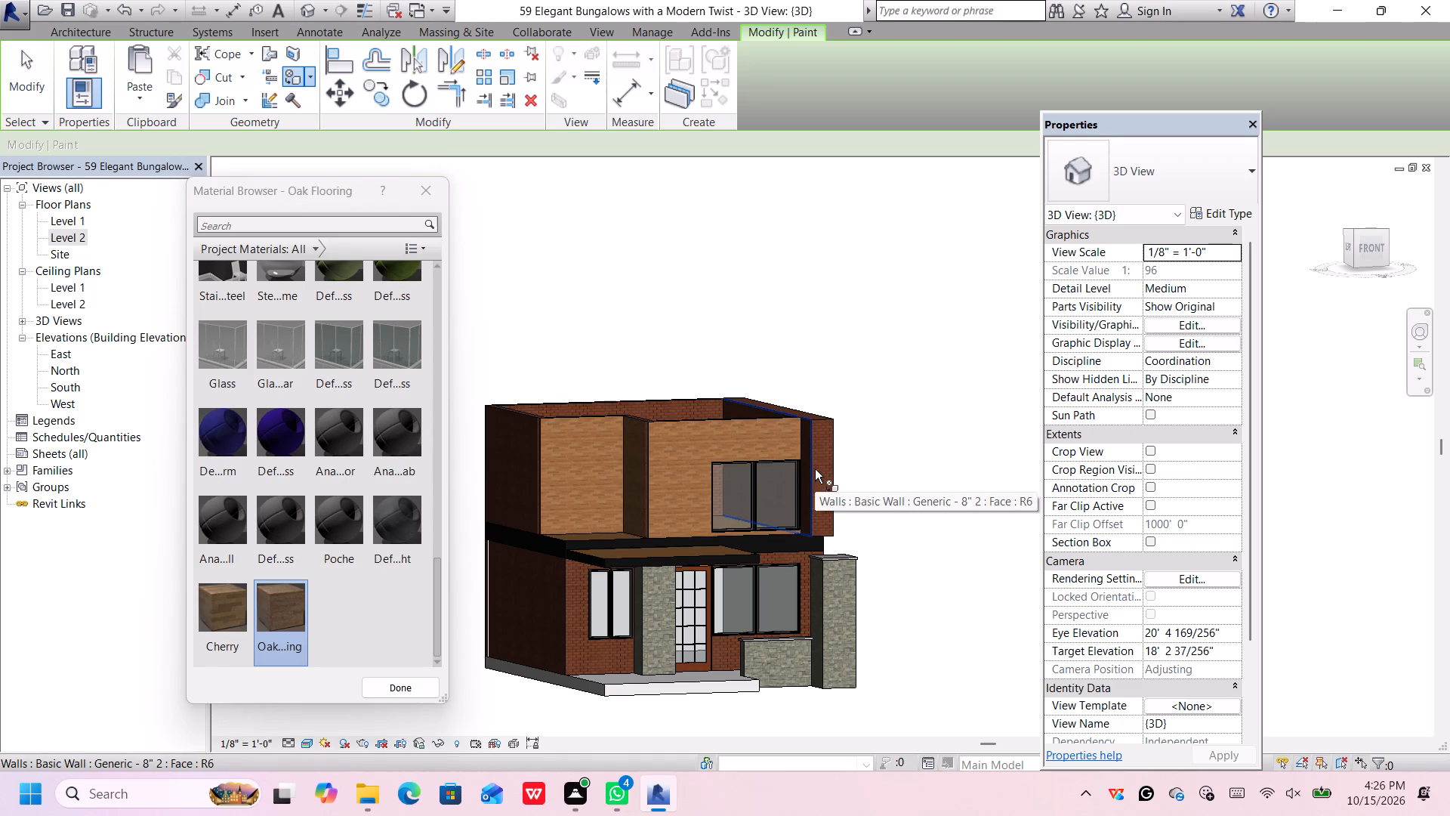
{"action": "left_click", "coordinate": [815, 469]}
{"action": "scroll", "coordinate": [811, 457], "scroll_direction": "up", "scroll_amount": 6}
{"action": "left_click", "coordinate": [836, 481]}
{"action": "scroll", "coordinate": [835, 482], "scroll_direction": "down", "scroll_amount": 2}
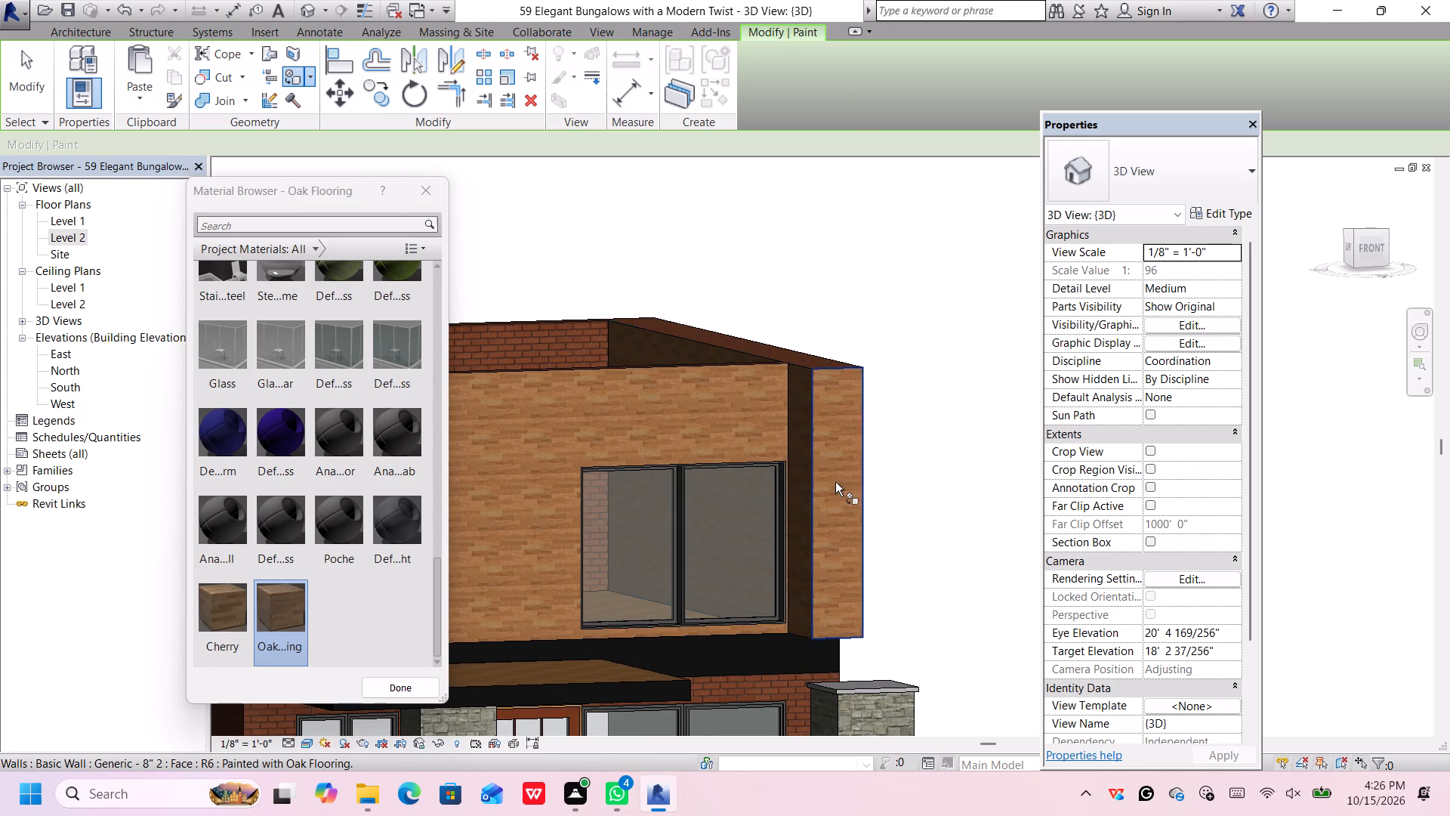
Paint the outer face of the Level 1 front wall, around the entrance door and windows, with Oak Flooring.
{"action": "scroll", "coordinate": [835, 482], "scroll_direction": "down", "scroll_amount": 5}
{"action": "scroll", "coordinate": [805, 590], "scroll_direction": "up", "scroll_amount": 4}
{"action": "left_click", "coordinate": [831, 564]}
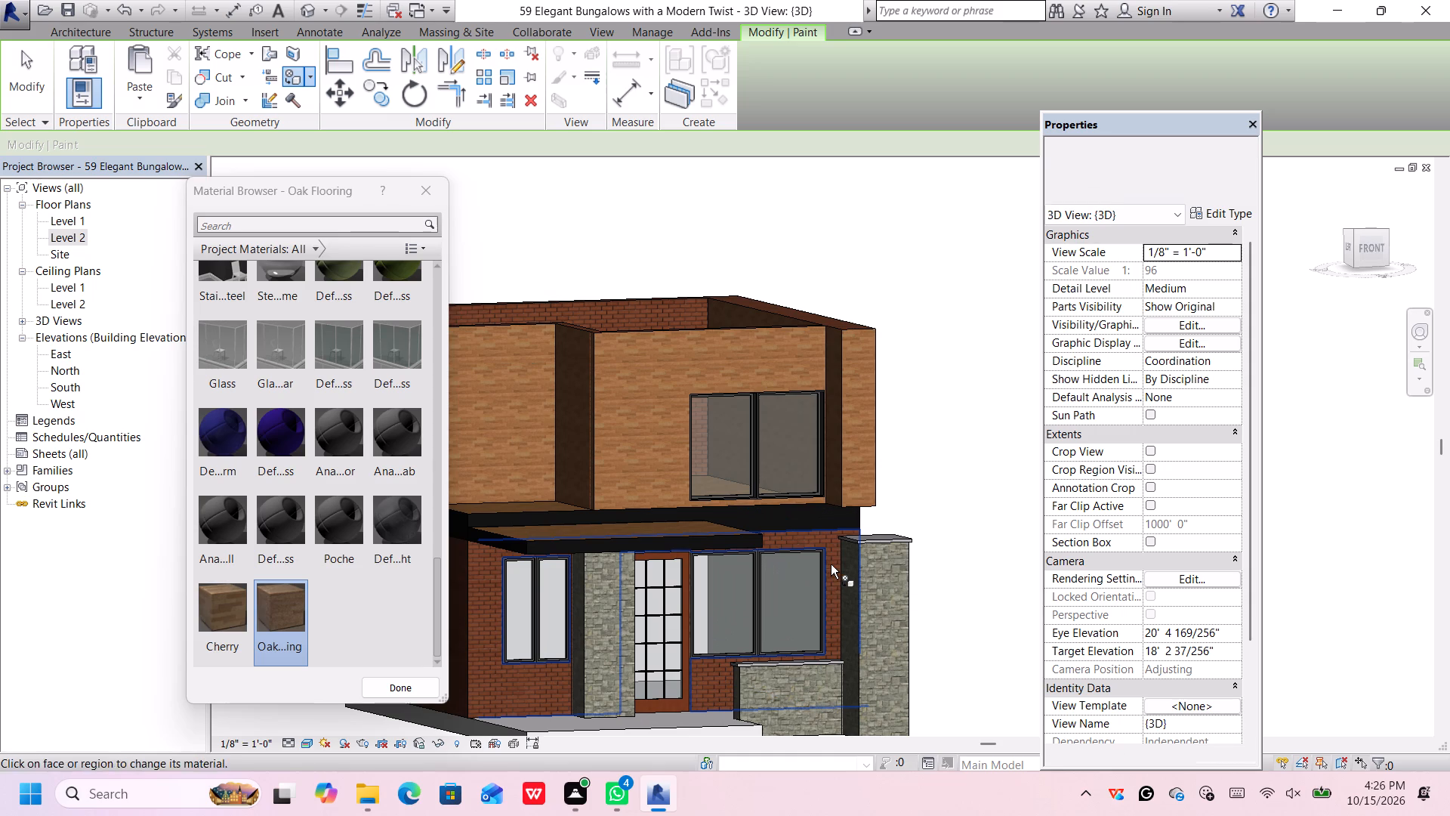
Paint the outer faces of the west side walls on Level 2 and Level 1 with Oak Flooring.
{"action": "scroll", "coordinate": [568, 662], "scroll_direction": "down", "scroll_amount": 4}
{"action": "scroll", "coordinate": [570, 502], "scroll_direction": "down", "scroll_amount": 2}
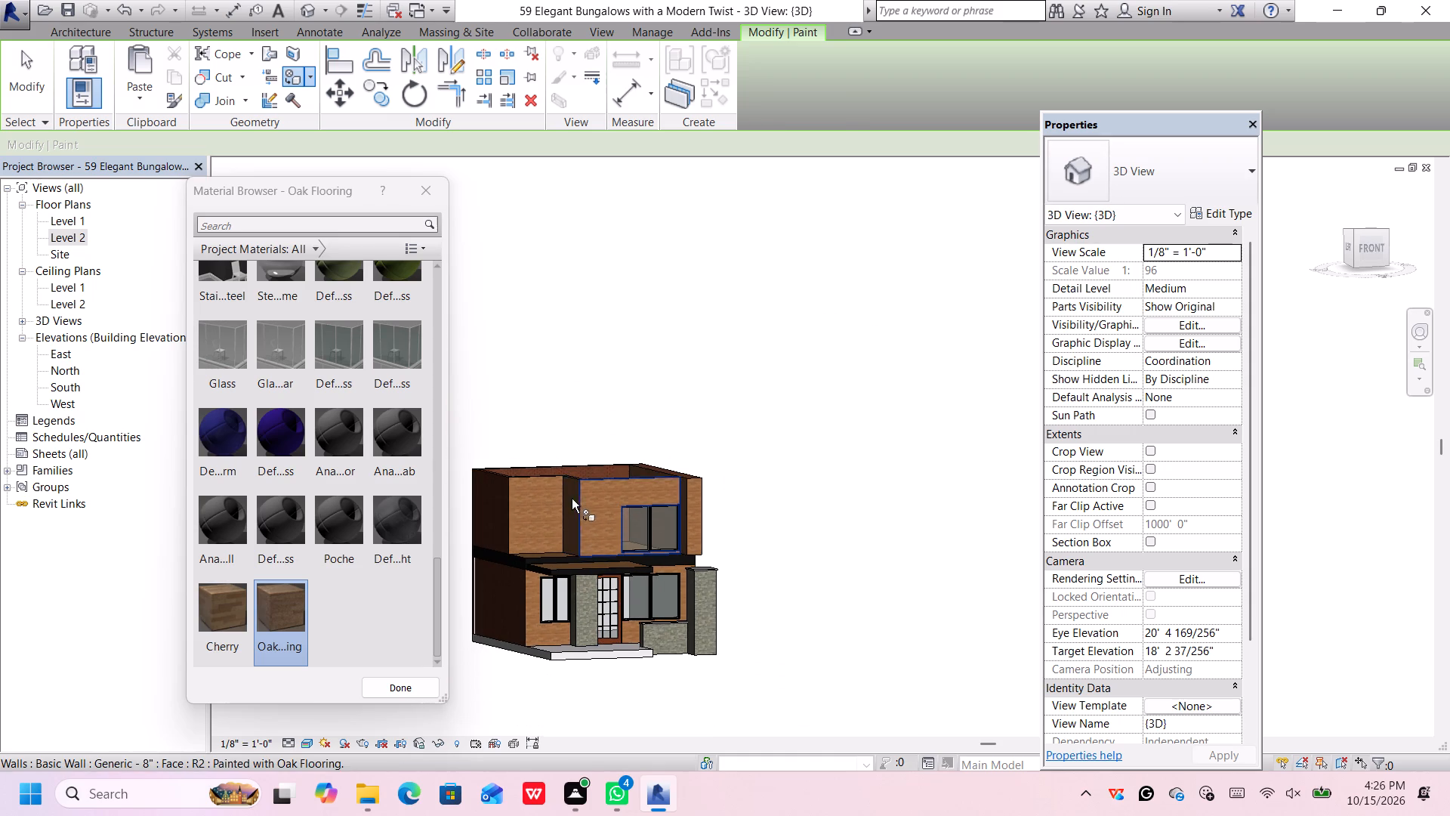
{"action": "middle_click_drag", "start_coordinate": [745, 535], "coordinate": [801, 549]}
{"action": "scroll", "coordinate": [752, 538], "scroll_direction": "up", "scroll_amount": 1}
{"action": "middle_click_drag", "start_coordinate": [783, 538], "coordinate": [857, 551]}
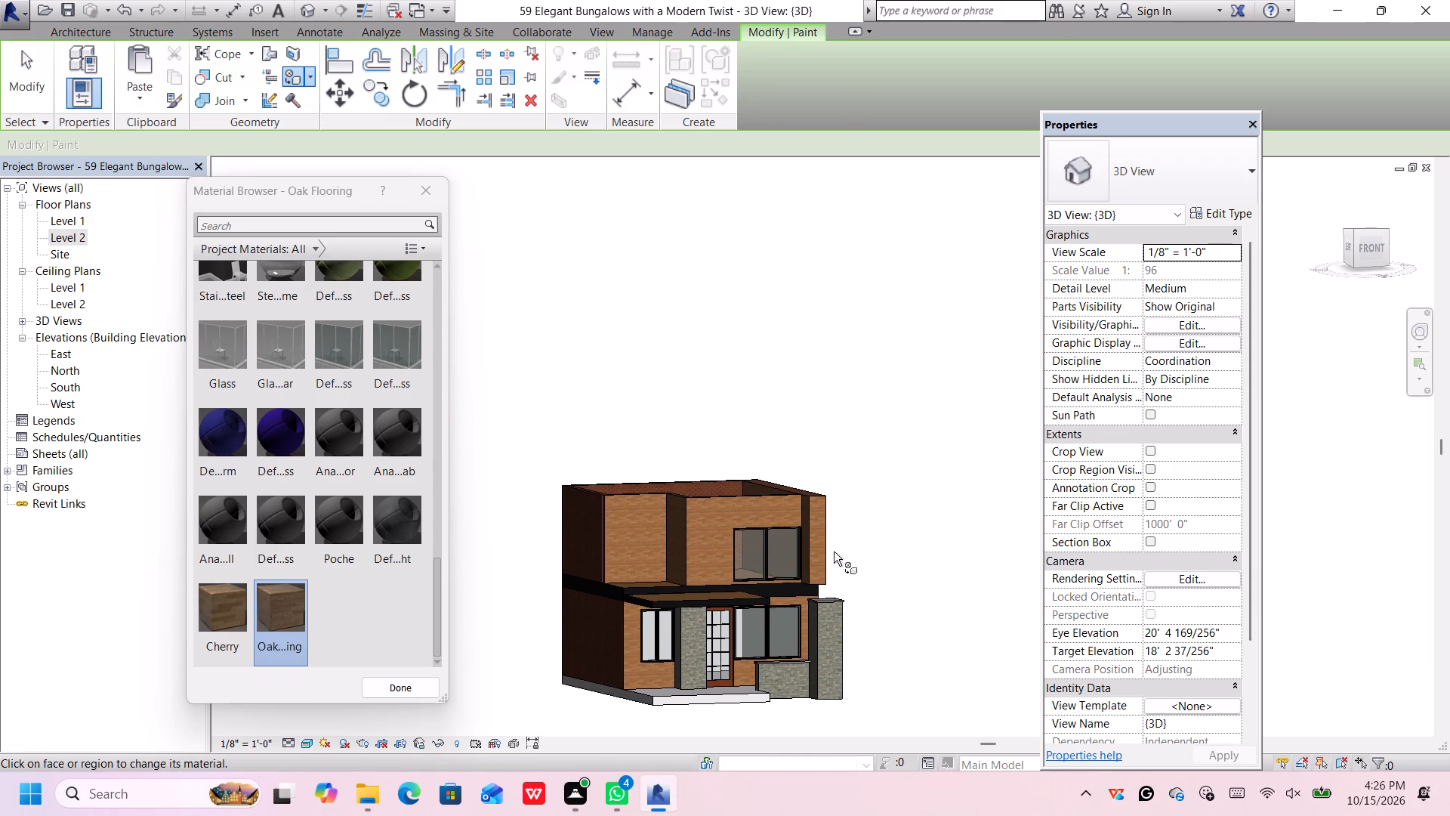
{"action": "scroll", "coordinate": [617, 553], "scroll_direction": "up", "scroll_amount": 3}
{"action": "left_click", "coordinate": [582, 552]}
{"action": "left_click", "coordinate": [585, 672]}
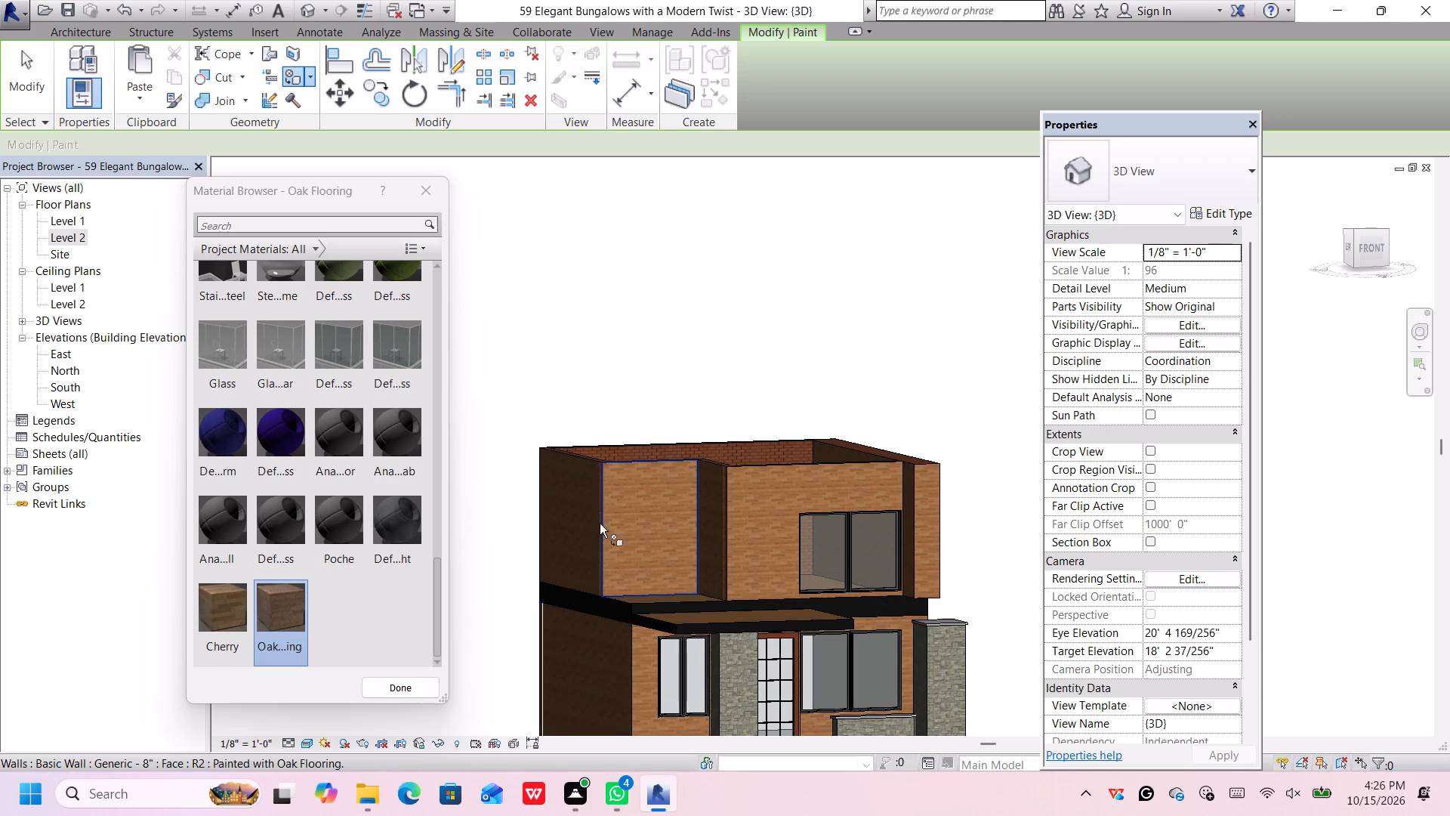
Paint the inner faces of the Level 2 back wall and east wall with Oak Flooring.
{"action": "scroll", "coordinate": [613, 453], "scroll_direction": "down", "scroll_amount": 1}
{"action": "left_click", "coordinate": [742, 448]}
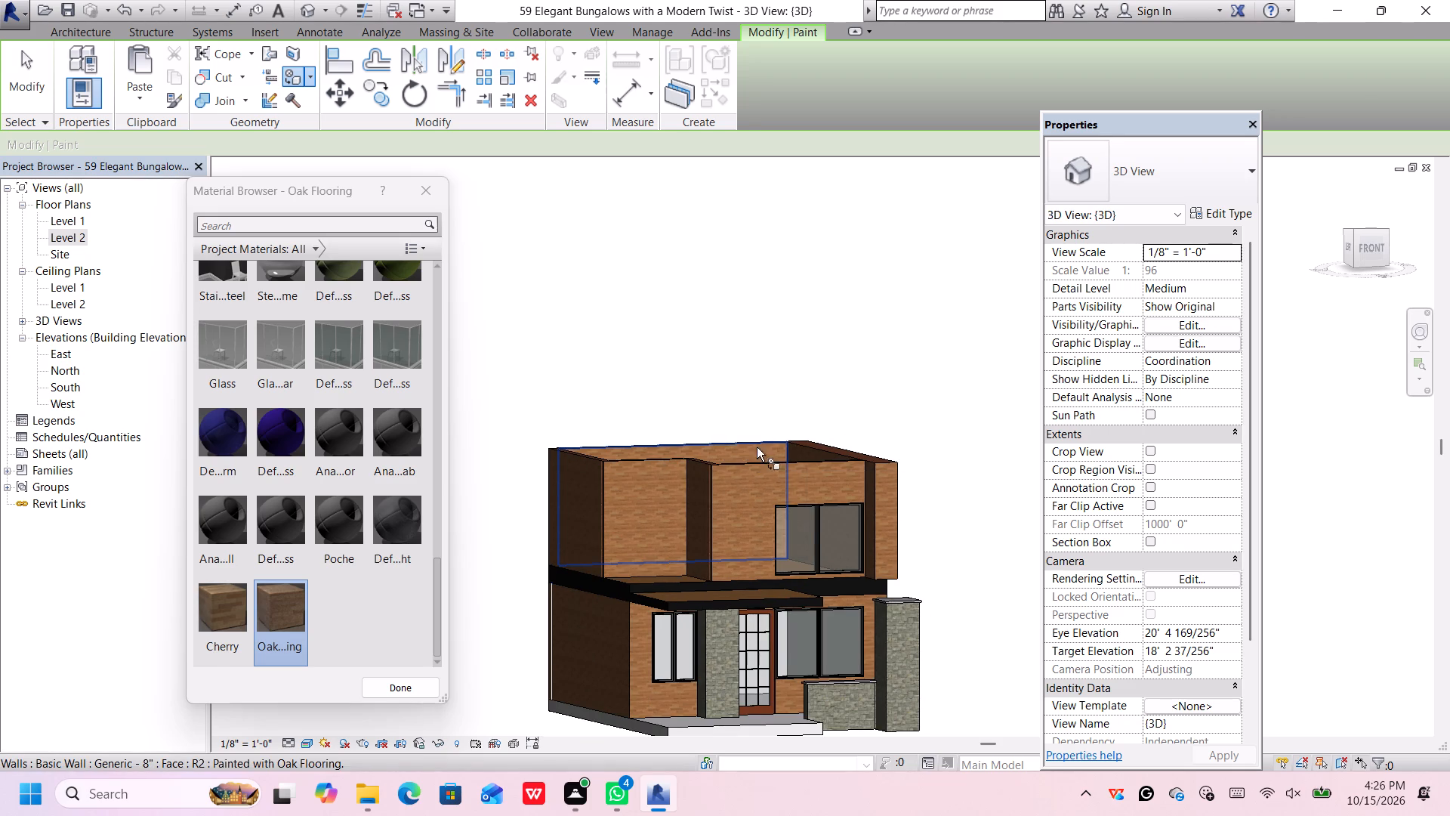
{"action": "left_click", "coordinate": [801, 453]}
{"action": "left_click", "coordinate": [820, 444]}
{"action": "scroll", "coordinate": [844, 448], "scroll_direction": "down", "scroll_amount": 3}
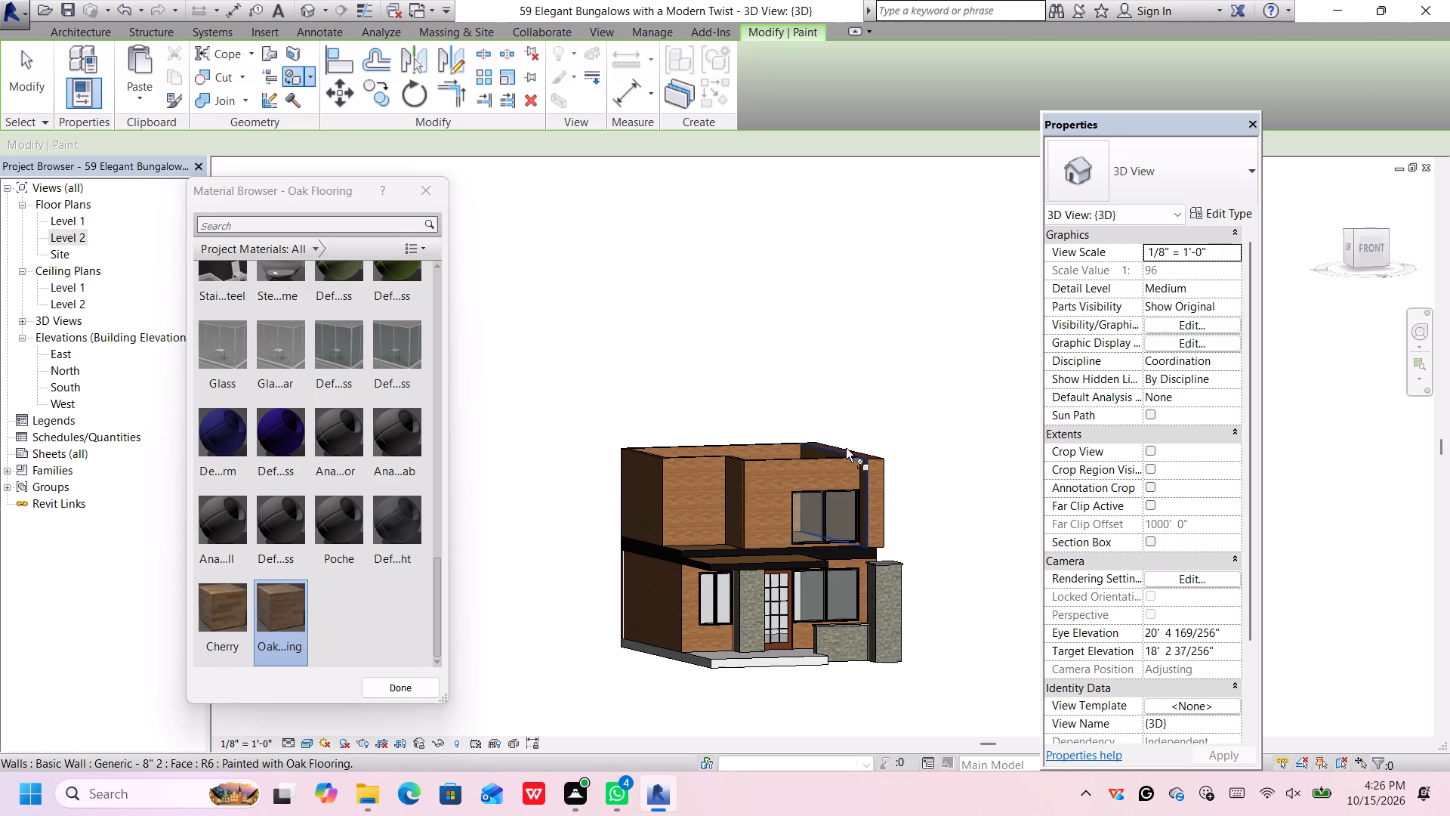
Paint the outer faces of the east and back walls on both levels with Oak Flooring.
{"action": "middle_click_drag", "start_coordinate": [905, 514], "coordinate": [529, 560], "text": "shift"}
{"action": "left_click", "coordinate": [731, 502]}
{"action": "left_click", "coordinate": [745, 588]}
{"action": "left_click", "coordinate": [839, 496]}
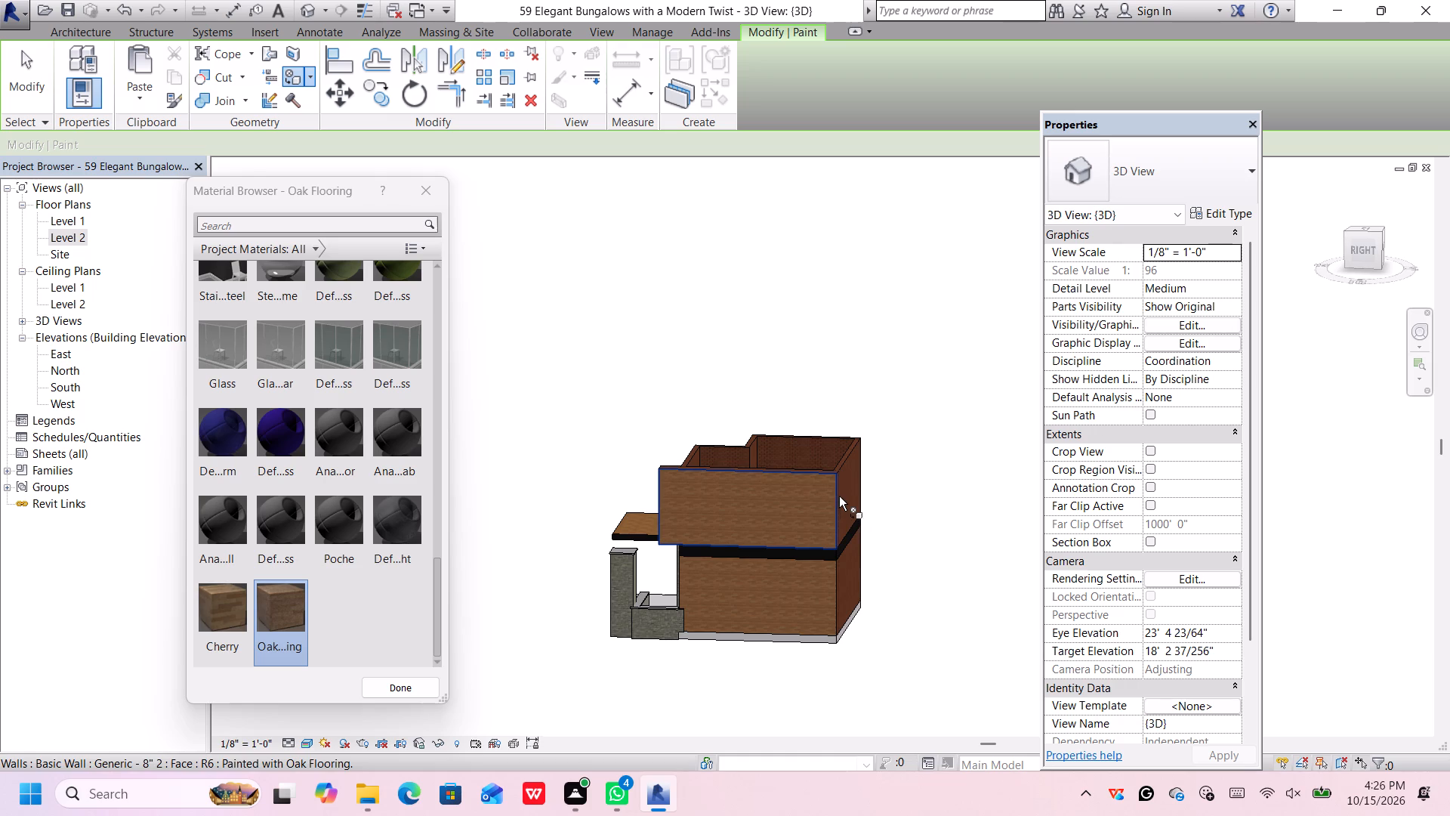
{"action": "left_click", "coordinate": [846, 566]}
{"action": "left_click", "coordinate": [847, 512]}
Paint the inner faces of the Level 2 thick east wall and projecting front wall with Rigid insulation.
{"action": "scroll", "coordinate": [844, 509], "scroll_direction": "down", "scroll_amount": 3}
{"action": "scroll", "coordinate": [842, 507], "scroll_direction": "up", "scroll_amount": 1}
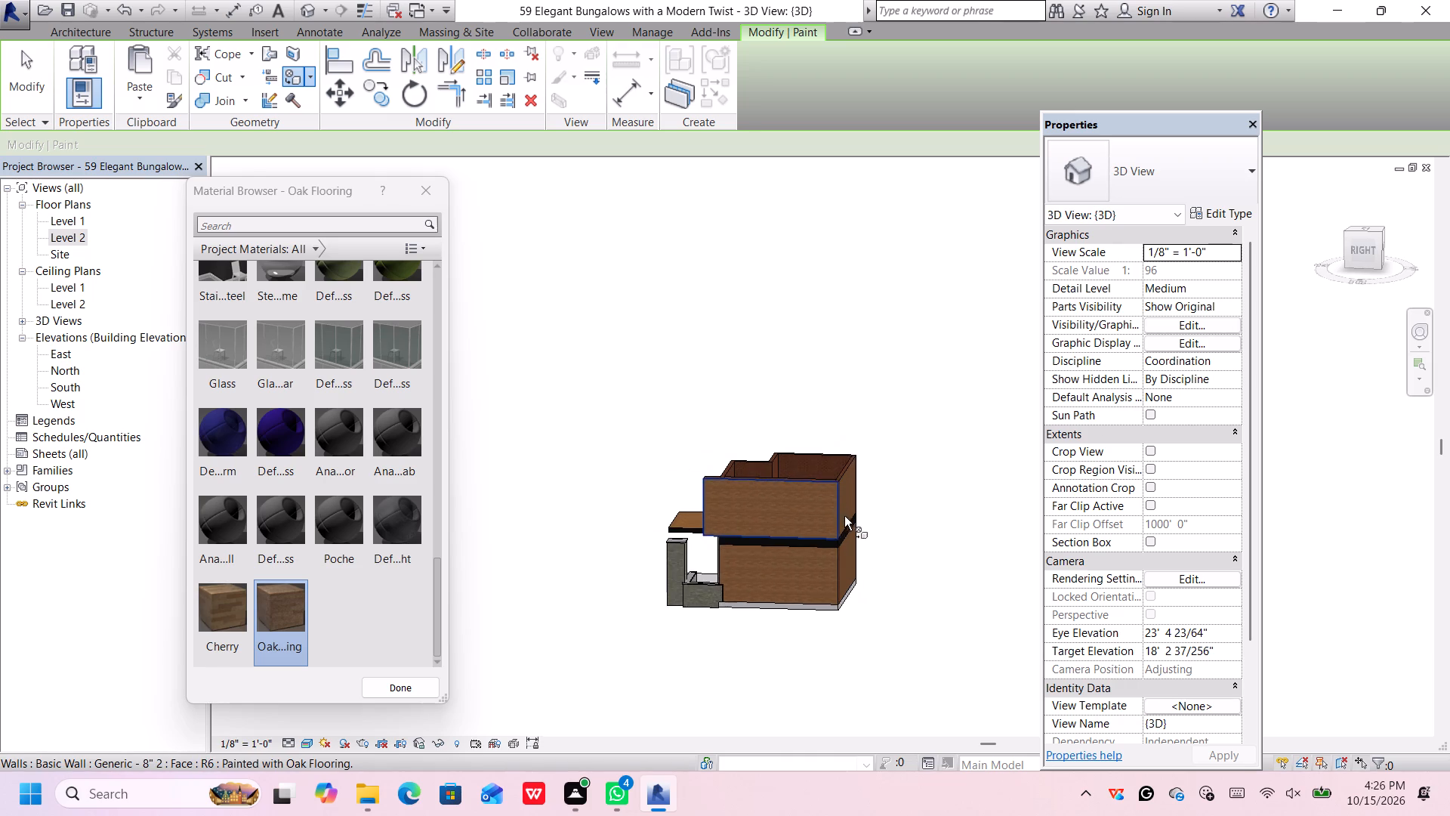
{"action": "scroll", "coordinate": [856, 536], "scroll_direction": "up", "scroll_amount": 2}
{"action": "middle_click_drag", "start_coordinate": [872, 515], "coordinate": [437, 559]}
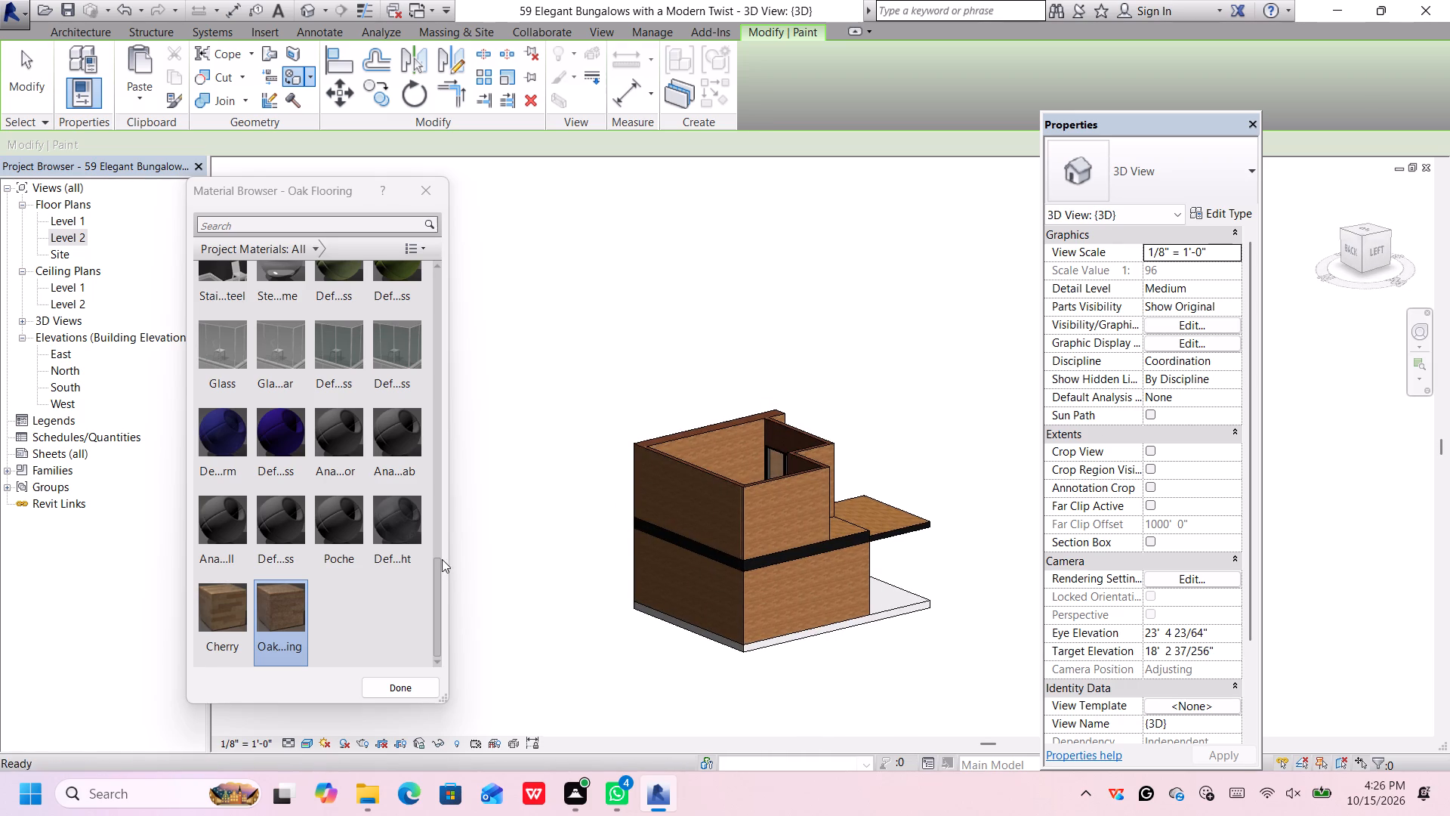
{"action": "scroll", "coordinate": [341, 517], "scroll_direction": "up", "scroll_amount": 3}
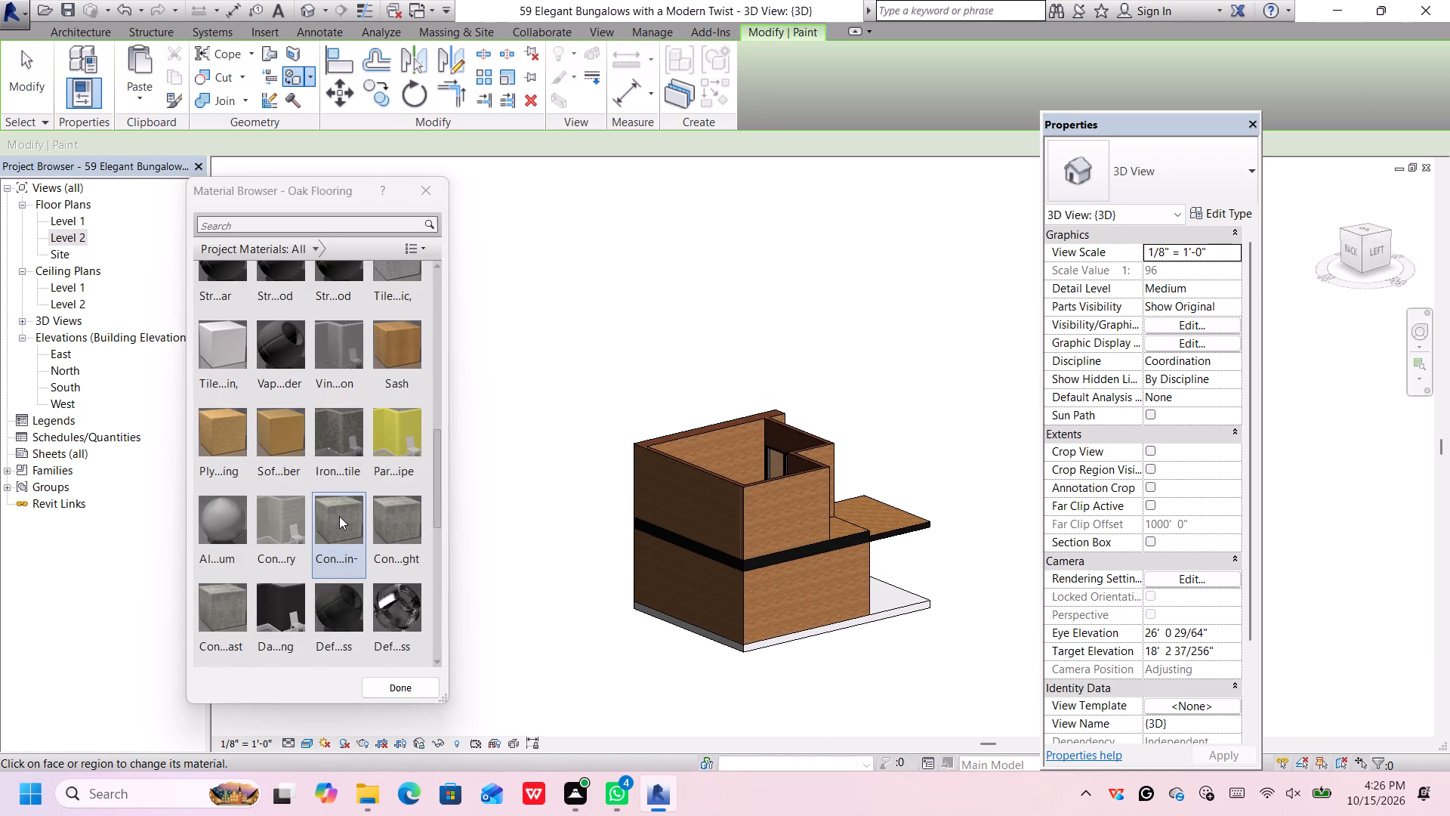
{"action": "left_click", "coordinate": [218, 439]}
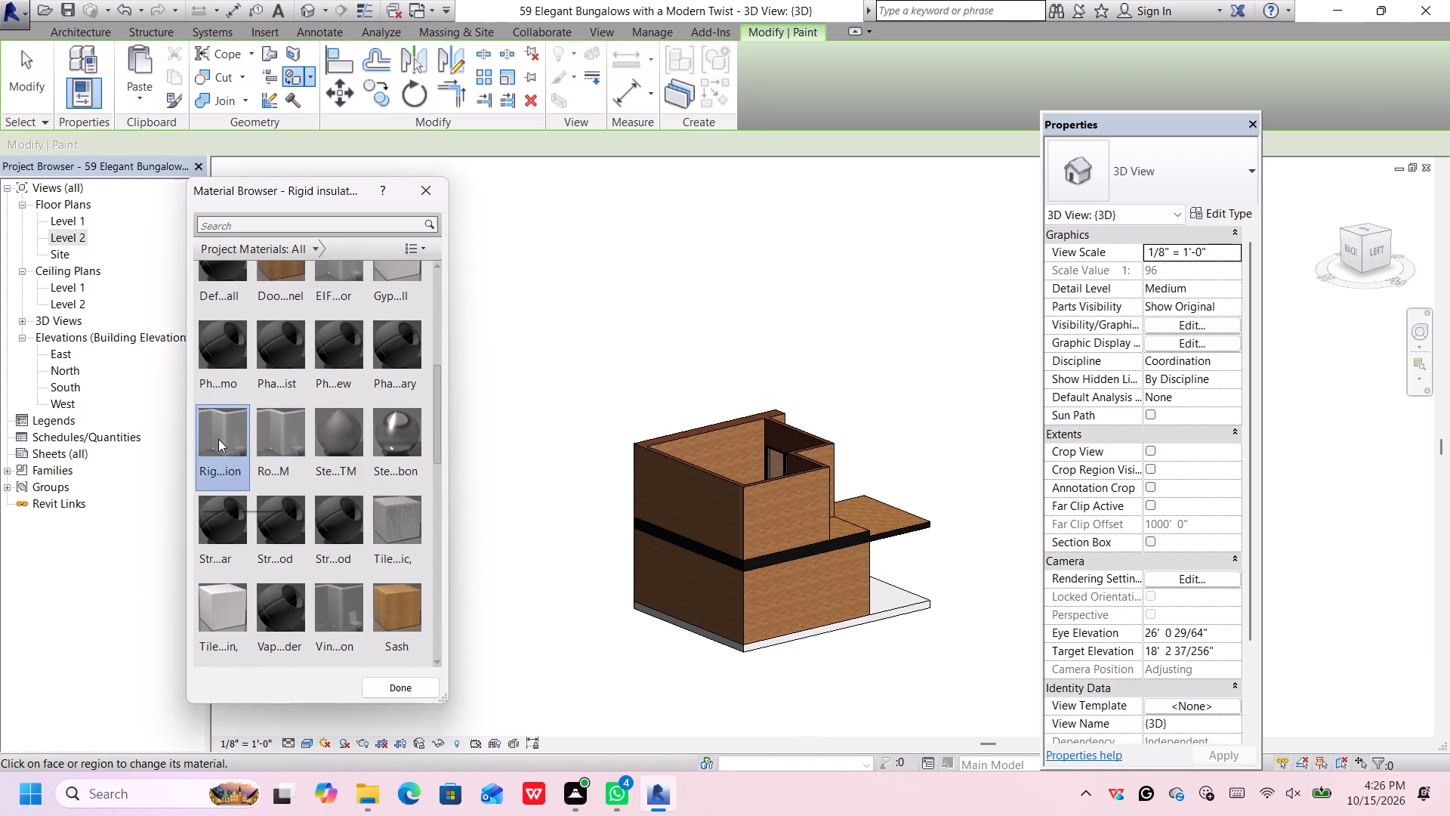
{"action": "left_click", "coordinate": [702, 444]}
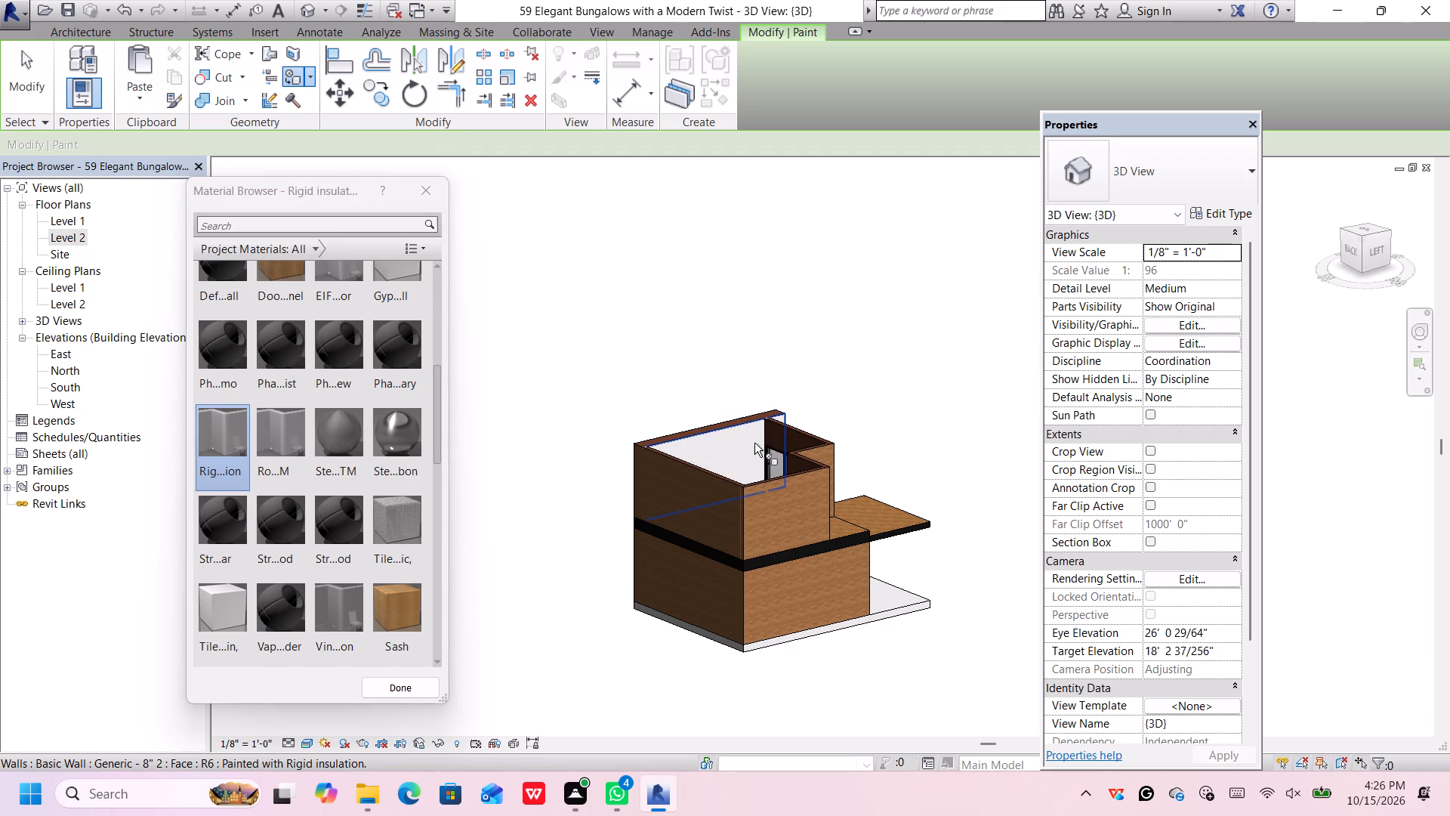
{"action": "scroll", "coordinate": [754, 443], "scroll_direction": "down", "scroll_amount": 1}
{"action": "scroll", "coordinate": [770, 432], "scroll_direction": "up", "scroll_amount": 1}
{"action": "left_click", "coordinate": [773, 434]}
Paint the inner faces of the Level 2 recessed front wall, the stepped return wall and the west wall with Rigid insulation.
{"action": "scroll", "coordinate": [761, 440], "scroll_direction": "down", "scroll_amount": 2}
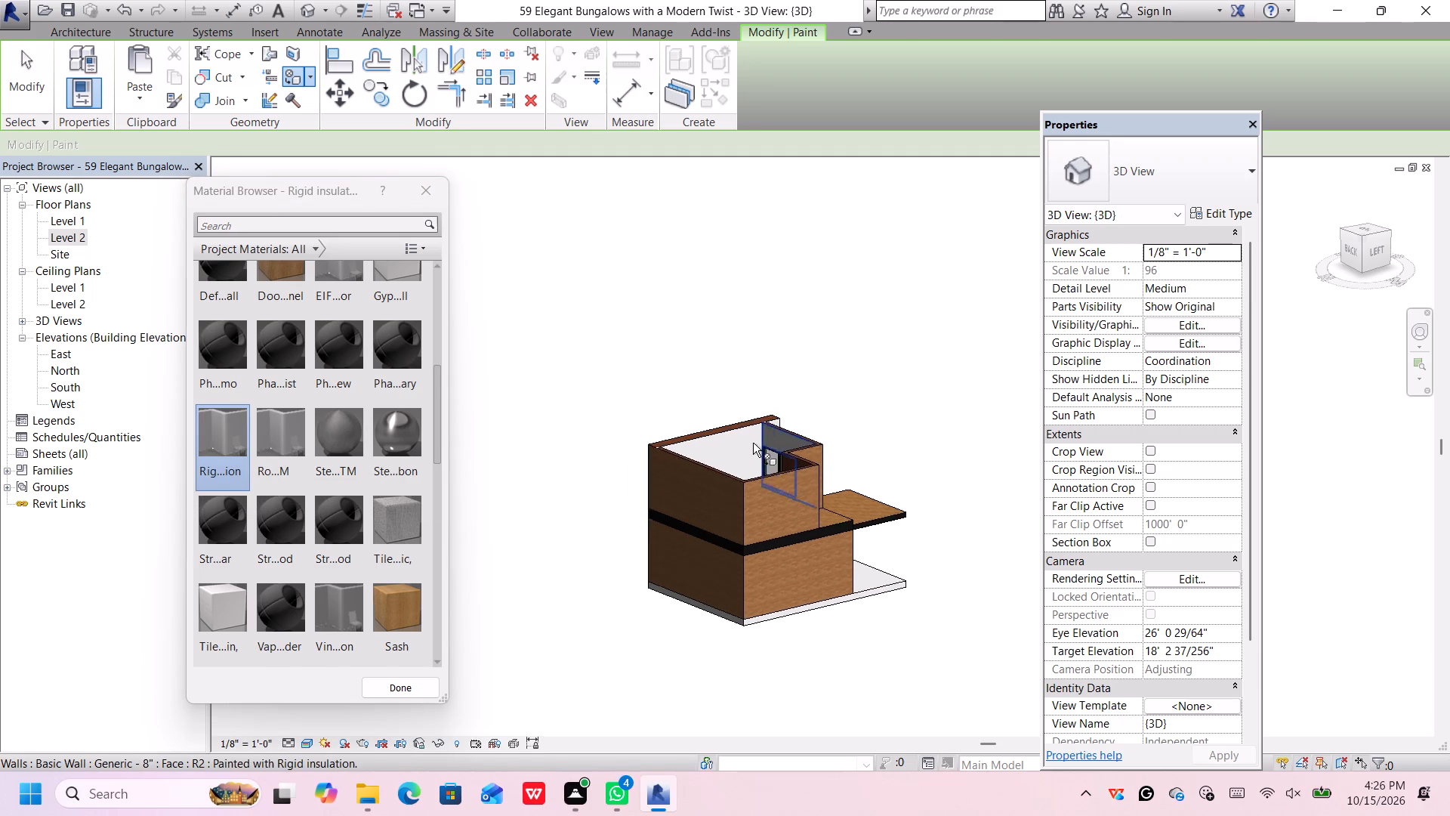
{"action": "scroll", "coordinate": [753, 443], "scroll_direction": "down", "scroll_amount": 1}
{"action": "middle_click_drag", "start_coordinate": [581, 499], "coordinate": [955, 571], "text": "shift"}
{"action": "middle_click", "coordinate": [955, 571], "text": "shift"}
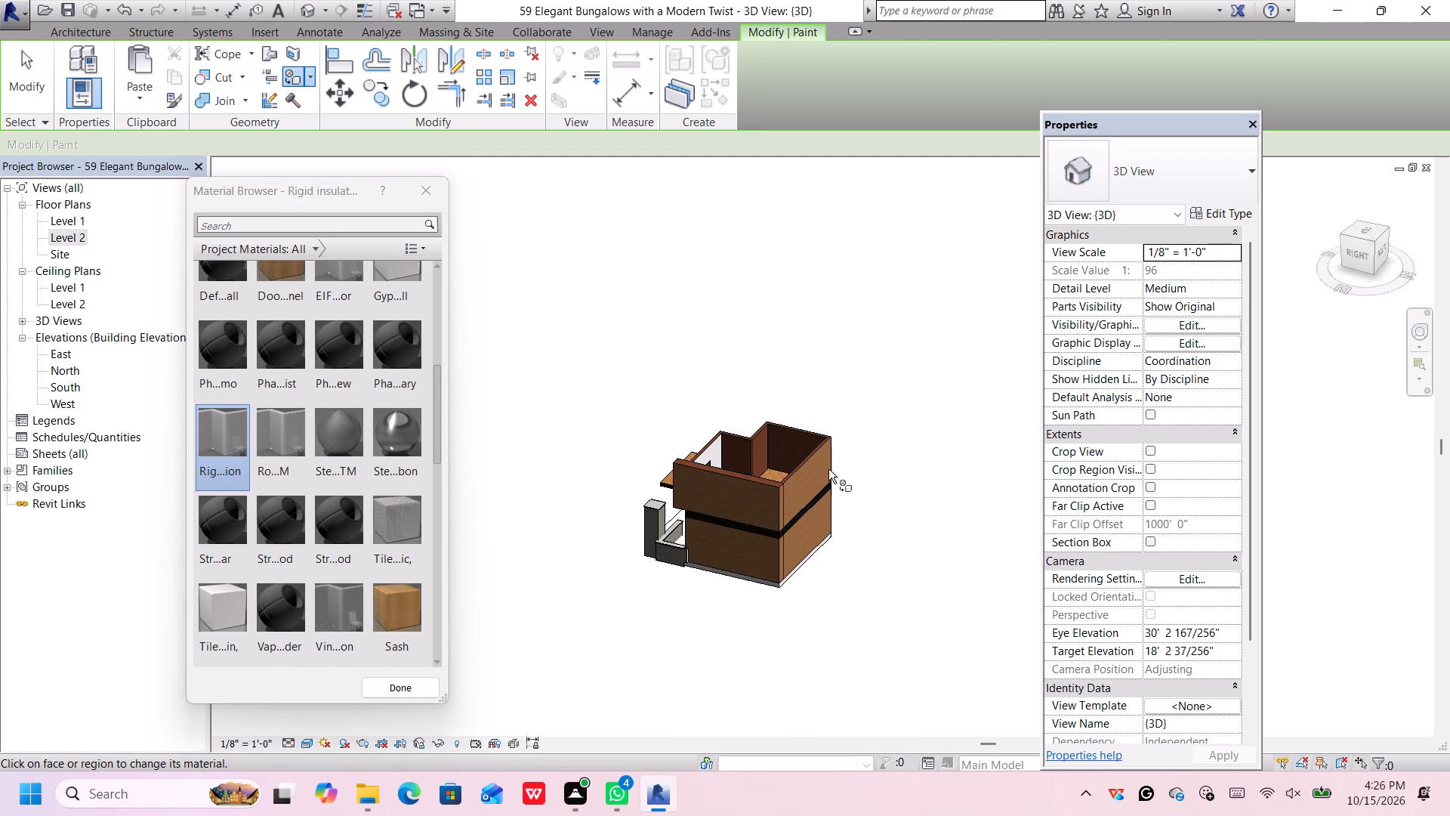
{"action": "scroll", "coordinate": [758, 423], "scroll_direction": "up", "scroll_amount": 5}
{"action": "left_click", "coordinate": [762, 457]}
{"action": "left_click", "coordinate": [707, 468]}
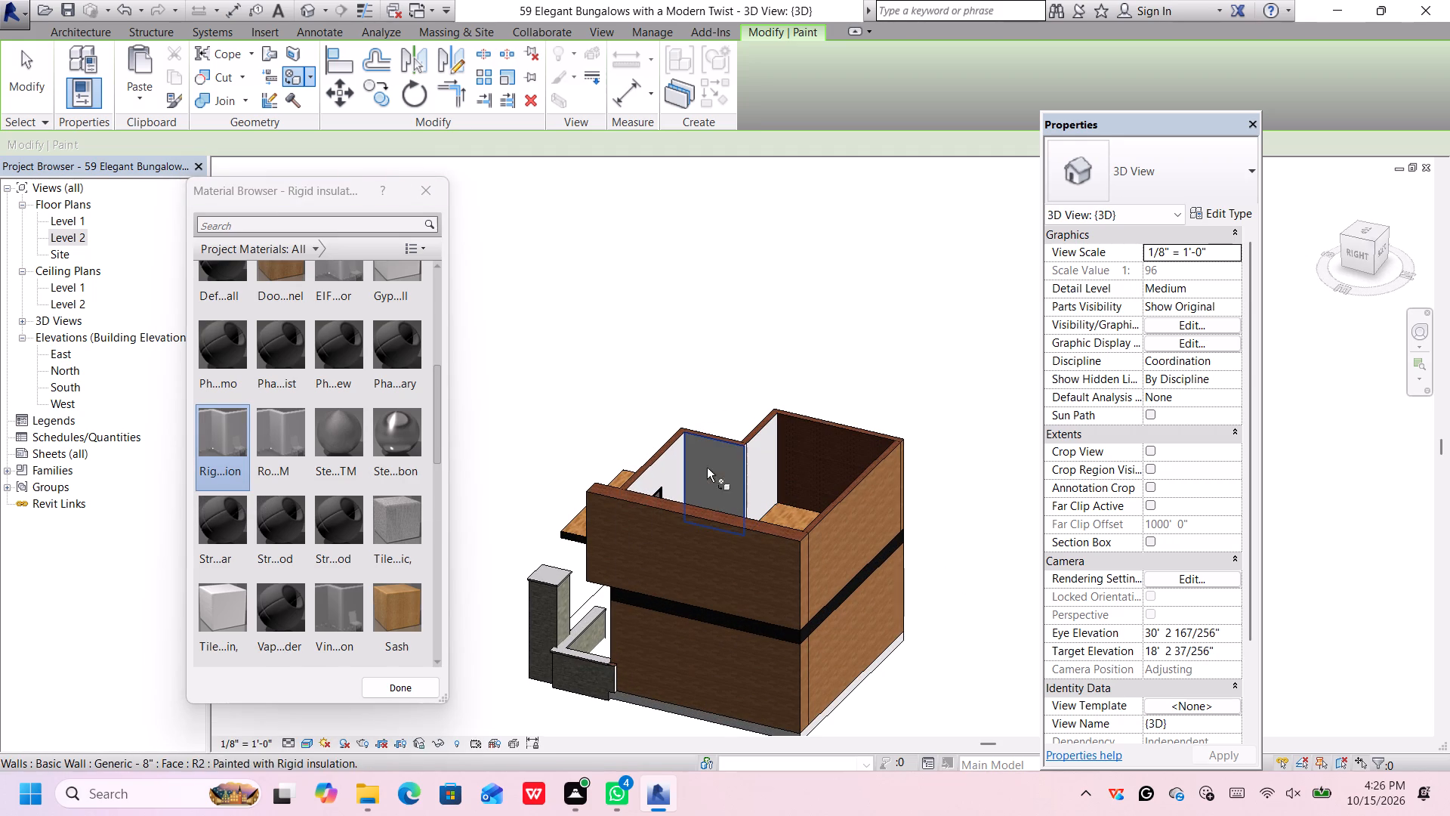
{"action": "left_click", "coordinate": [793, 455]}
{"action": "scroll", "coordinate": [791, 456], "scroll_direction": "down", "scroll_amount": 6}
{"action": "scroll", "coordinate": [651, 566], "scroll_direction": "up", "scroll_amount": 1}
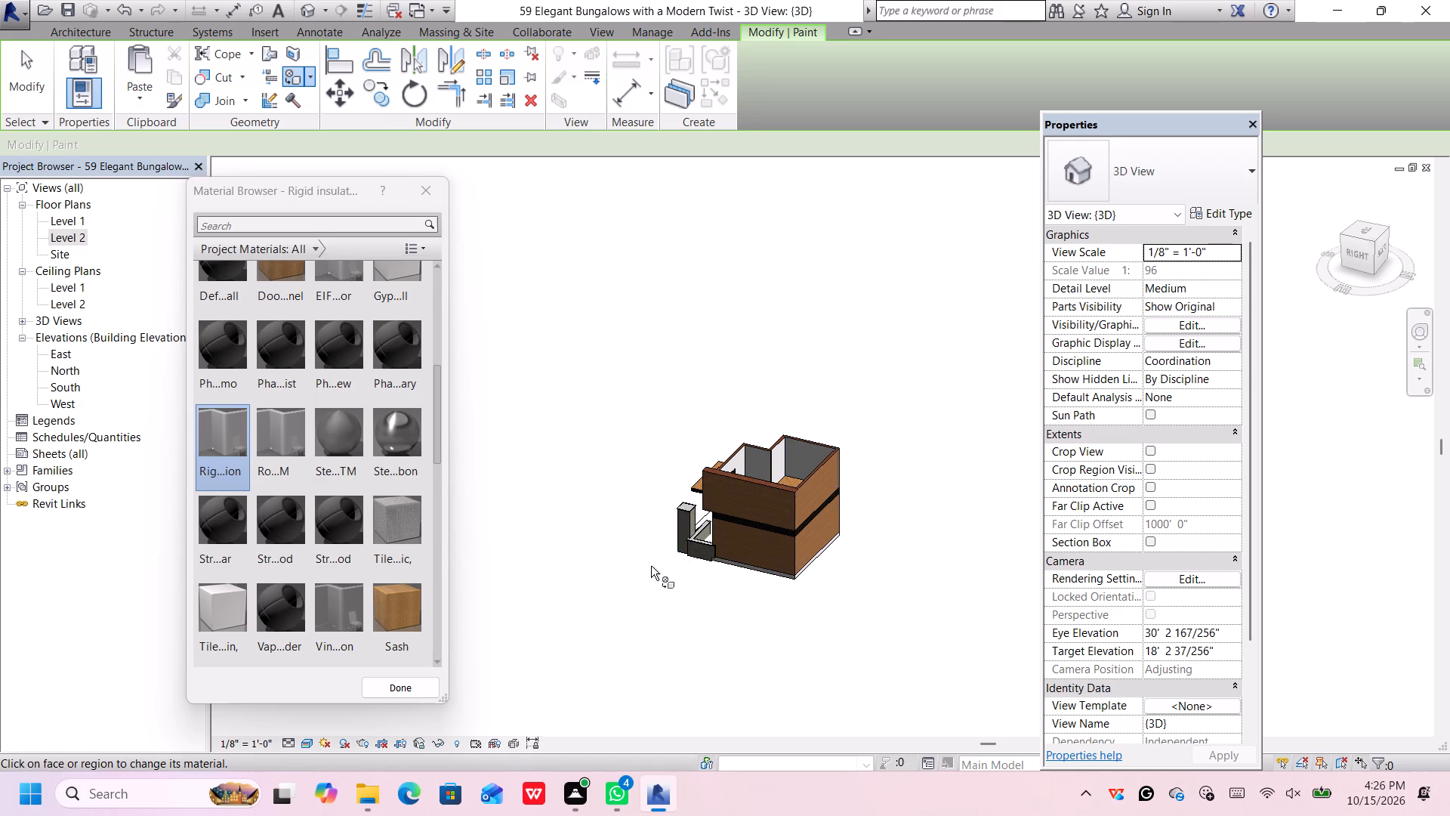
Examine the painted walls of the house from the front and side, and finish painting.
{"action": "scroll", "coordinate": [651, 566], "scroll_direction": "up", "scroll_amount": 1}
{"action": "scroll", "coordinate": [740, 605], "scroll_direction": "down", "scroll_amount": 1}
{"action": "scroll", "coordinate": [737, 606], "scroll_direction": "up", "scroll_amount": 1}
{"action": "scroll", "coordinate": [736, 606], "scroll_direction": "down", "scroll_amount": 1}
{"action": "middle_click_drag", "start_coordinate": [701, 612], "coordinate": [993, 572]}
{"action": "scroll", "coordinate": [813, 634], "scroll_direction": "up", "scroll_amount": 5}
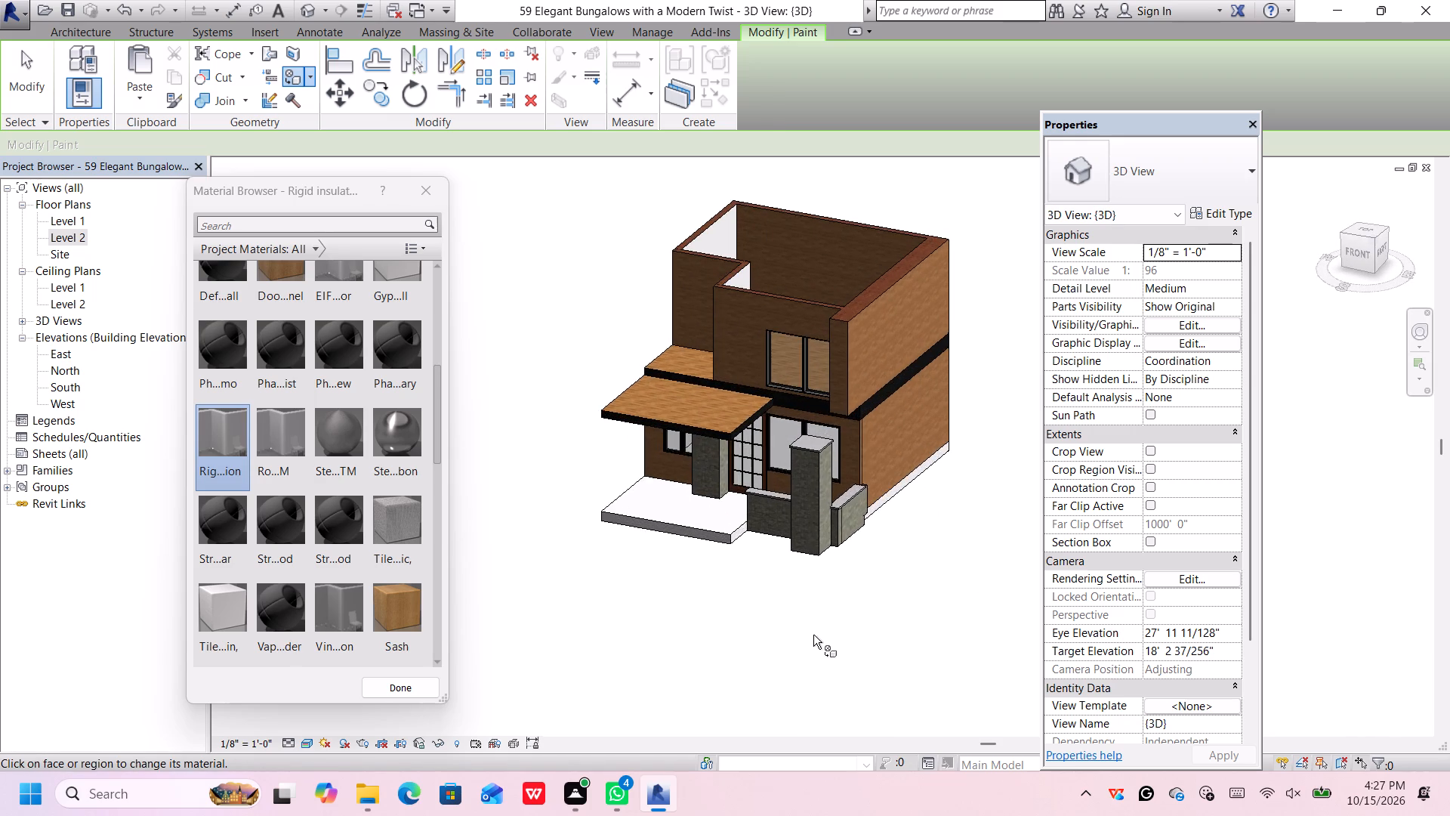
{"action": "middle_click_drag", "start_coordinate": [810, 638], "coordinate": [933, 499], "text": "shift"}
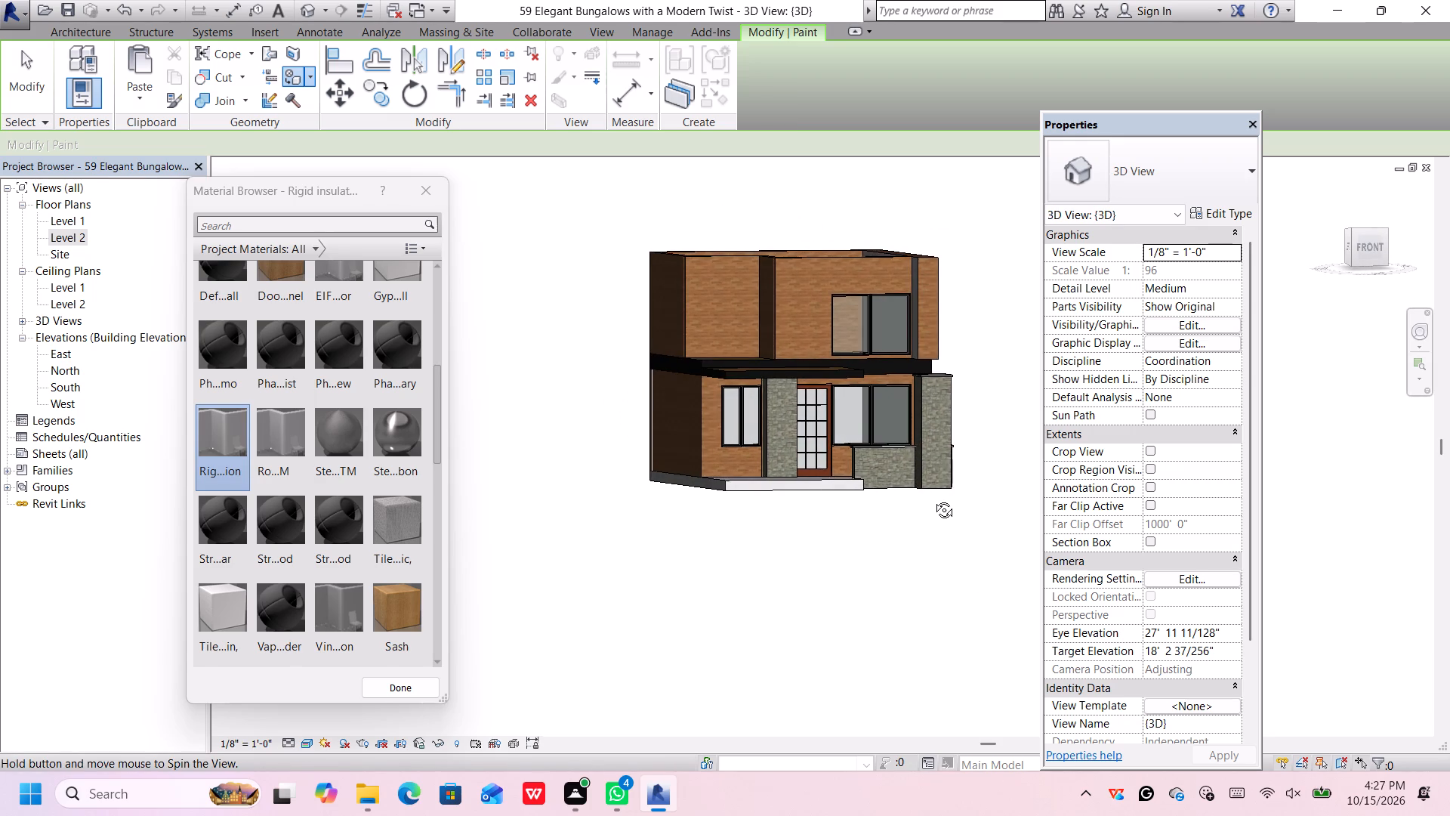
{"action": "middle_click_drag", "start_coordinate": [933, 499], "coordinate": [930, 499], "text": "shift"}
{"action": "scroll", "coordinate": [794, 536], "scroll_direction": "up", "scroll_amount": 1}
{"action": "middle_click_drag", "start_coordinate": [791, 536], "coordinate": [773, 567]}
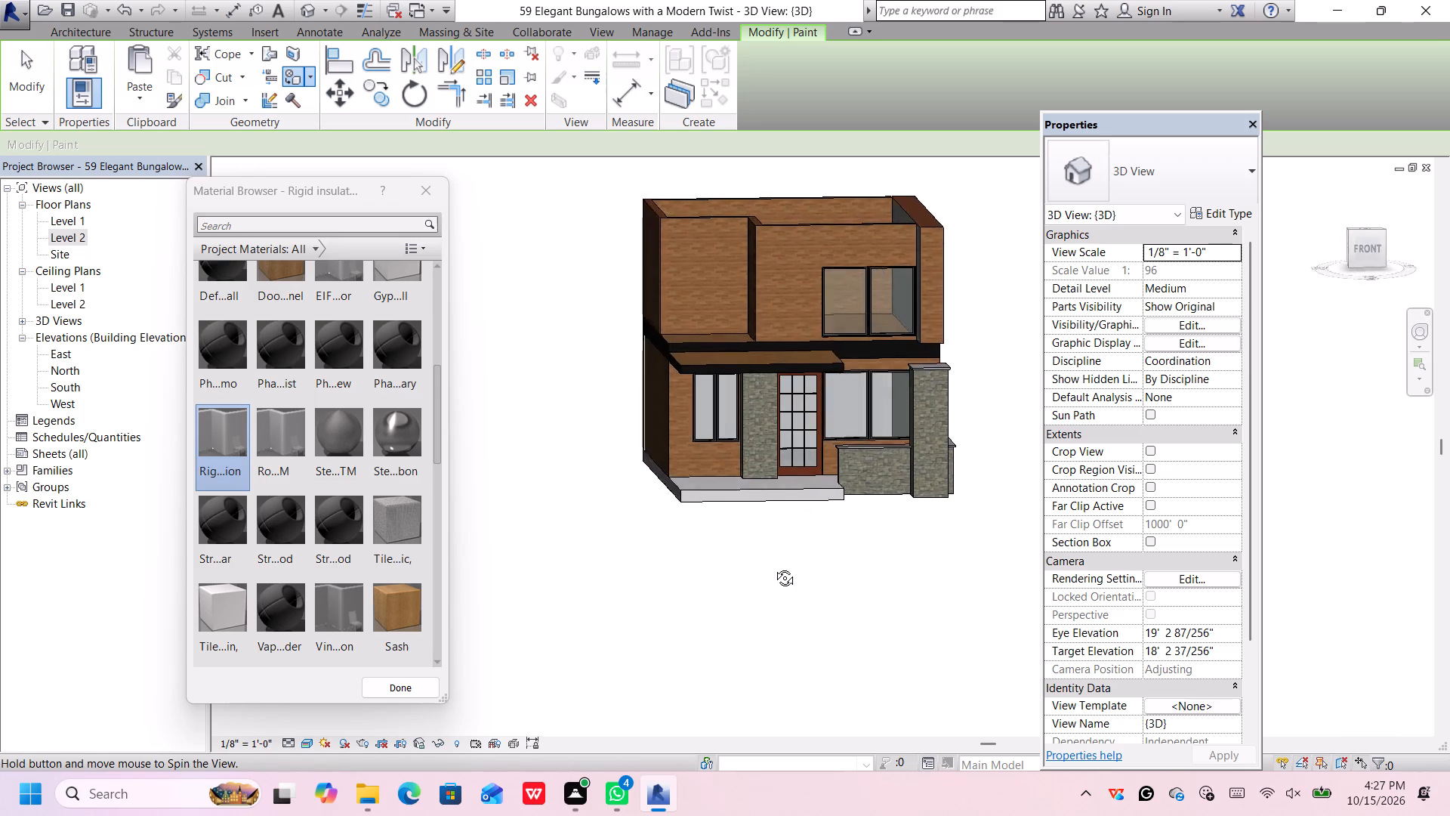
{"action": "middle_click_drag", "start_coordinate": [773, 567], "coordinate": [825, 564]}
{"action": "scroll", "coordinate": [819, 533], "scroll_direction": "up", "scroll_amount": 4}
{"action": "scroll", "coordinate": [819, 541], "scroll_direction": "down", "scroll_amount": 11}
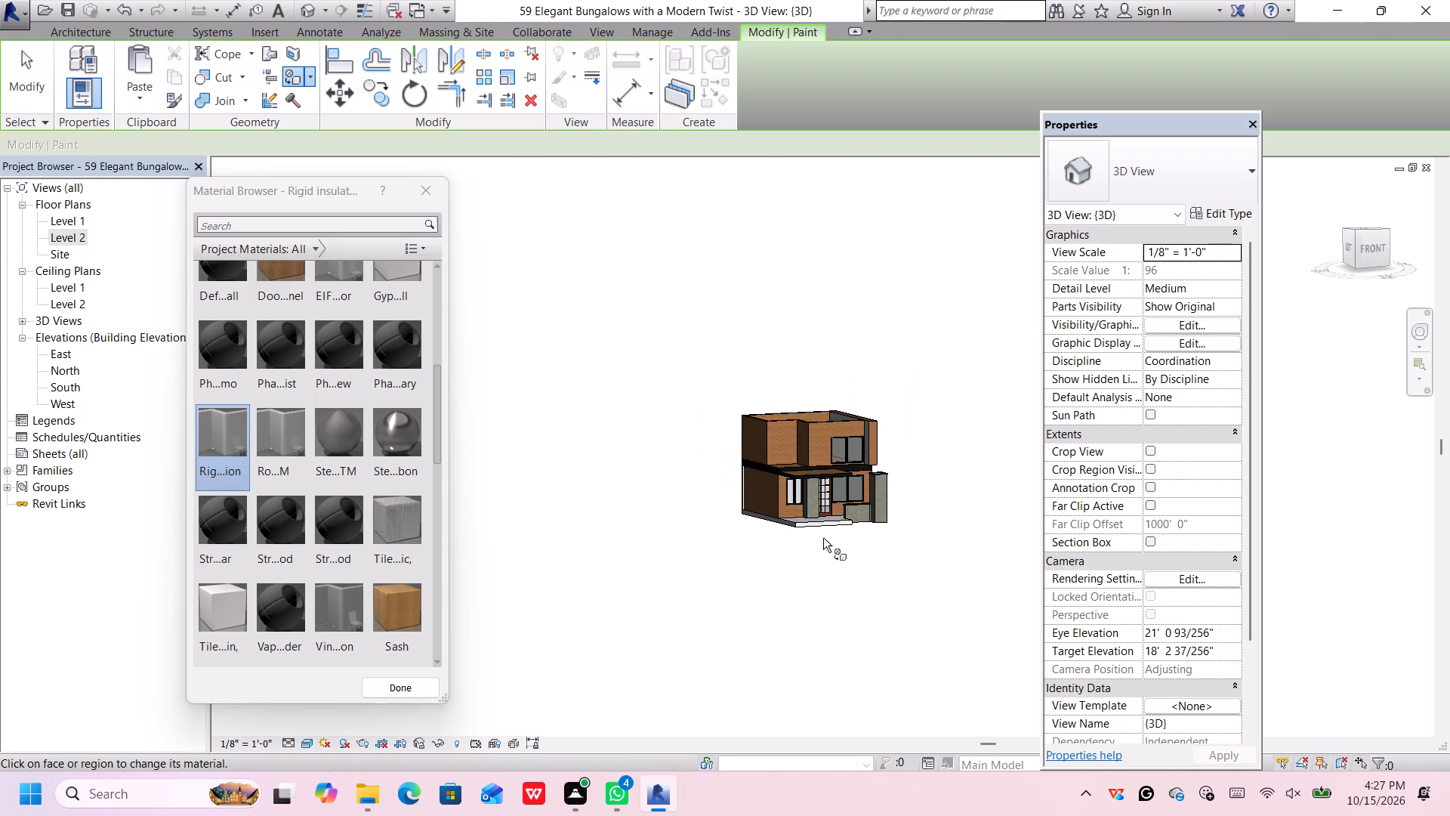
{"action": "scroll", "coordinate": [868, 468], "scroll_direction": "up", "scroll_amount": 5}
{"action": "key", "text": "space"}
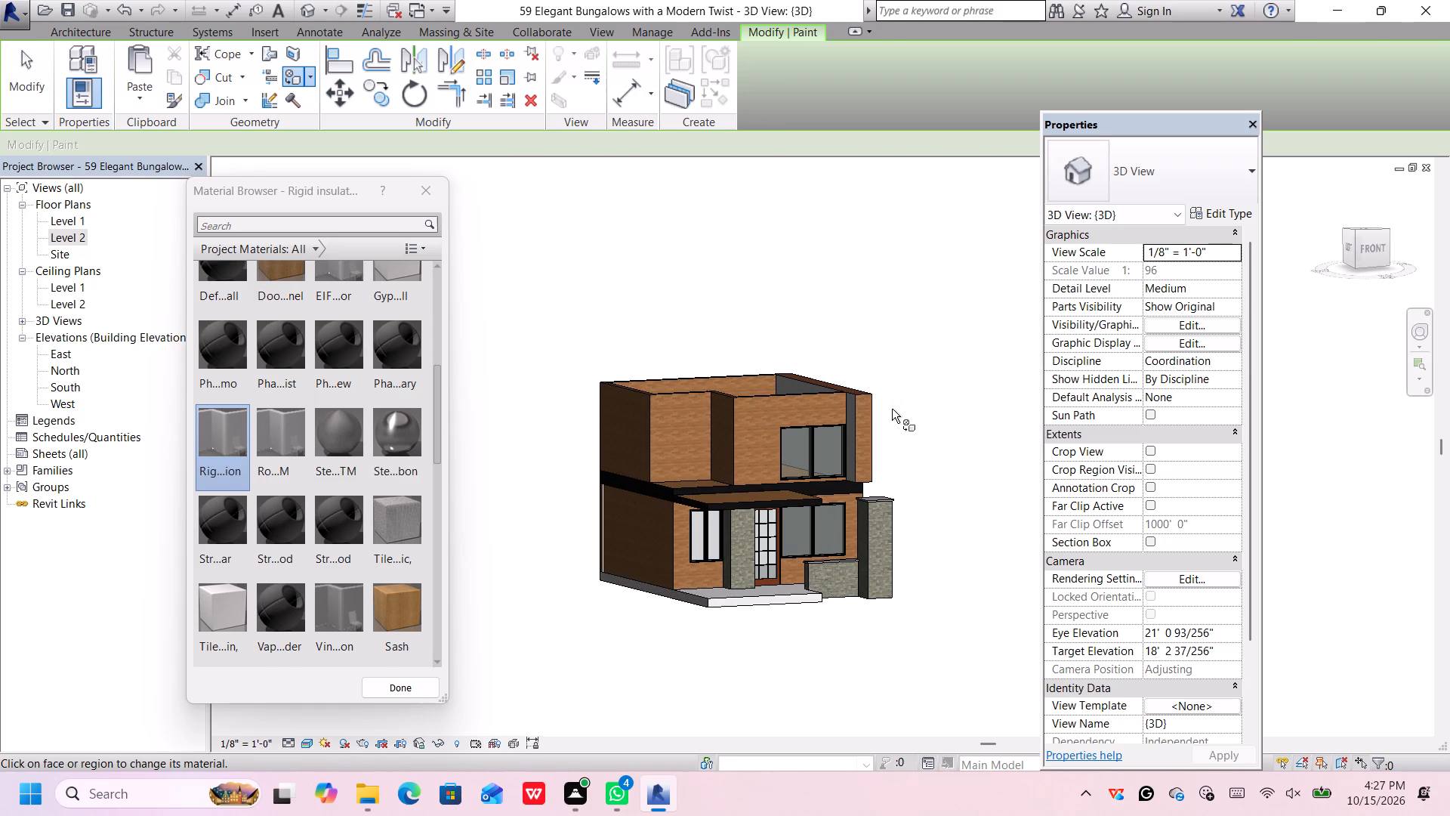
{"action": "left_click", "coordinate": [408, 190]}
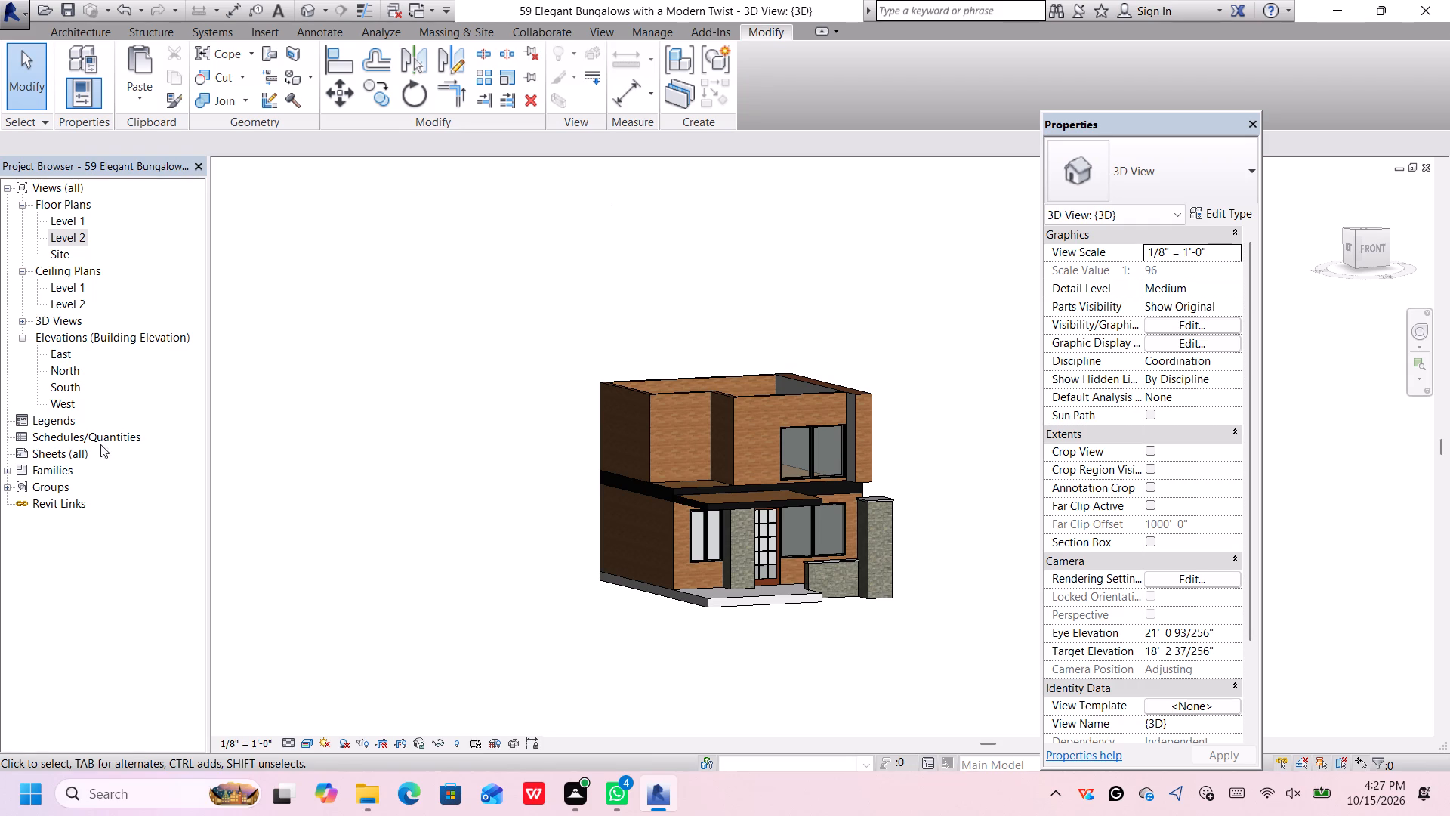
In the South elevation, add a new level offset 10' above Level 2 by picking the Level 2 line.
{"action": "double_click", "coordinate": [71, 233]}
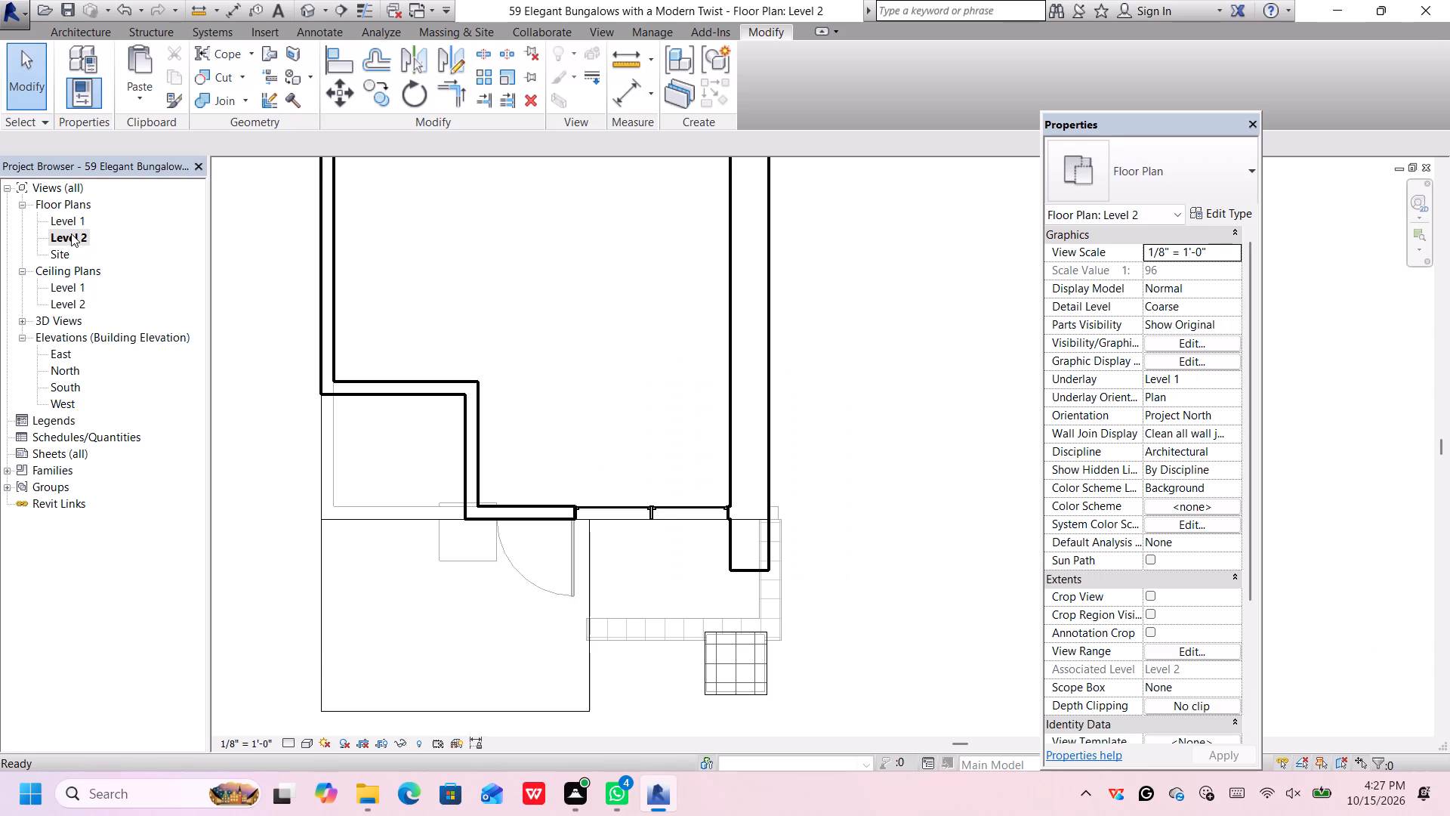
{"action": "left_click", "coordinate": [100, 32]}
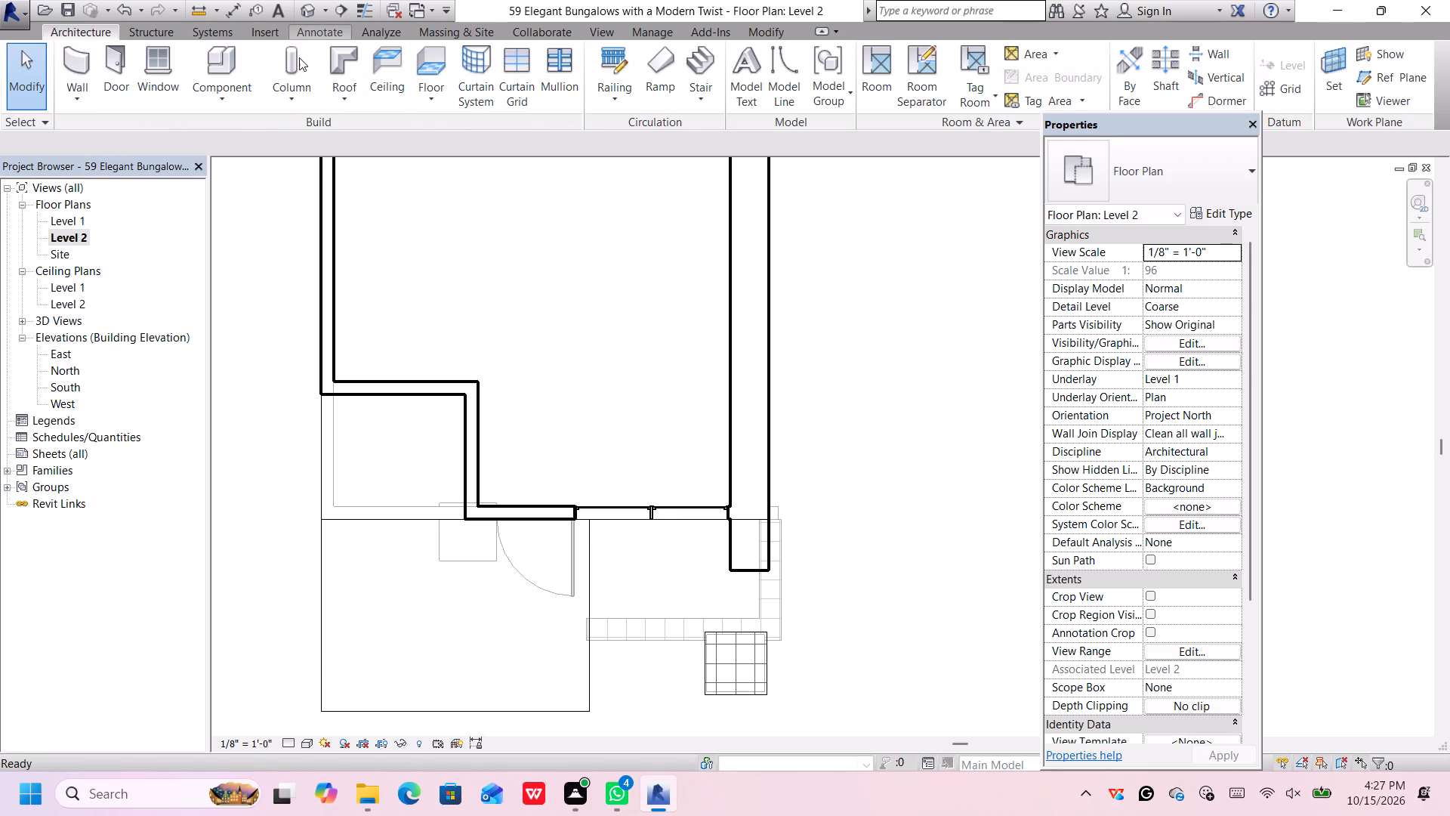
{"action": "double_click", "coordinate": [62, 382]}
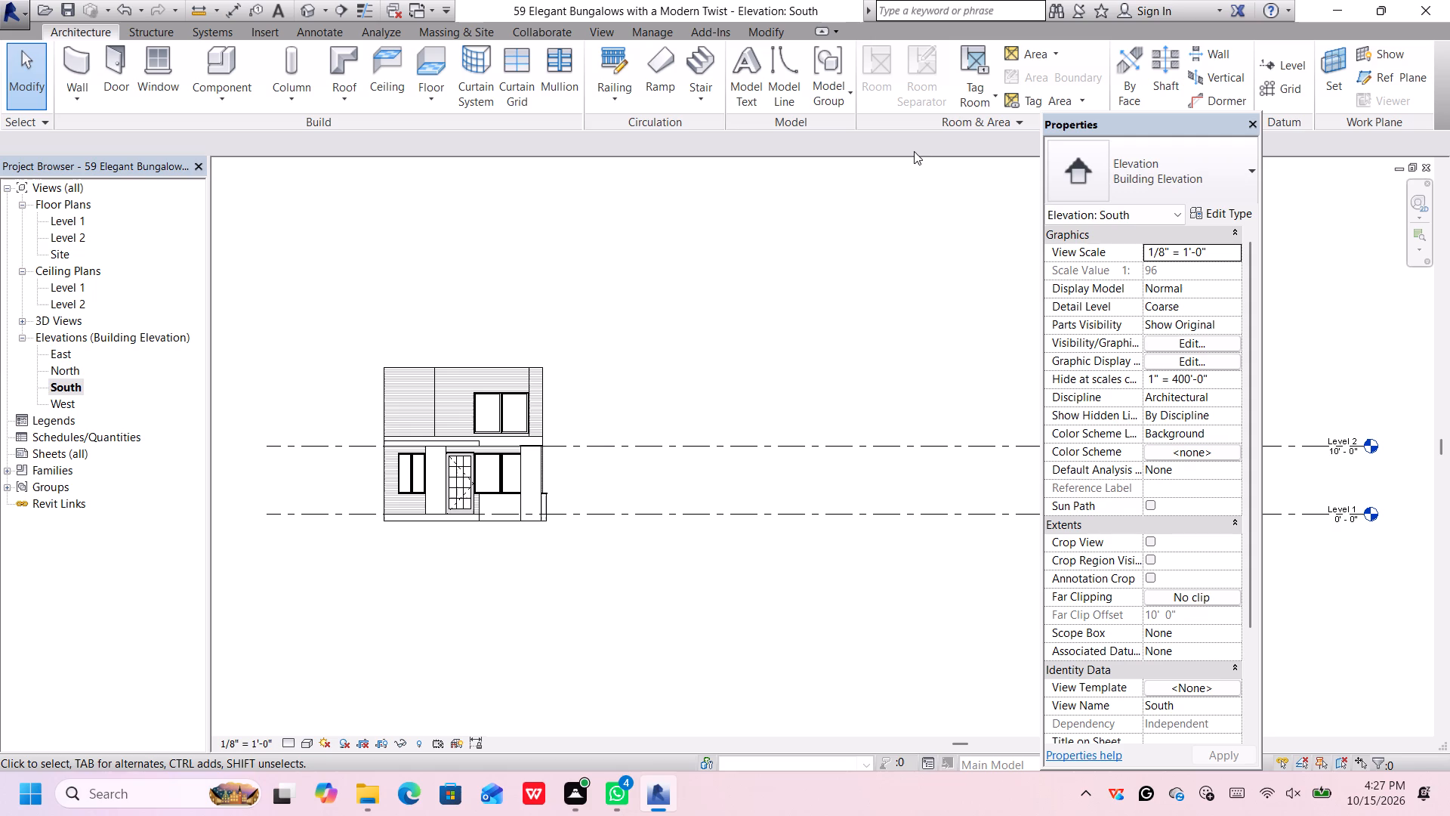
{"action": "left_click", "coordinate": [1270, 61]}
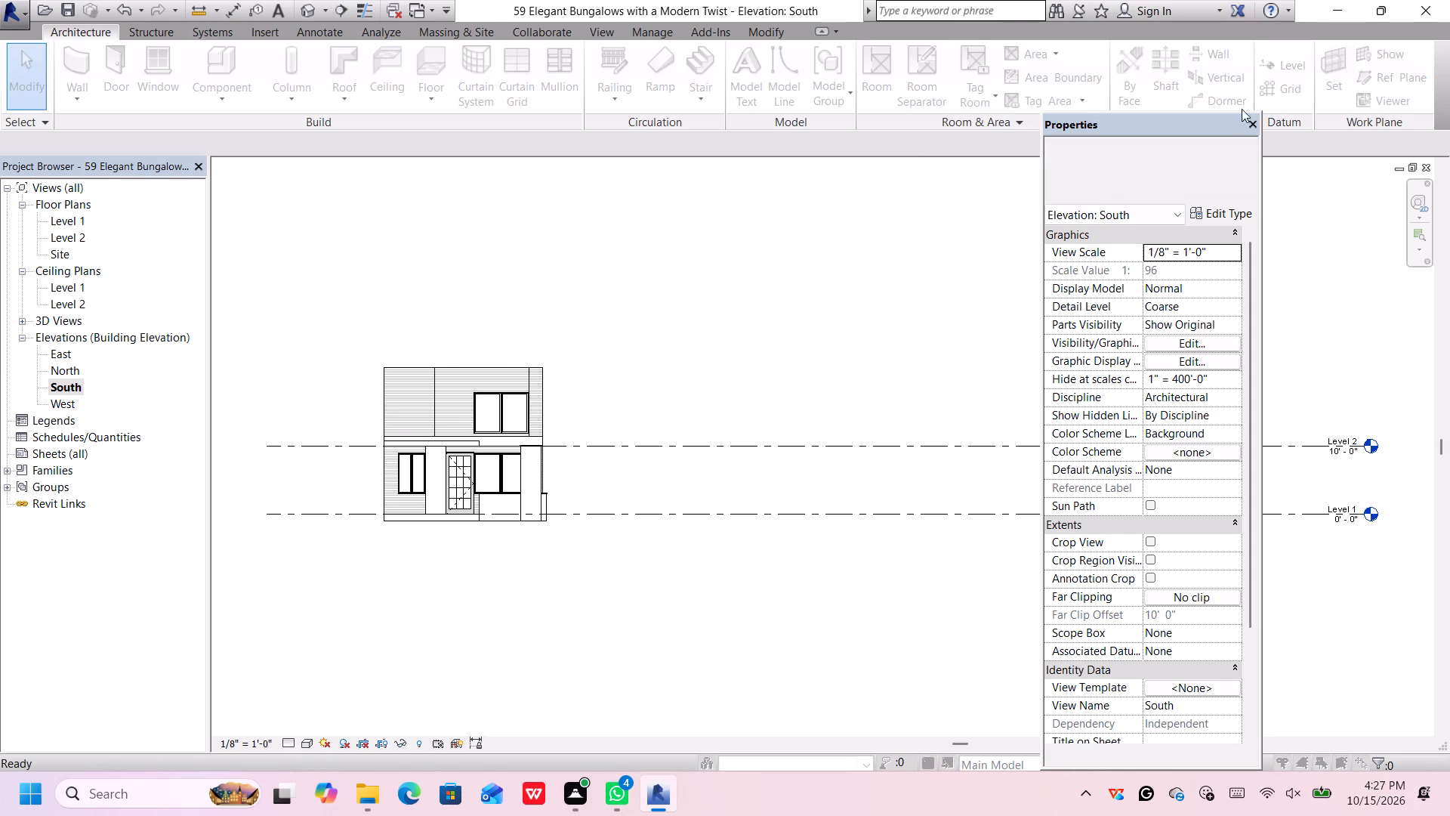
{"action": "left_click", "coordinate": [825, 354]}
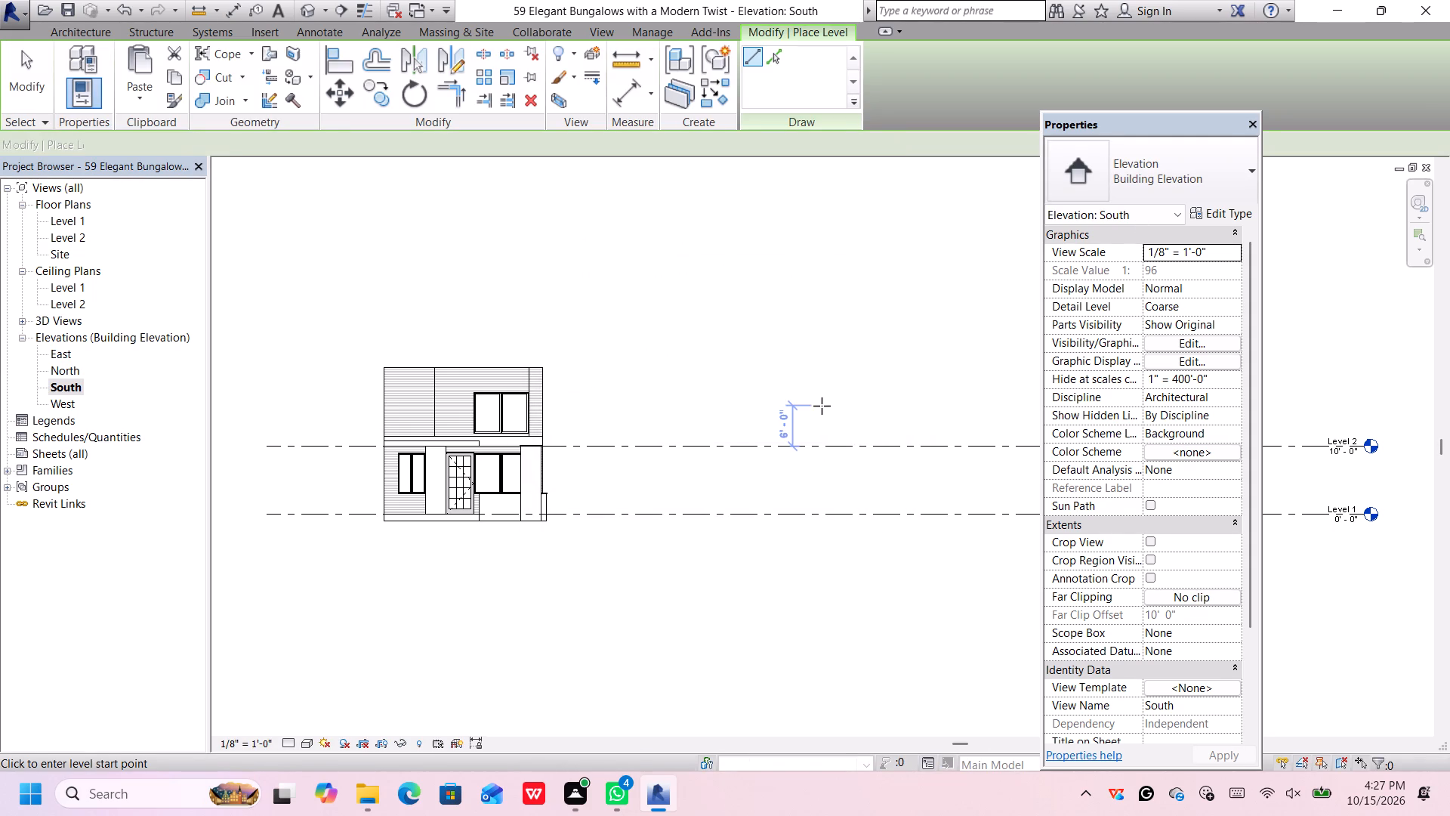
{"action": "left_click", "coordinate": [467, 141]}
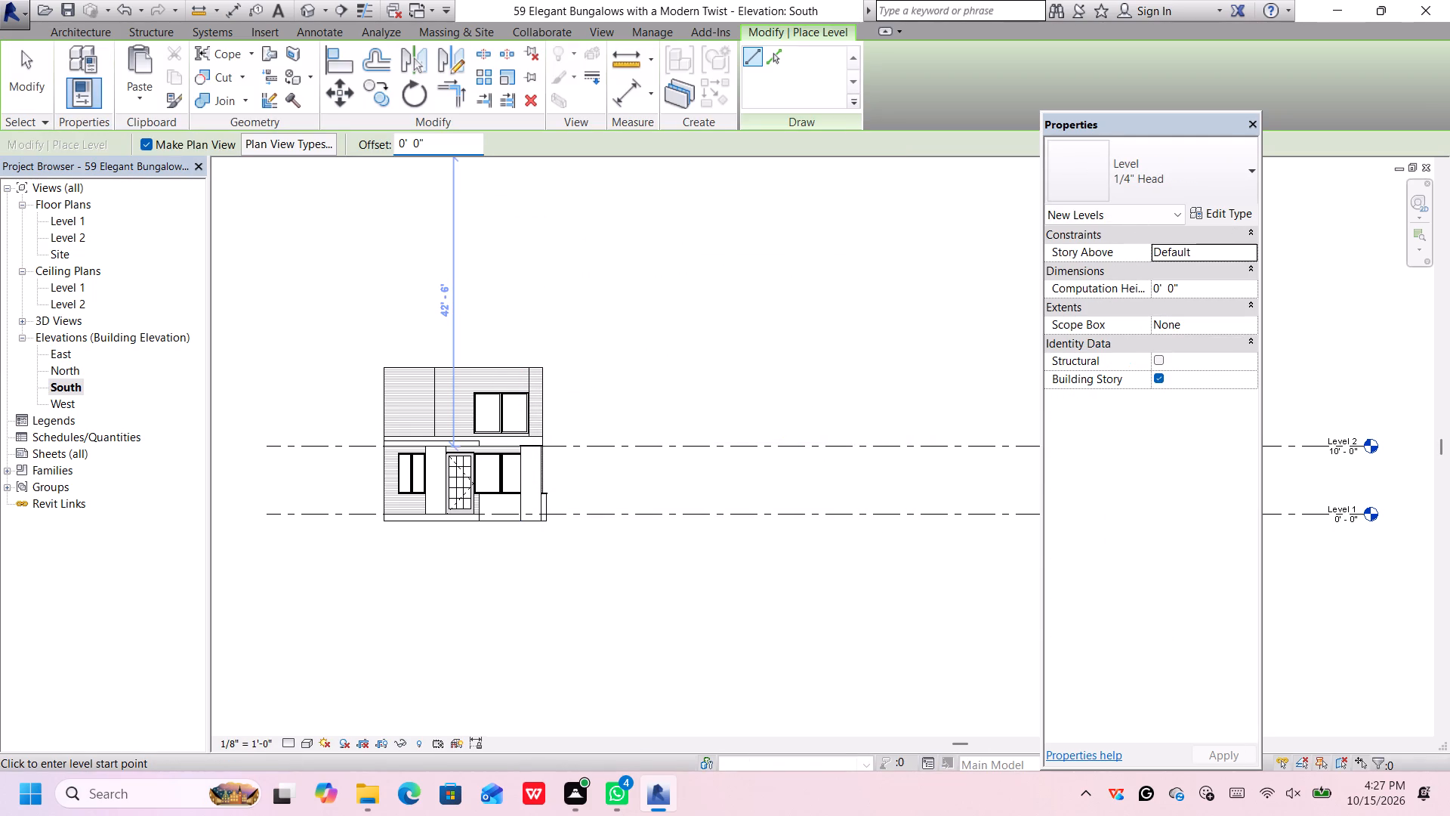
{"action": "key", "text": "BackSpace"}
{"action": "key", "text": "BackSpace"}
{"action": "key", "text": "BackSpace"}
{"action": "key", "text": "BackSpace"}
{"action": "key", "text": "BackSpace"}
{"action": "key", "text": "BackSpace"}
{"action": "key", "text": "BackSpace"}
{"action": "key", "text": "BackSpace"}
{"action": "key", "text": "BackSpace"}
{"action": "key", "text": "BackSpace"}
{"action": "key", "text": "BackSpace"}
{"action": "key", "text": "BackSpace"}
{"action": "type", "text": "10'"}
{"action": "key", "text": "Return"}
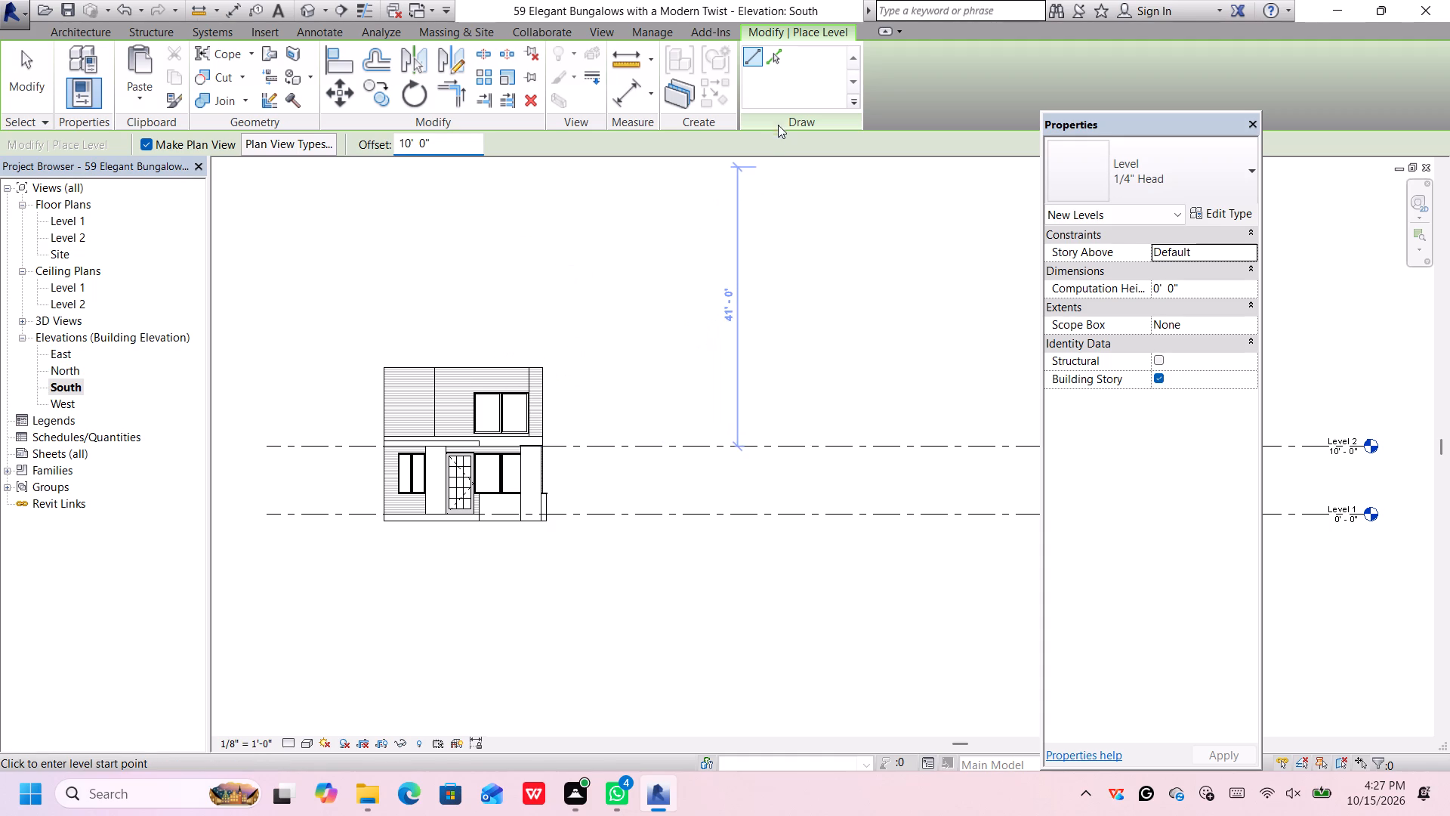
{"action": "left_click", "coordinate": [781, 65]}
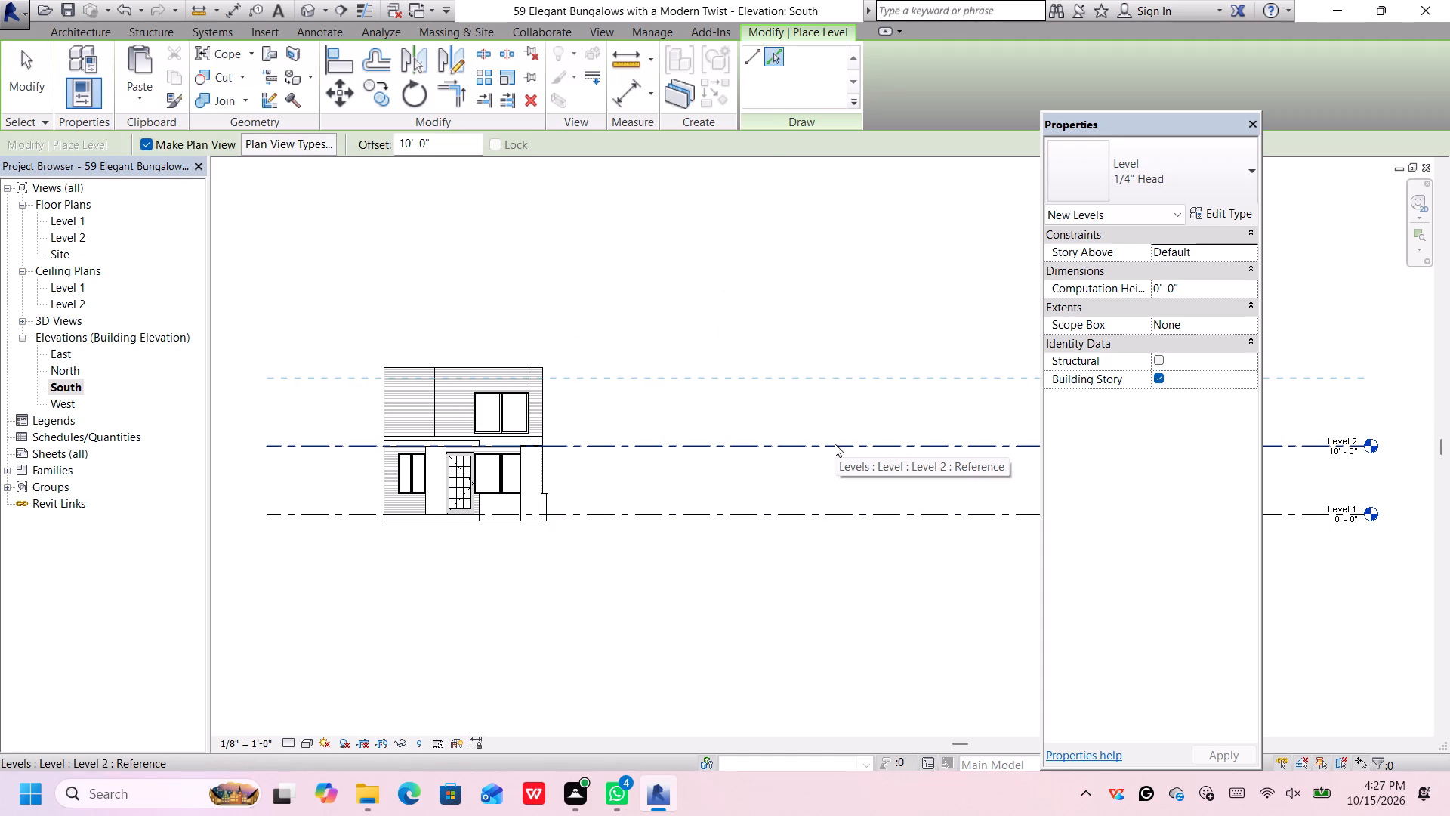
{"action": "left_click", "coordinate": [835, 444]}
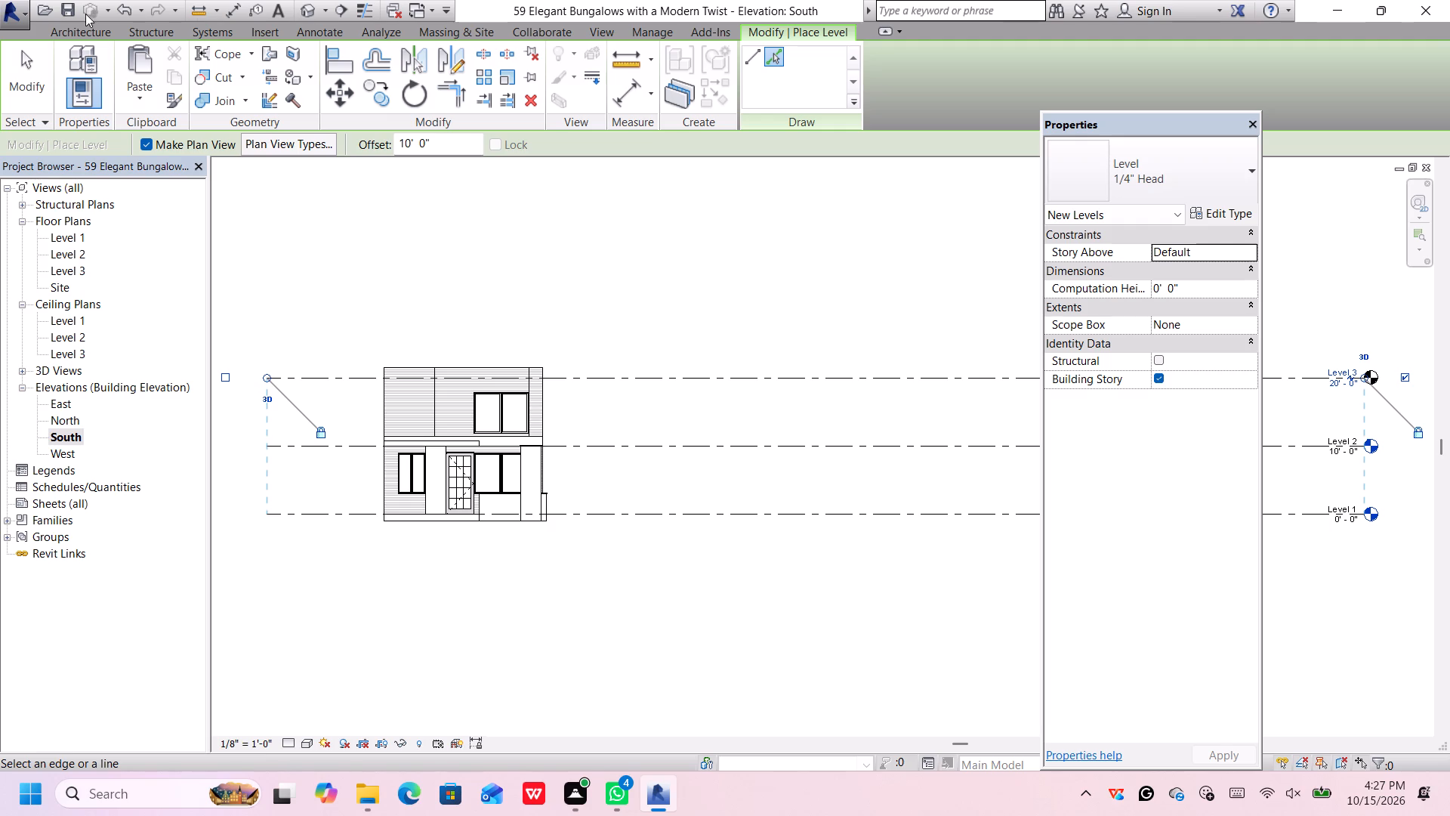
Open the Level 3 floor plan with the whole upper wall outline in view.
{"action": "left_click", "coordinate": [85, 33]}
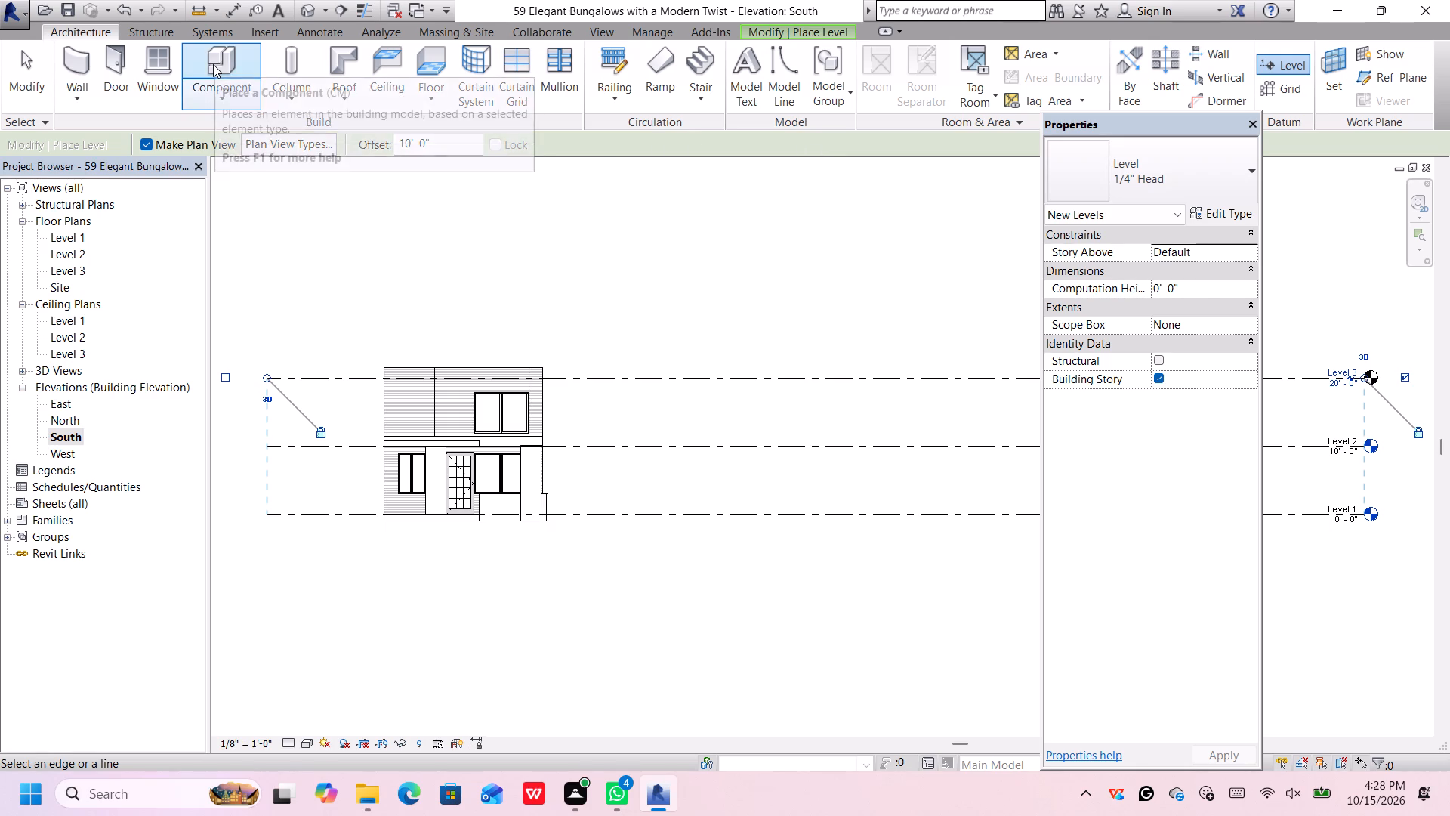
{"action": "double_click", "coordinate": [82, 267]}
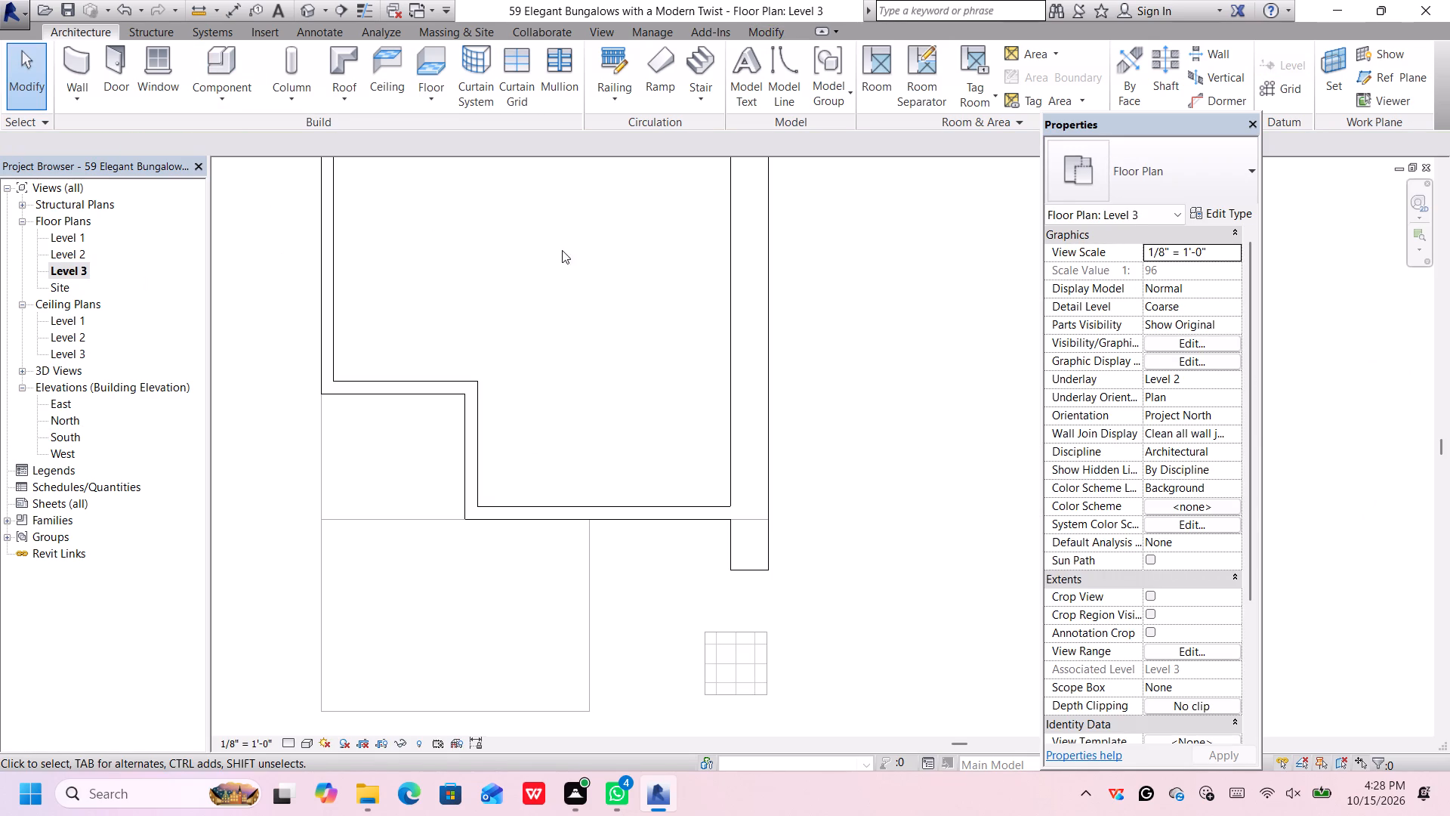
{"action": "scroll", "coordinate": [563, 251], "scroll_direction": "down", "scroll_amount": 3}
{"action": "middle_click_drag", "start_coordinate": [626, 280], "coordinate": [635, 318]}
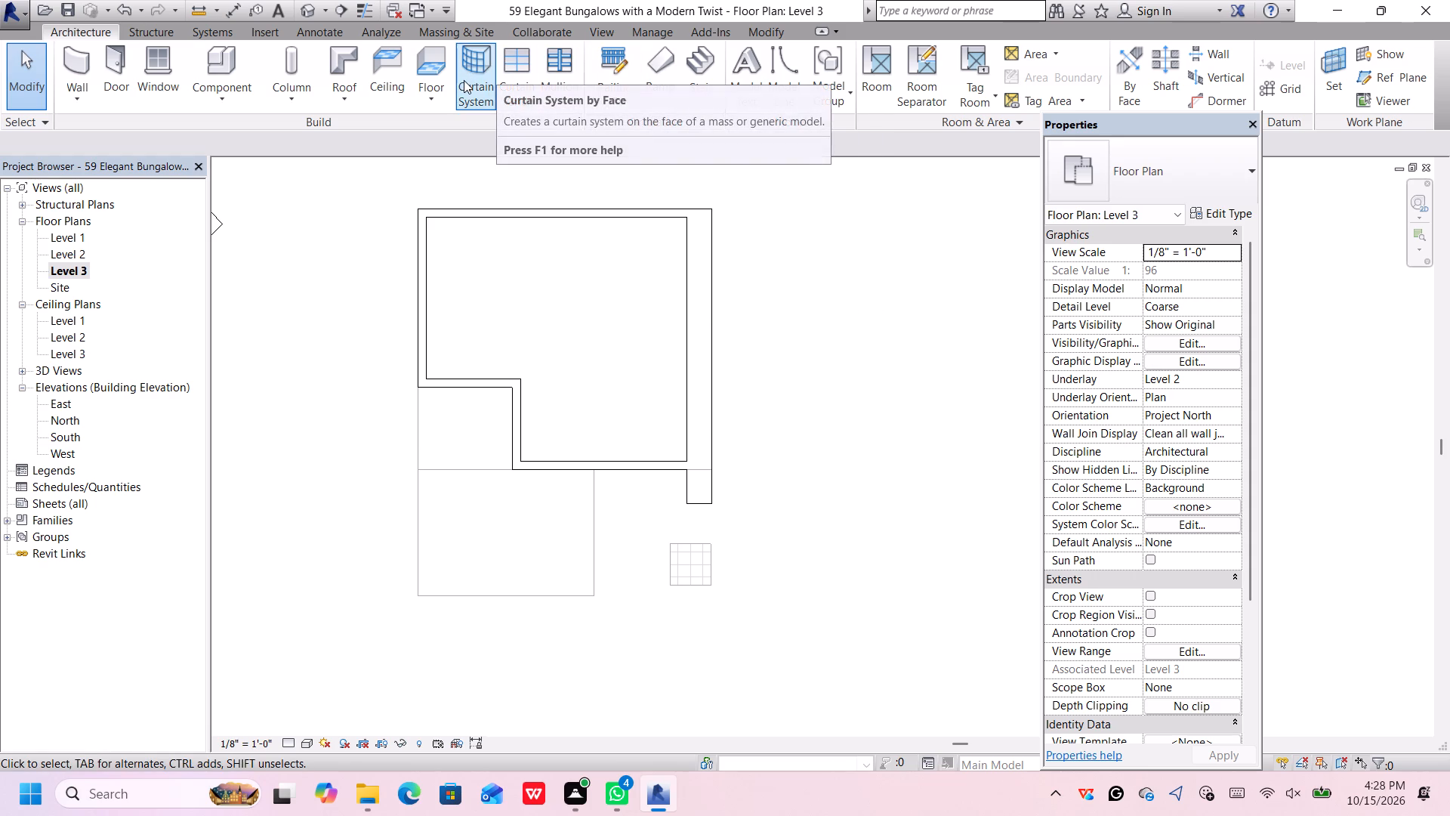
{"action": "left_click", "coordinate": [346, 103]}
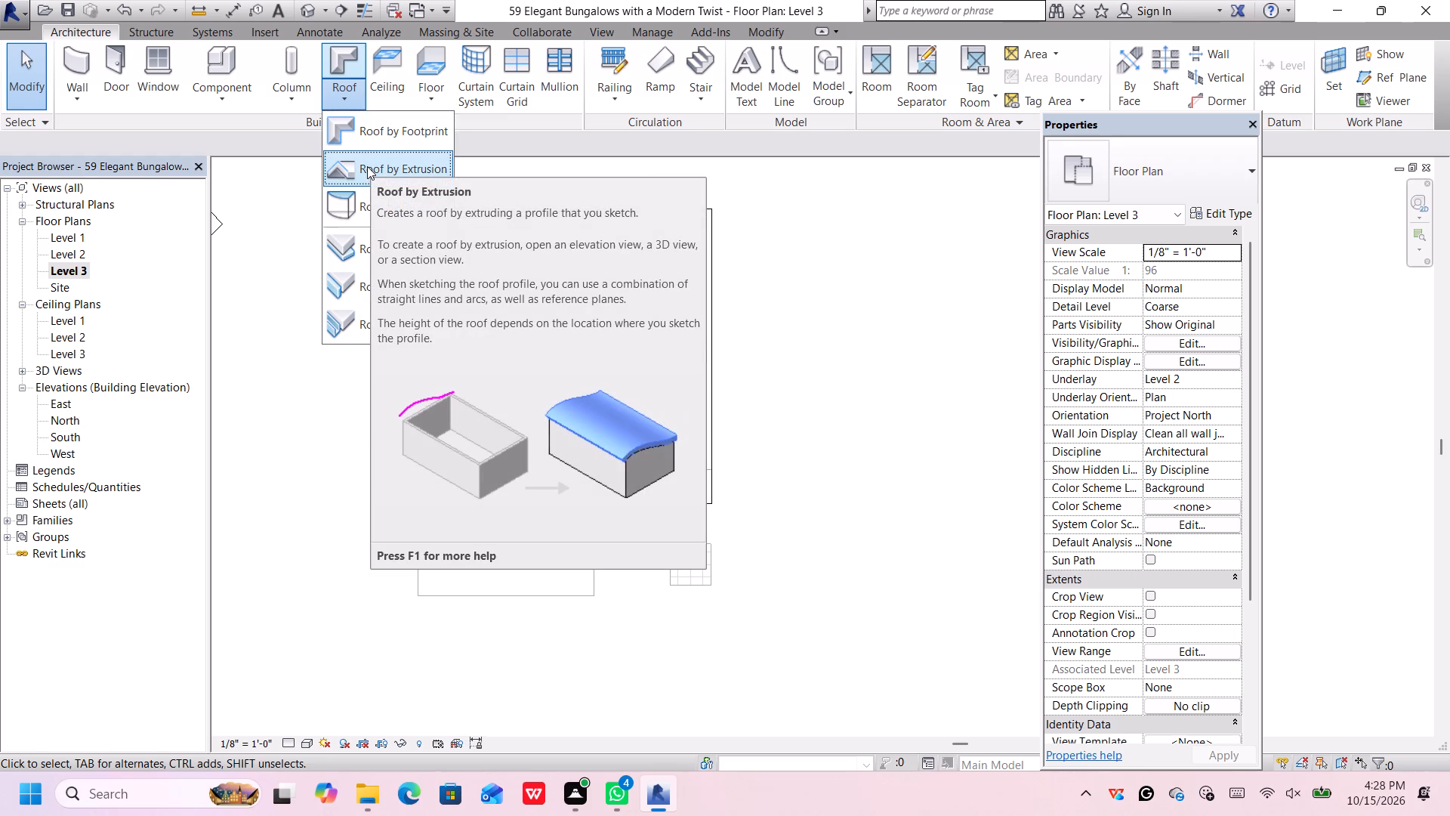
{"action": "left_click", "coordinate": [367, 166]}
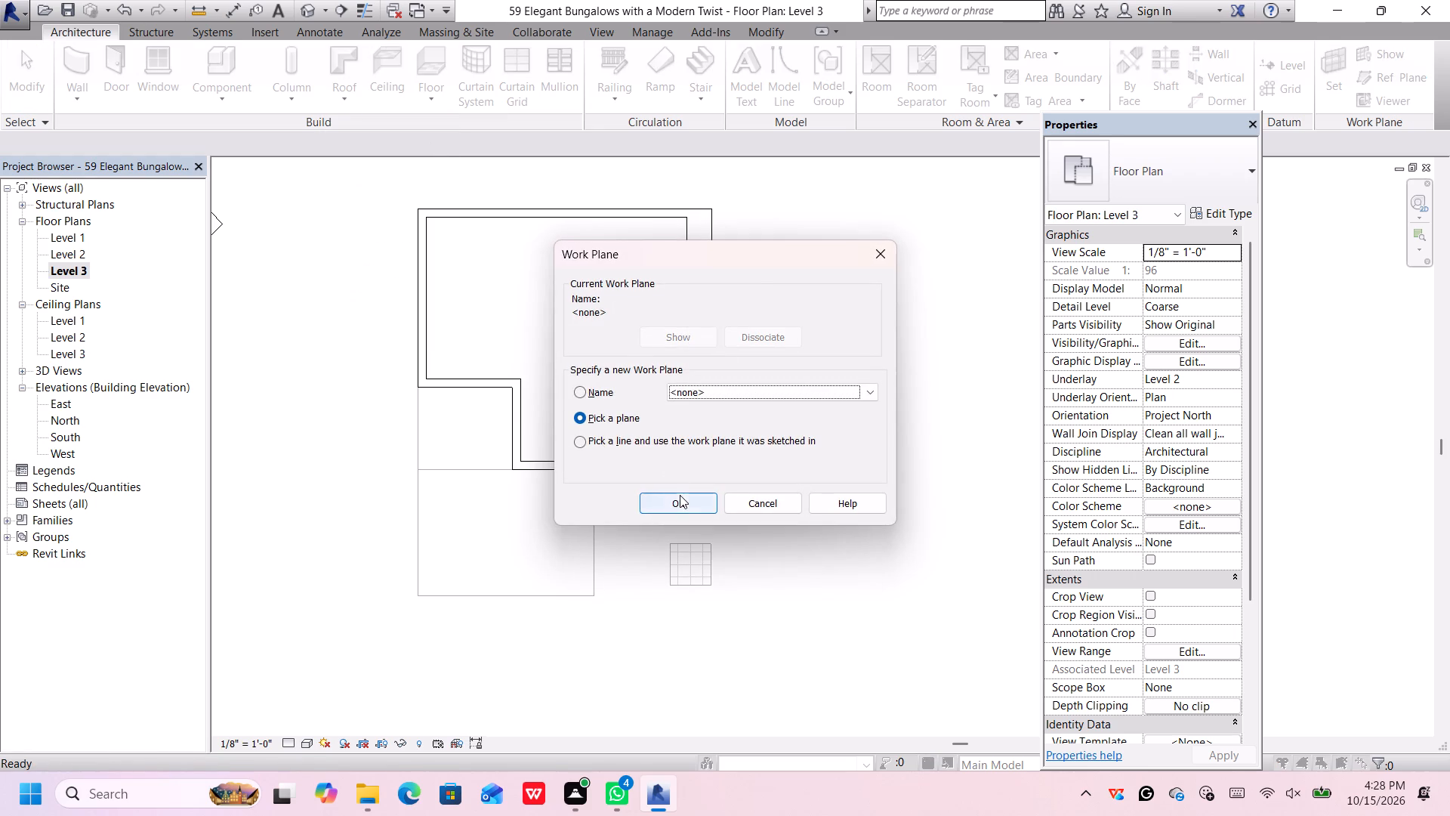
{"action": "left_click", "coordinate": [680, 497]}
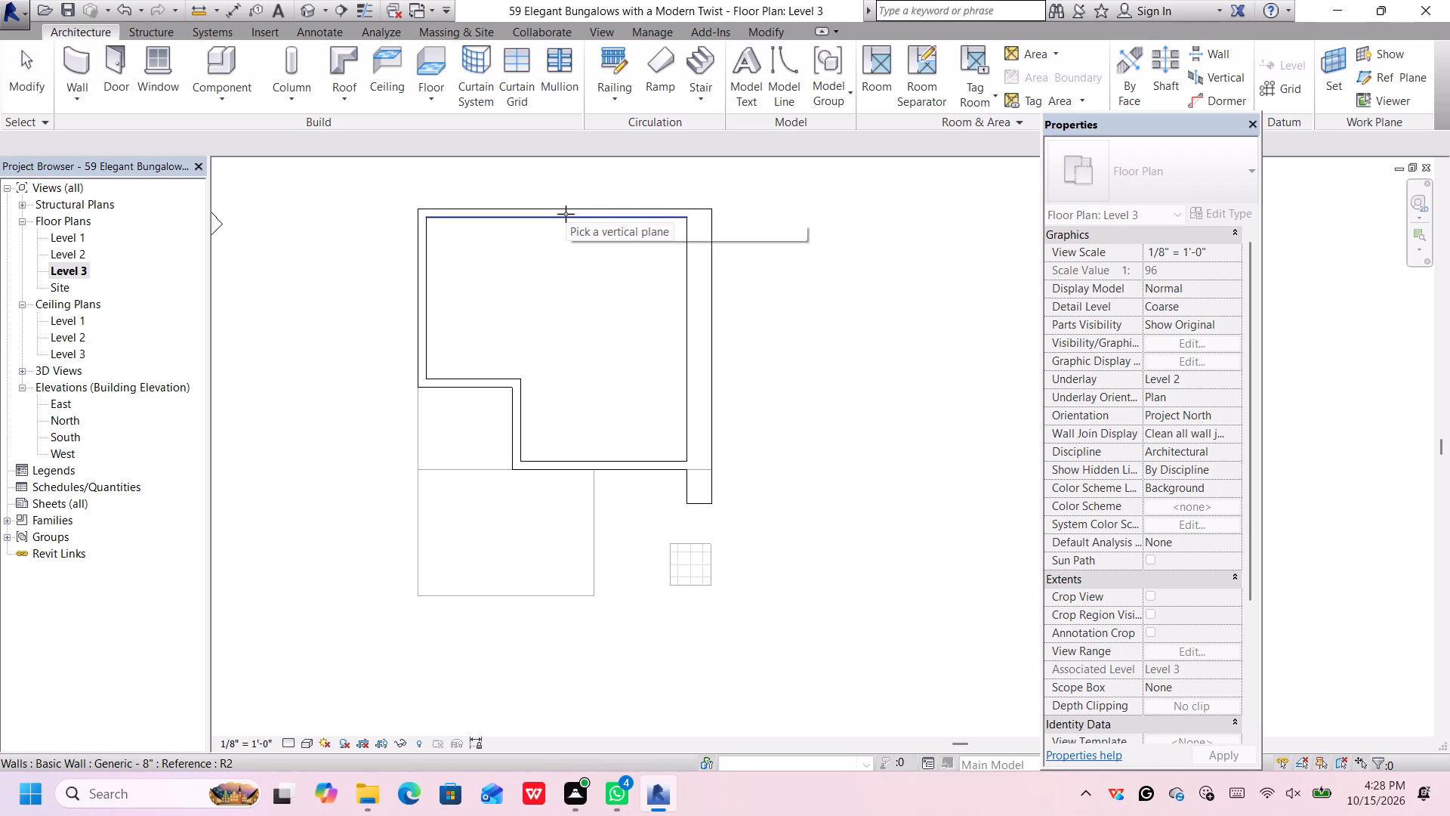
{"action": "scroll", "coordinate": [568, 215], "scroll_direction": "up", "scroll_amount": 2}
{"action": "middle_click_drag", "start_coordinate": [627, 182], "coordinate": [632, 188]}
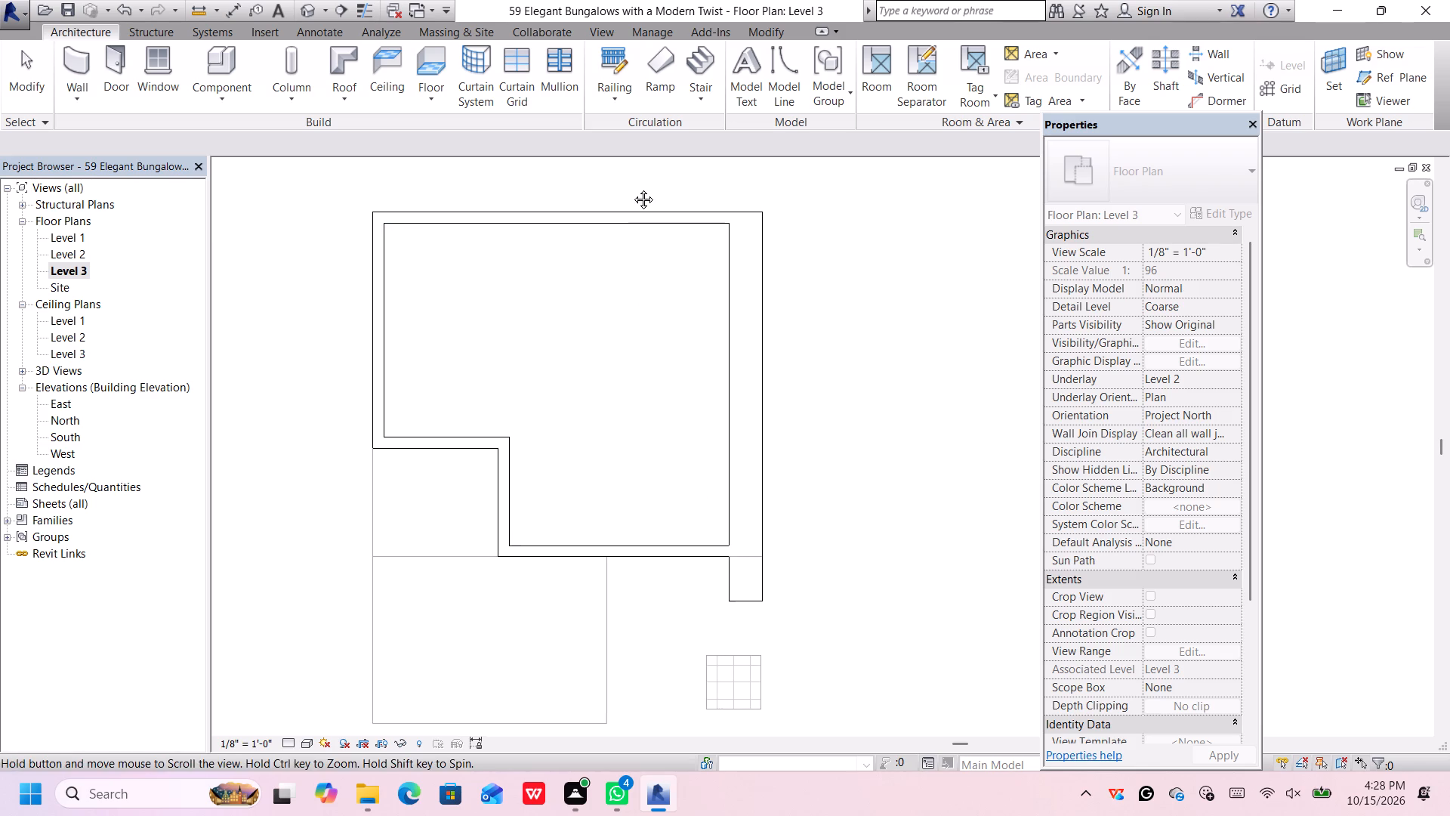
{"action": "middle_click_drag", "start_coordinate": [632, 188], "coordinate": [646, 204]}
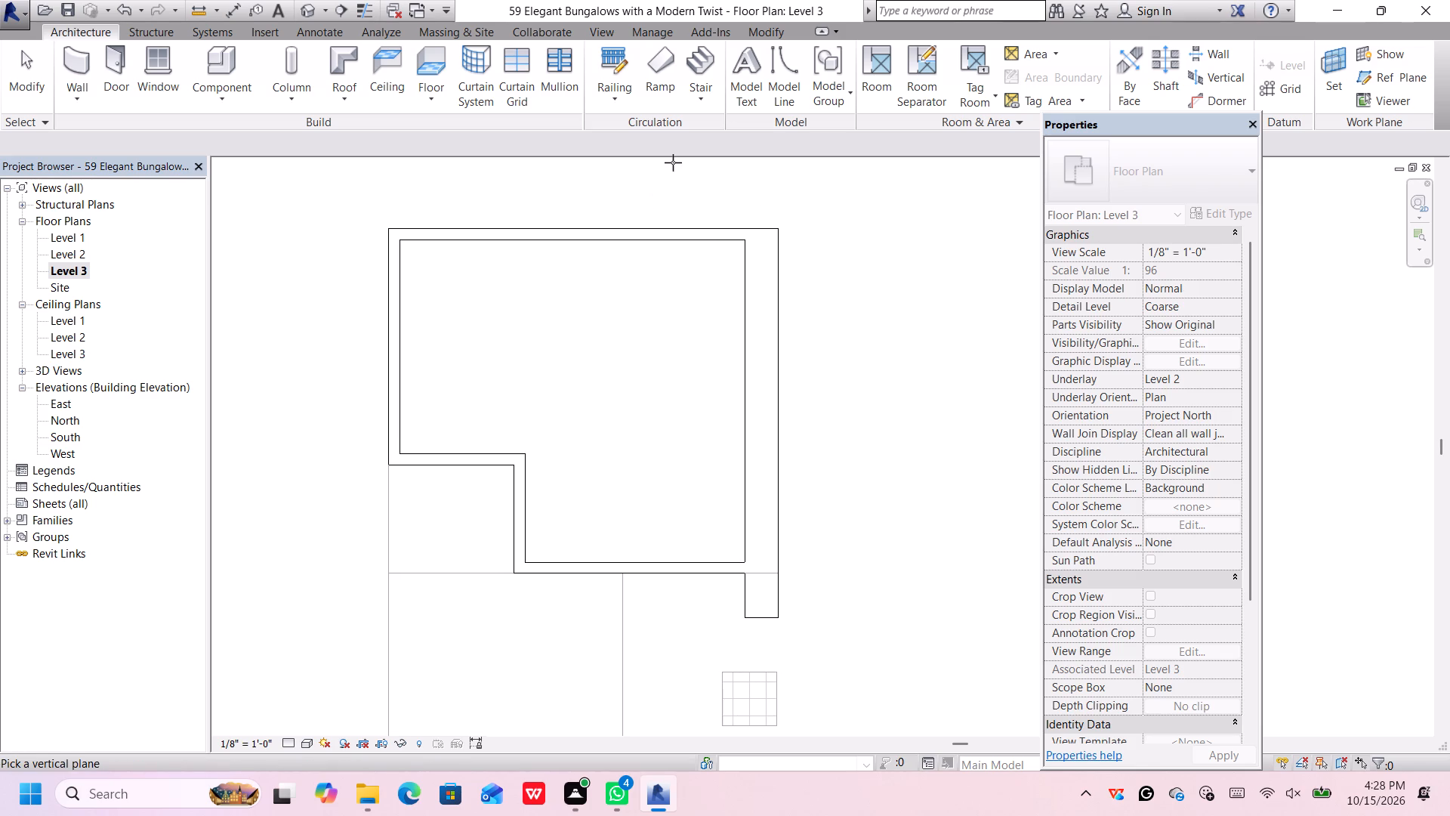
Start a Roof by Extrusion on the east wall's outer face, with Level 3 as reference level, and open the East elevation for the profile.
{"action": "left_click", "coordinate": [350, 99]}
{"action": "left_click", "coordinate": [366, 168]}
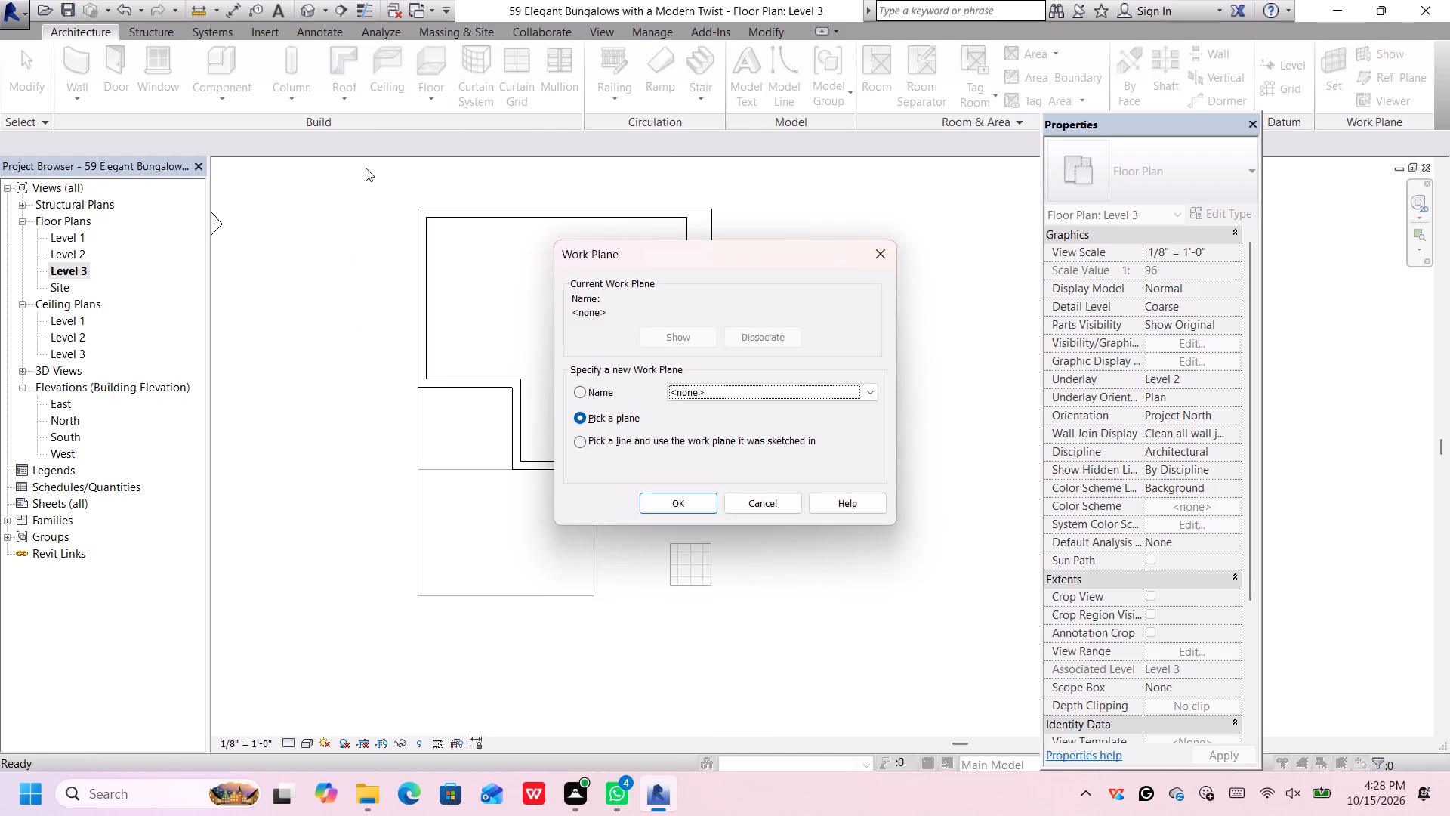
{"action": "left_click", "coordinate": [587, 394]}
{"action": "left_click", "coordinate": [780, 388]}
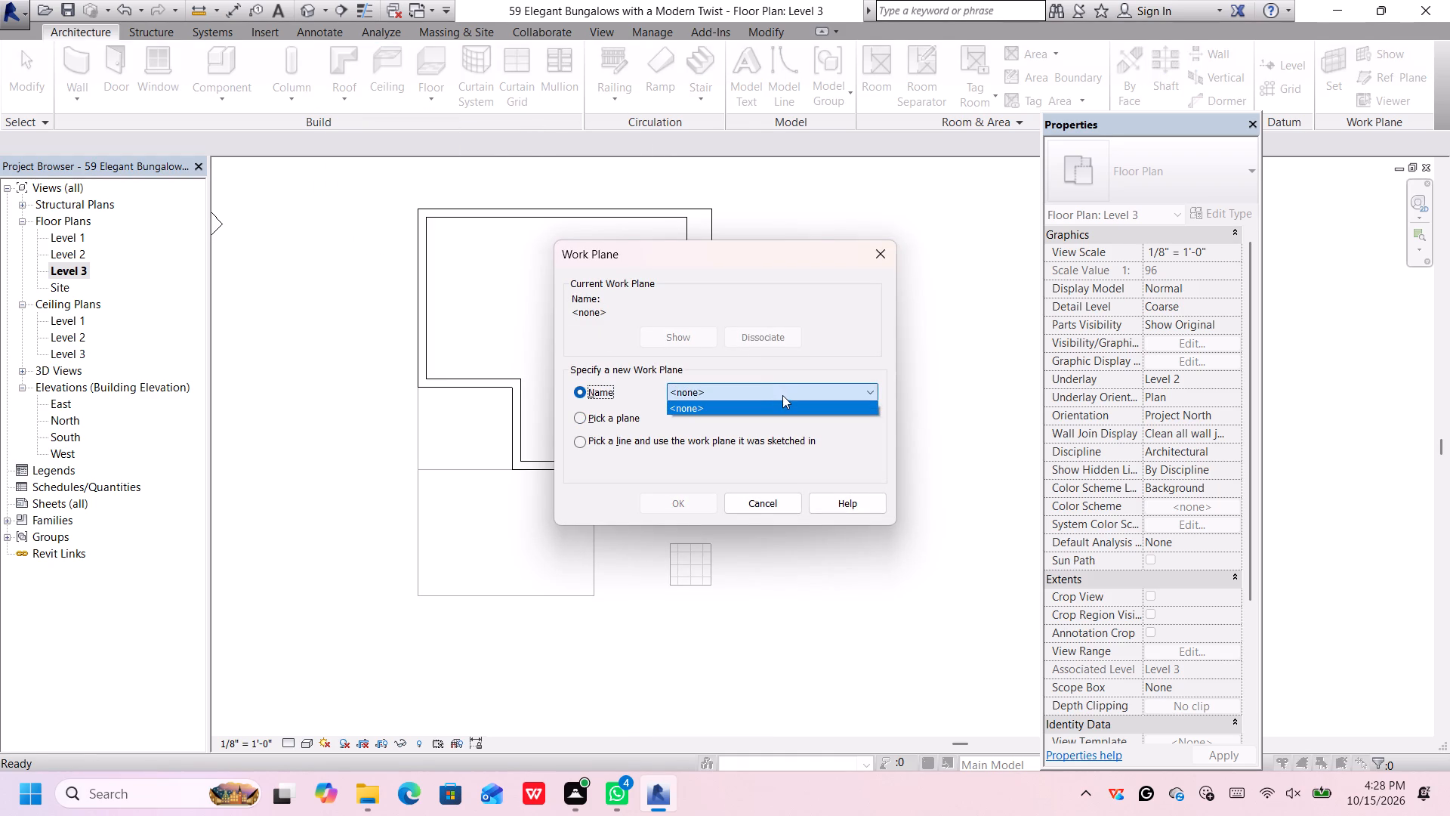
{"action": "left_click", "coordinate": [782, 395]}
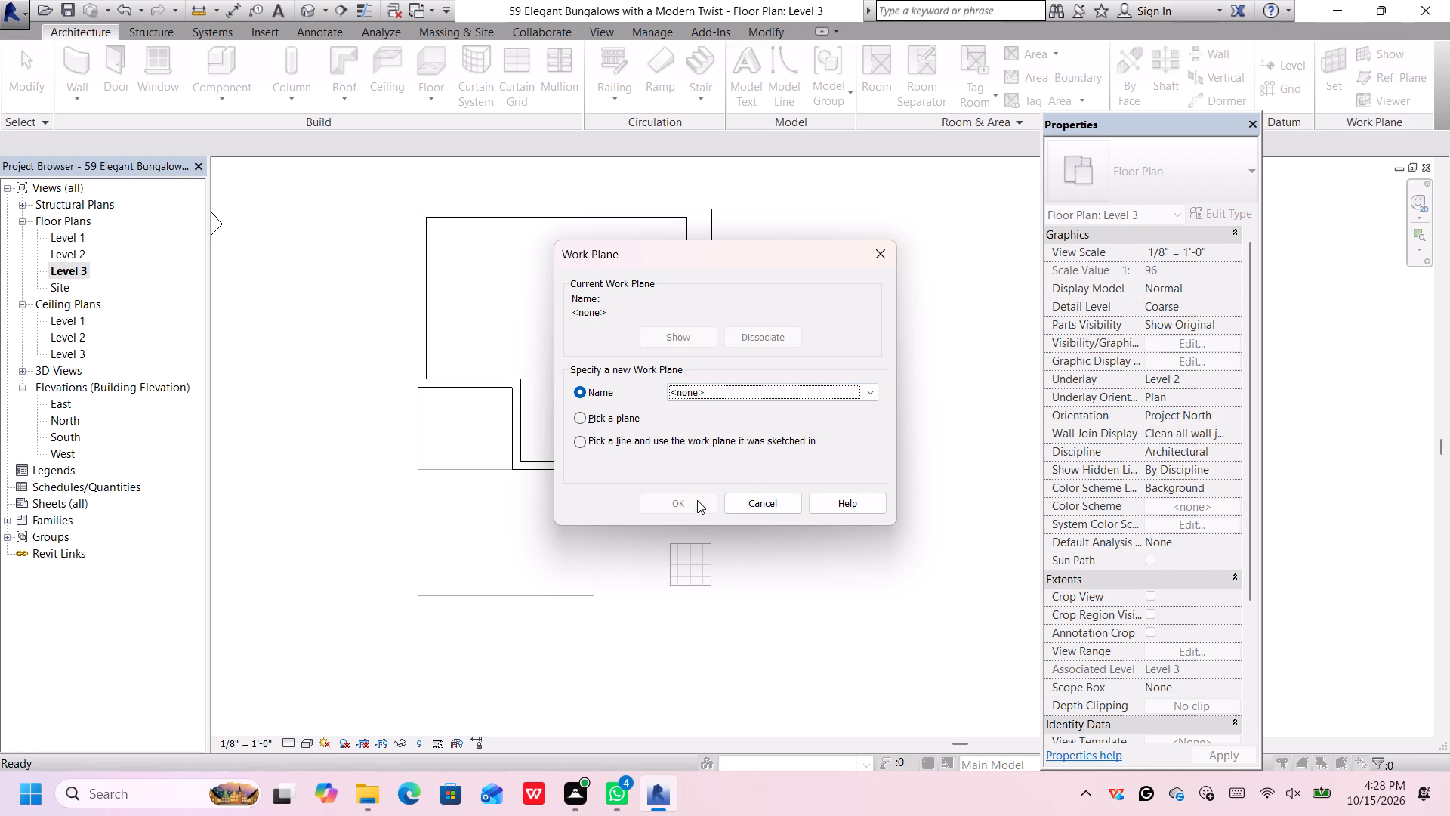
{"action": "left_click", "coordinate": [587, 420]}
{"action": "left_click", "coordinate": [674, 508]}
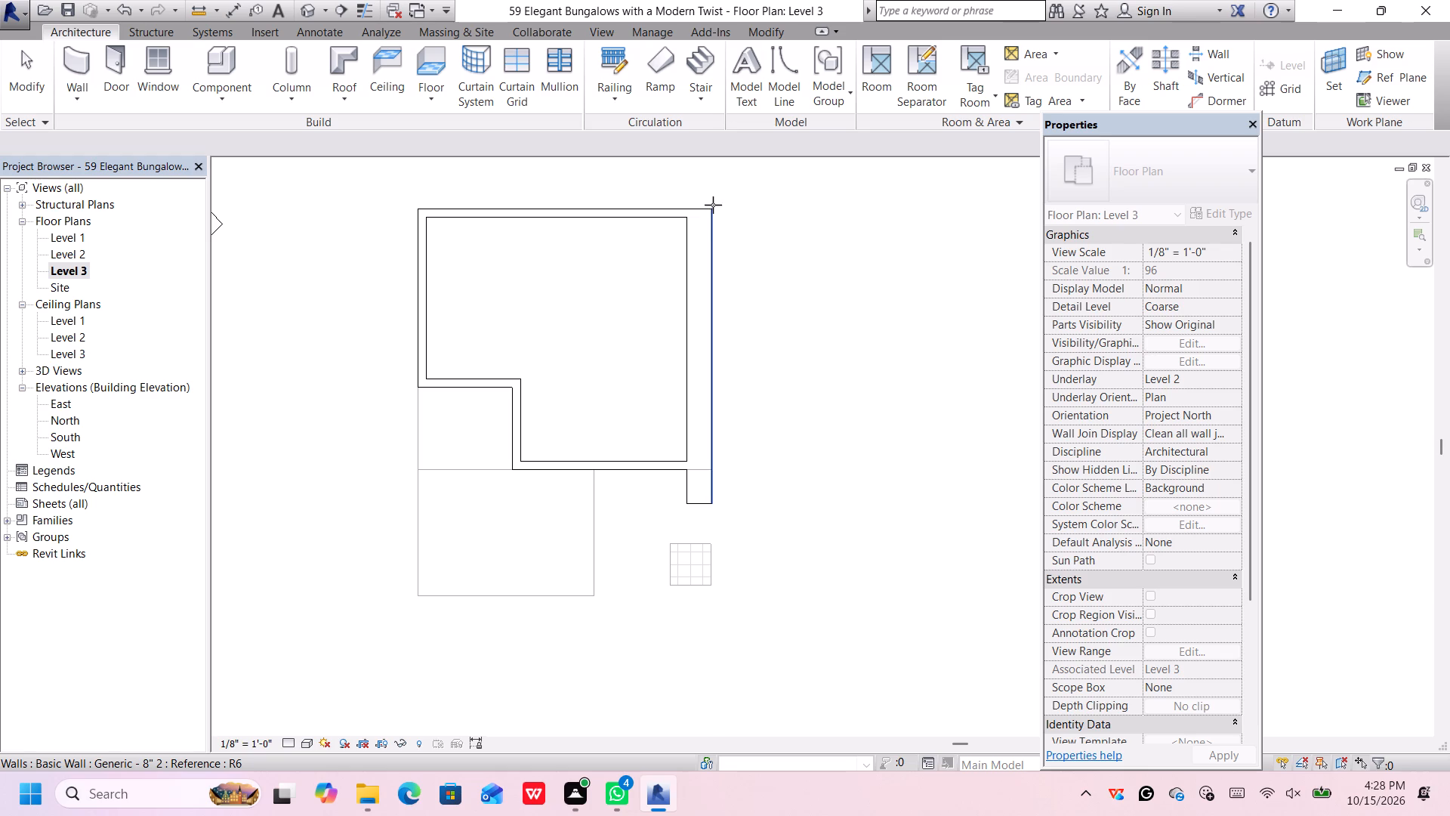
{"action": "left_click_drag", "start_coordinate": [711, 208], "coordinate": [656, 260]}
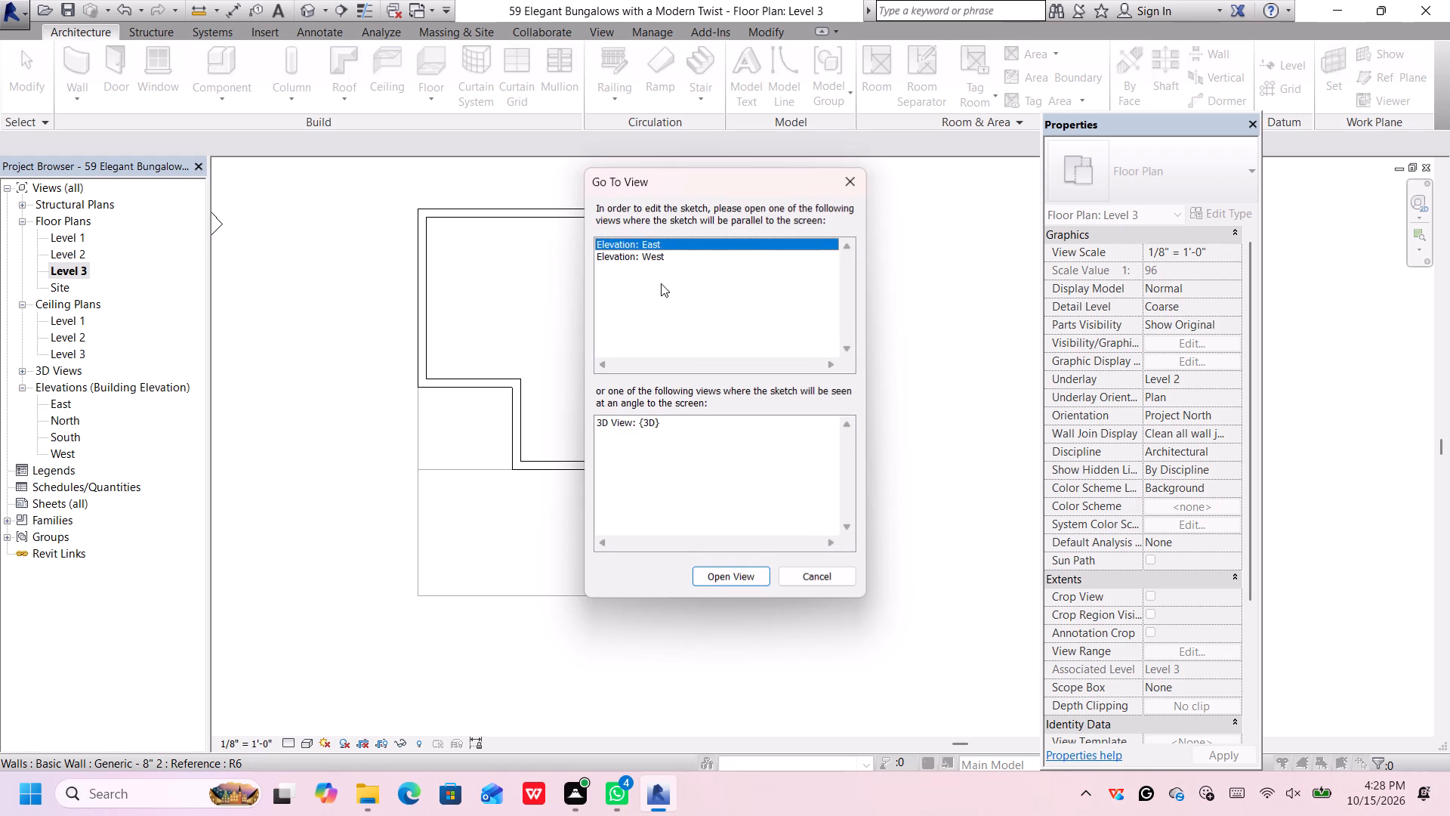
{"action": "left_click", "coordinate": [733, 573]}
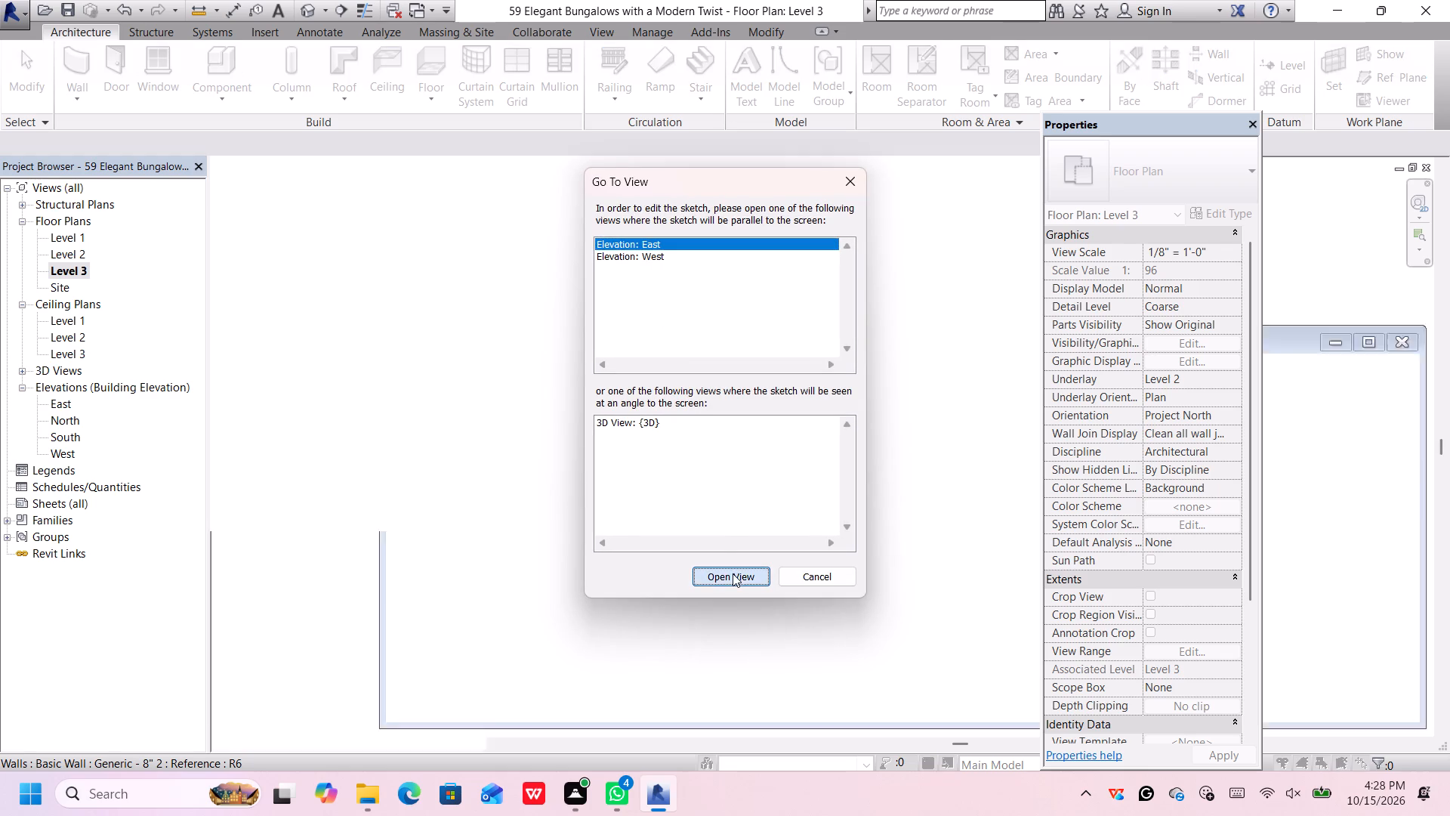
{"action": "left_click", "coordinate": [739, 422]}
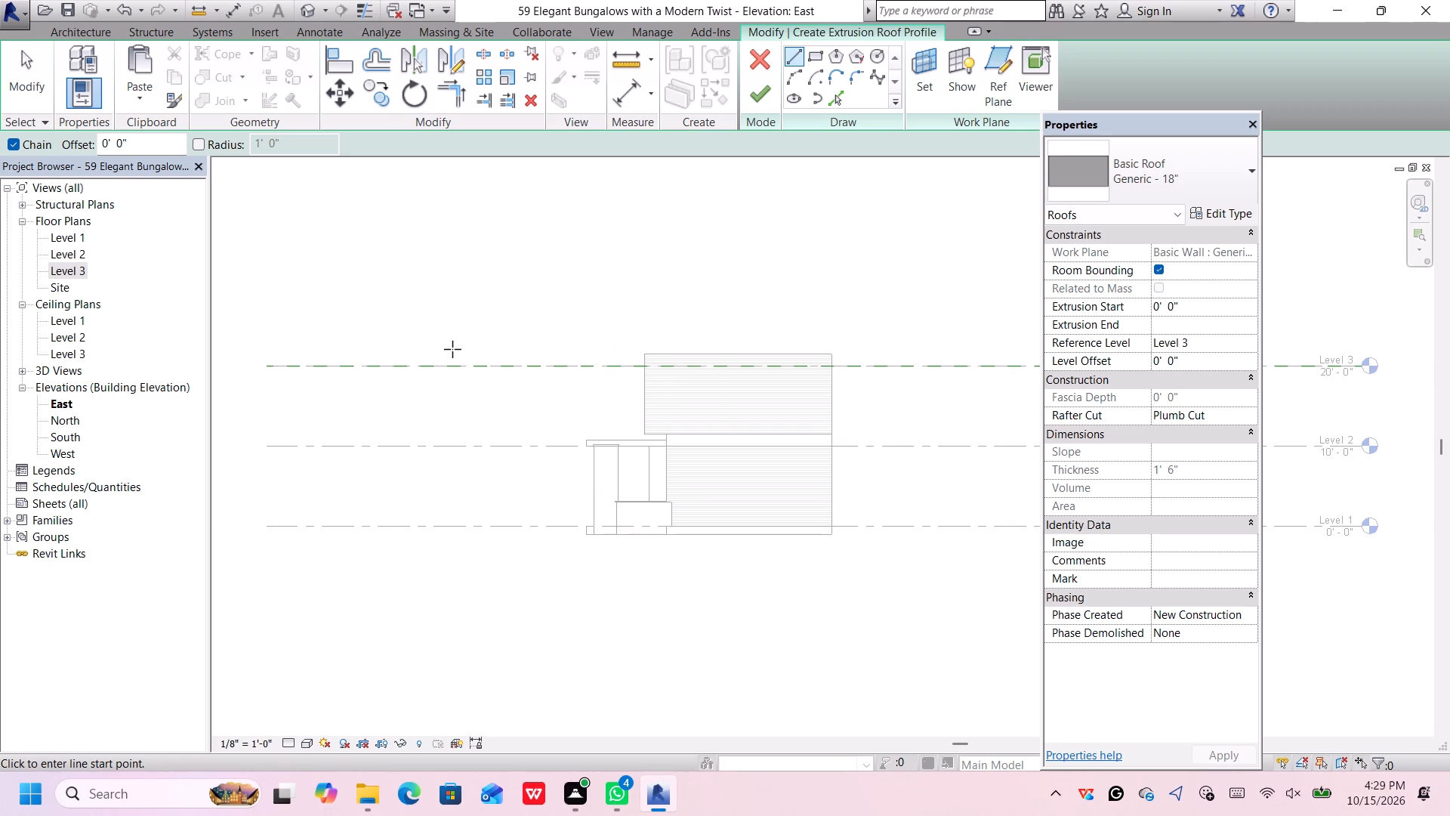
Switch to the West elevation for the extrusion roof profile.
{"action": "left_click", "coordinate": [53, 452]}
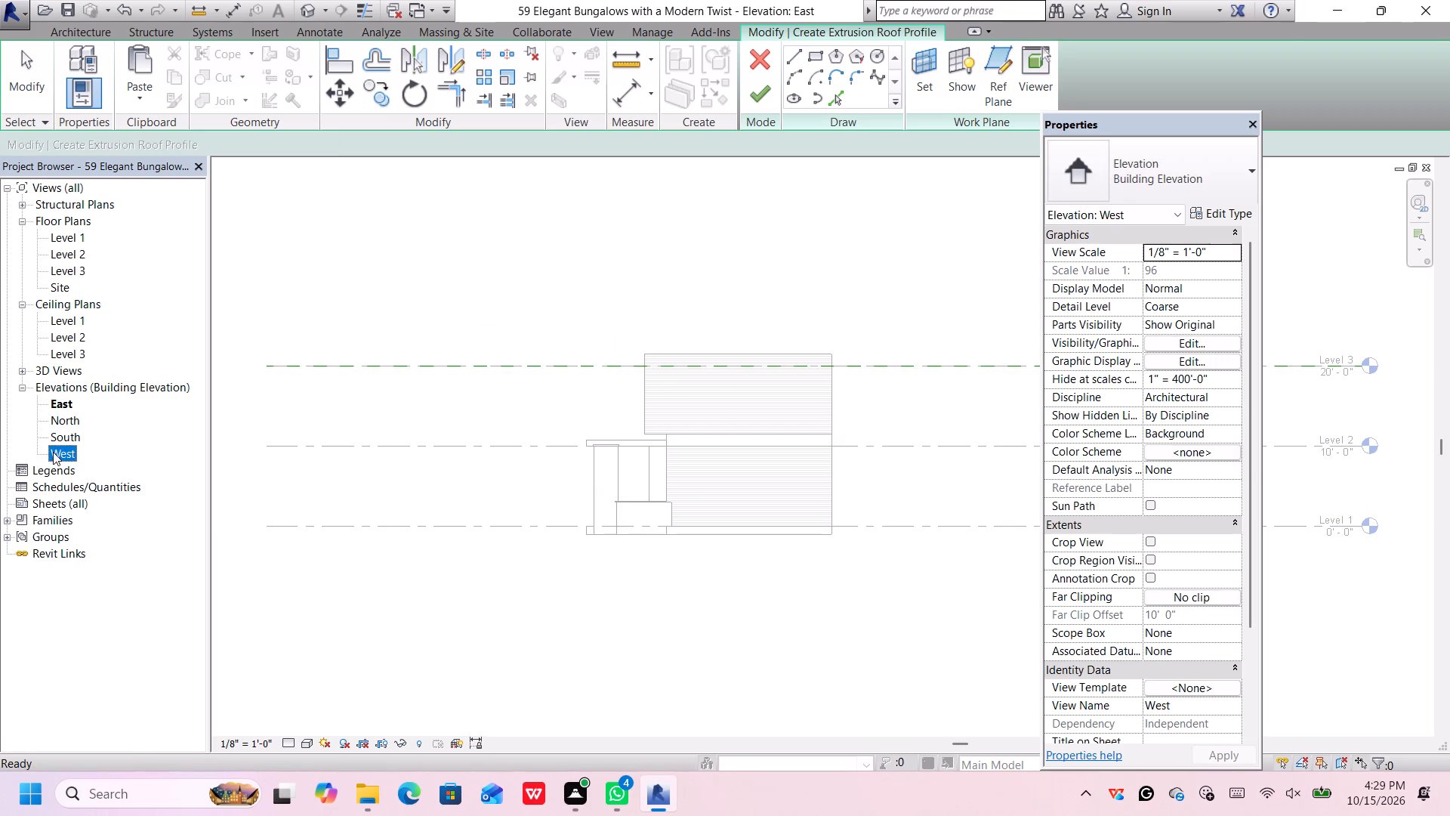
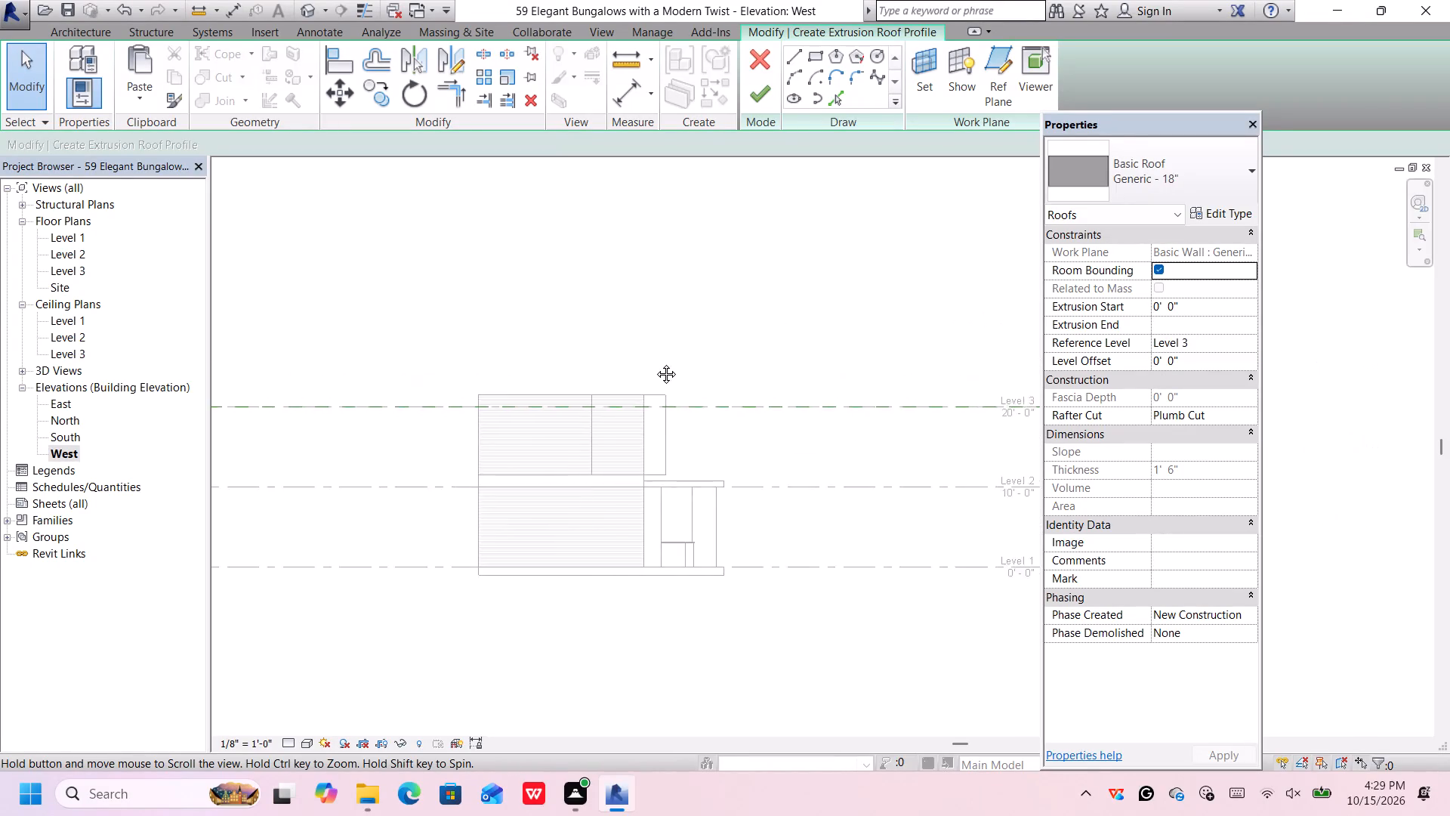
Examine the house in the North and South elevations and the 3D view to find where the extrusion roof profile can be sketched.
{"action": "middle_click_drag", "start_coordinate": [526, 410], "coordinate": [594, 396]}
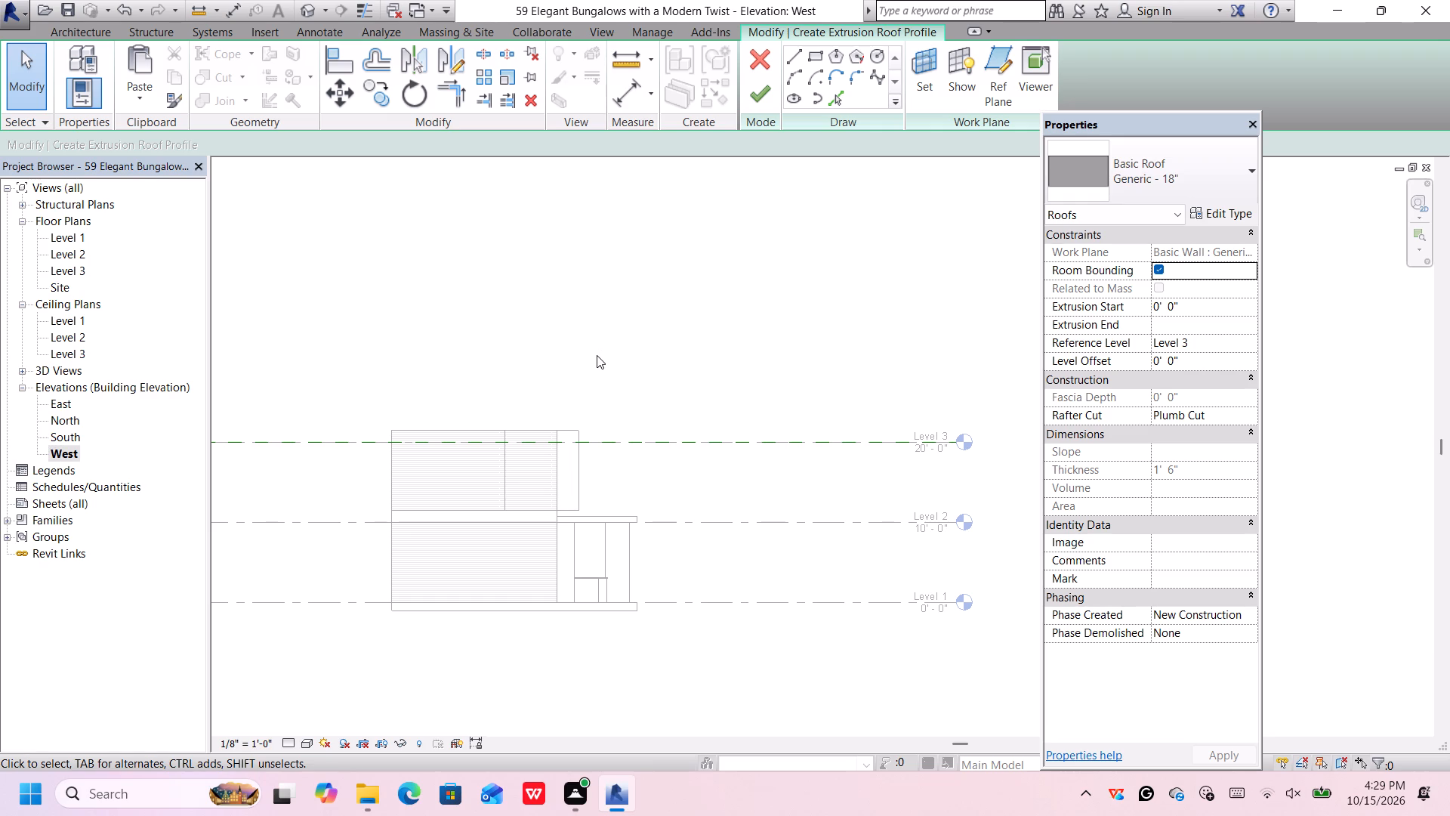
{"action": "double_click", "coordinate": [71, 420]}
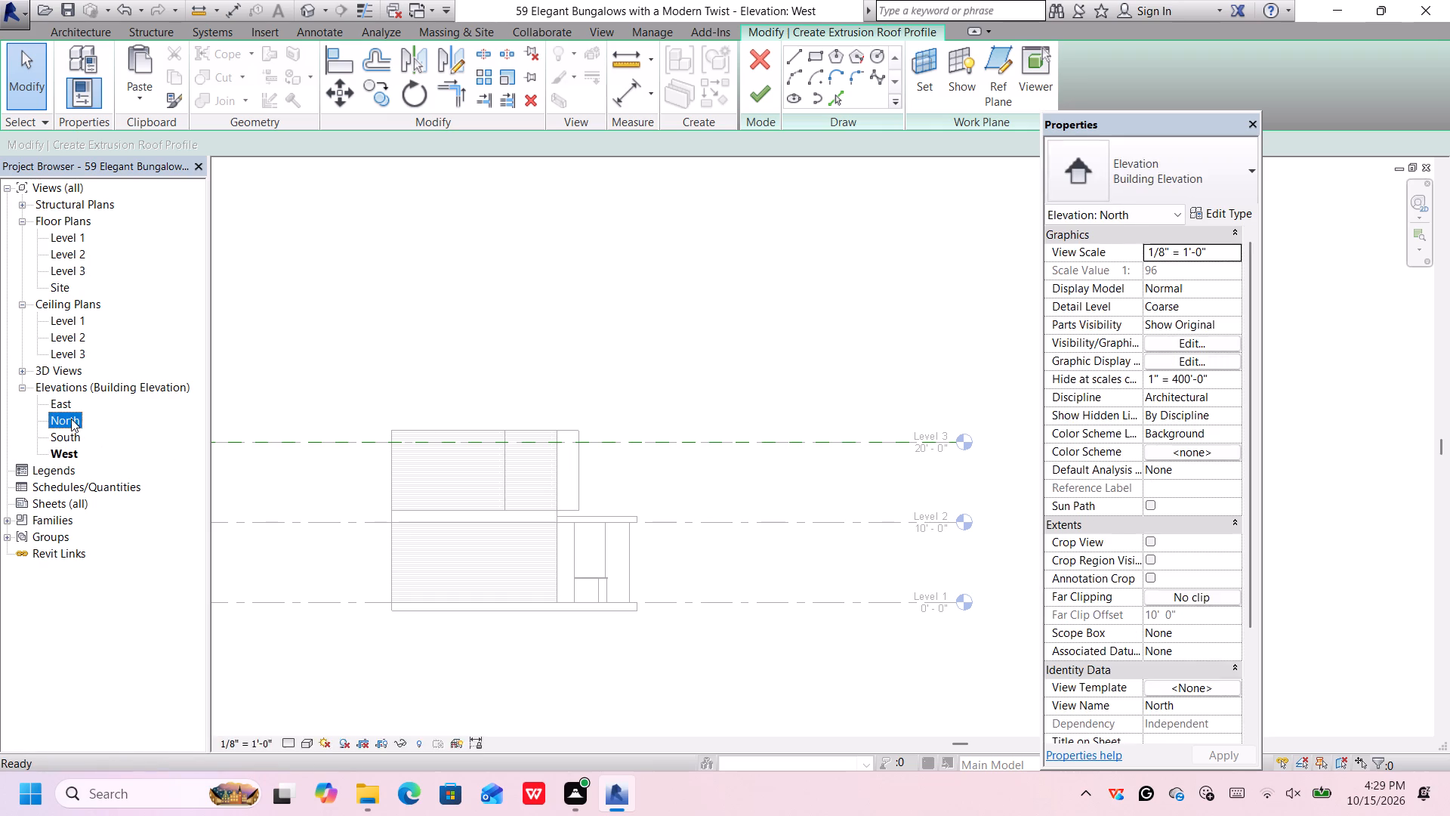
{"action": "scroll", "coordinate": [356, 470], "scroll_direction": "down", "scroll_amount": 4}
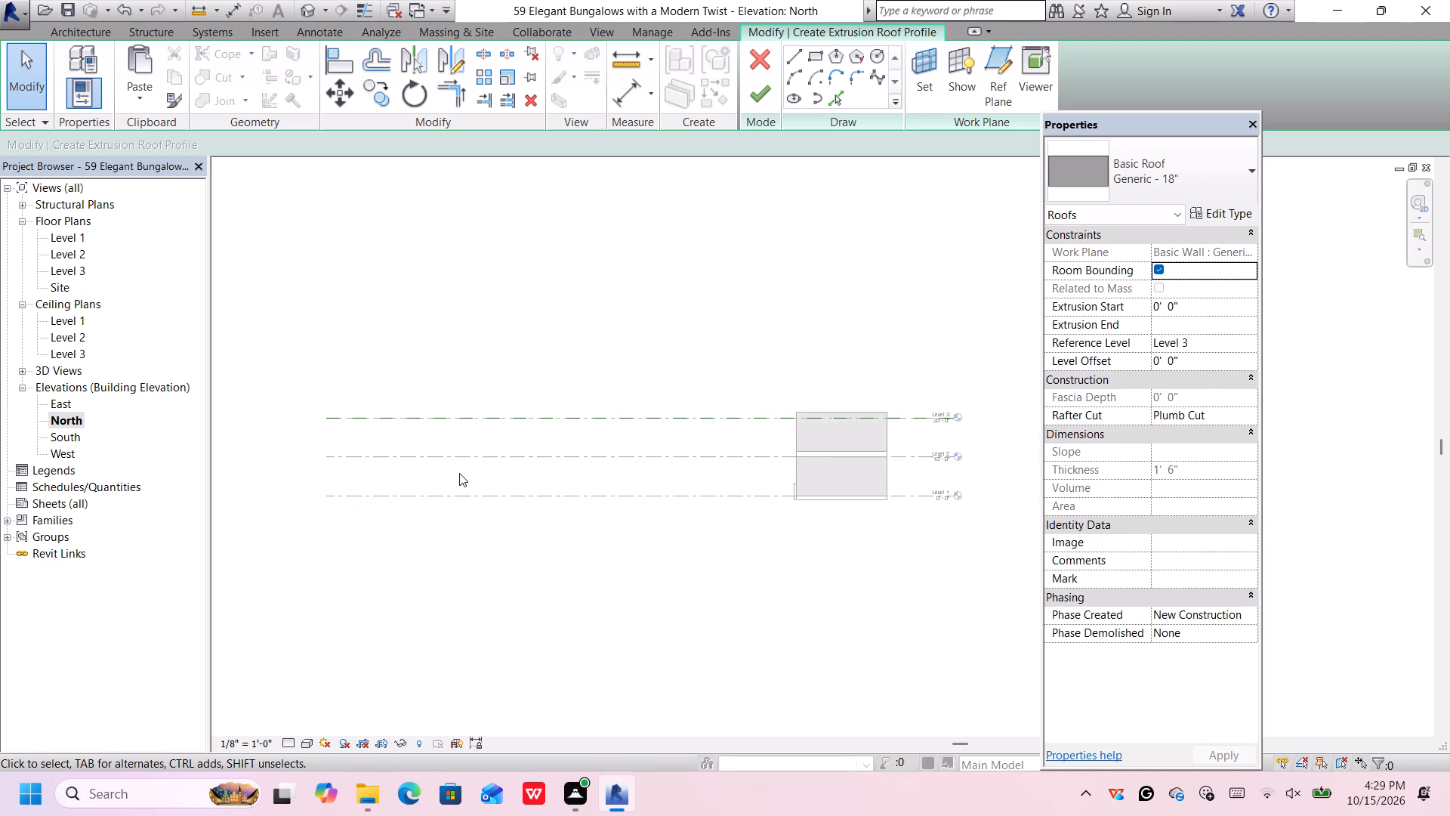
{"action": "scroll", "coordinate": [459, 473], "scroll_direction": "down", "scroll_amount": 1}
{"action": "double_click", "coordinate": [72, 439]}
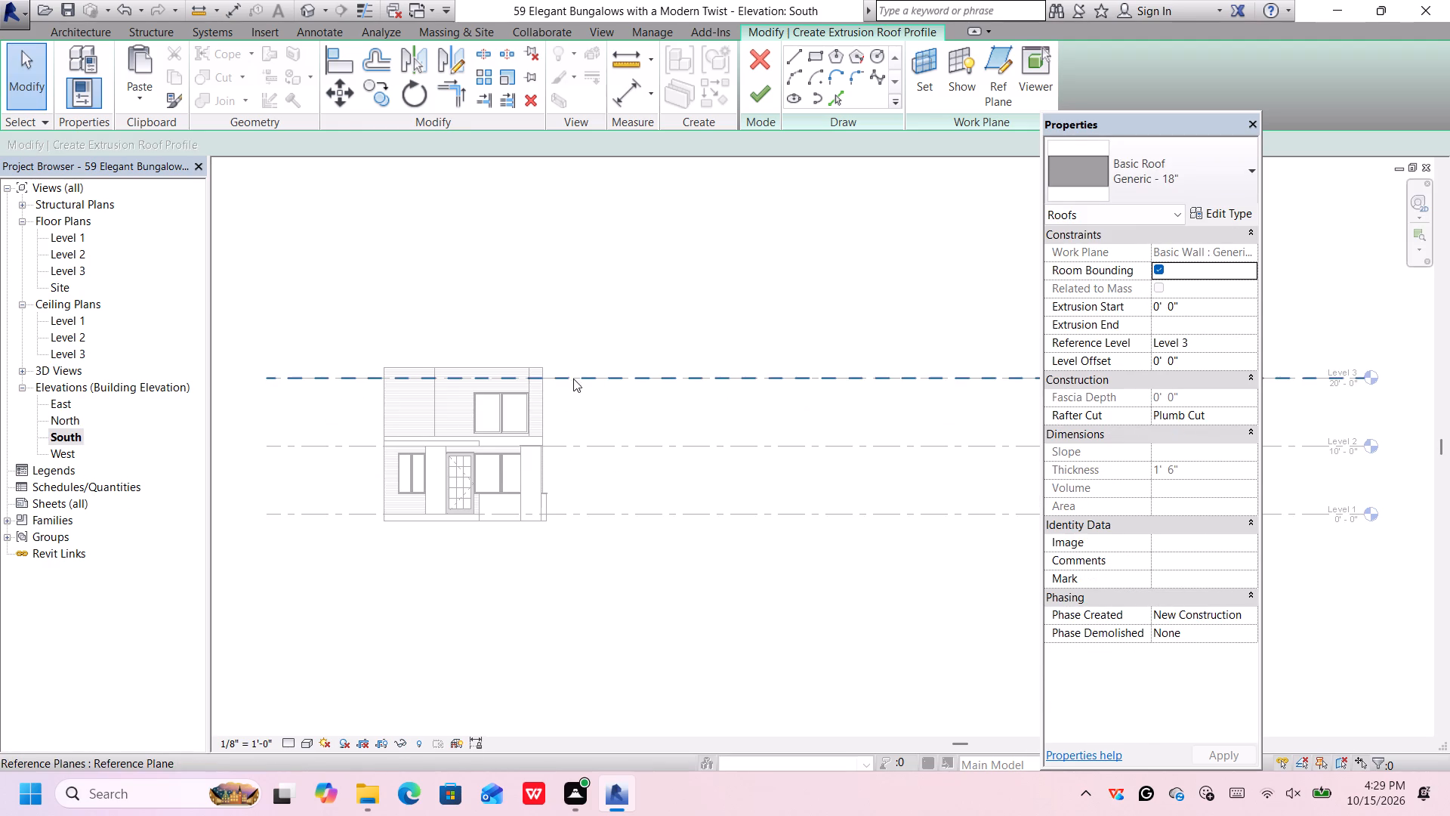
{"action": "middle_click_drag", "start_coordinate": [578, 385], "coordinate": [631, 460]}
{"action": "scroll", "coordinate": [609, 433], "scroll_direction": "up", "scroll_amount": 4}
{"action": "scroll", "coordinate": [604, 429], "scroll_direction": "down", "scroll_amount": 2}
{"action": "middle_click_drag", "start_coordinate": [617, 438], "coordinate": [631, 447]}
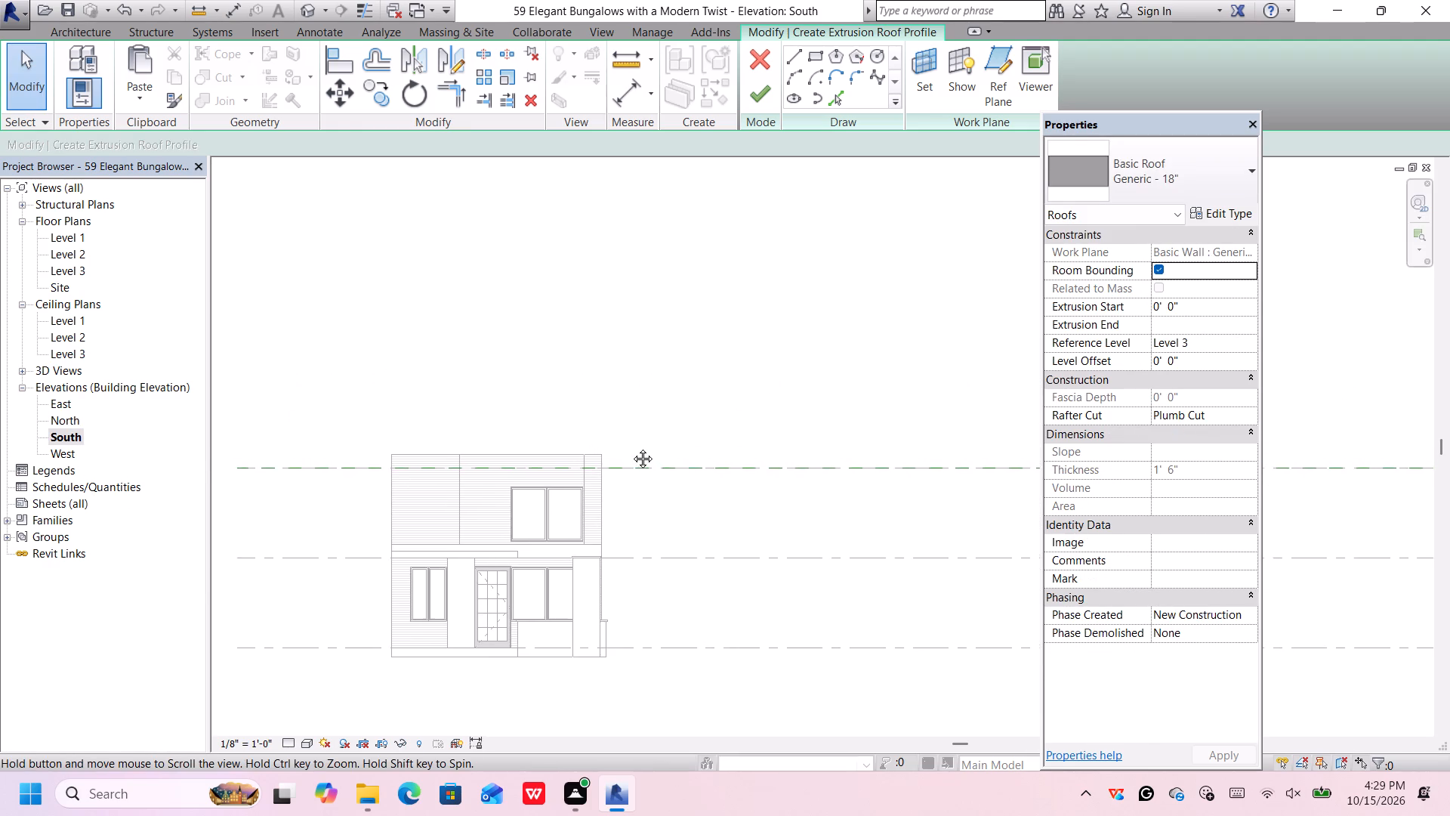
{"action": "middle_click_drag", "start_coordinate": [631, 447], "coordinate": [681, 468]}
{"action": "middle_click", "coordinate": [681, 468]}
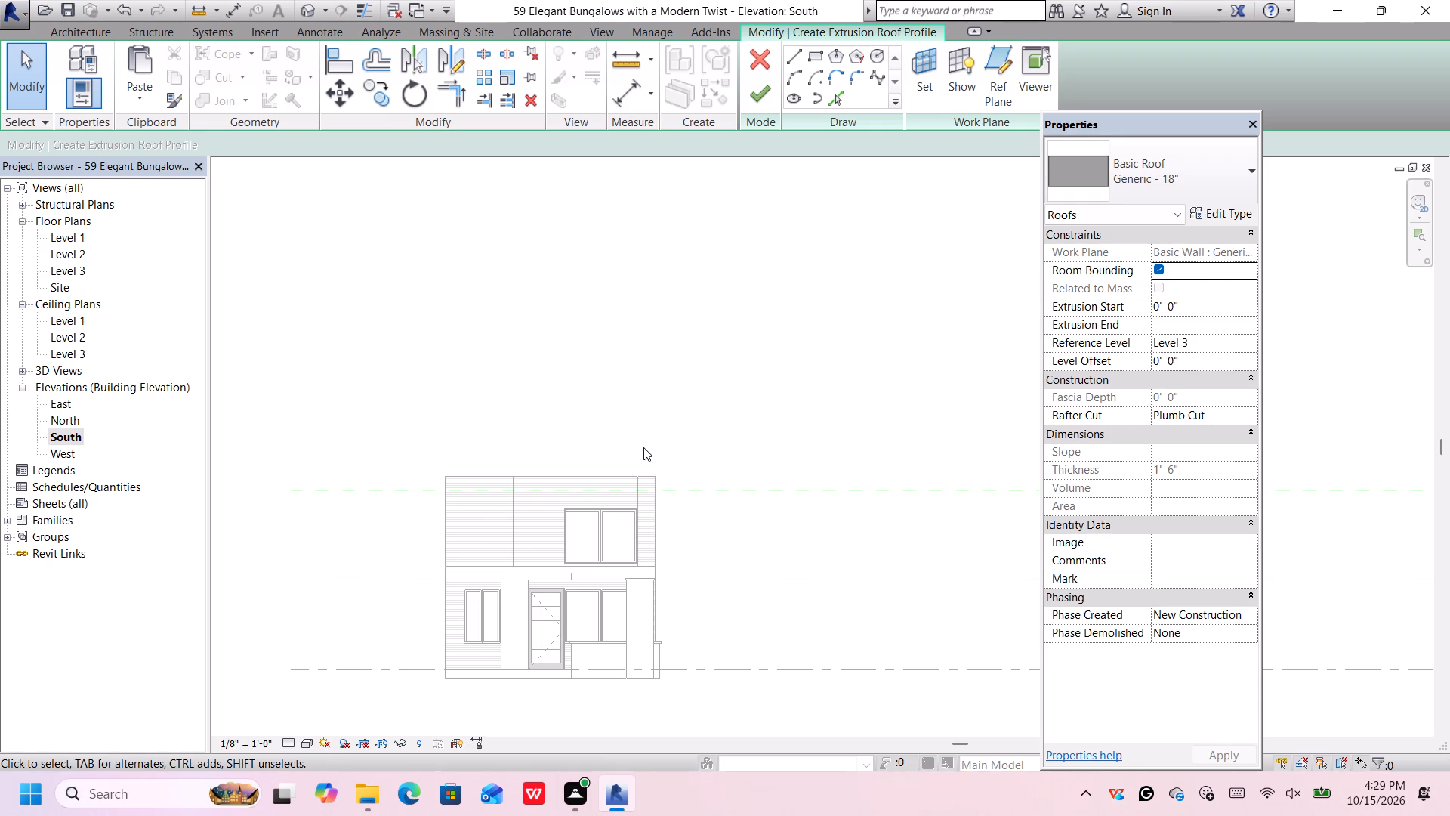
{"action": "left_click", "coordinate": [307, 16]}
{"action": "scroll", "coordinate": [927, 326], "scroll_direction": "up", "scroll_amount": 2}
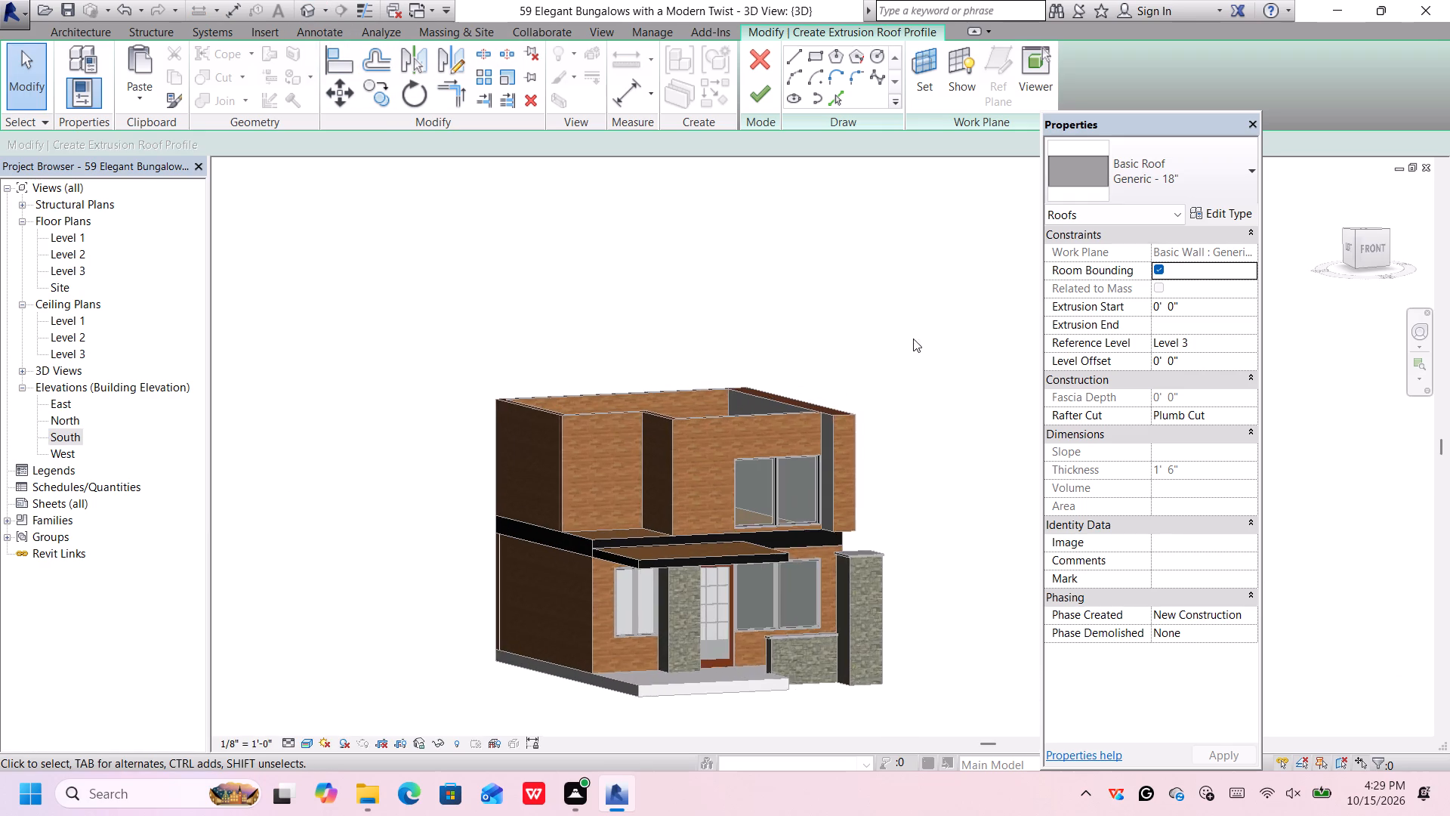
{"action": "scroll", "coordinate": [913, 338], "scroll_direction": "up", "scroll_amount": 3}
{"action": "scroll", "coordinate": [876, 405], "scroll_direction": "down", "scroll_amount": 2}
{"action": "middle_click_drag", "start_coordinate": [878, 414], "coordinate": [856, 354]}
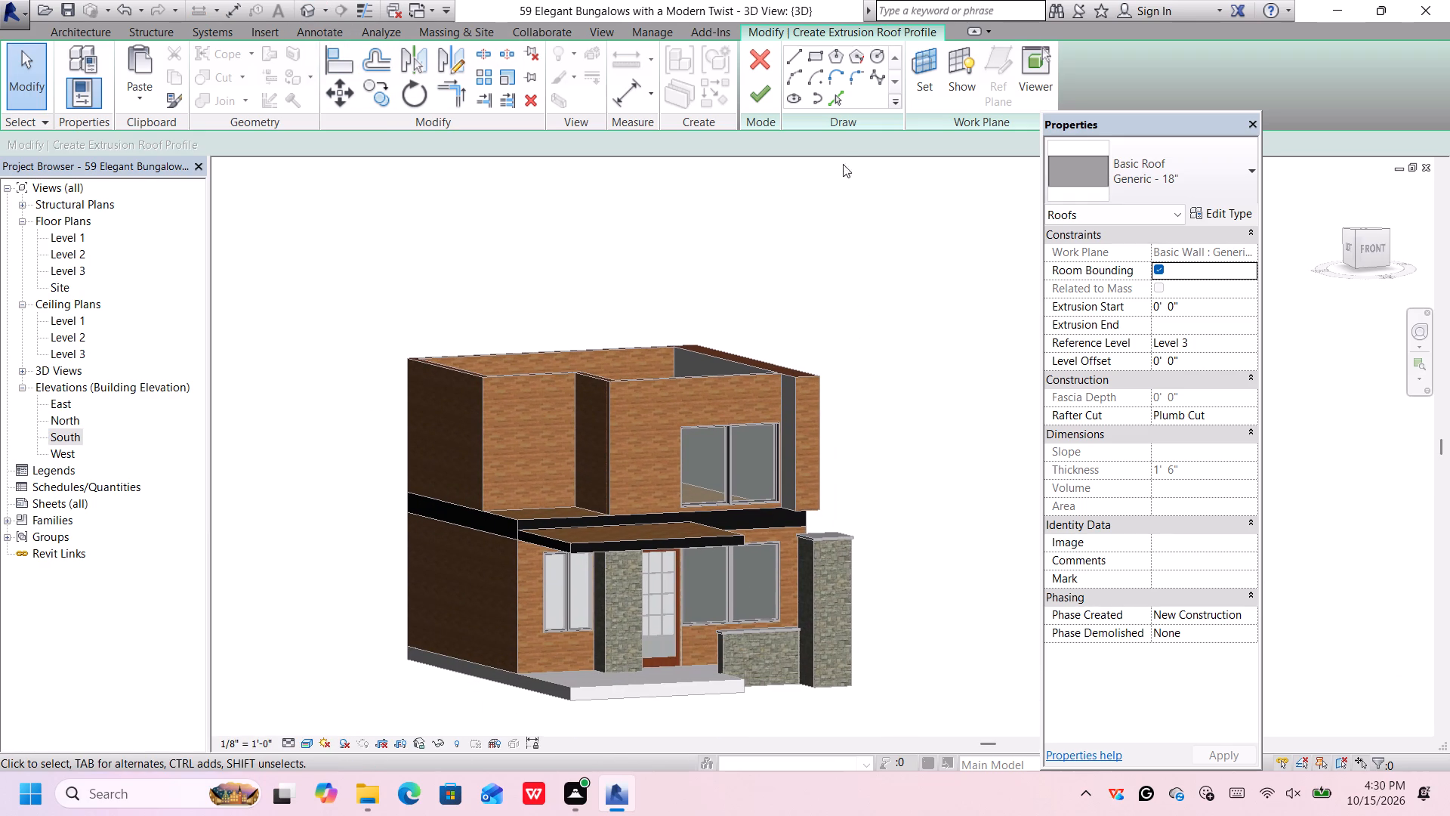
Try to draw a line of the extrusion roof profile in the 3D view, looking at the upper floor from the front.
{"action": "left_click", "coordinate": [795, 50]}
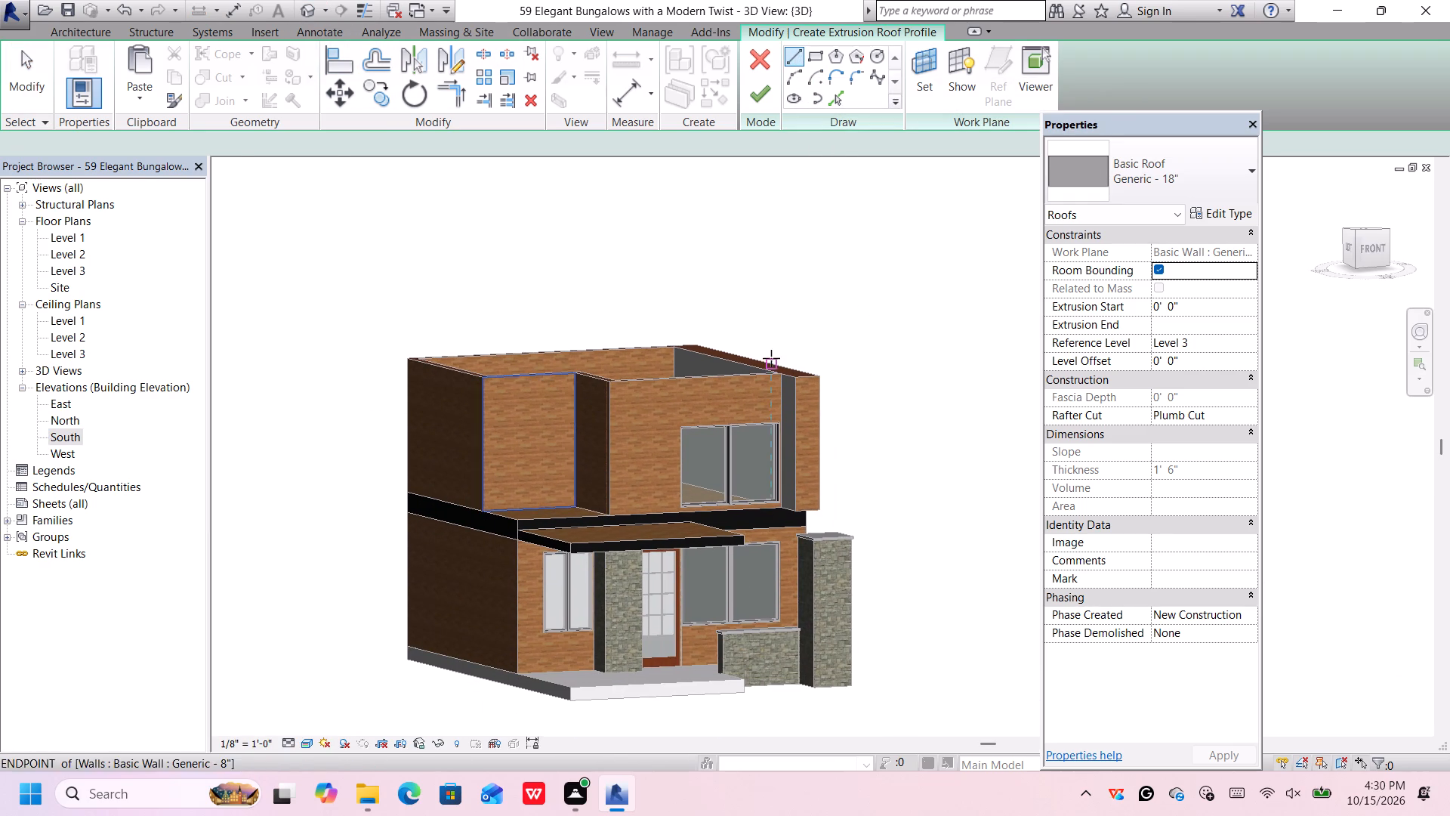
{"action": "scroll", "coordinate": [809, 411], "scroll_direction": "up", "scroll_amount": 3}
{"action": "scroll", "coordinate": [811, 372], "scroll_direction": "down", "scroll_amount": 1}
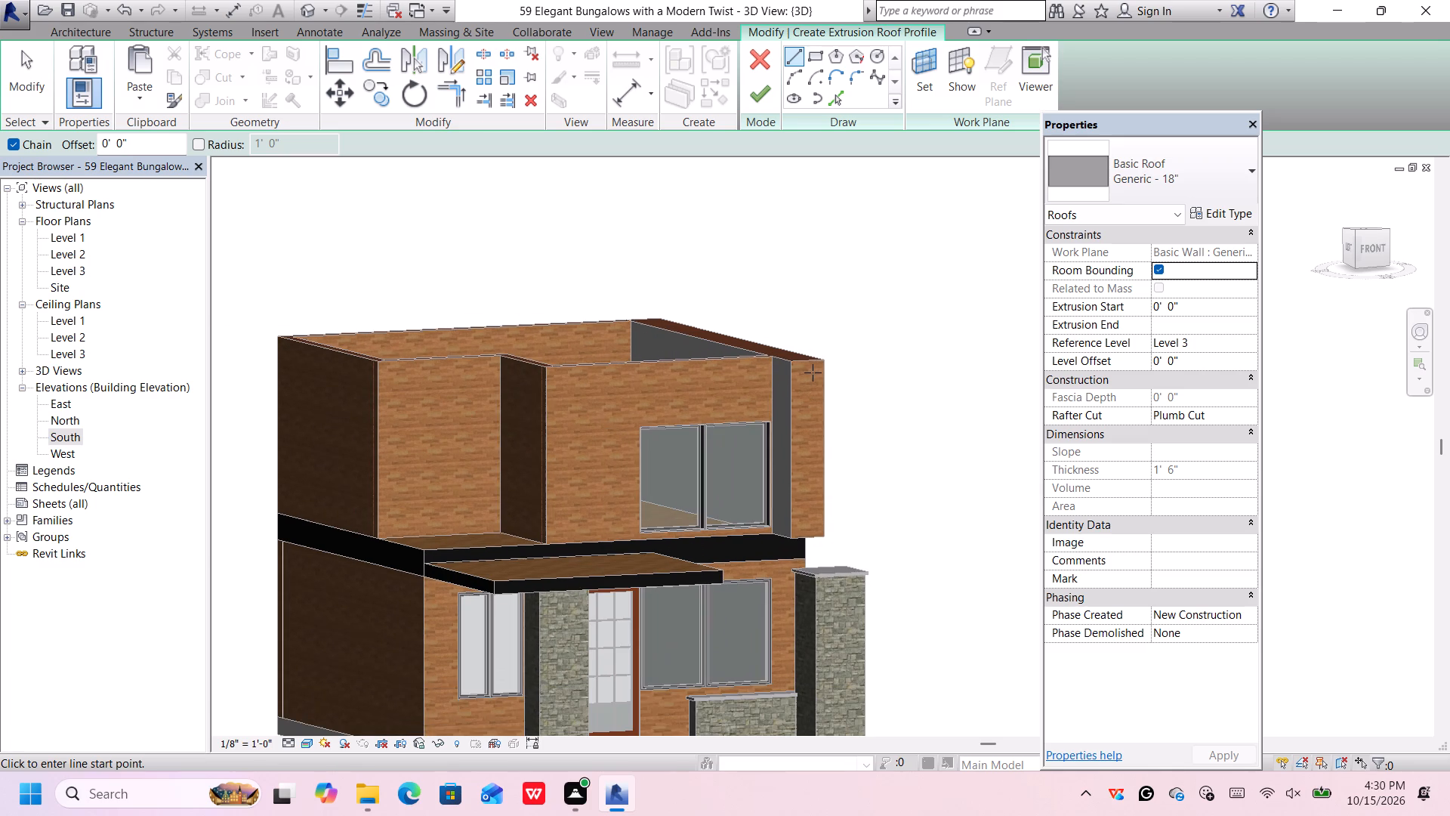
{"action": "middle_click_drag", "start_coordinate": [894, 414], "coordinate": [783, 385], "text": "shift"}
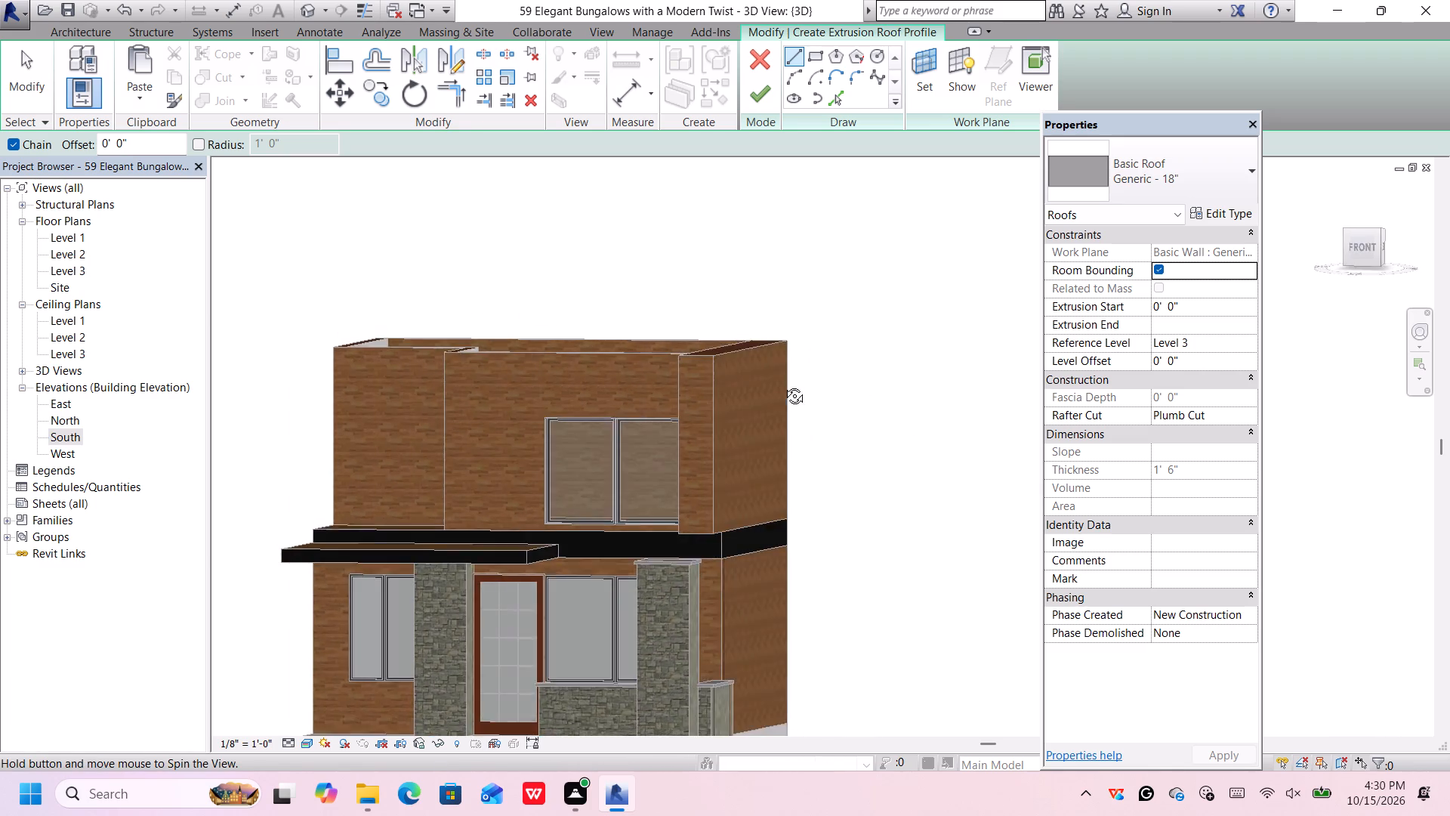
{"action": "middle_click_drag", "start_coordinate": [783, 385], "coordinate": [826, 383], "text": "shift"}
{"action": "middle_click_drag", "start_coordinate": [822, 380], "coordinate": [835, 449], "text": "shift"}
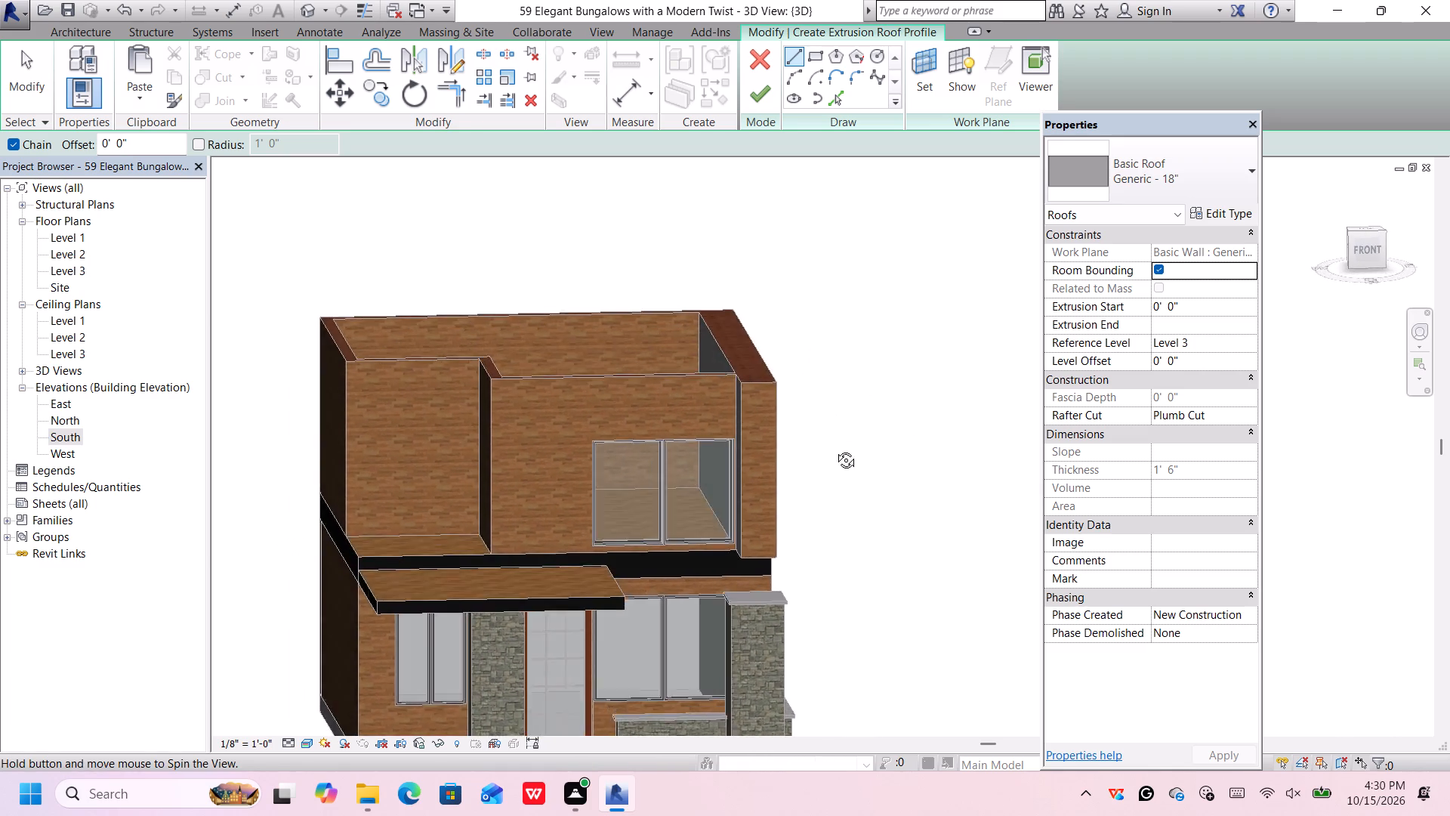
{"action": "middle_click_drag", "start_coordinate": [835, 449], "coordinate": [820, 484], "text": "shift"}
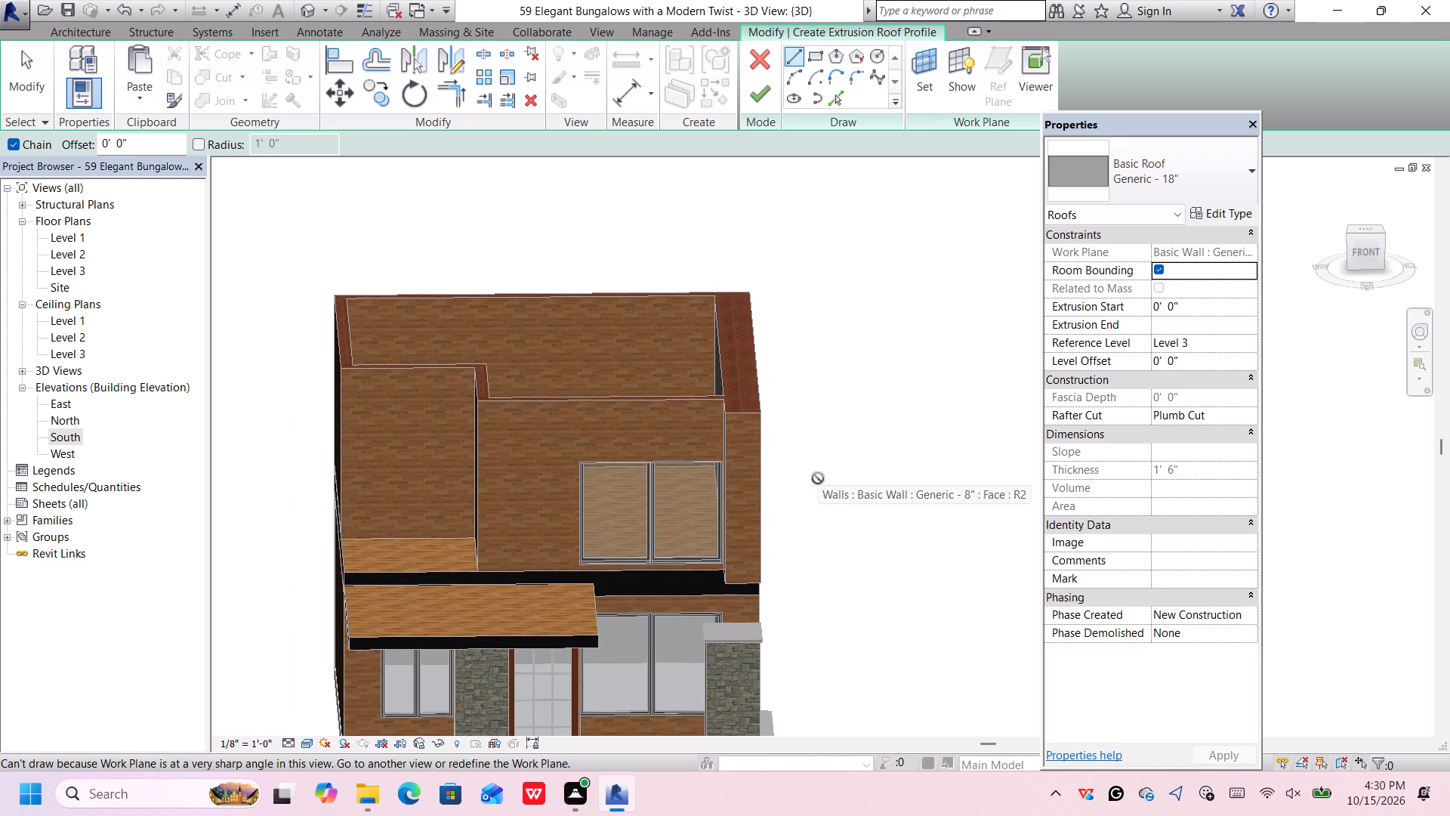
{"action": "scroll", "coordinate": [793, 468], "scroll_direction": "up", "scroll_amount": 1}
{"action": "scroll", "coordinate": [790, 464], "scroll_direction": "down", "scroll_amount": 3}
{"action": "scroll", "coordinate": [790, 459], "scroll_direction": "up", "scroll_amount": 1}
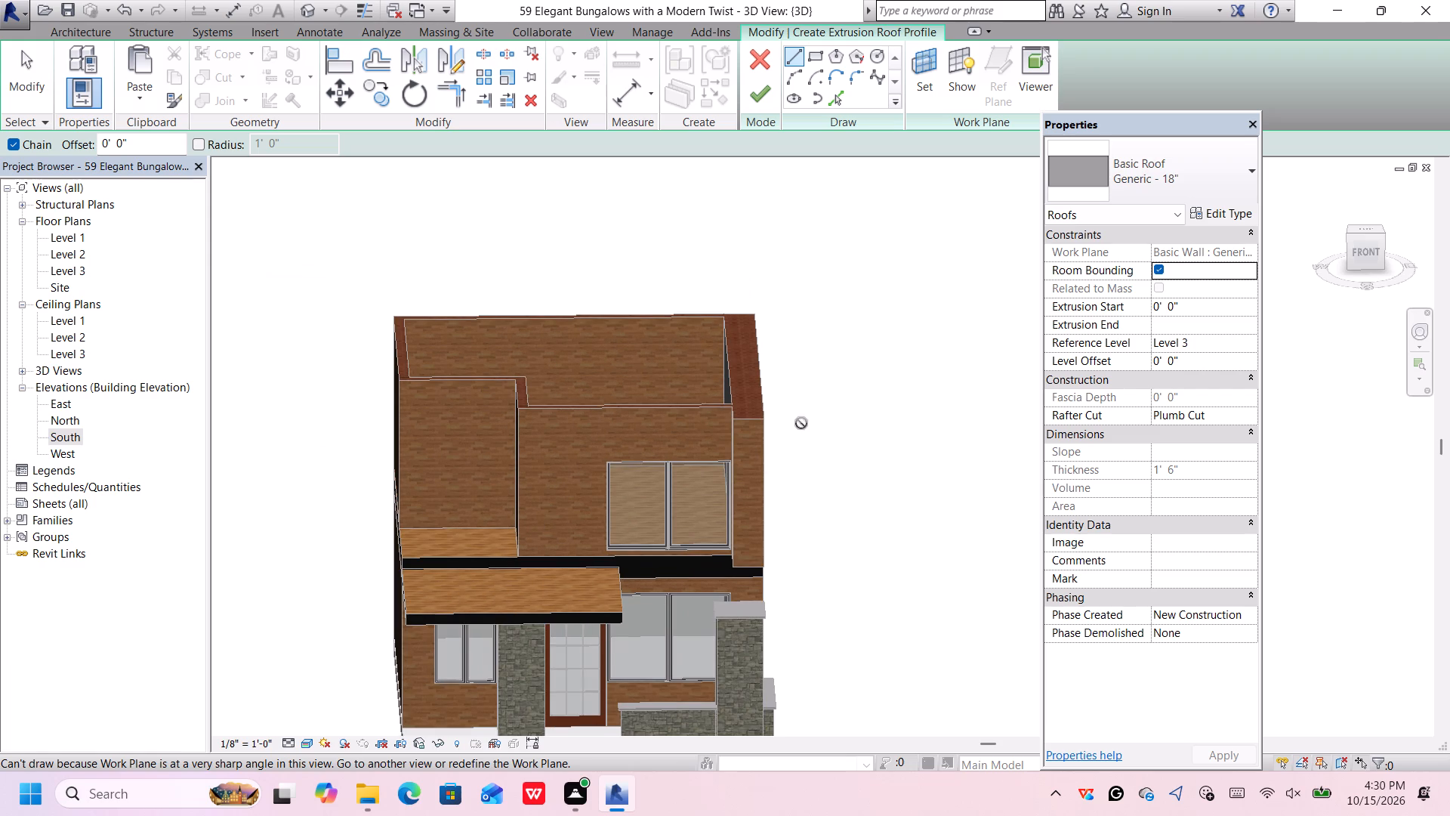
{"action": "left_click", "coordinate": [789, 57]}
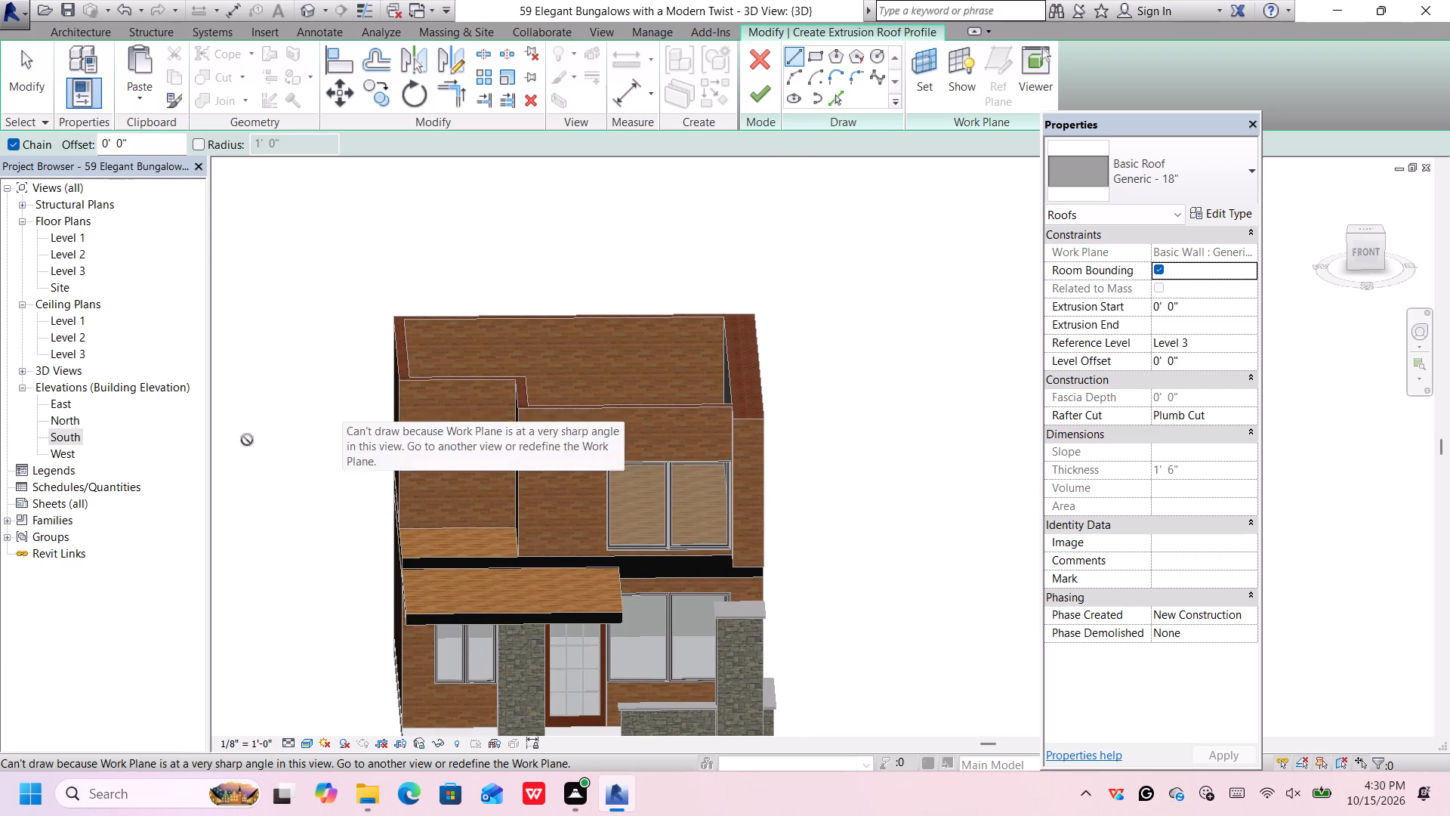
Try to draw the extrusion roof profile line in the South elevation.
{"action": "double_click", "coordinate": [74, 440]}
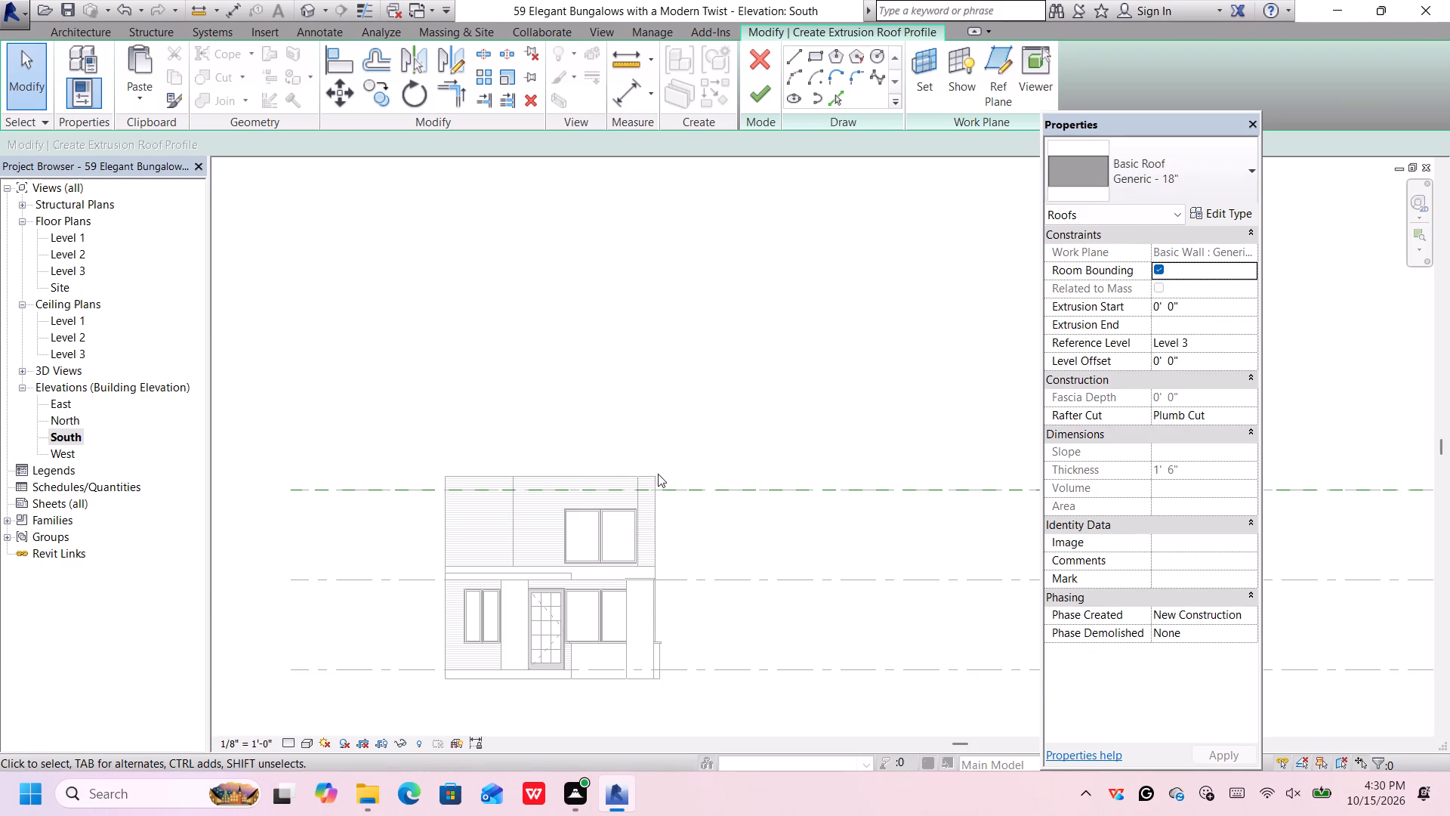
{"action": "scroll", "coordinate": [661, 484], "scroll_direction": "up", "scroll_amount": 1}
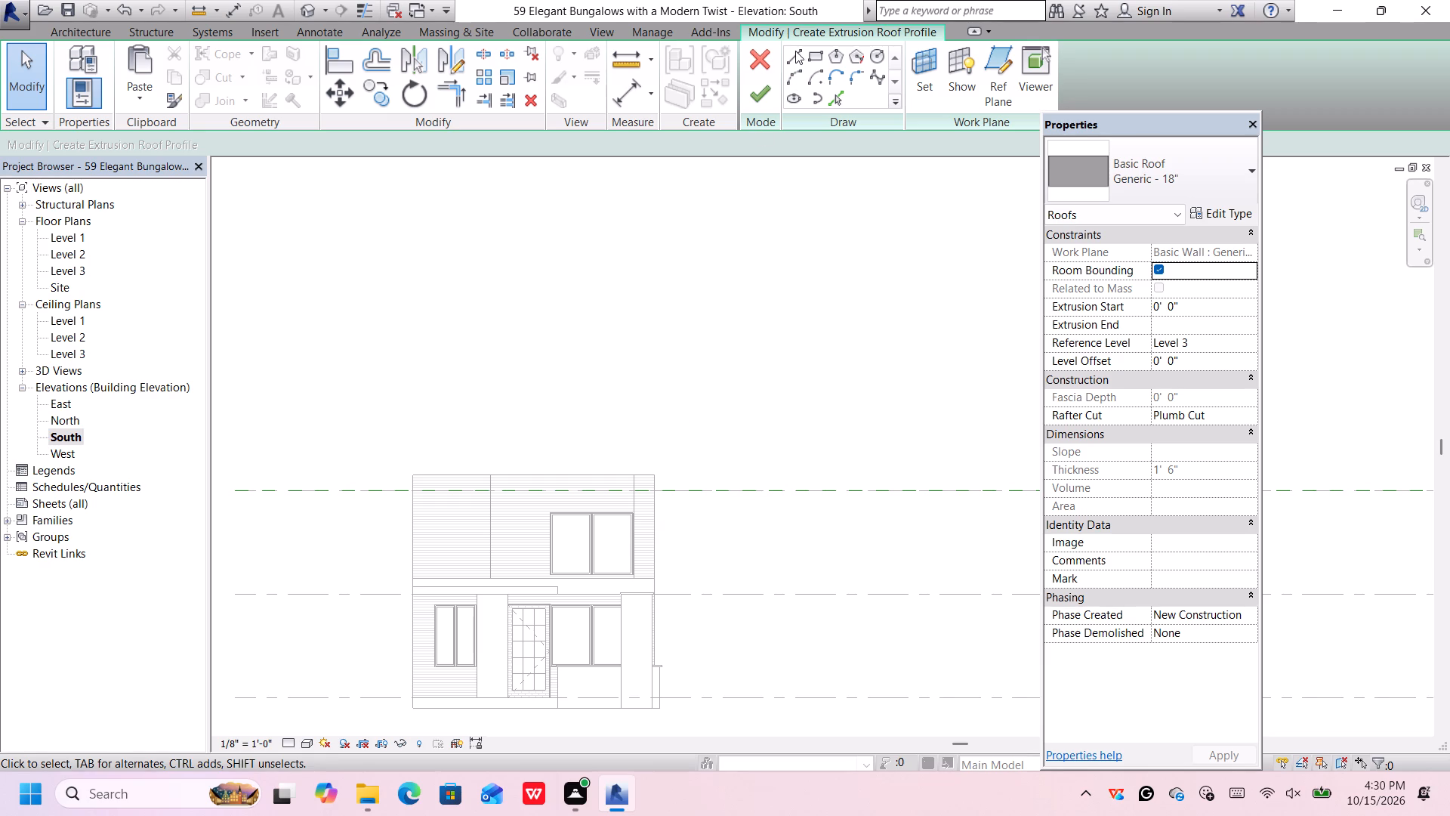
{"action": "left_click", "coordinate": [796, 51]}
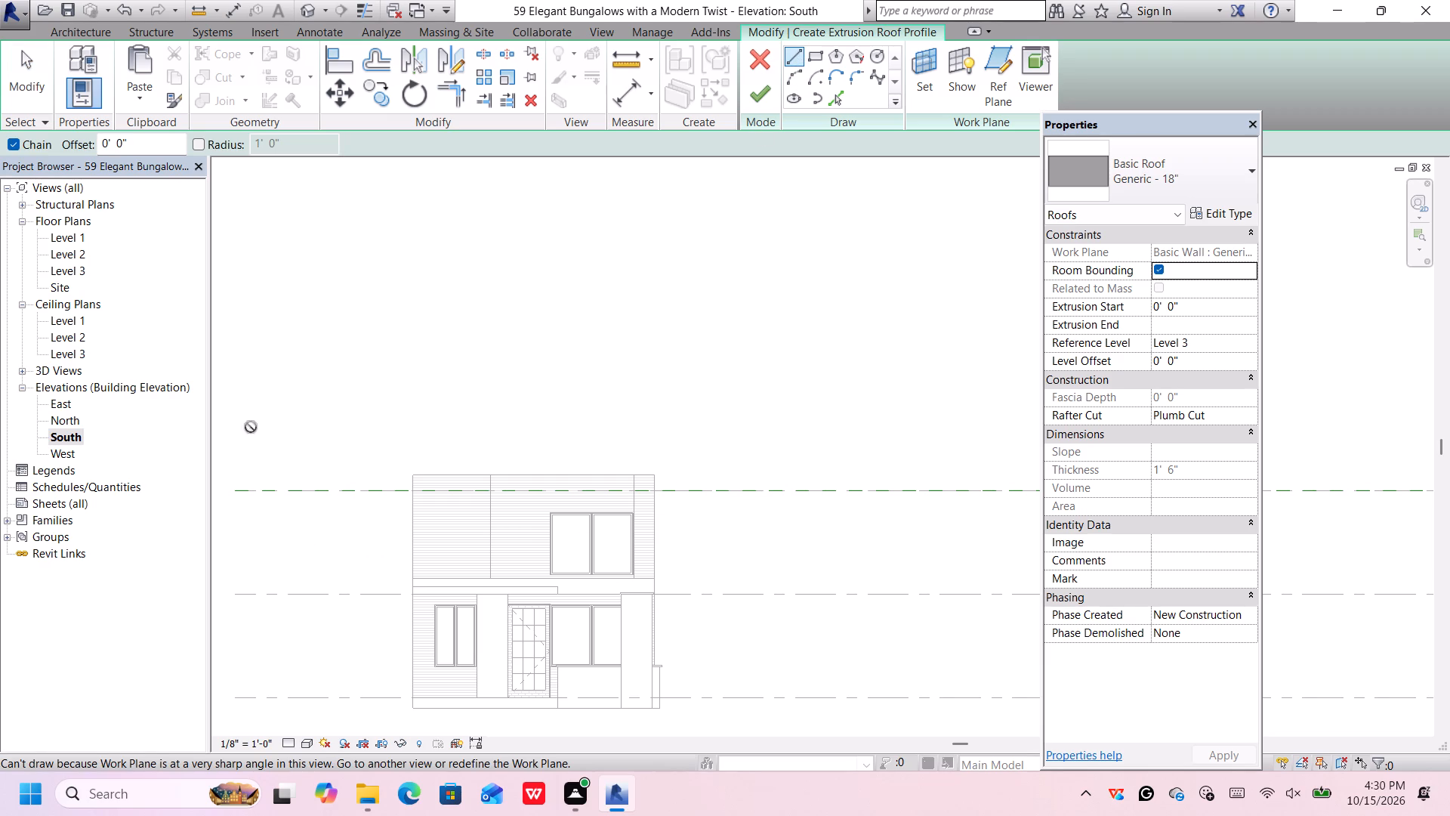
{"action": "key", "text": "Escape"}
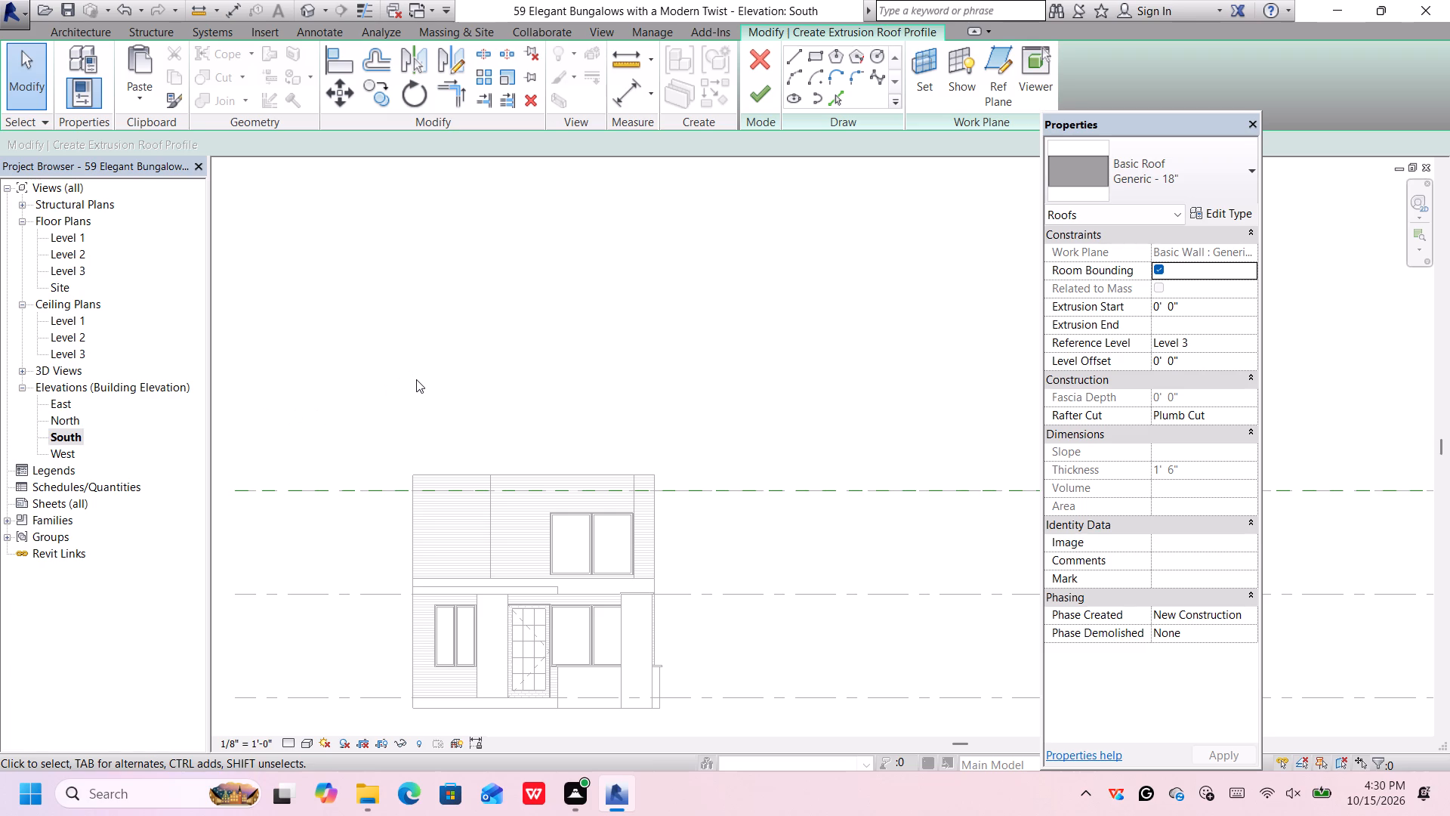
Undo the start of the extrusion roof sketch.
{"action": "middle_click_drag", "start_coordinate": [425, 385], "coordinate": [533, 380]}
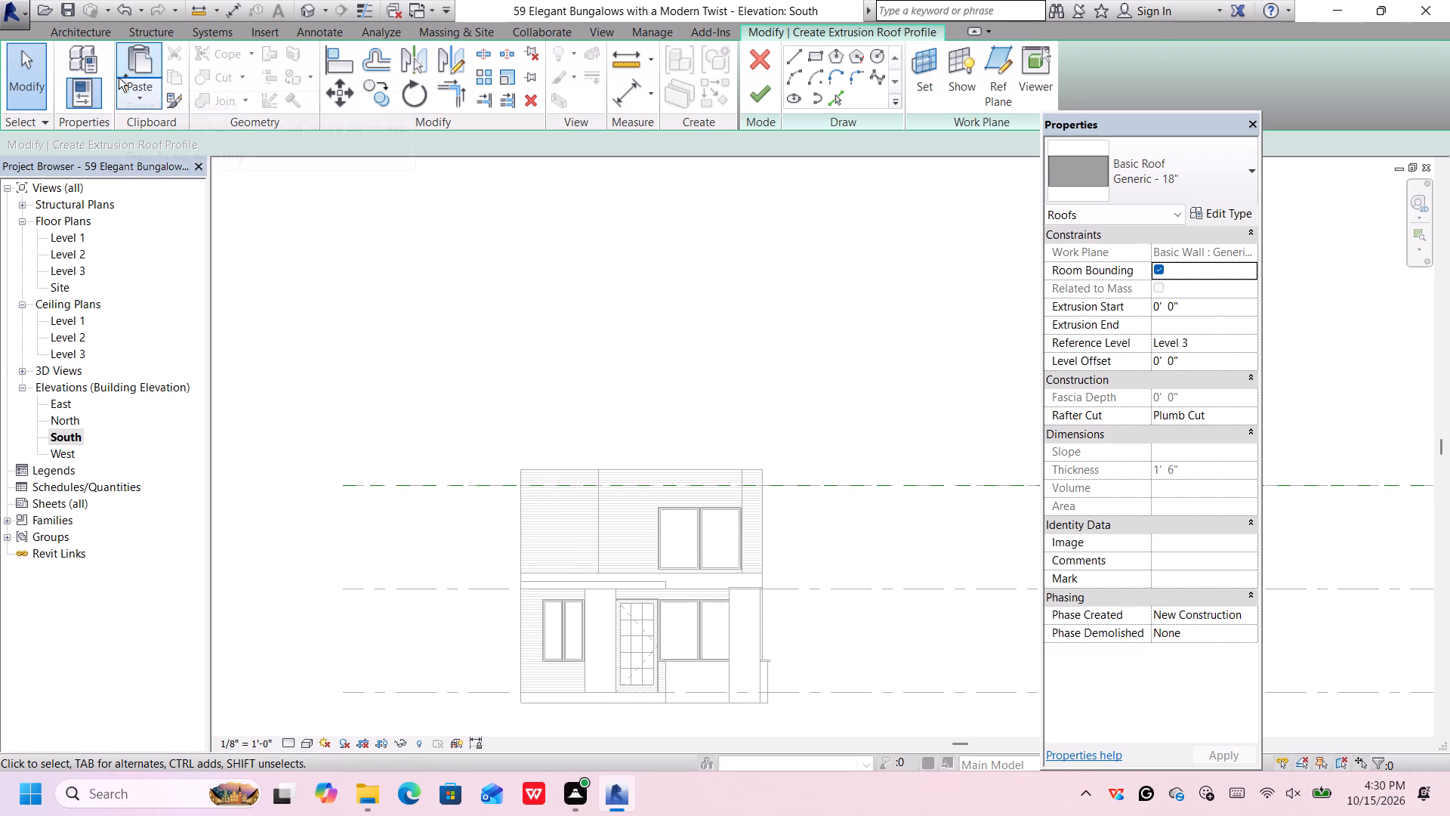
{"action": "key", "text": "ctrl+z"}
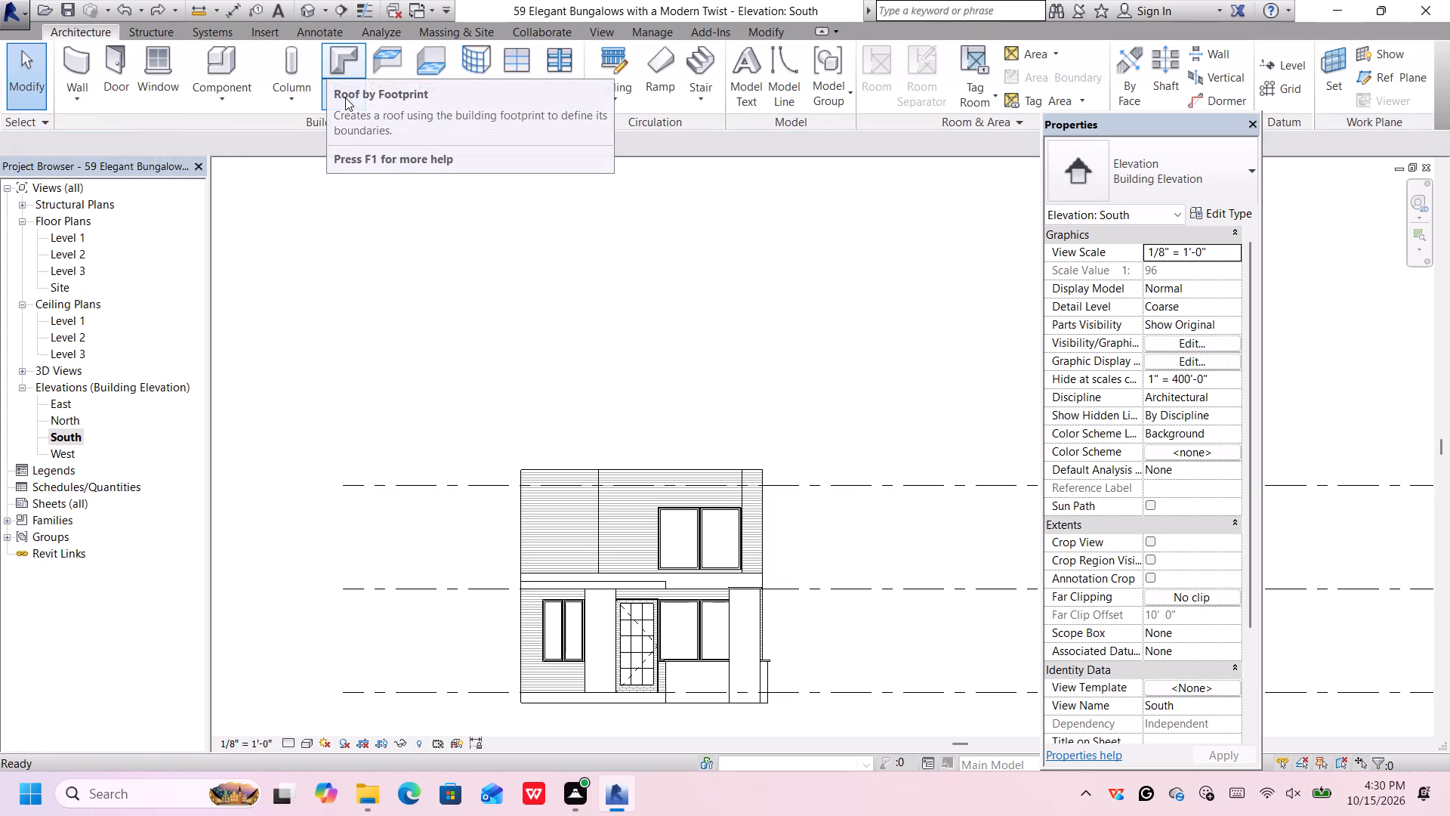
Start a roof by footprint in the Level 3 floor plan and draw a rectangular boundary about 15'-10" by 6'-6" over the front projecting room.
{"action": "left_click", "coordinate": [335, 97]}
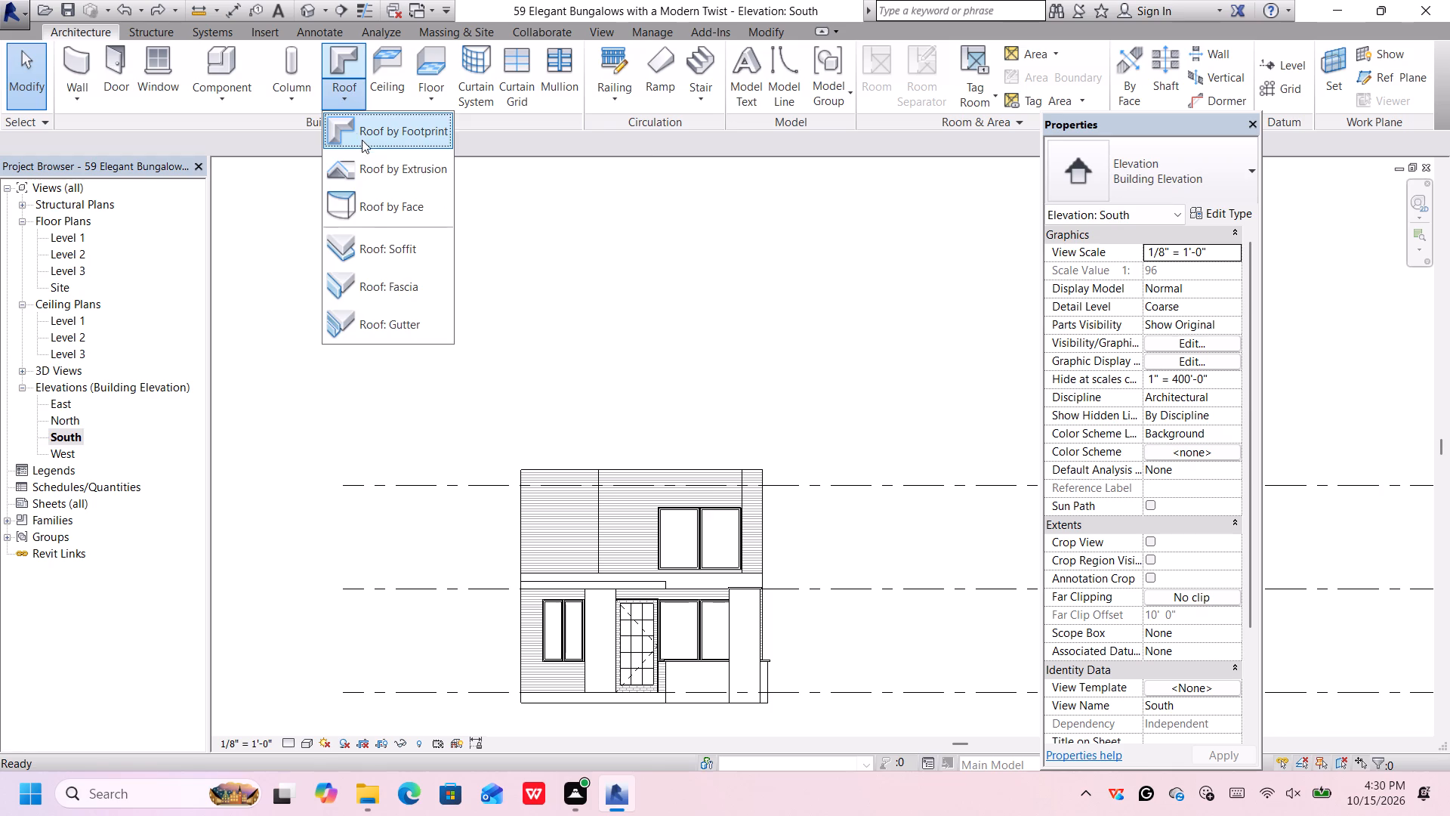
{"action": "left_click", "coordinate": [362, 132]}
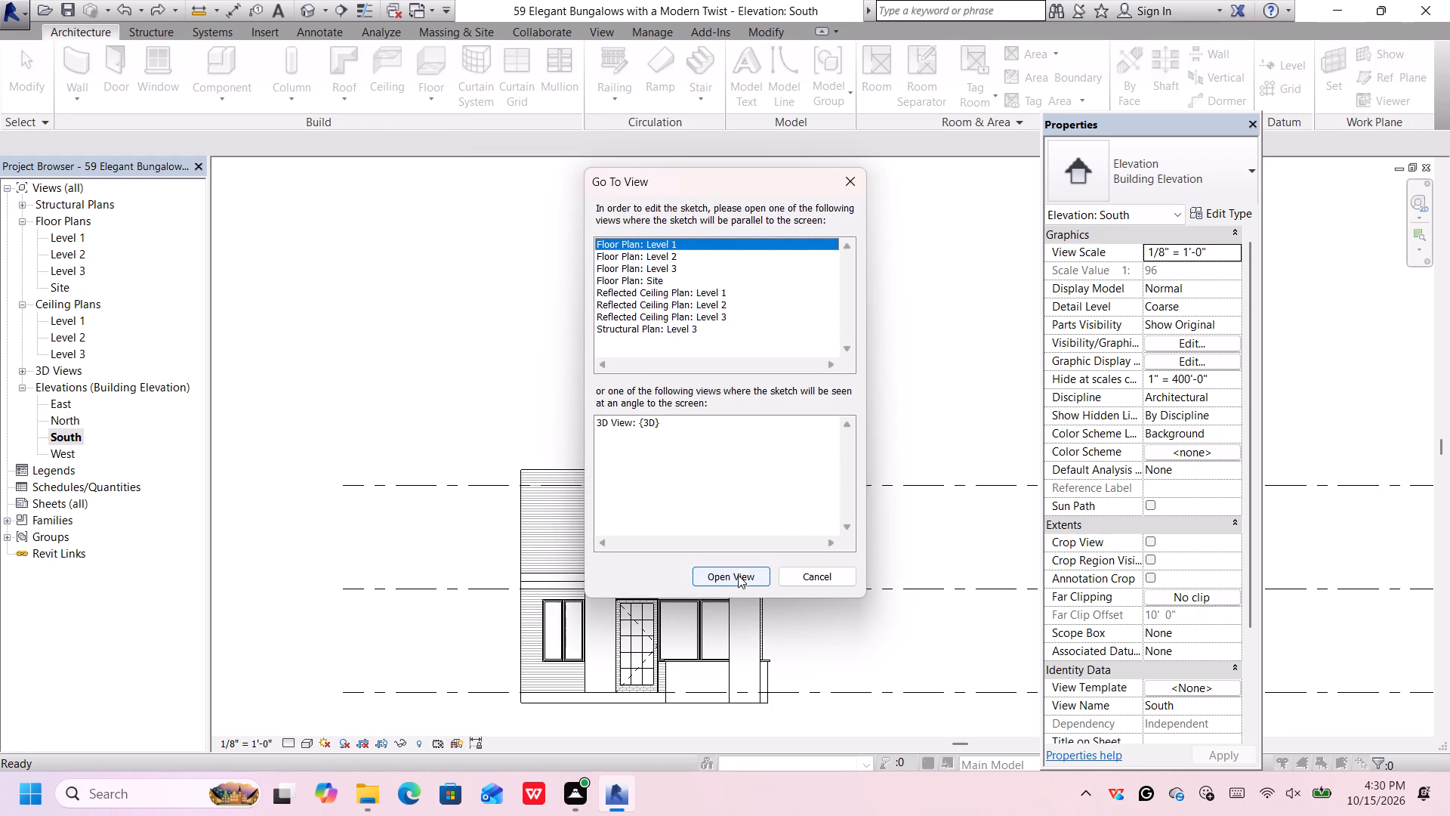
{"action": "left_click", "coordinate": [684, 269]}
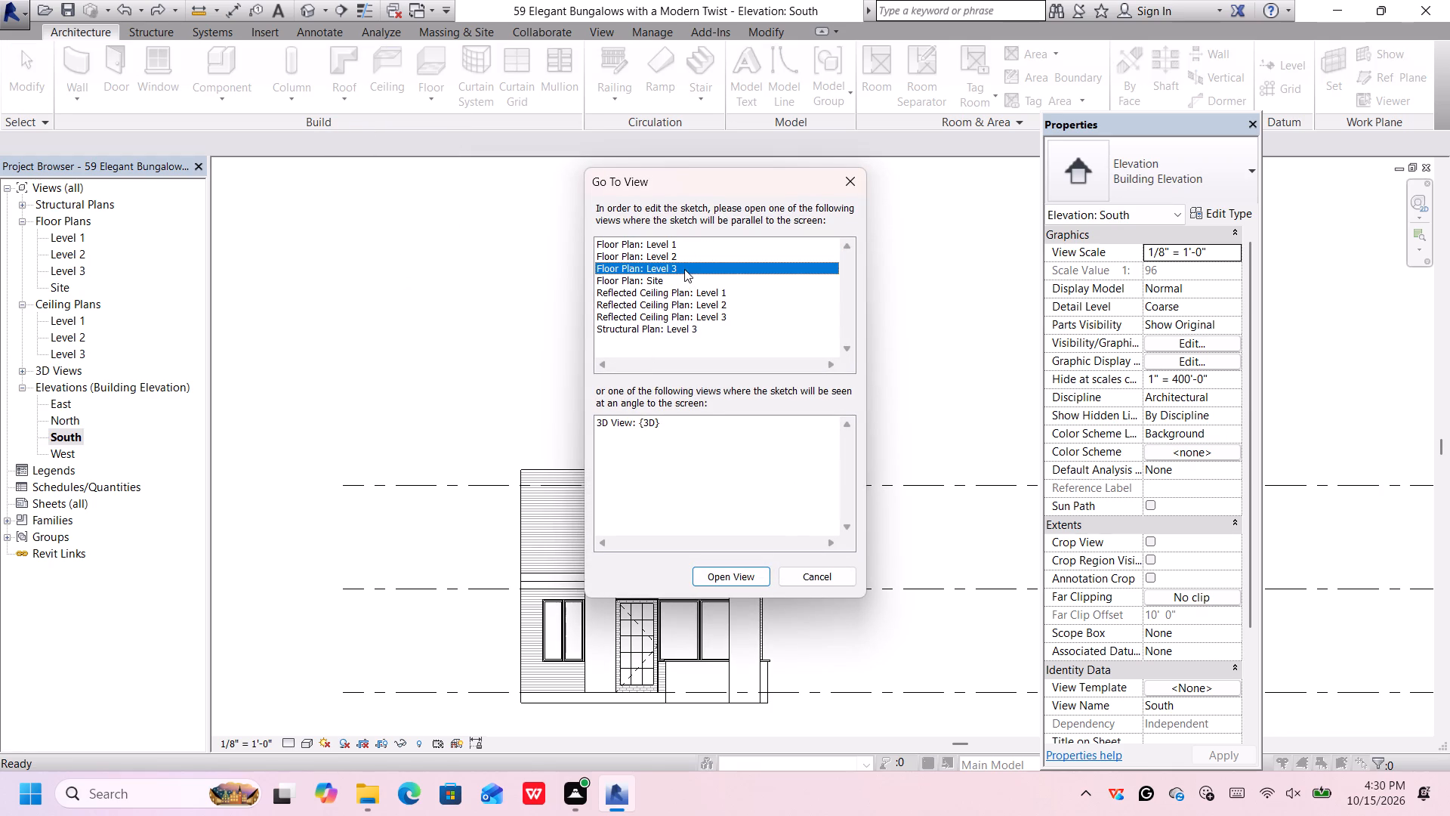
{"action": "left_click", "coordinate": [726, 572]}
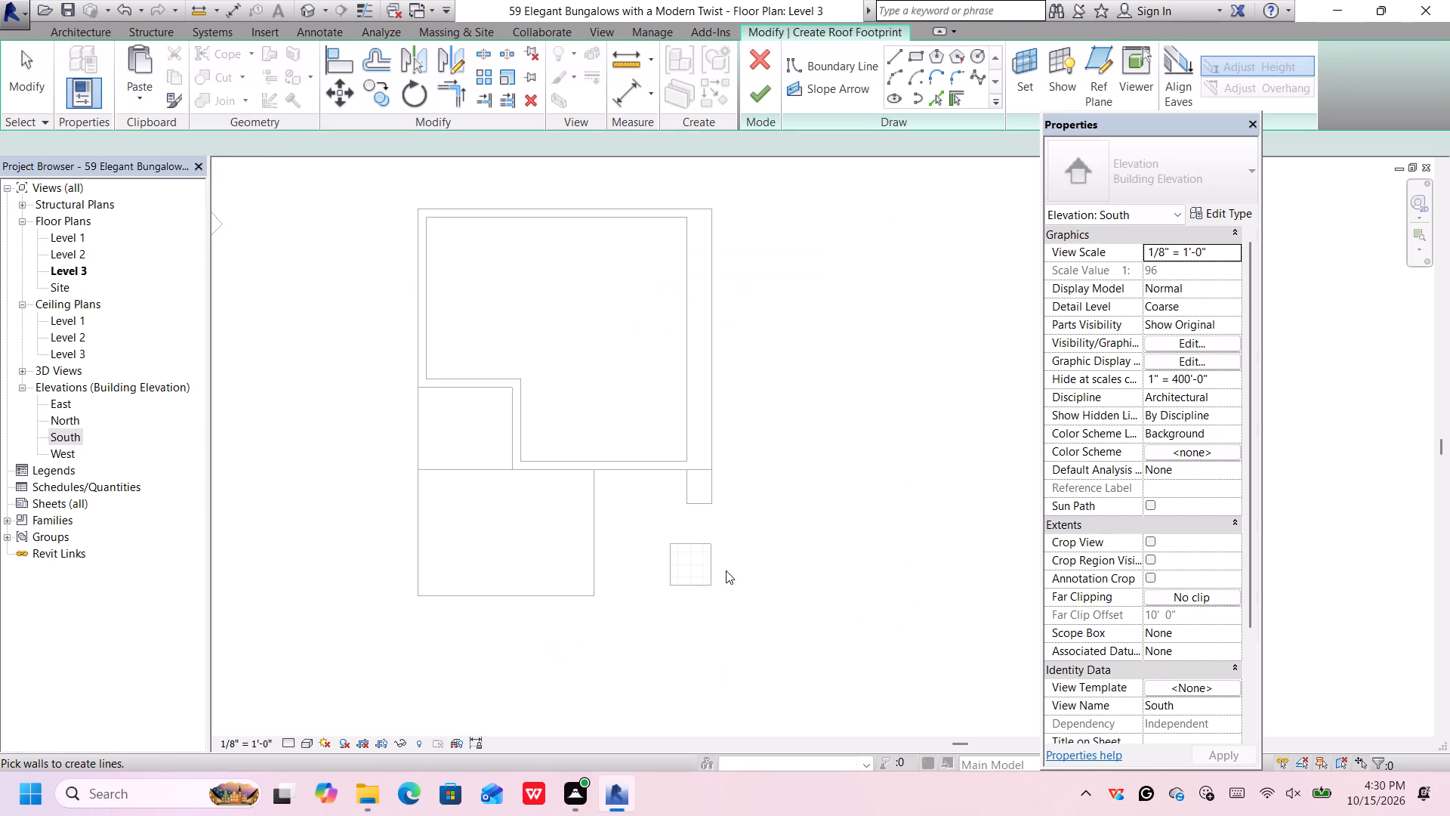
{"action": "middle_click_drag", "start_coordinate": [766, 322], "coordinate": [801, 377]}
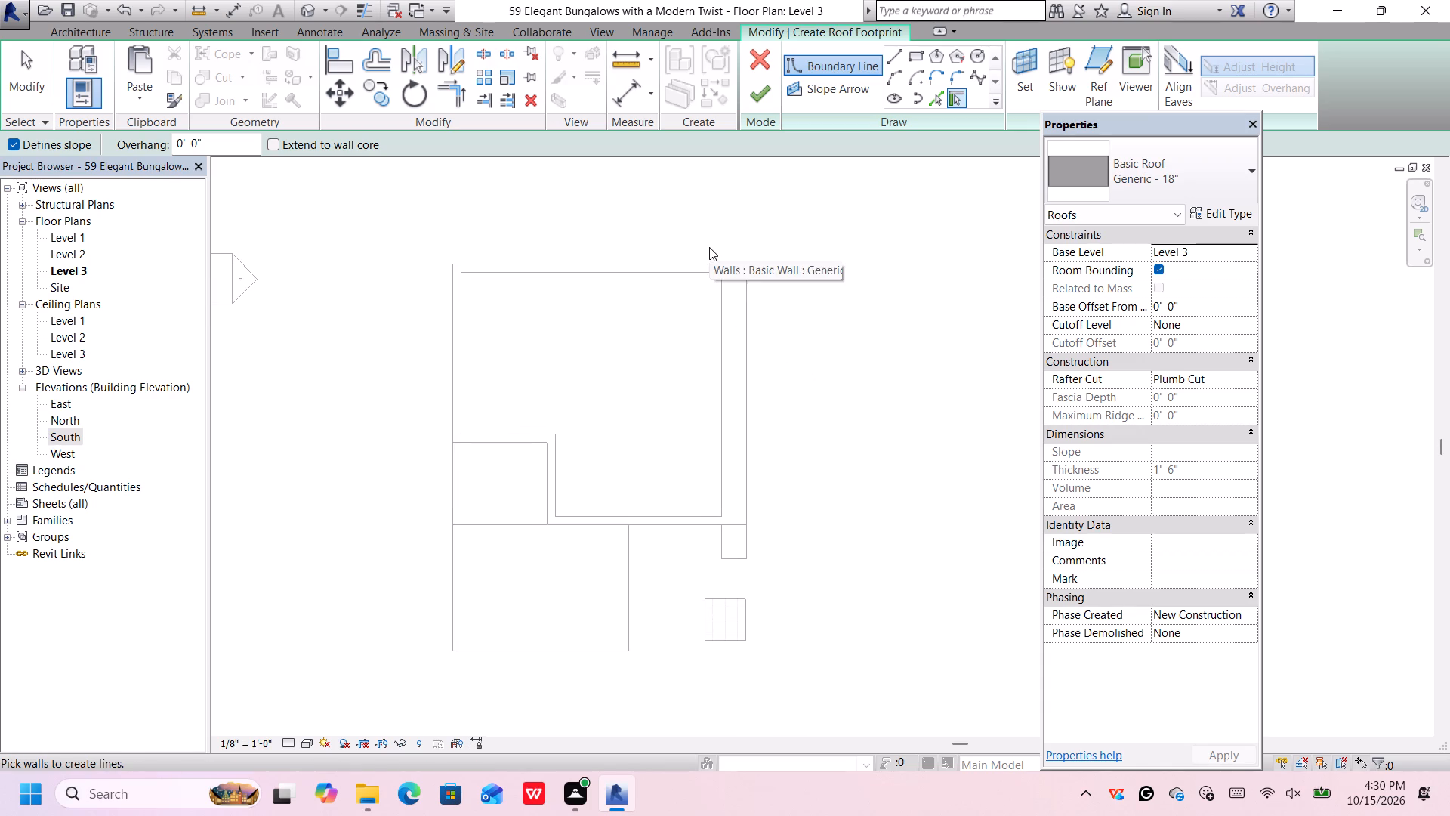
{"action": "left_click", "coordinate": [919, 60]}
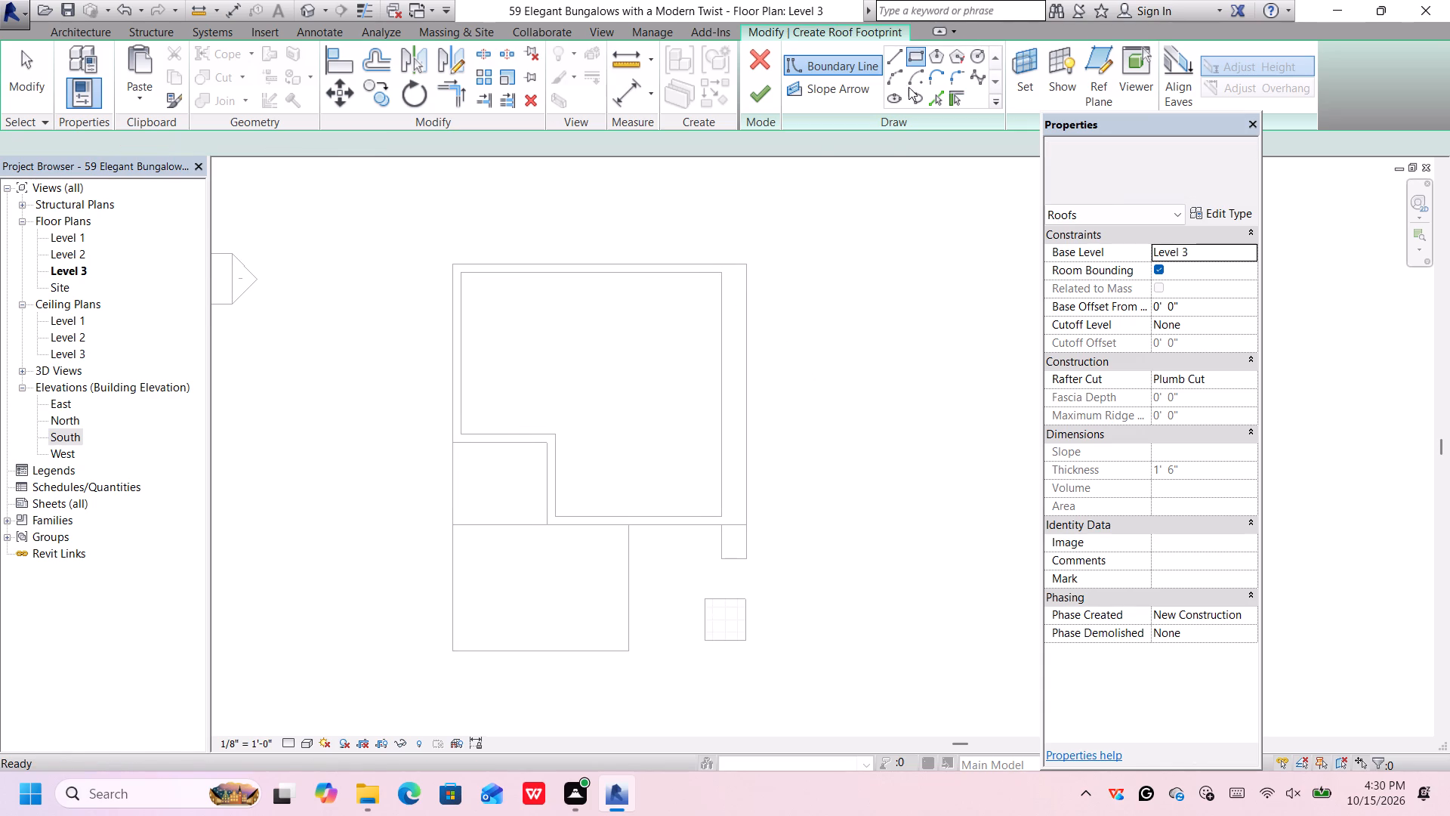
{"action": "left_click", "coordinate": [748, 524]}
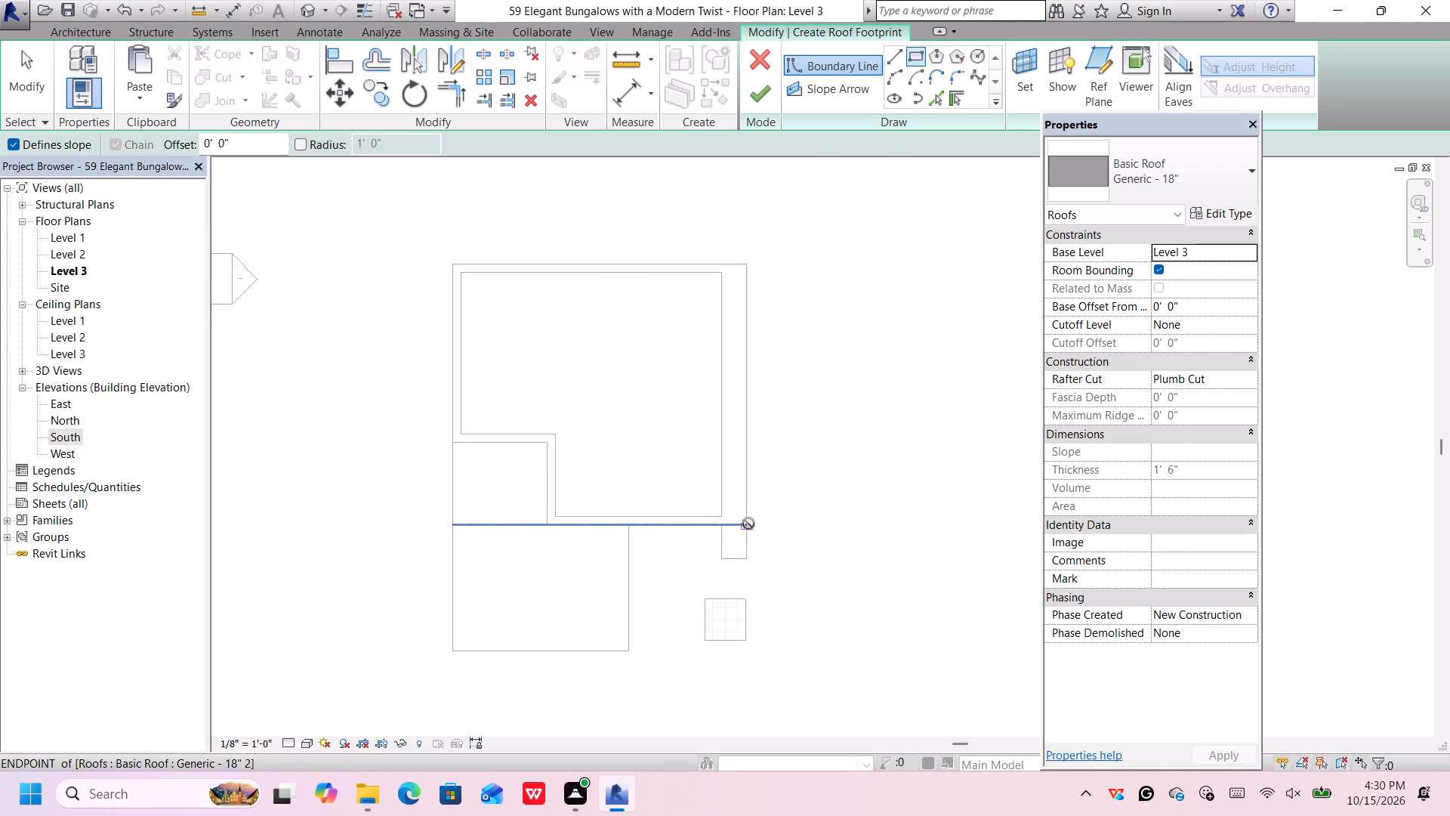
{"action": "left_click", "coordinate": [548, 447]}
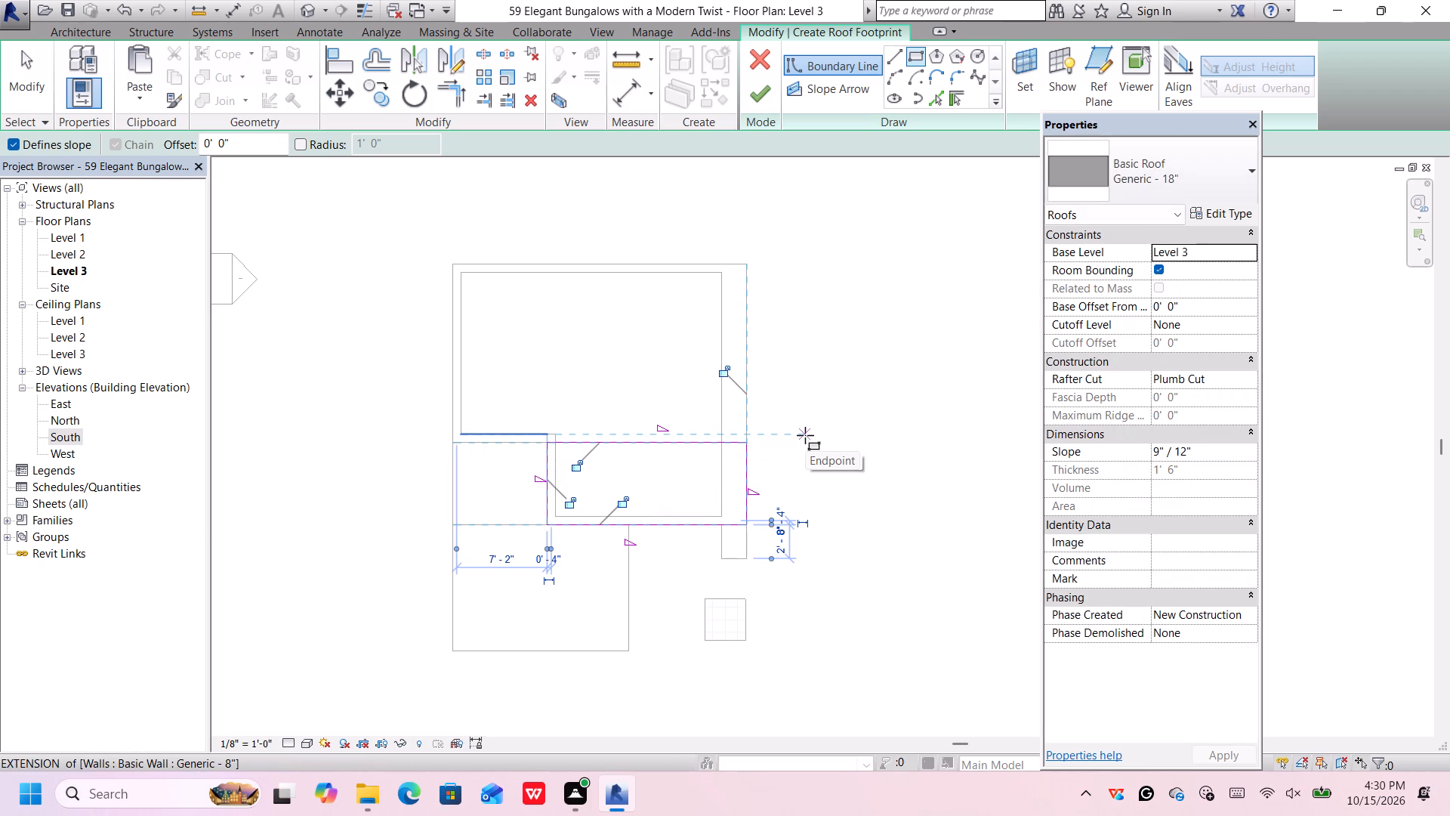
{"action": "key", "text": "space"}
{"action": "key", "text": "Escape"}
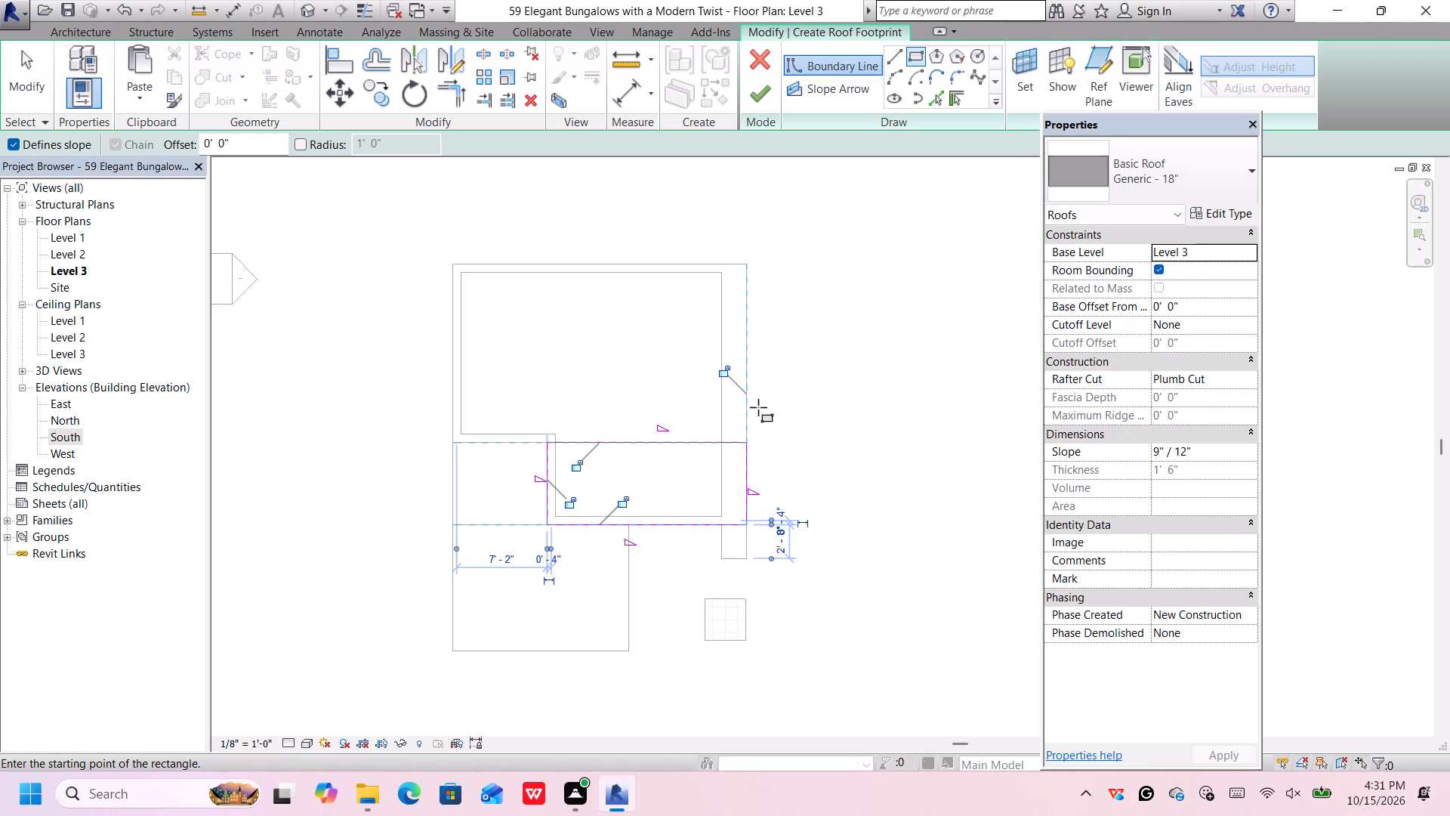
{"action": "key", "text": "Escape"}
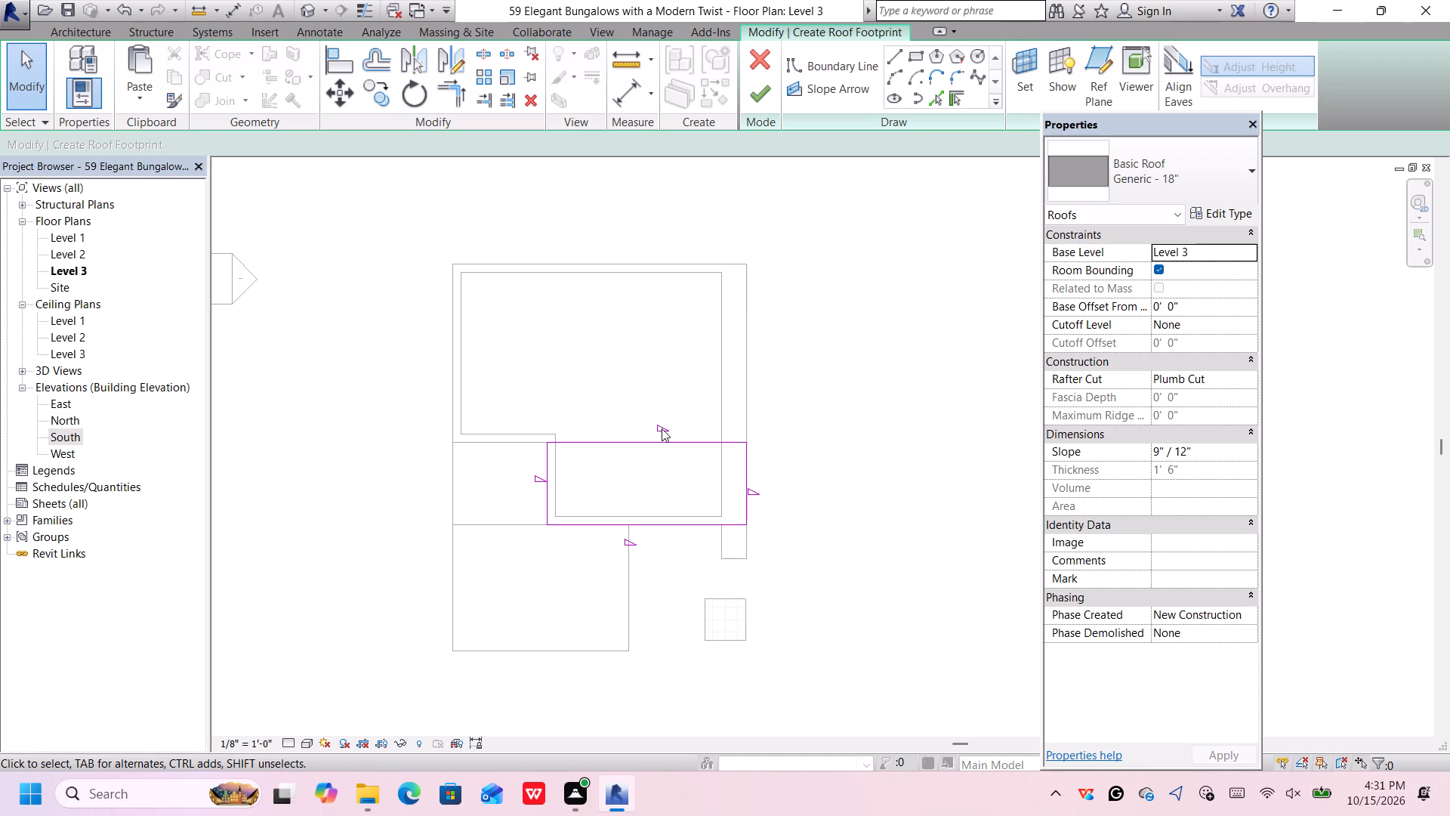
Turn off slope definition for the back (north) edge of the rectangular roof footprint.
{"action": "left_click", "coordinate": [662, 428]}
{"action": "left_click", "coordinate": [671, 442]}
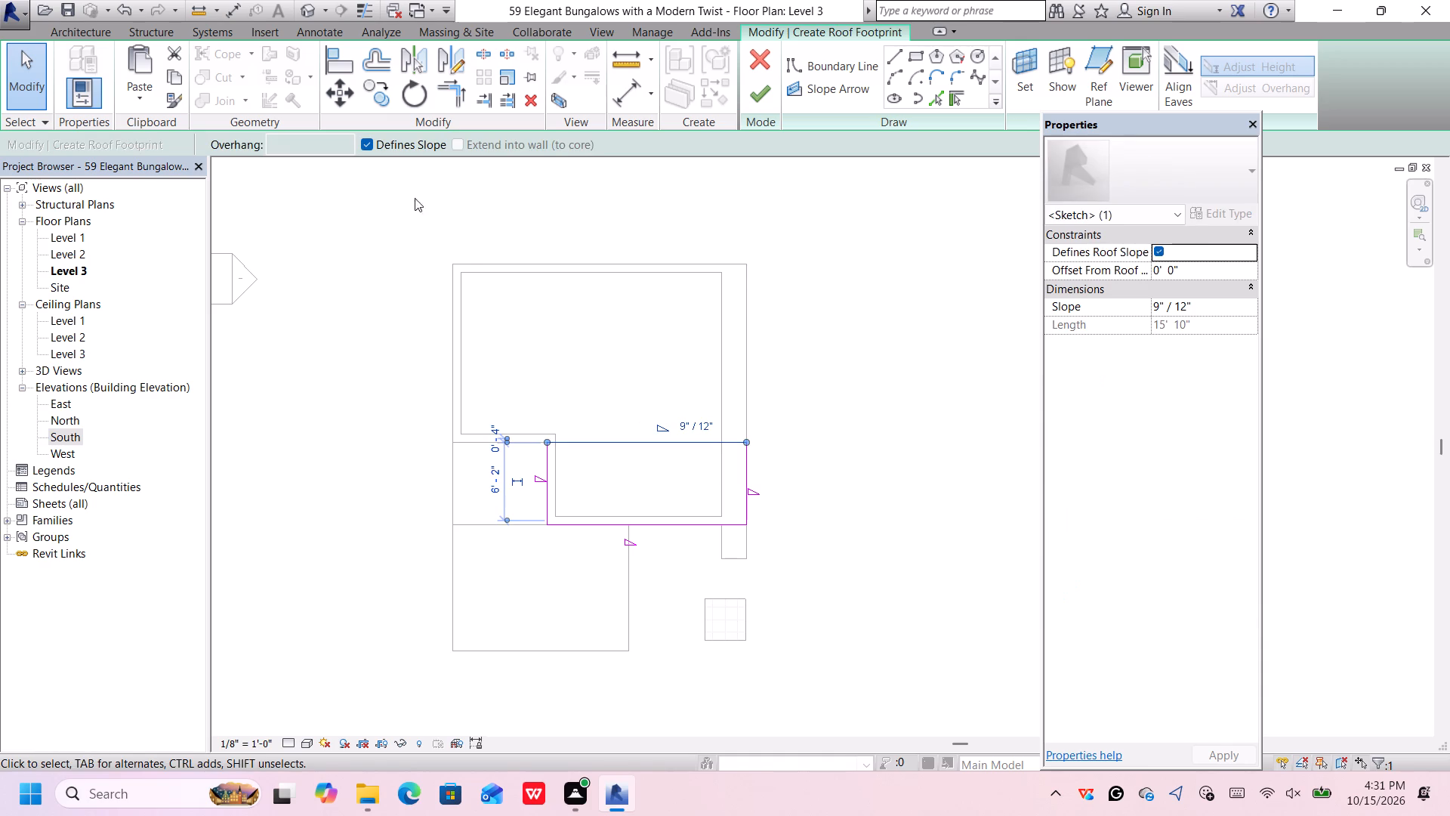
{"action": "left_click", "coordinate": [369, 149]}
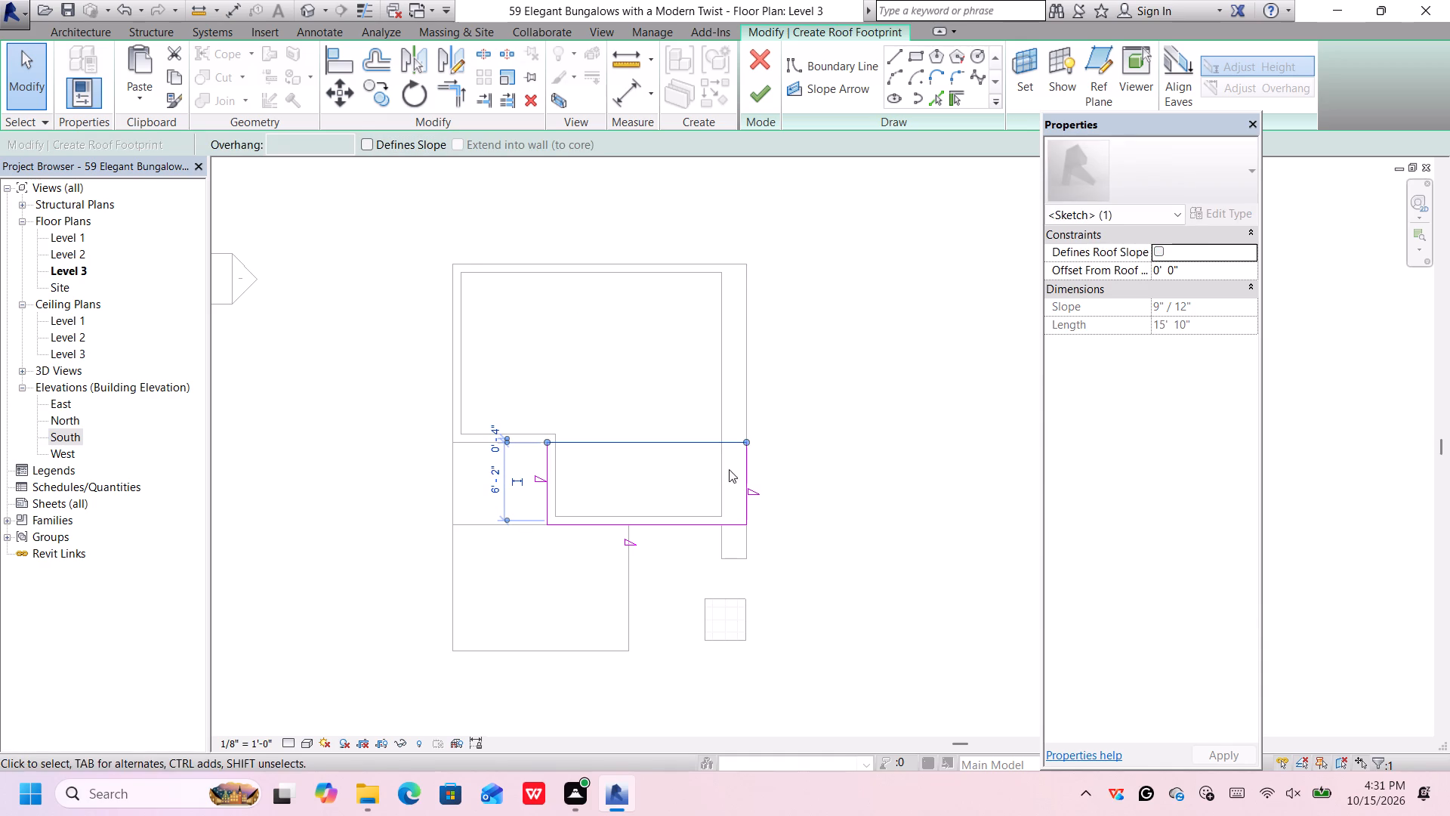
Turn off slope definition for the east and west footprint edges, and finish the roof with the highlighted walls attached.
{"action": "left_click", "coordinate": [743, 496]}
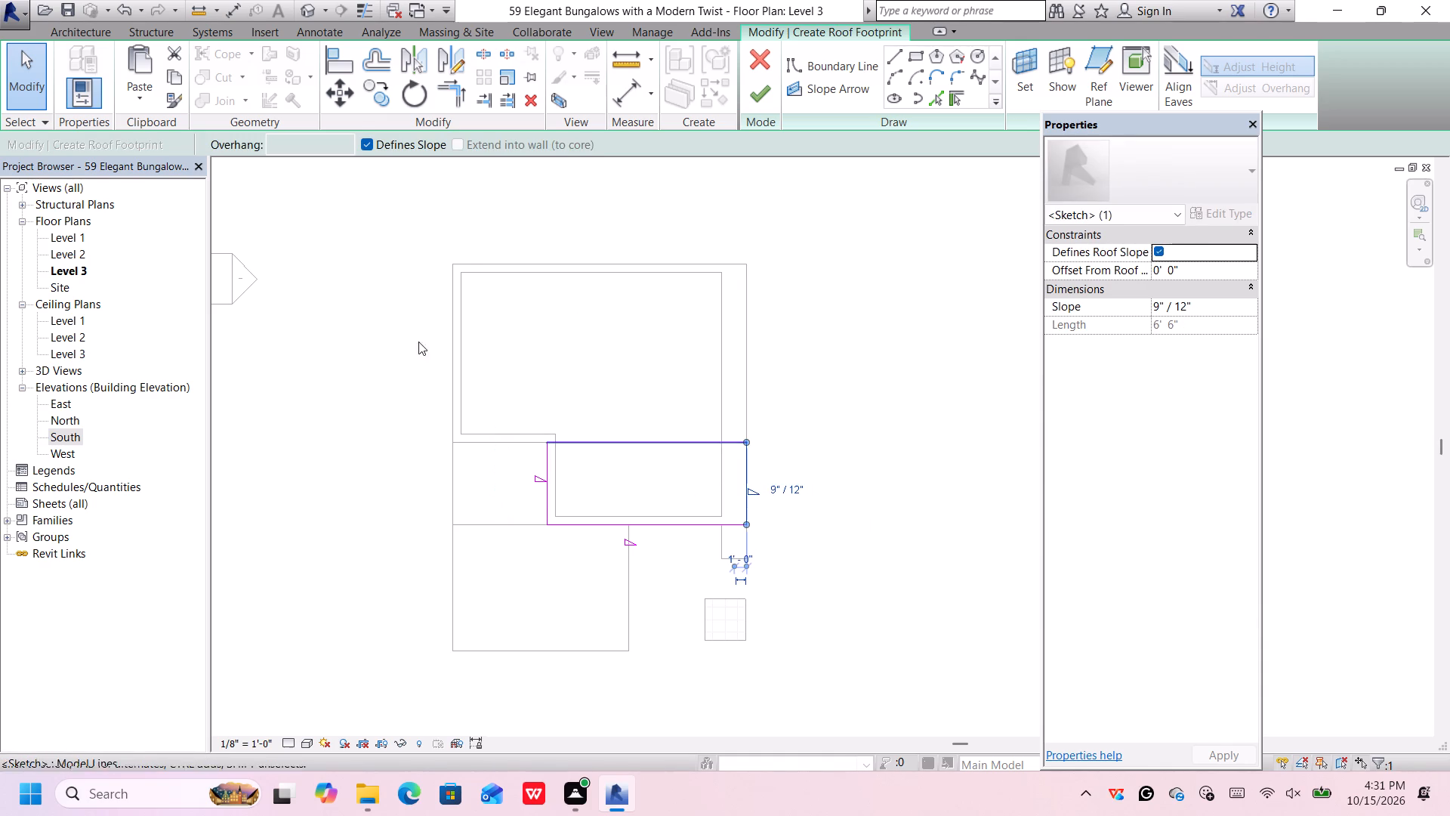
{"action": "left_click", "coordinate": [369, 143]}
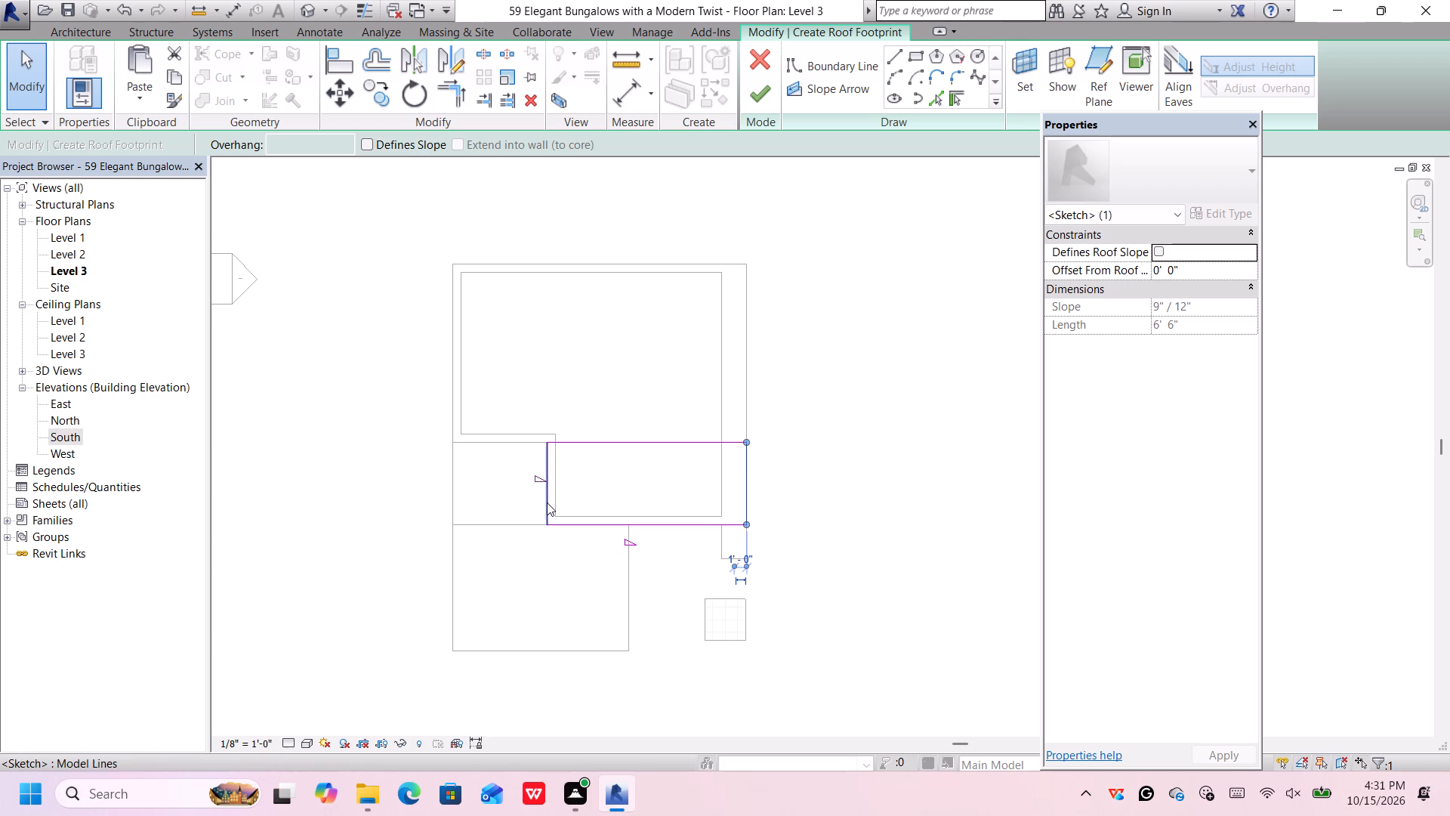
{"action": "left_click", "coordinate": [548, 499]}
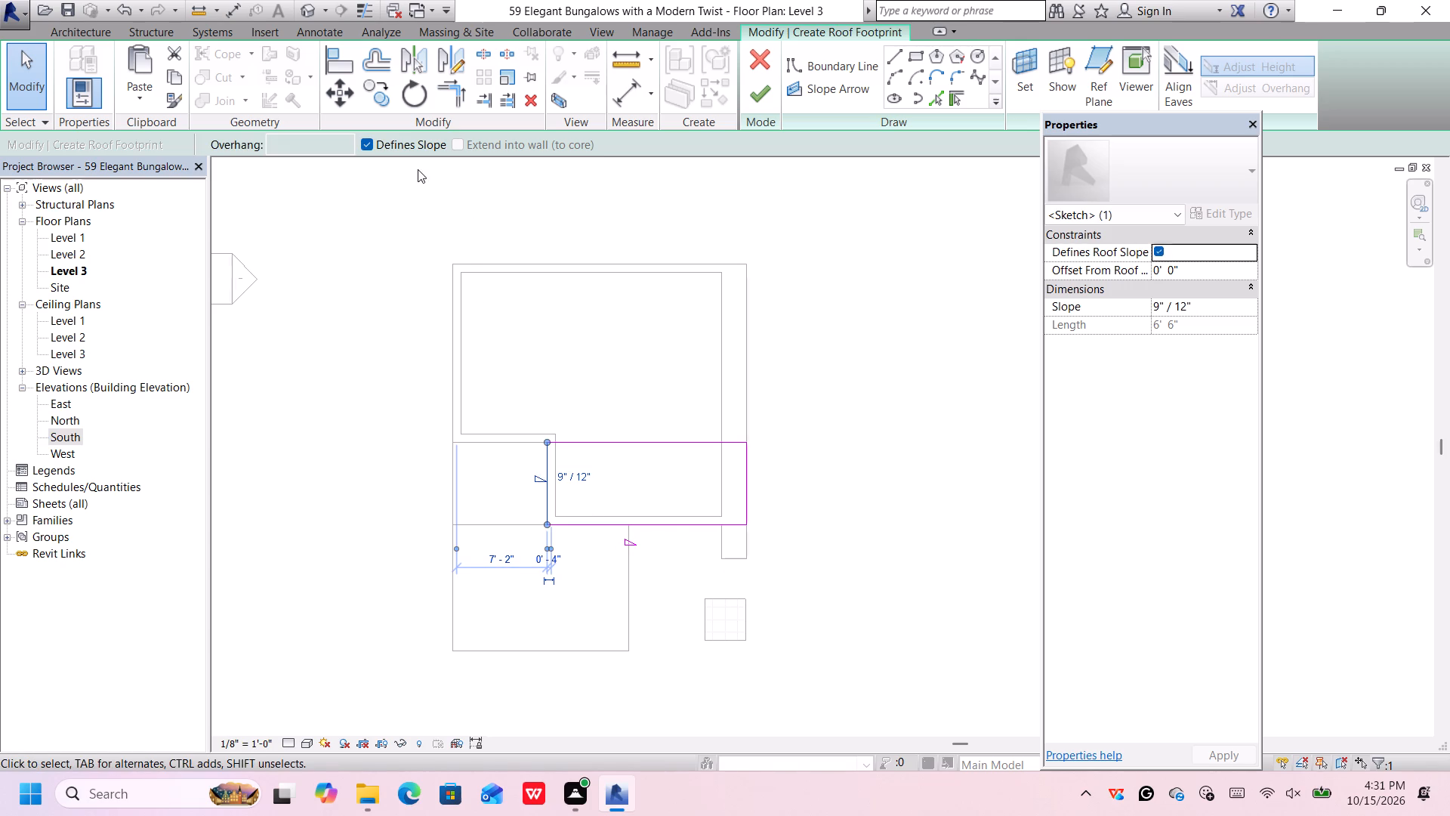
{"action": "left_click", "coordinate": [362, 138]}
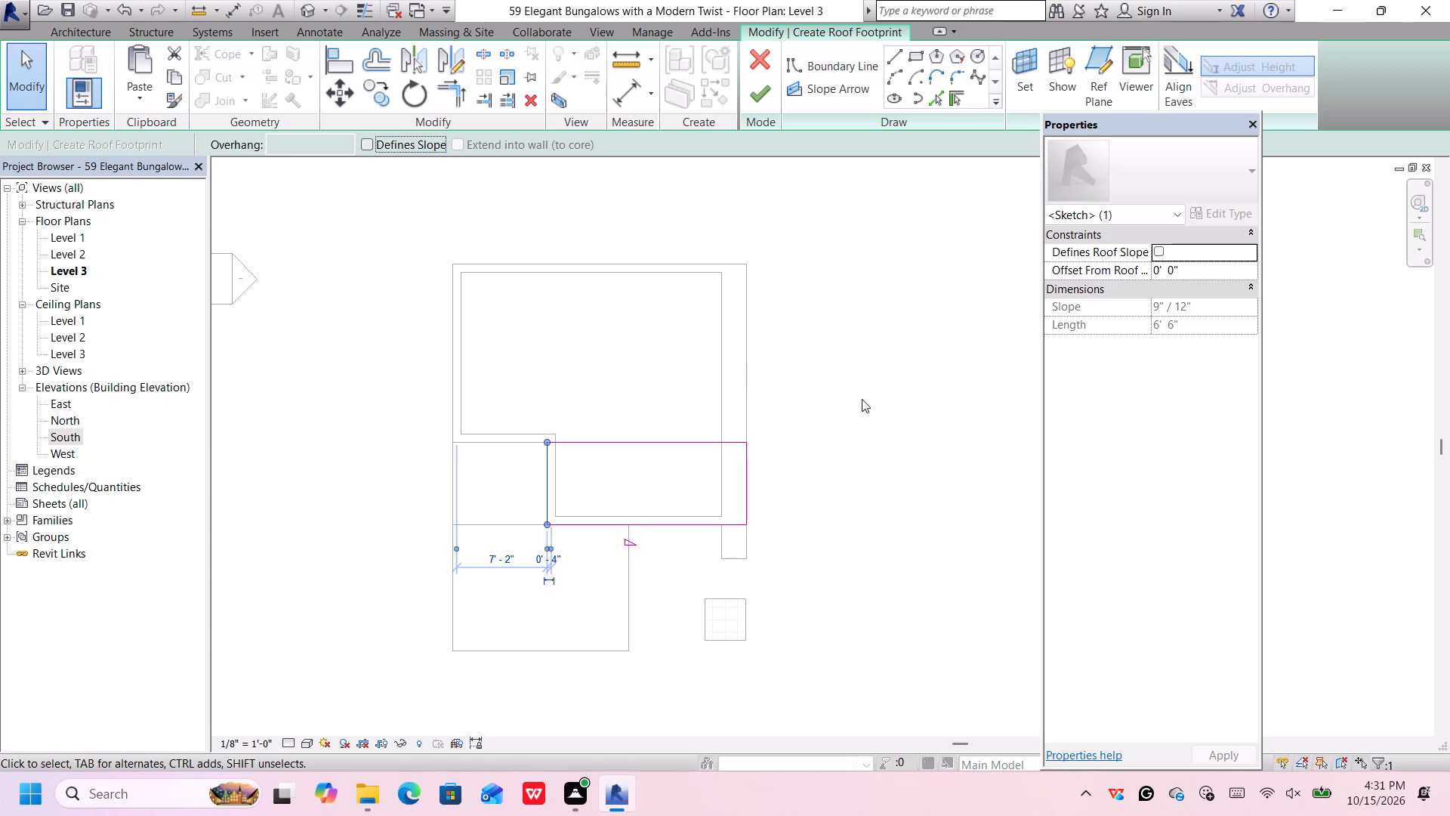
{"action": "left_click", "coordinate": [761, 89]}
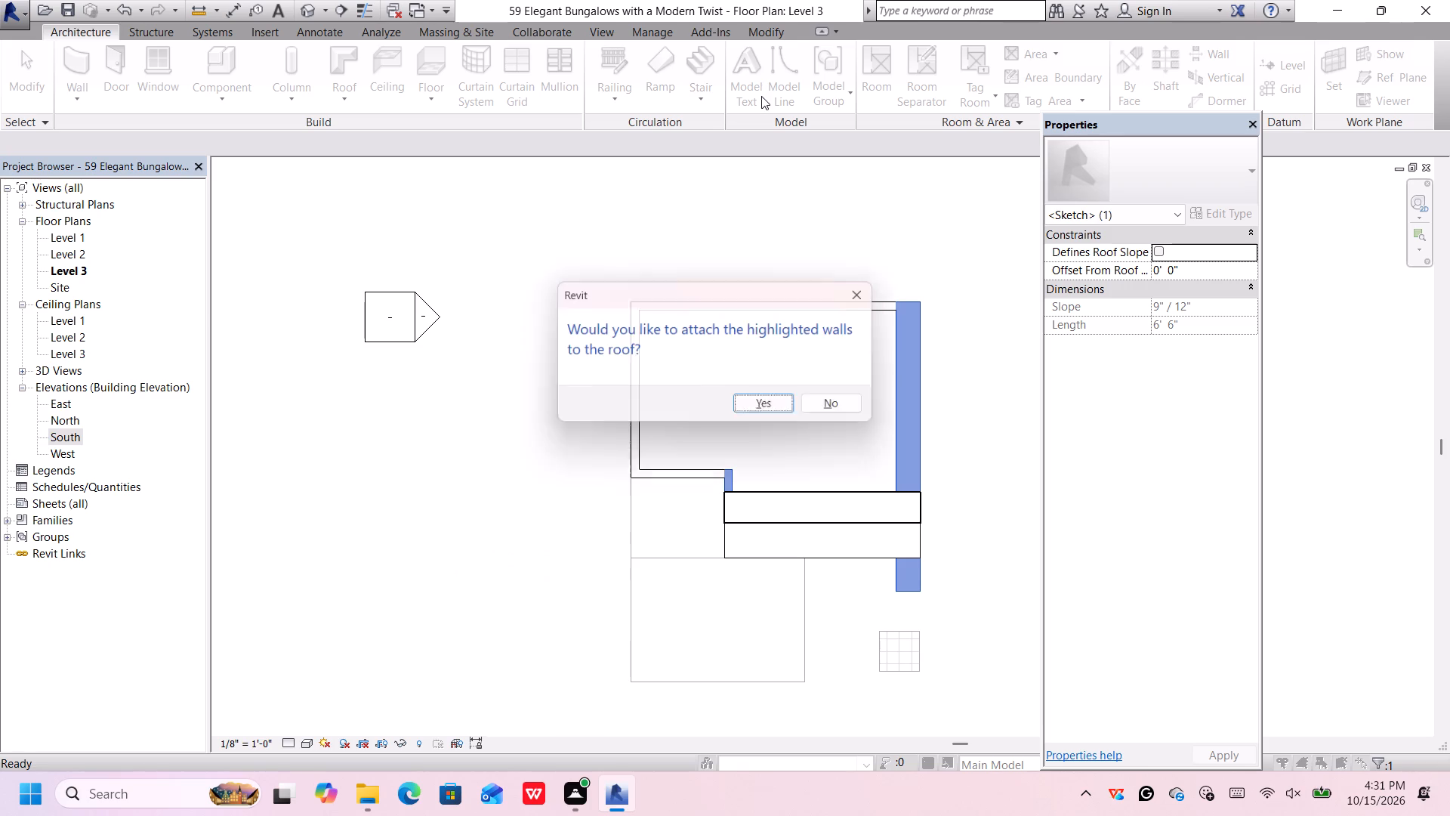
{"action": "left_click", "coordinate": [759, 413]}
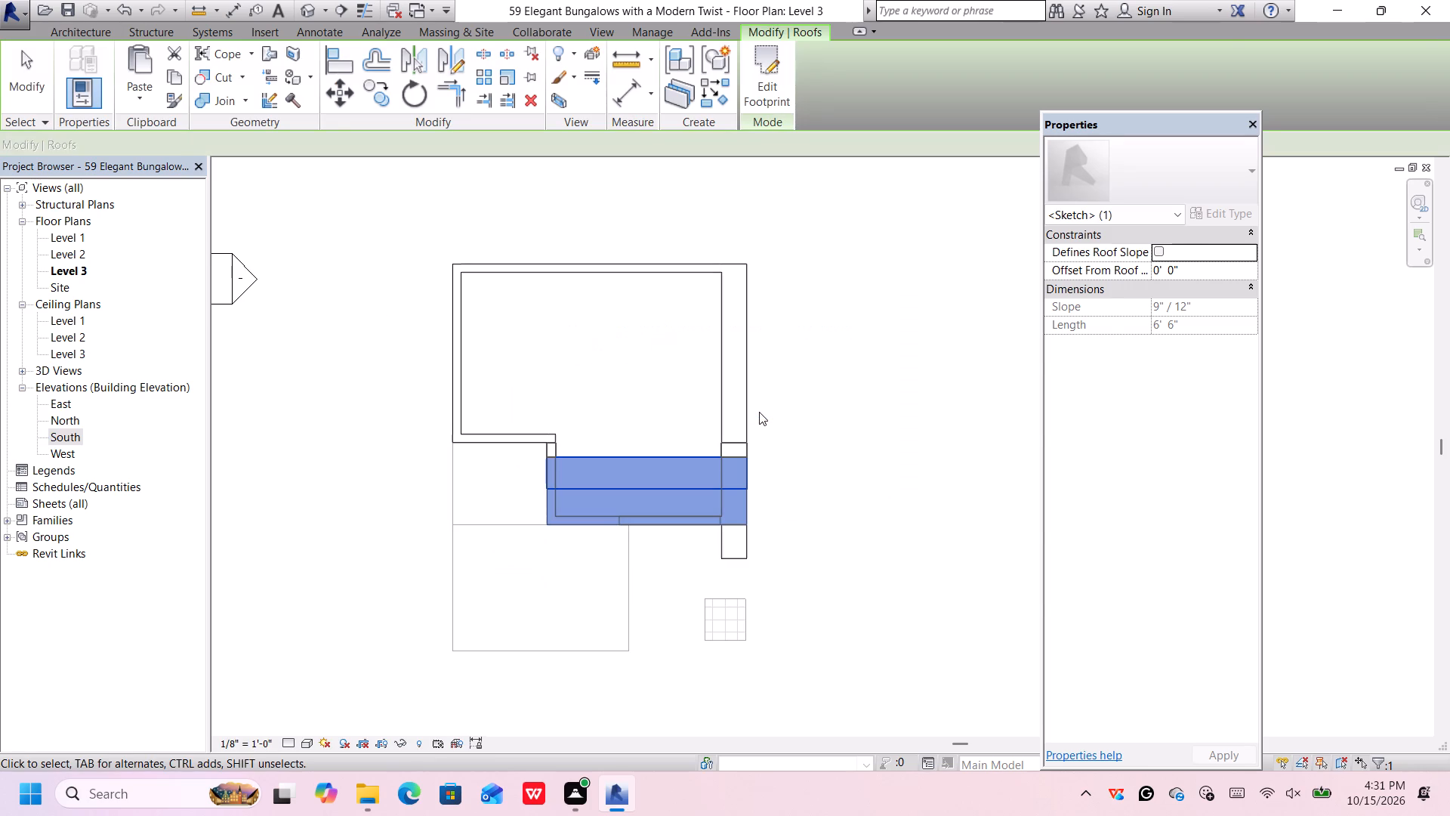
Examine the front-sloping roof over the projecting room in plan and from several sides in the 3D view.
{"action": "scroll", "coordinate": [702, 512], "scroll_direction": "up", "scroll_amount": 1}
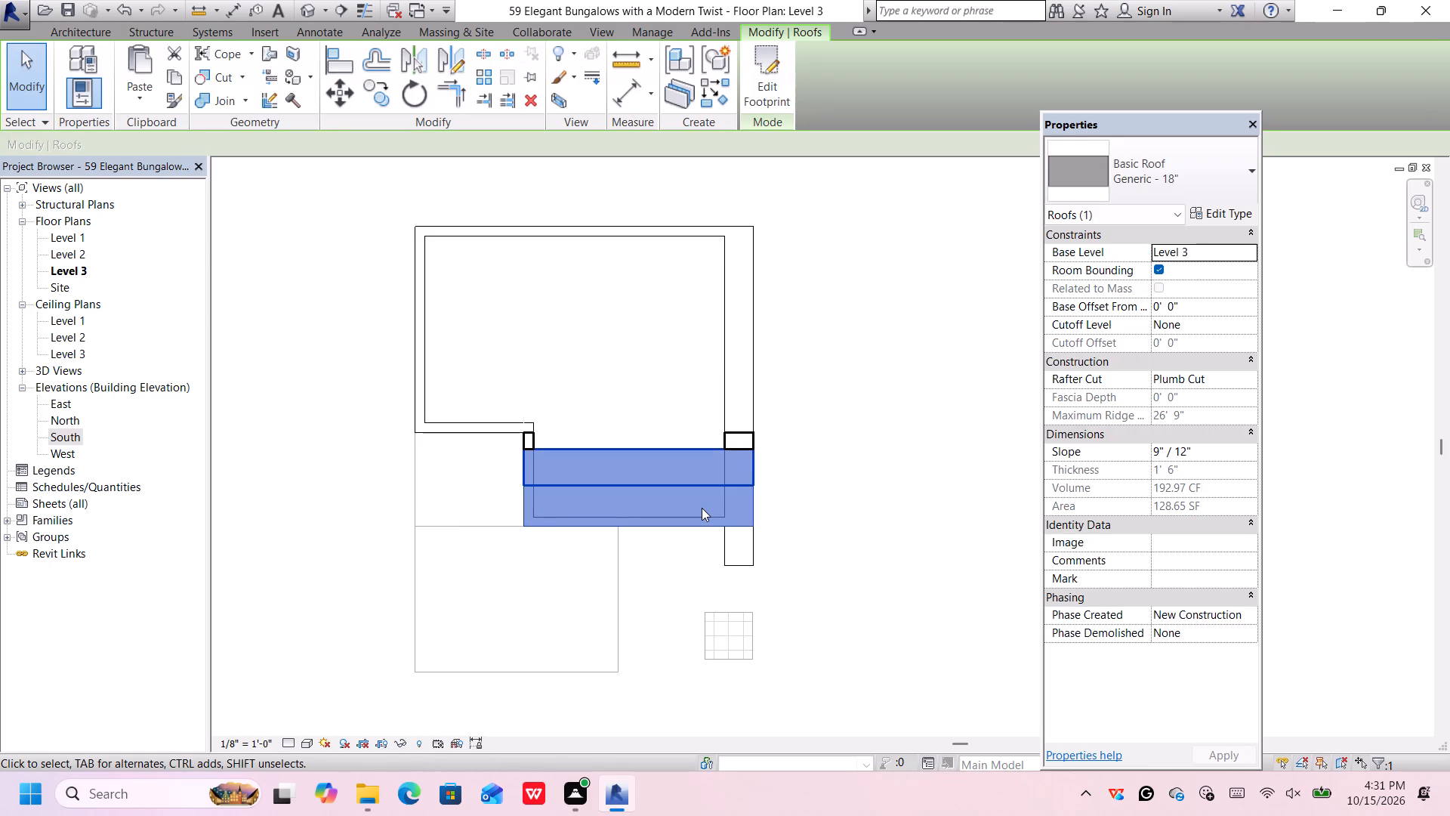
{"action": "scroll", "coordinate": [702, 508], "scroll_direction": "up", "scroll_amount": 1}
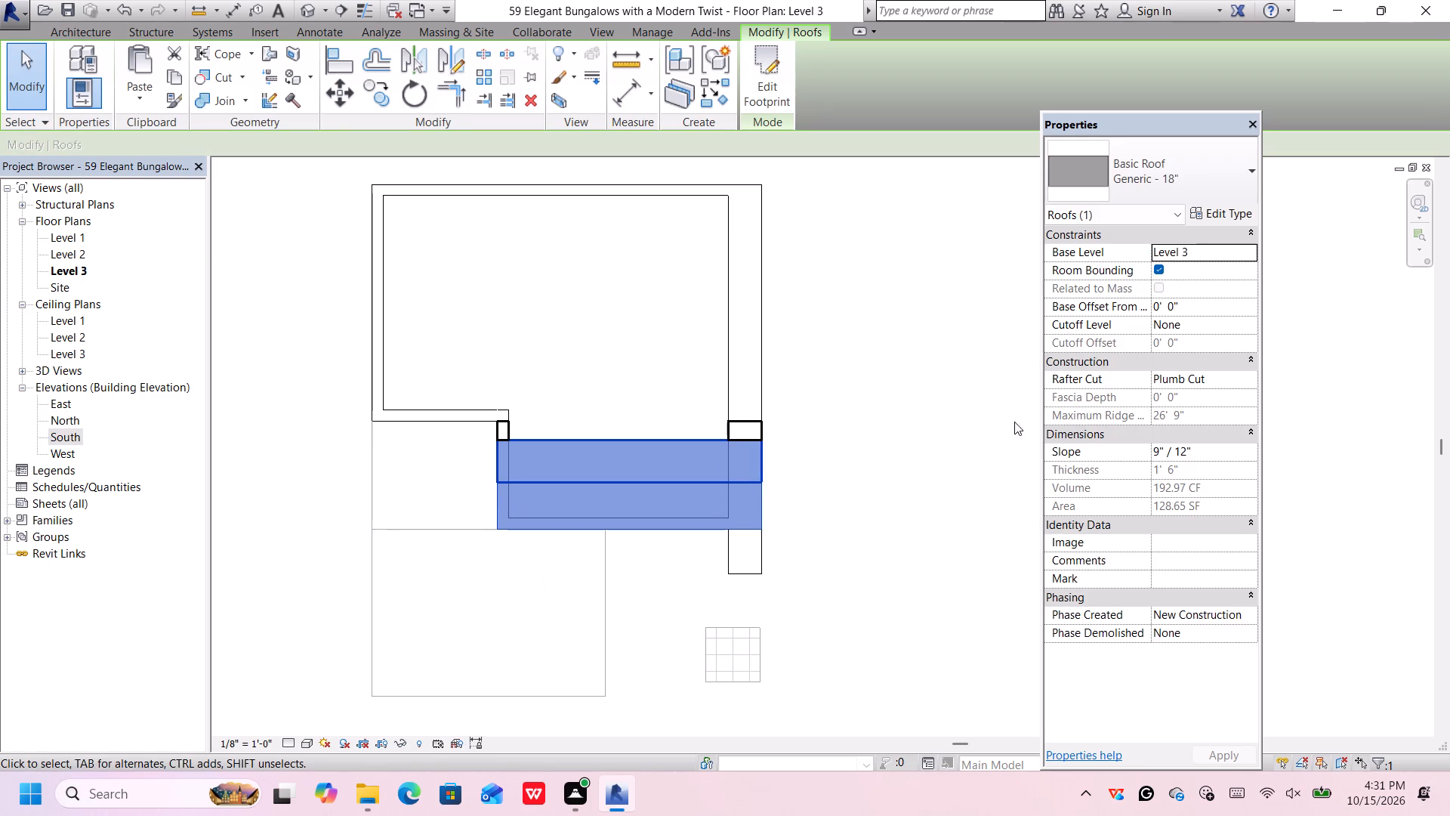
{"action": "scroll", "coordinate": [766, 494], "scroll_direction": "down", "scroll_amount": 3}
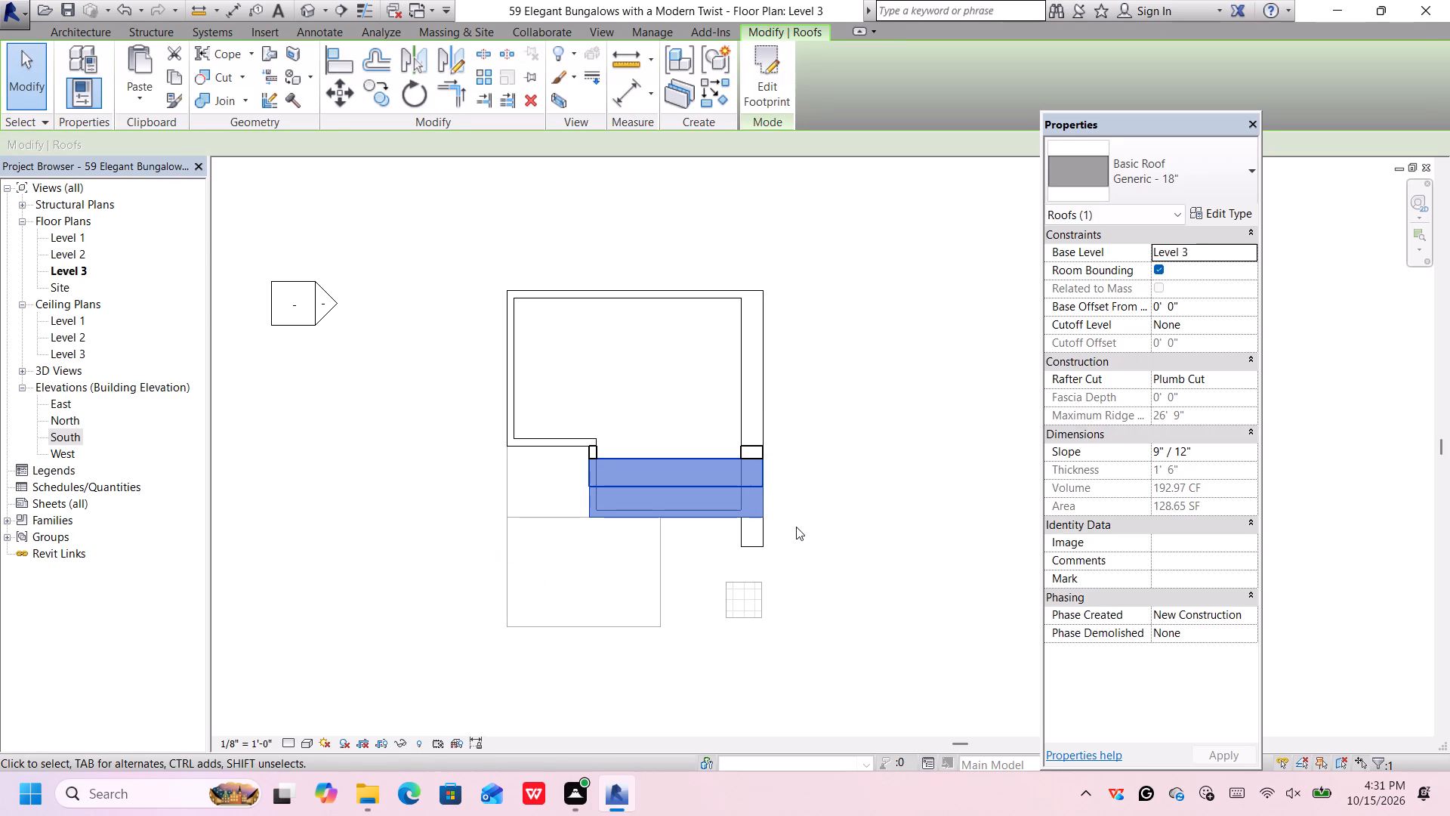
{"action": "middle_click_drag", "start_coordinate": [796, 527], "coordinate": [788, 506]}
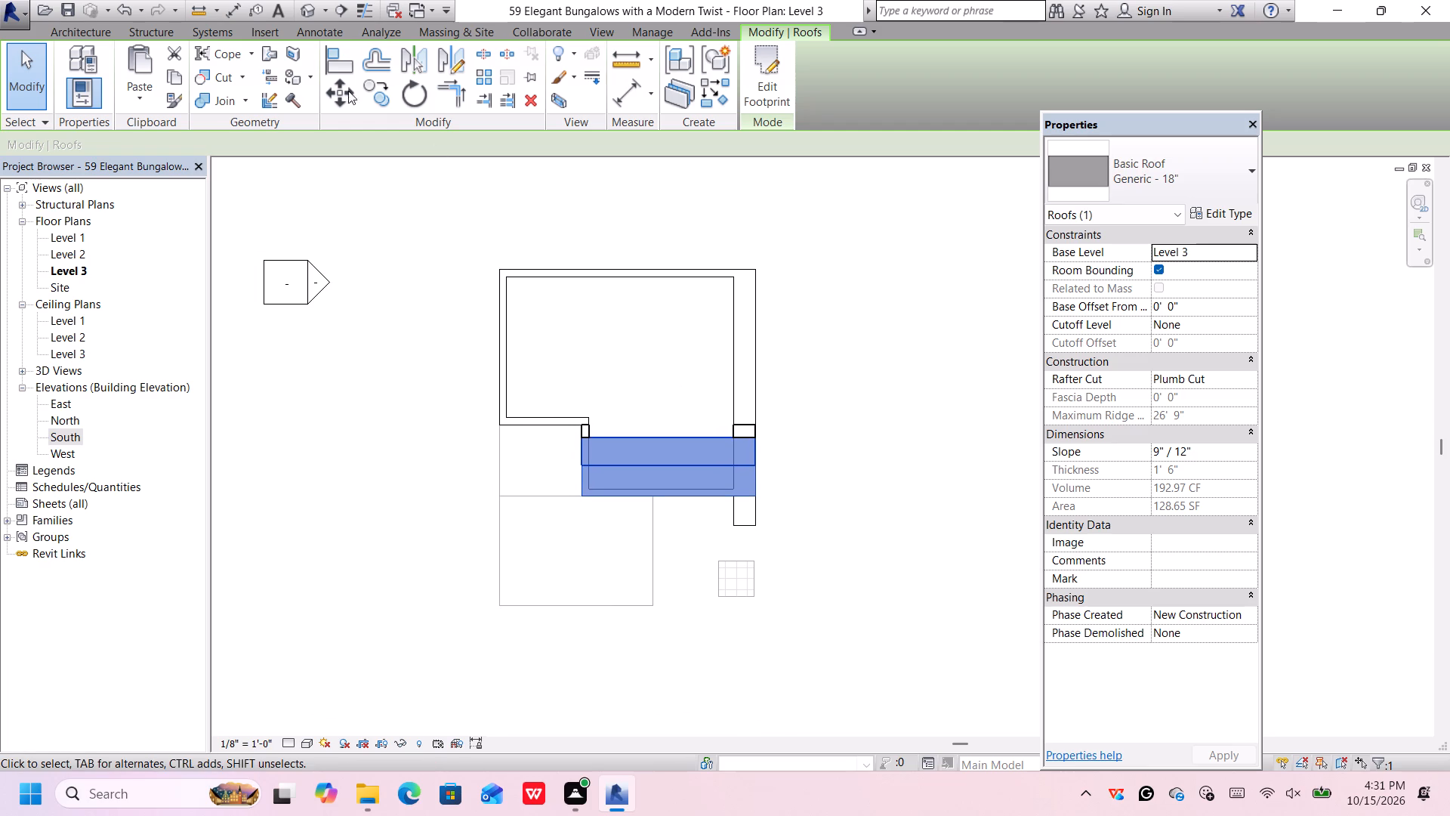
{"action": "left_click", "coordinate": [307, 8]}
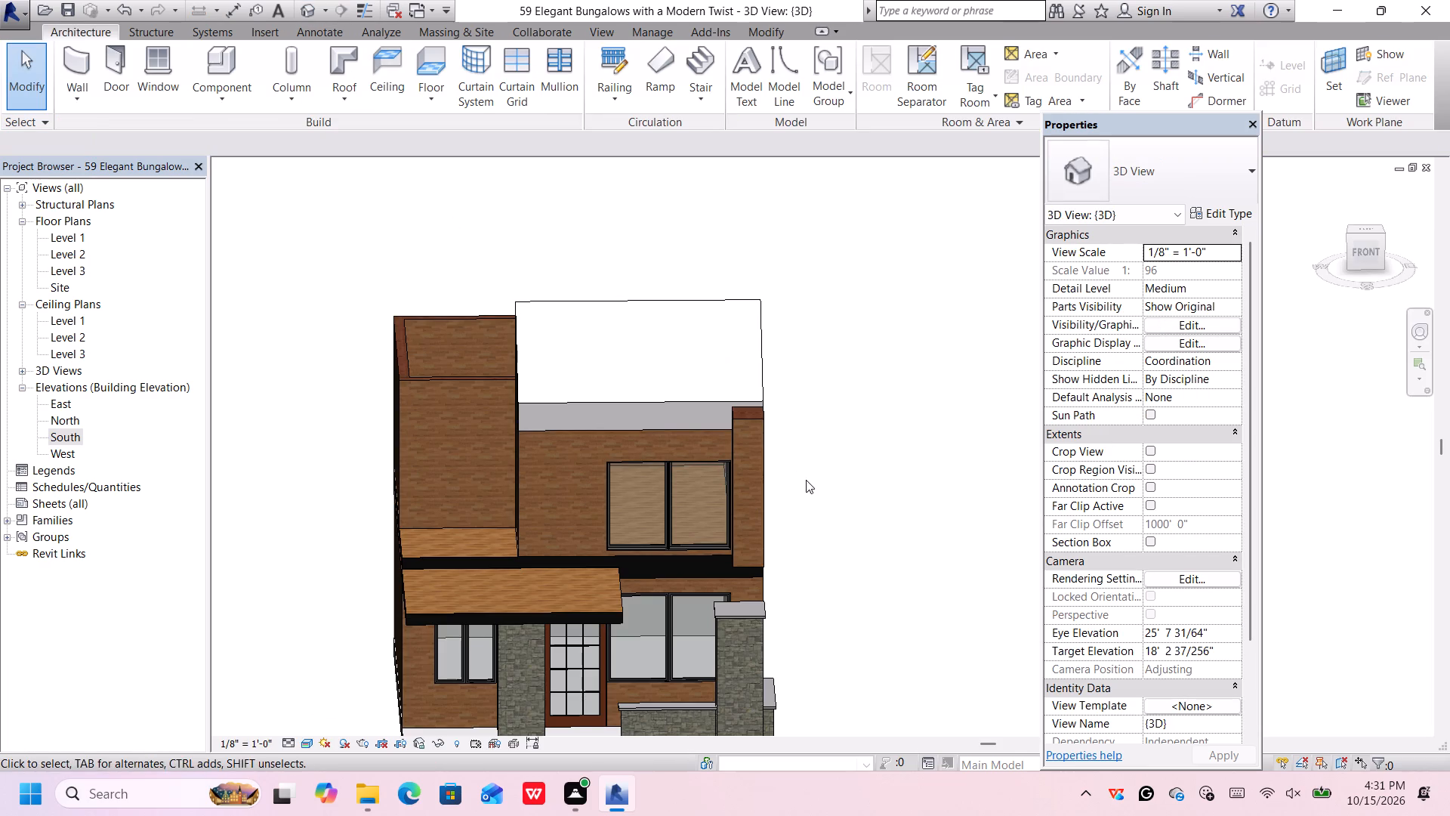
{"action": "middle_click_drag", "start_coordinate": [807, 484], "coordinate": [893, 345], "text": "shift"}
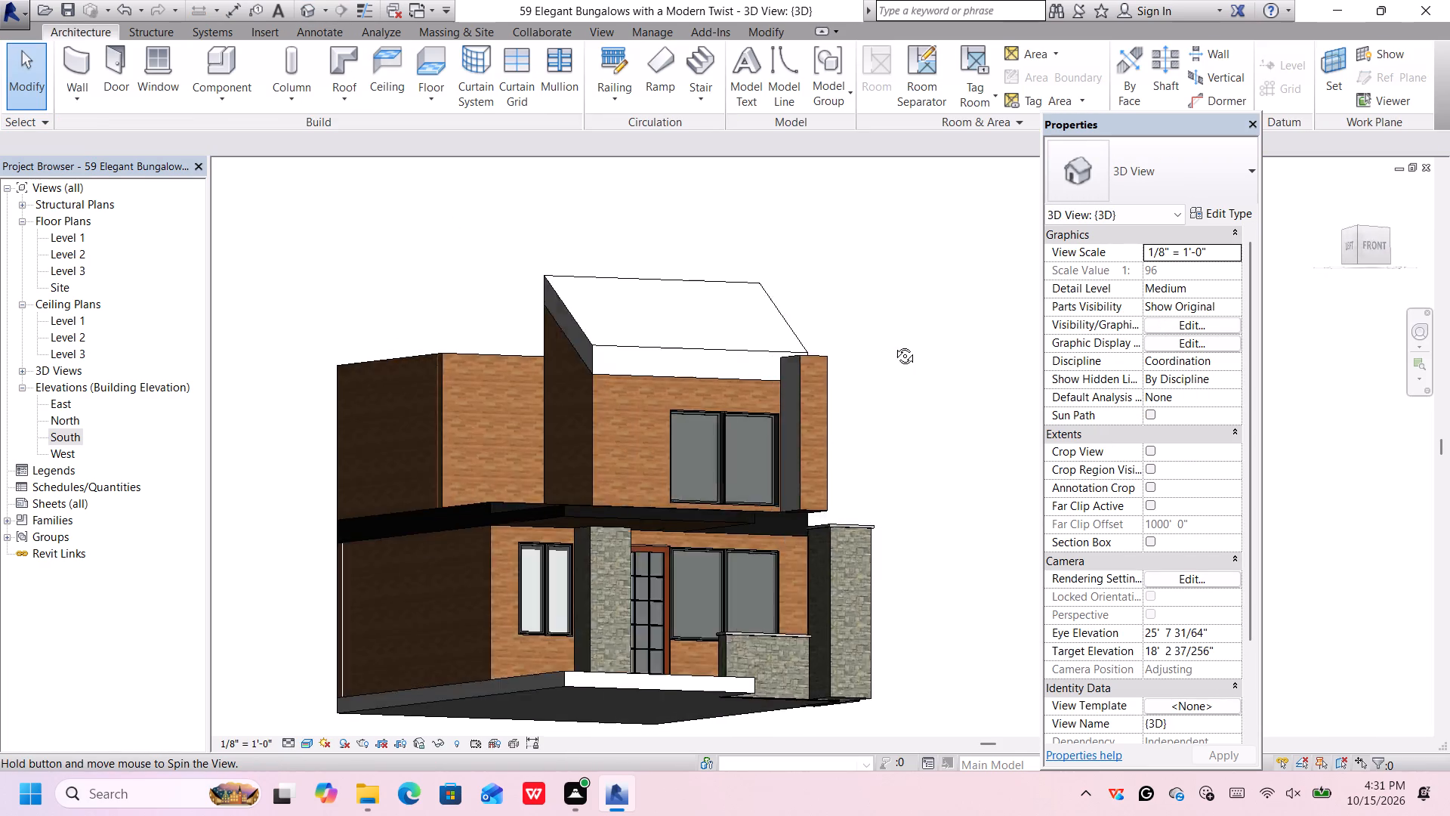
{"action": "middle_click_drag", "start_coordinate": [893, 345], "coordinate": [980, 348], "text": "shift"}
{"action": "middle_click_drag", "start_coordinate": [844, 419], "coordinate": [524, 424], "text": "shift"}
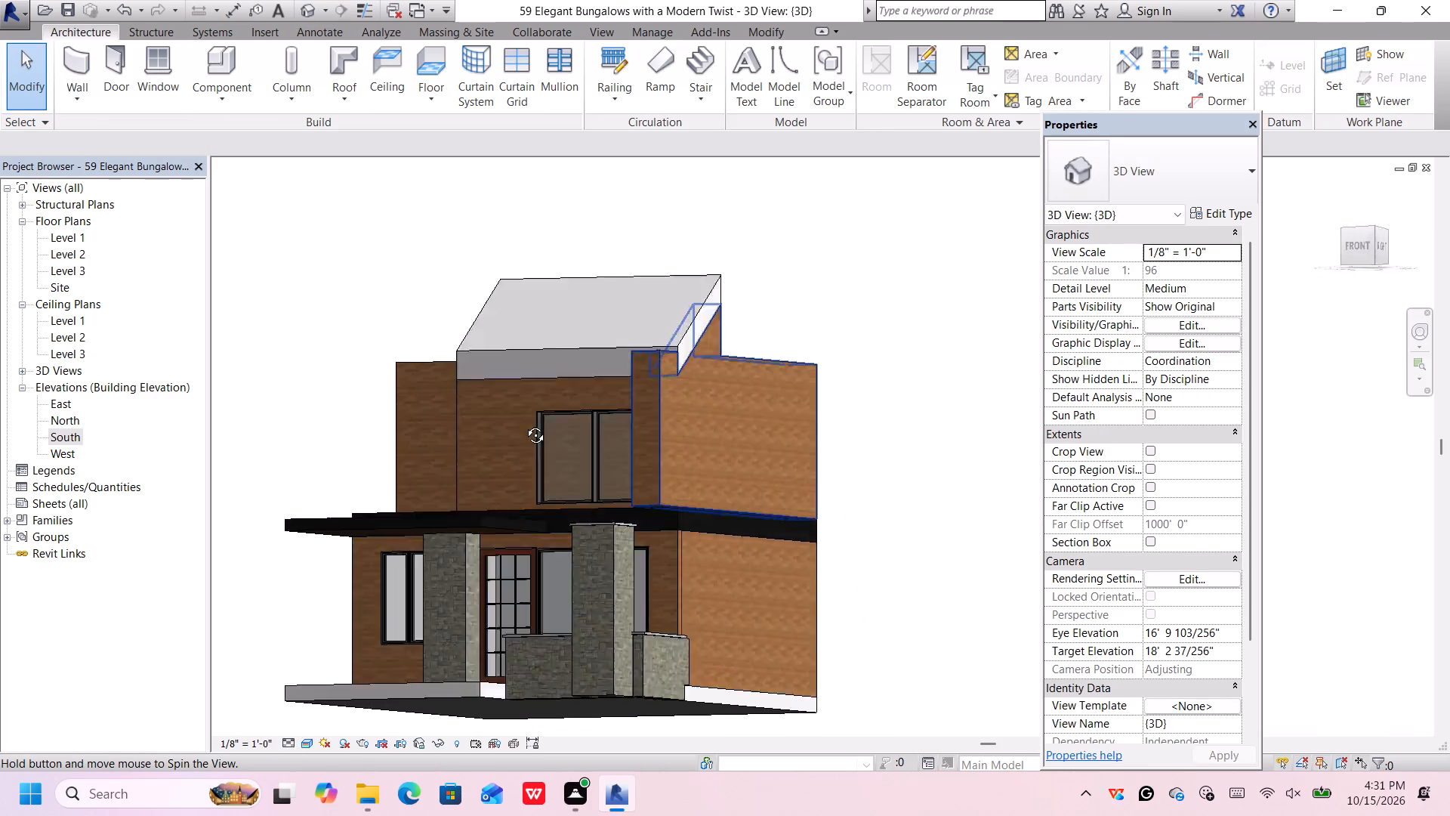
{"action": "middle_click_drag", "start_coordinate": [524, 424], "coordinate": [637, 451], "text": "shift"}
{"action": "scroll", "coordinate": [639, 397], "scroll_direction": "up", "scroll_amount": 1}
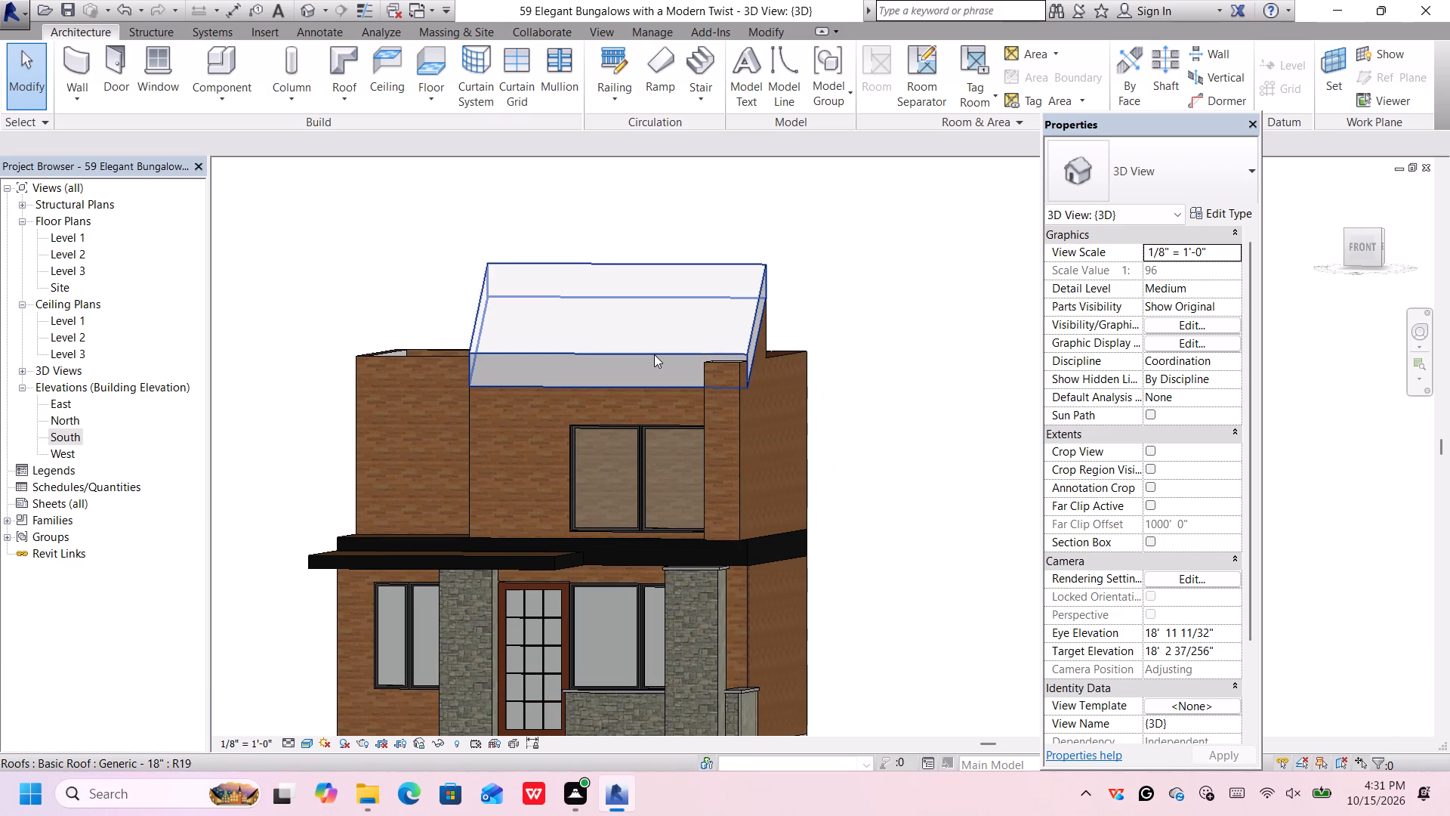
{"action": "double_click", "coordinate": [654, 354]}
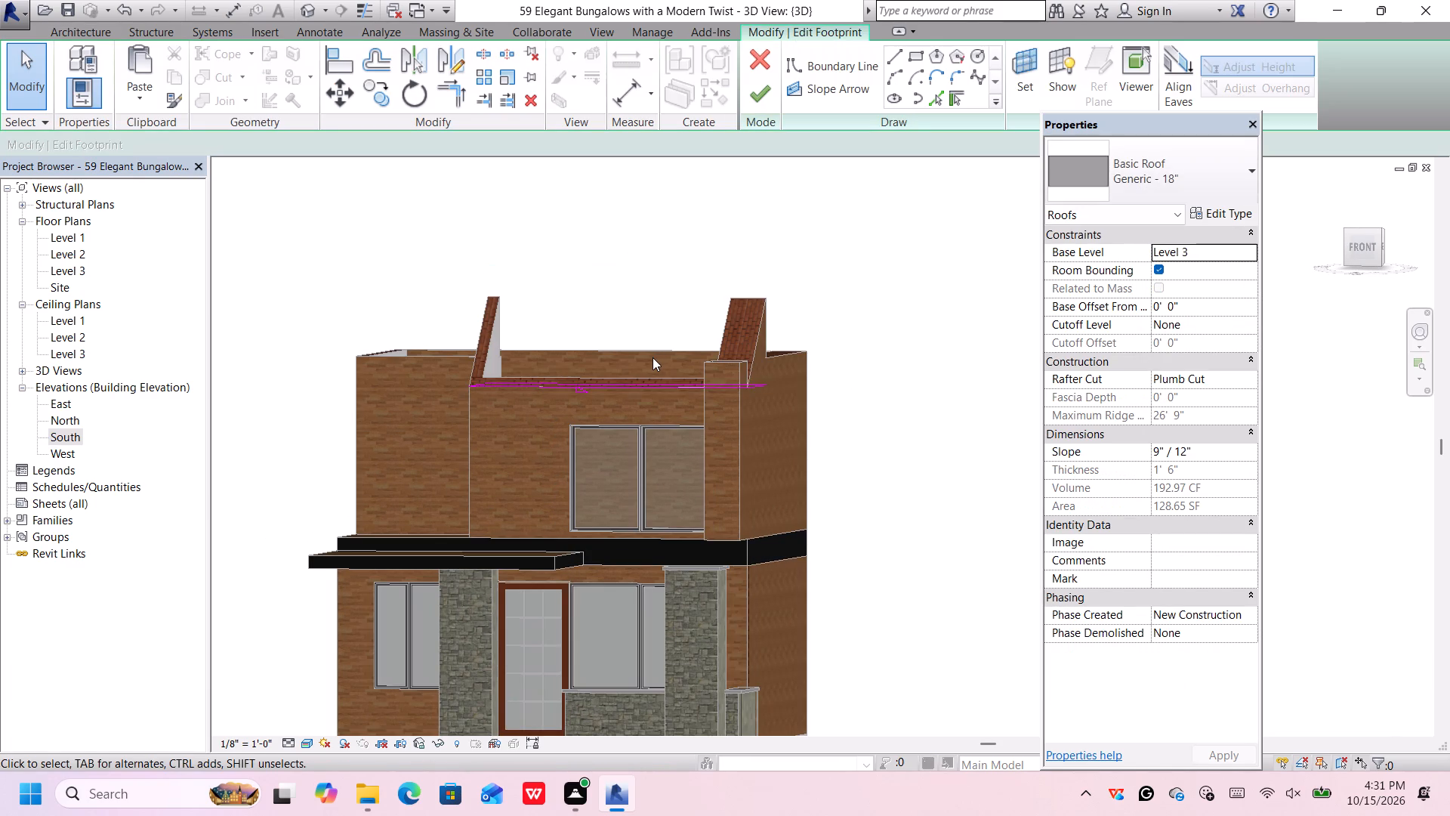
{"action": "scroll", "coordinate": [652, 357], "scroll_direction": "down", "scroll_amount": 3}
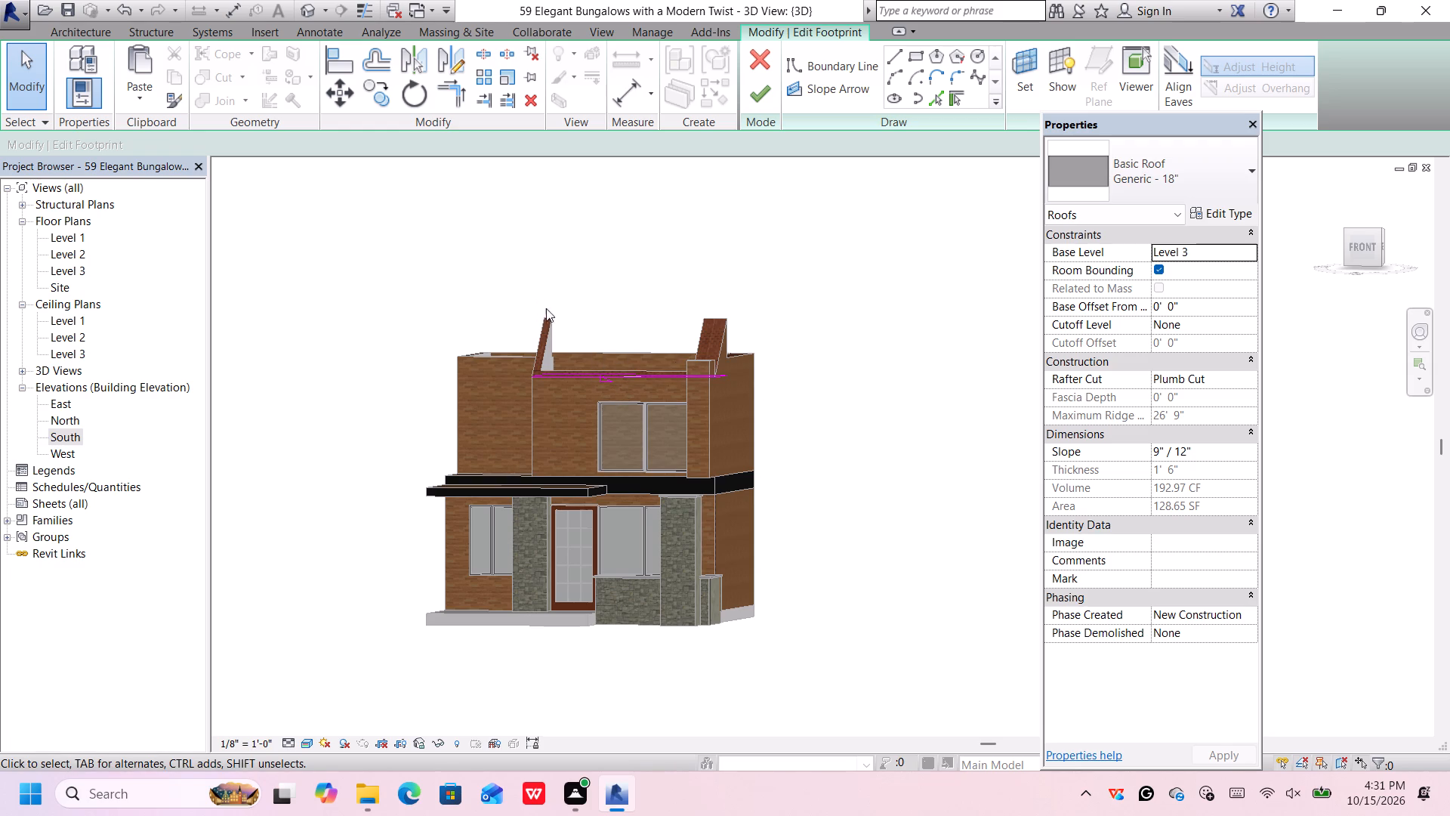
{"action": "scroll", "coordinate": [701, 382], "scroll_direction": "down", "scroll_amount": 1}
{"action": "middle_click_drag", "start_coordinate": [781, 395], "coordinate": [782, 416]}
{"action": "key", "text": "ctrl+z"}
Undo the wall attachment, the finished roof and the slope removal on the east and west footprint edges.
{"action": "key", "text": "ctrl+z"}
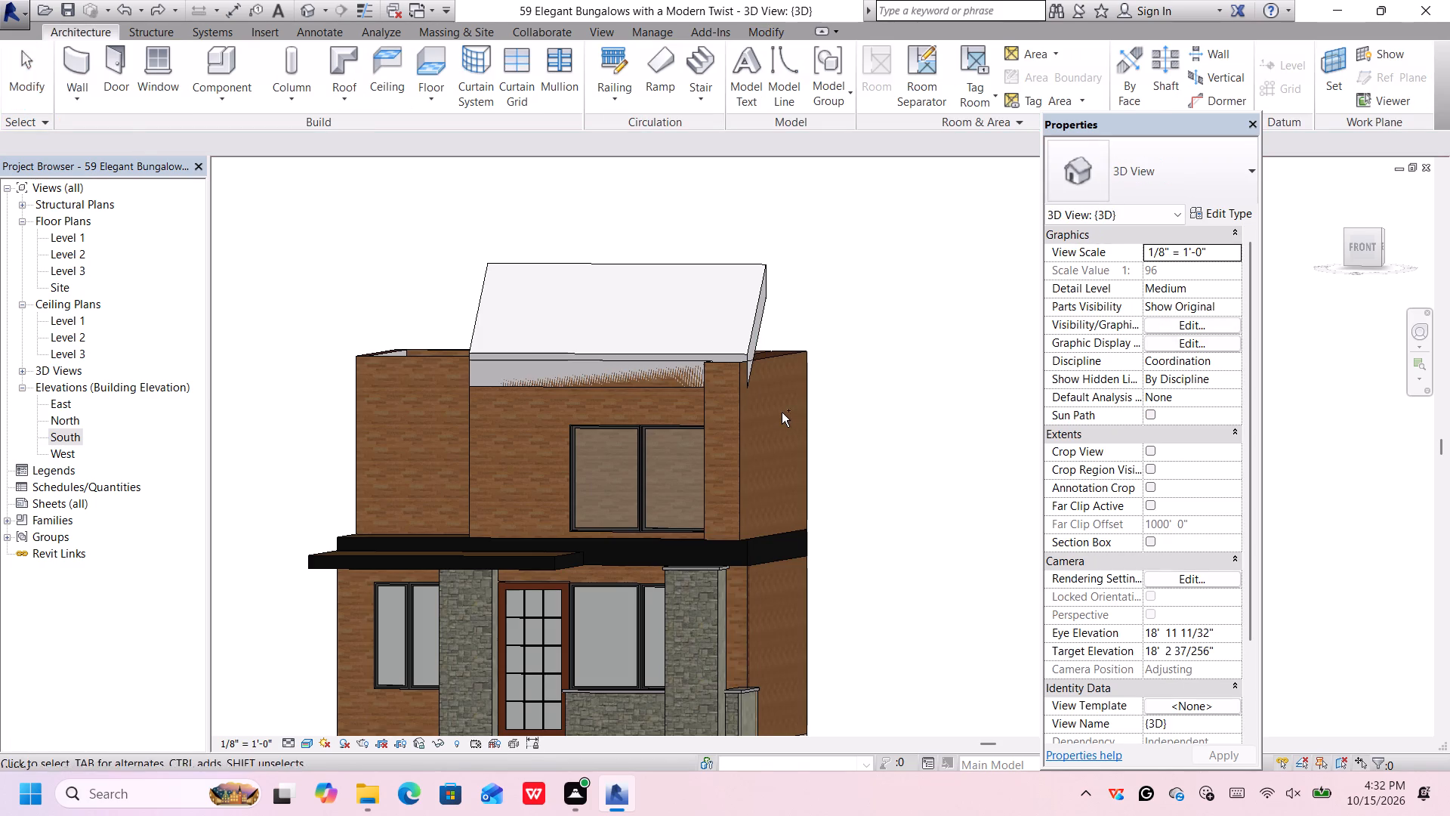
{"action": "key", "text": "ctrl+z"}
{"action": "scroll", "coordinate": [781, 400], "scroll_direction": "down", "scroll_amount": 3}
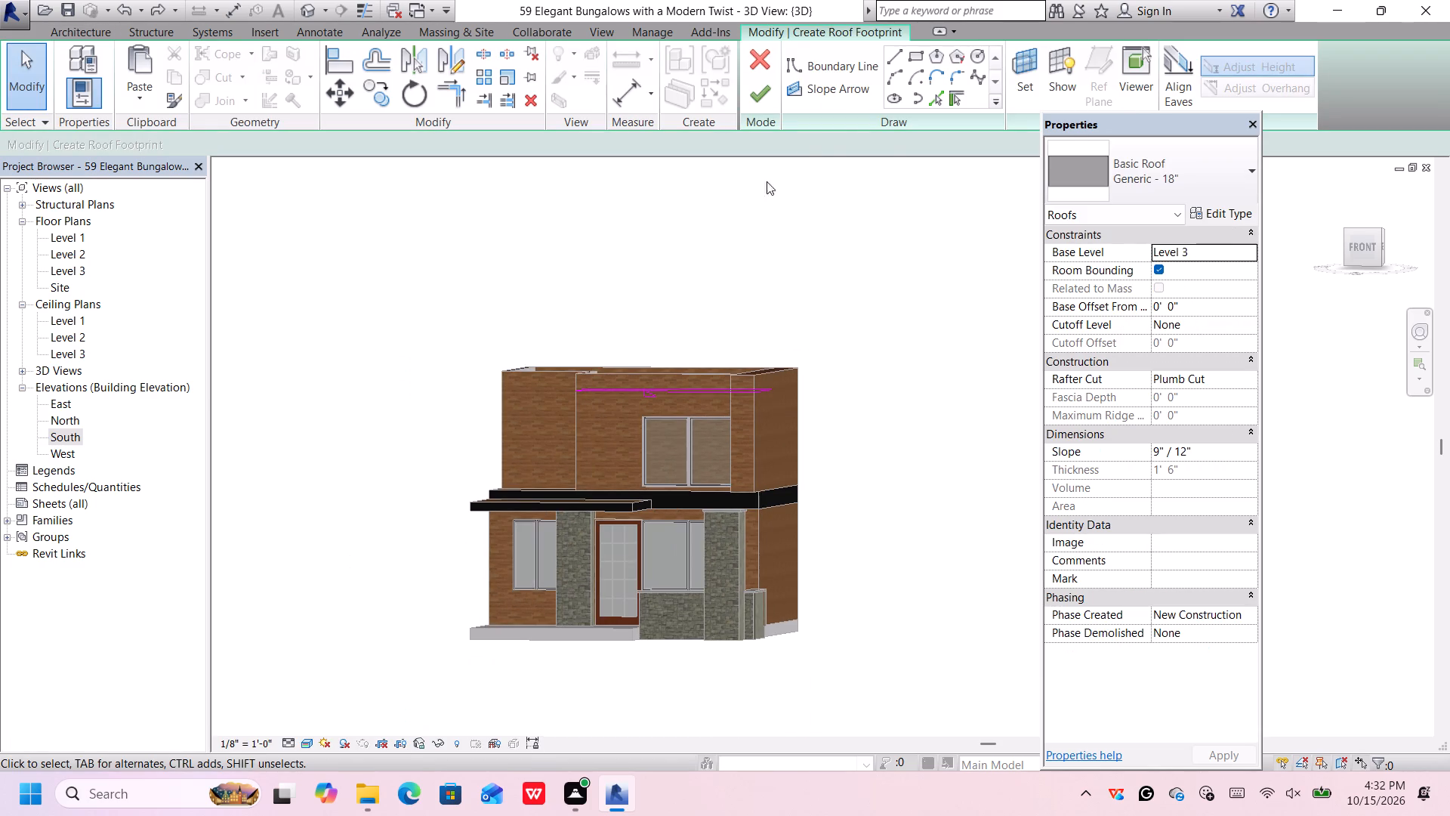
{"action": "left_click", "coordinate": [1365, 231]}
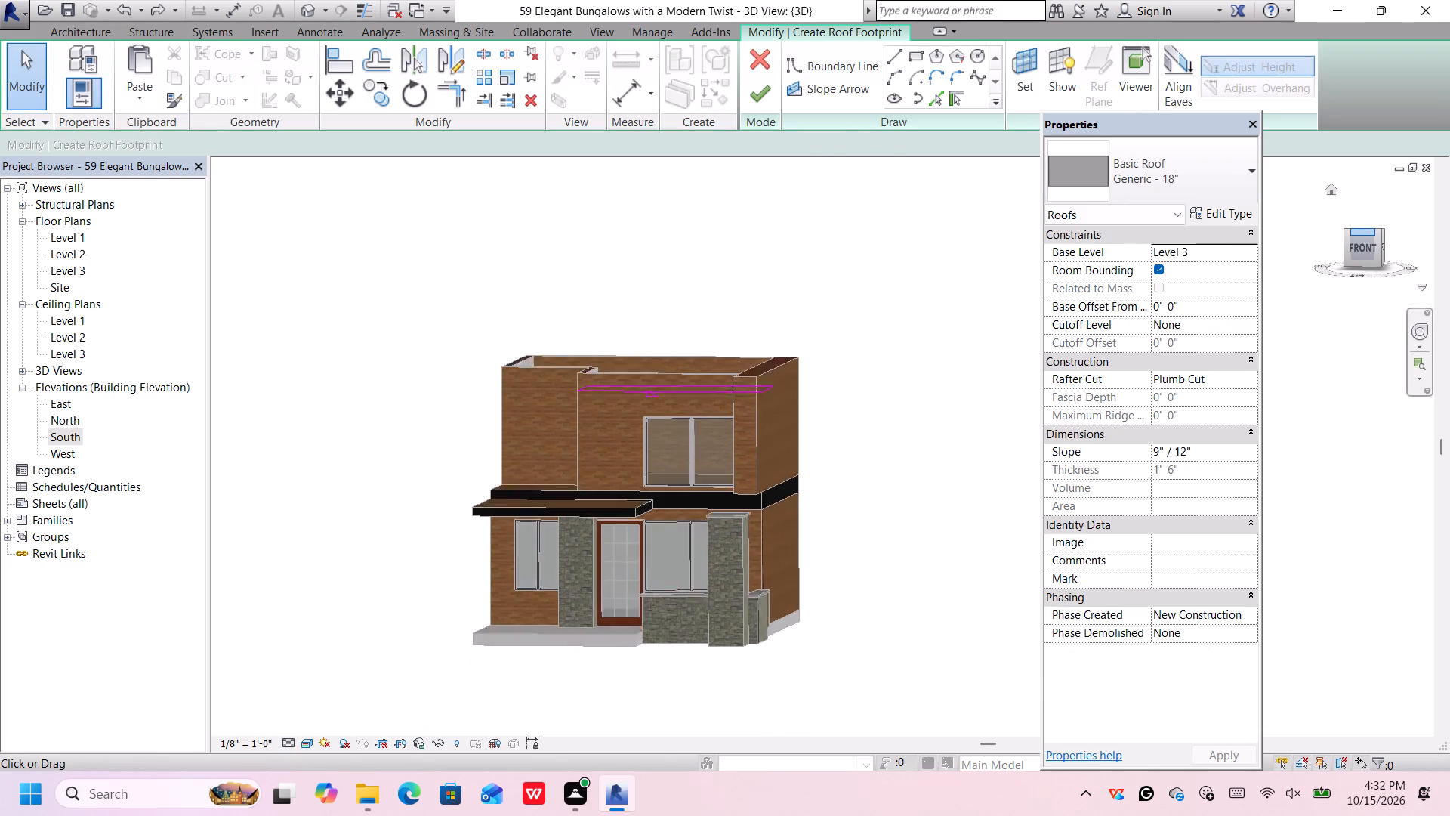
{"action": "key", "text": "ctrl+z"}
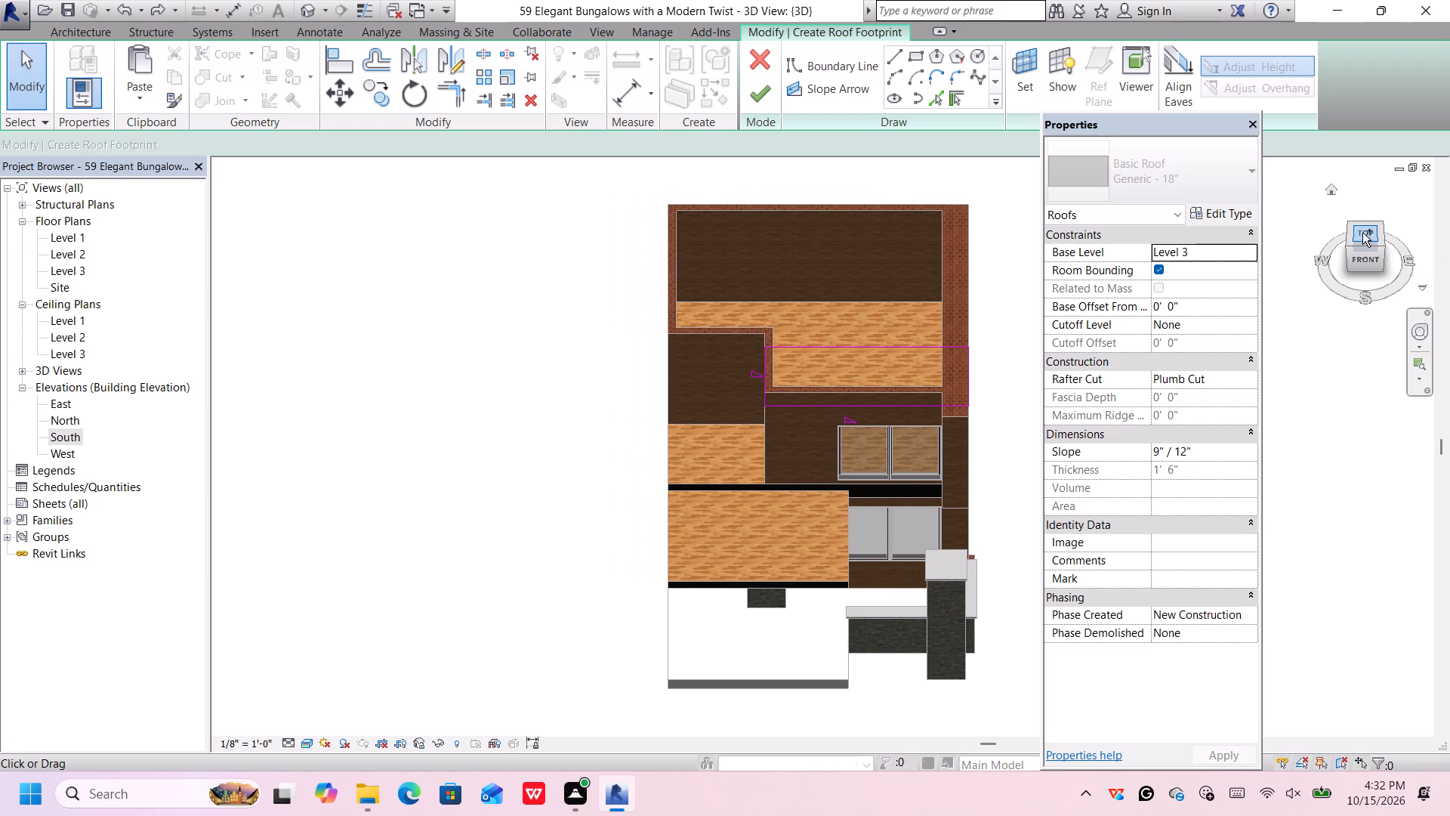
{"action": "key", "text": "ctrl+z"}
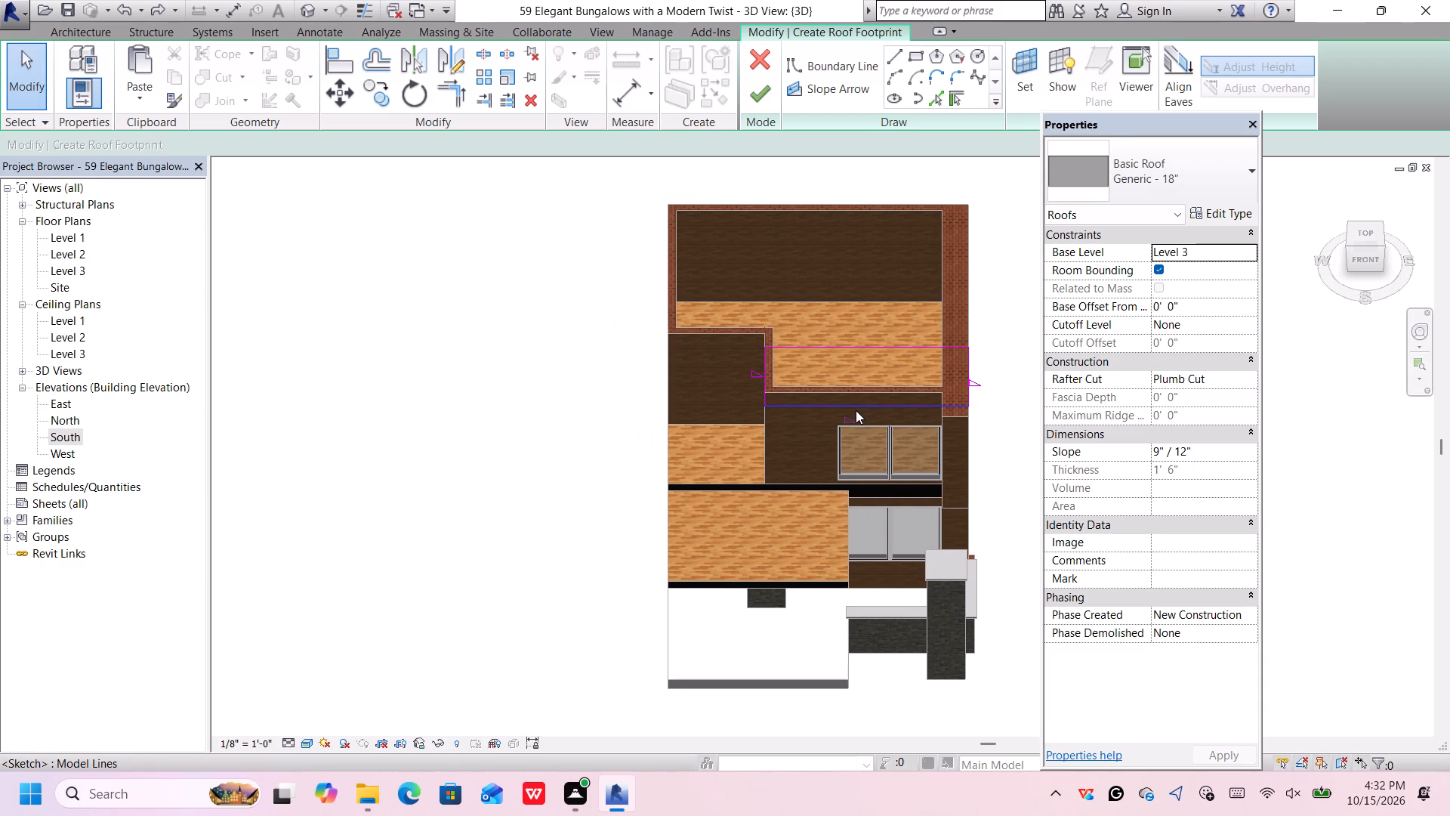
Turn off slope definition for the front (south) edge of the roof footprint.
{"action": "left_click", "coordinate": [856, 410]}
{"action": "left_click", "coordinate": [371, 138]}
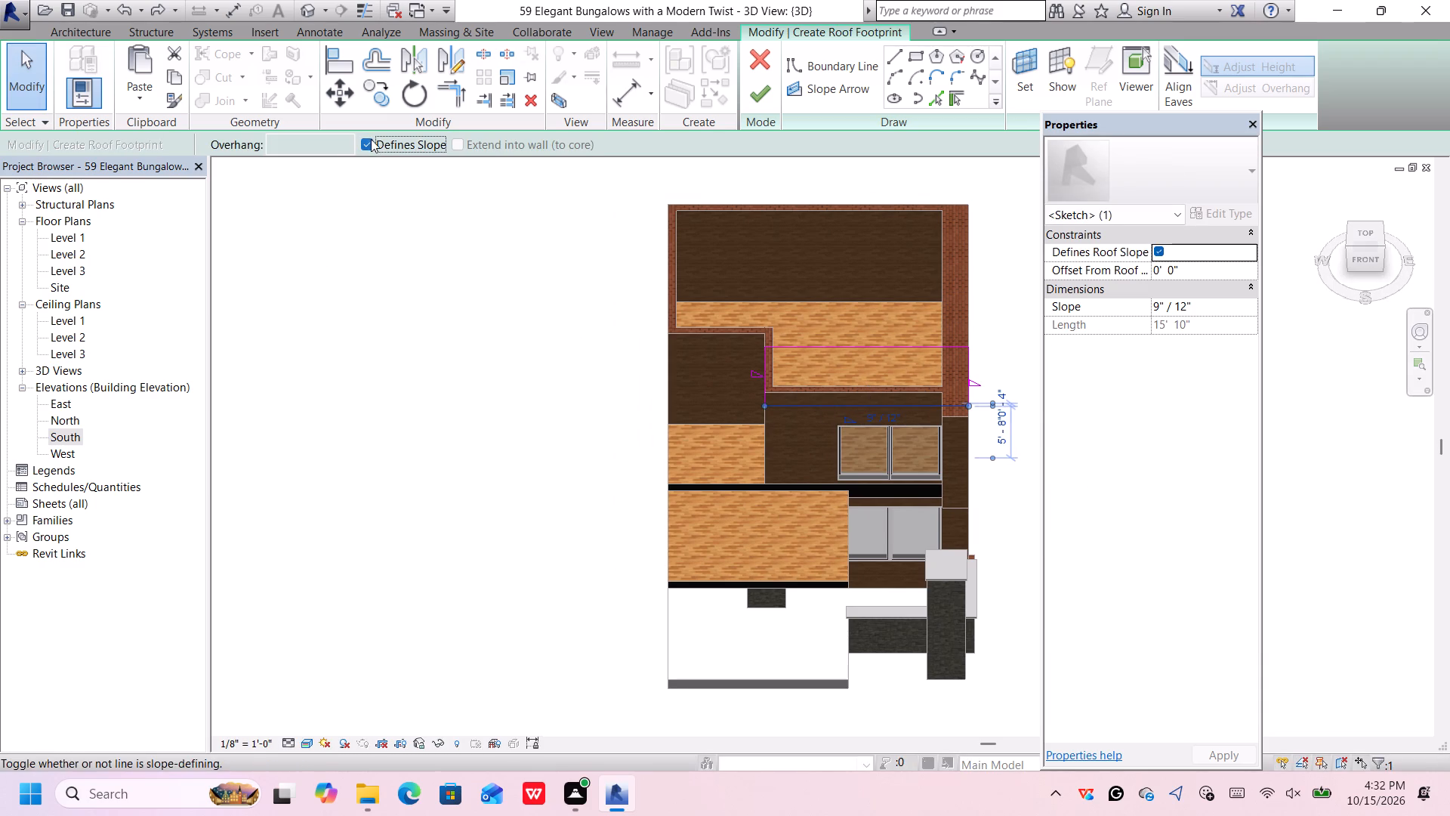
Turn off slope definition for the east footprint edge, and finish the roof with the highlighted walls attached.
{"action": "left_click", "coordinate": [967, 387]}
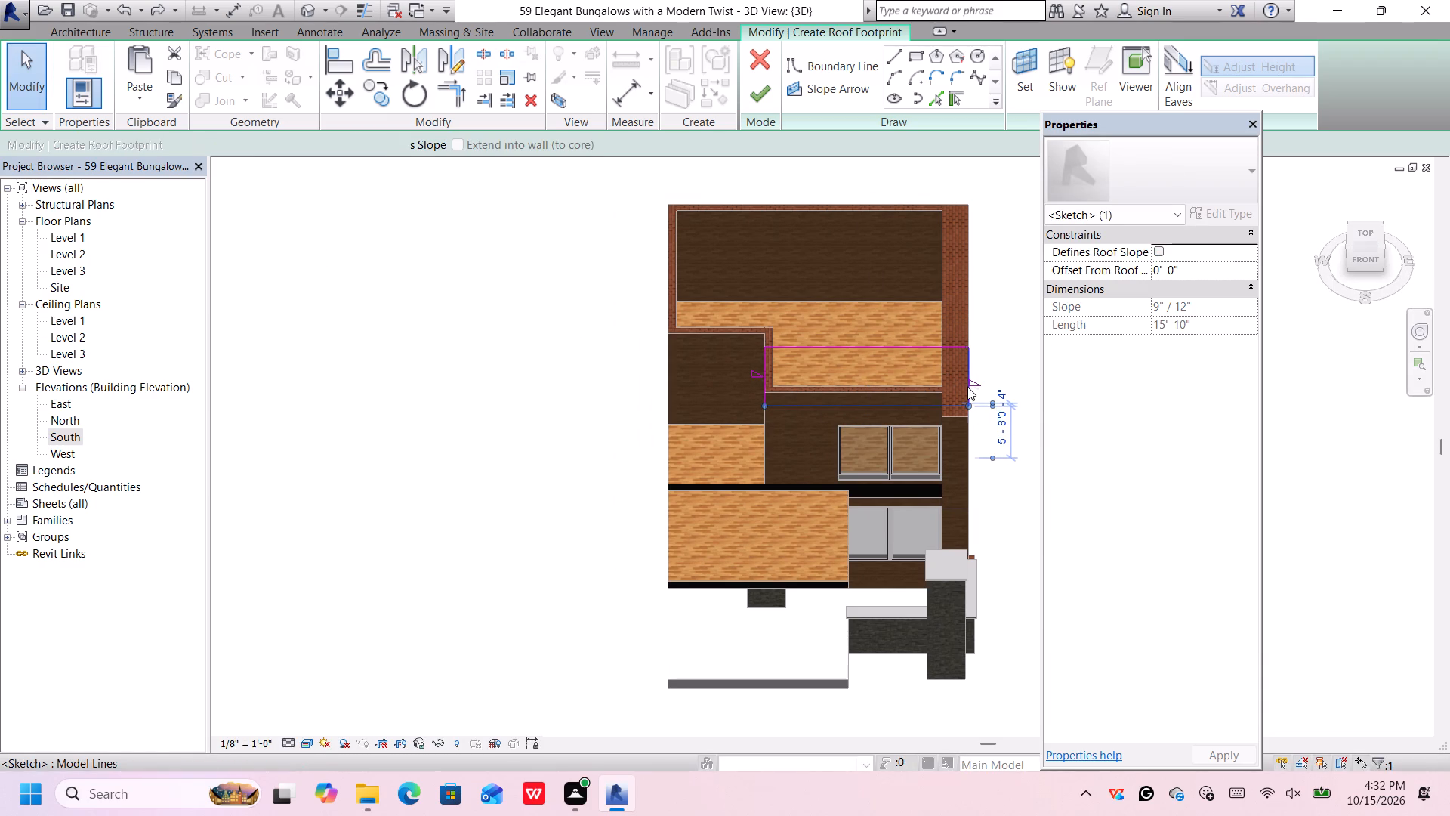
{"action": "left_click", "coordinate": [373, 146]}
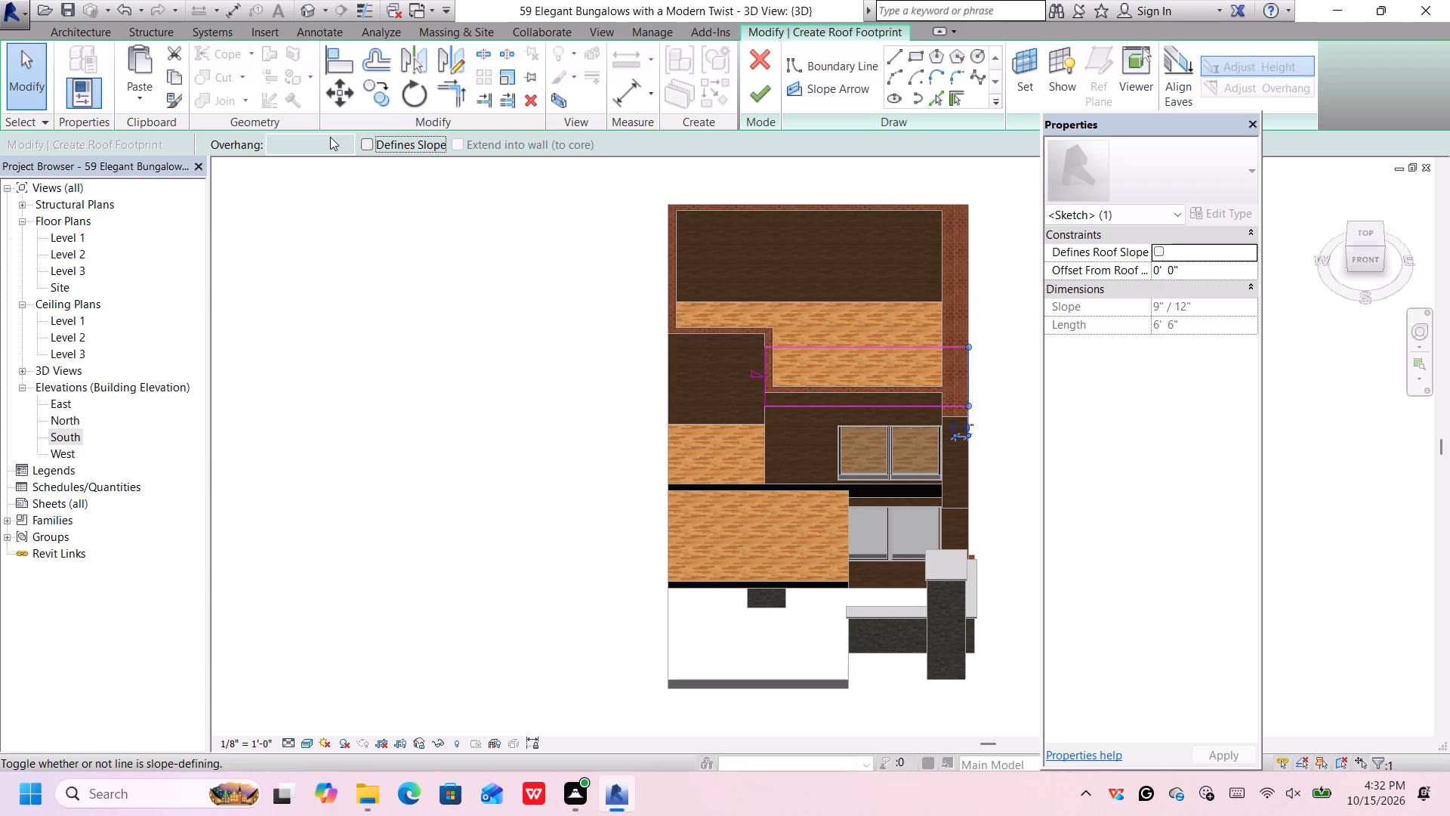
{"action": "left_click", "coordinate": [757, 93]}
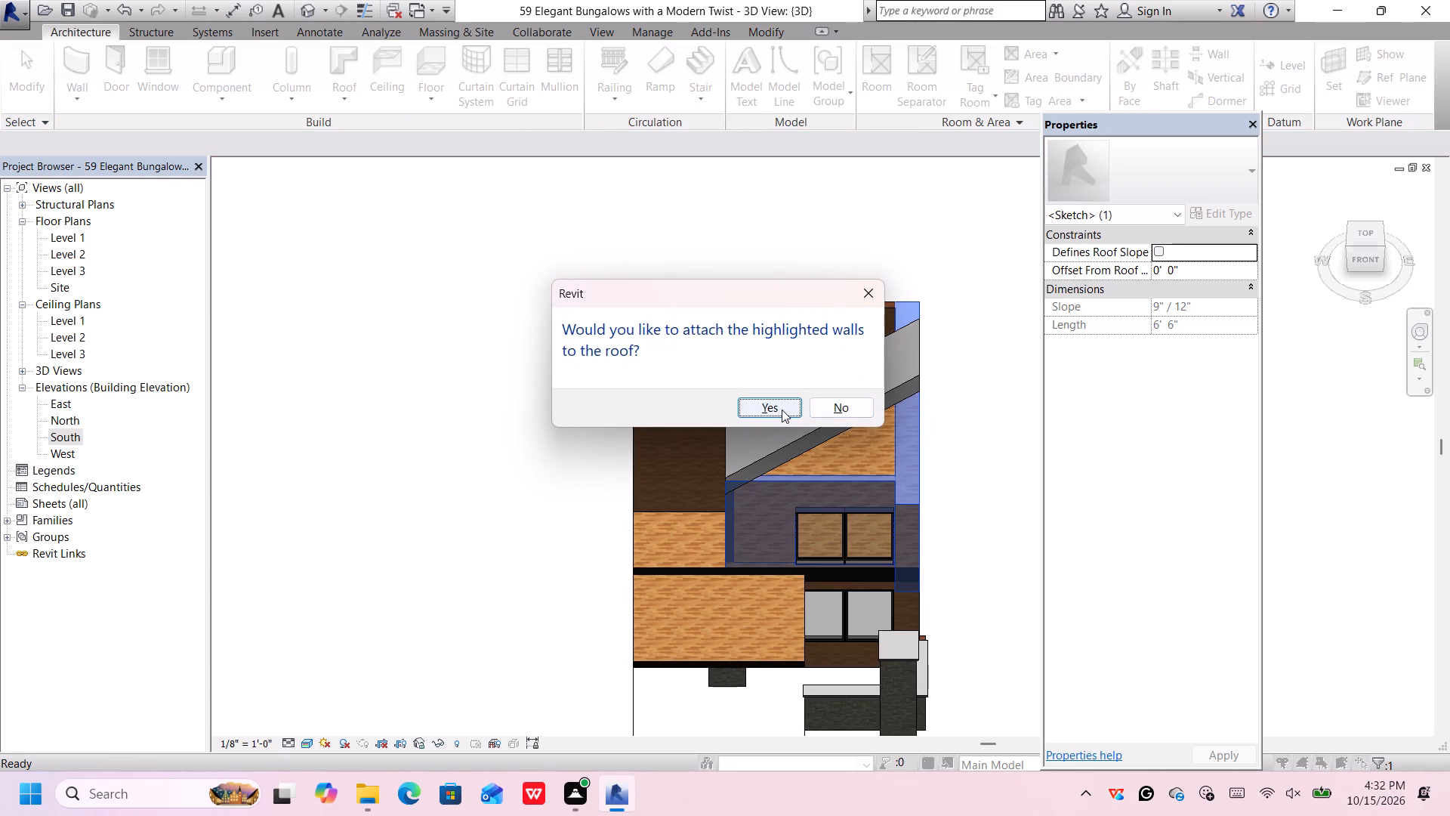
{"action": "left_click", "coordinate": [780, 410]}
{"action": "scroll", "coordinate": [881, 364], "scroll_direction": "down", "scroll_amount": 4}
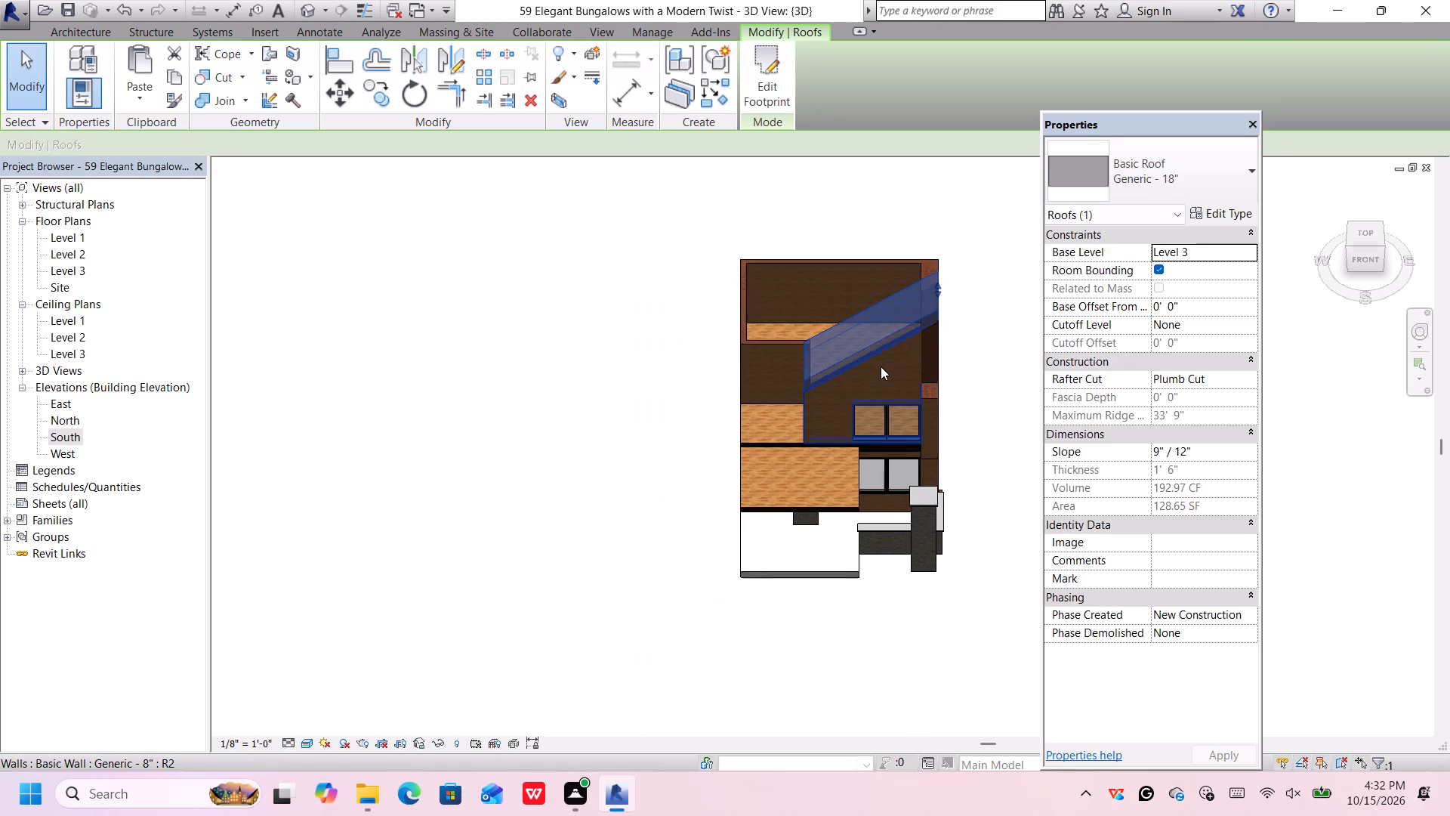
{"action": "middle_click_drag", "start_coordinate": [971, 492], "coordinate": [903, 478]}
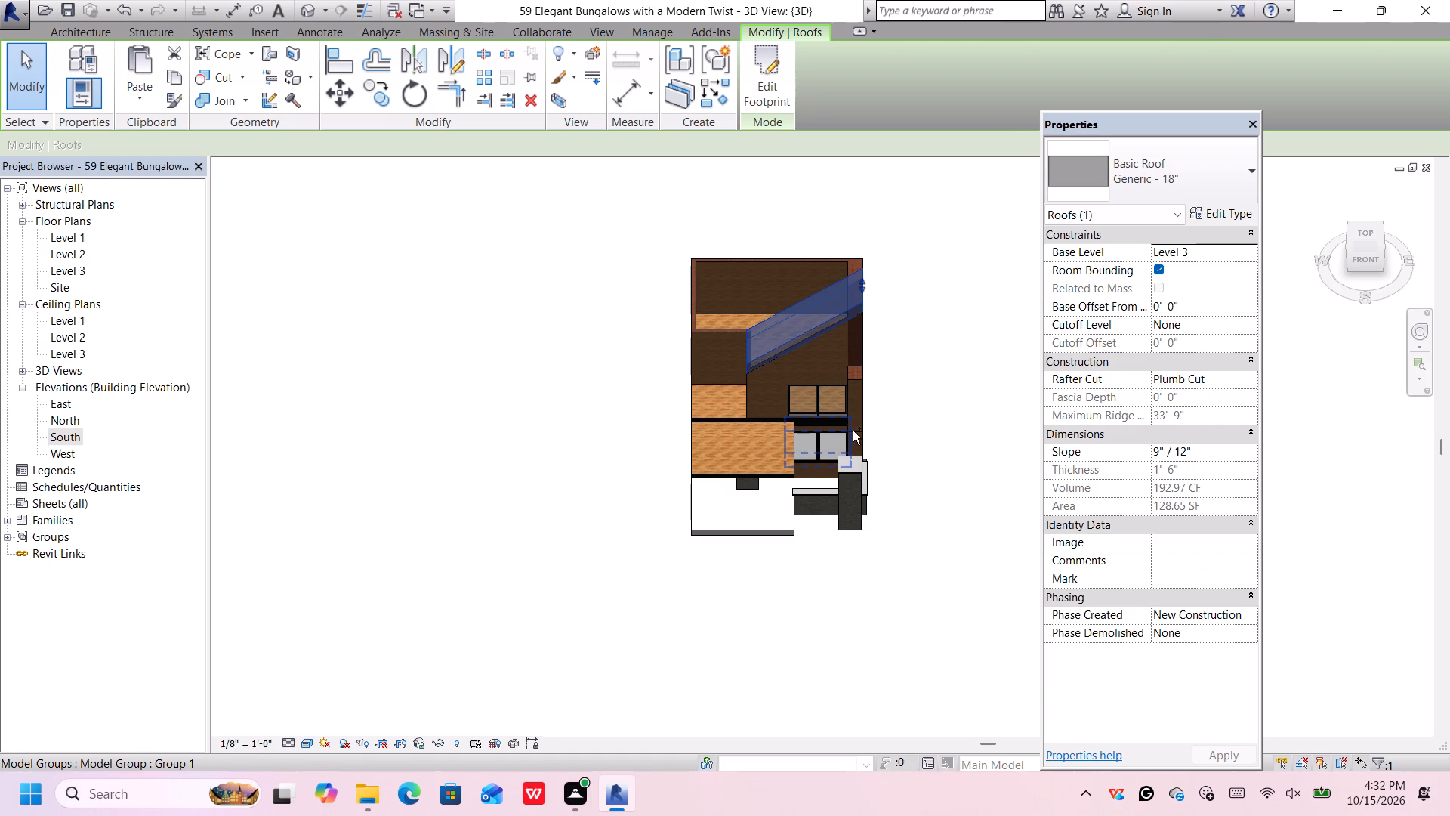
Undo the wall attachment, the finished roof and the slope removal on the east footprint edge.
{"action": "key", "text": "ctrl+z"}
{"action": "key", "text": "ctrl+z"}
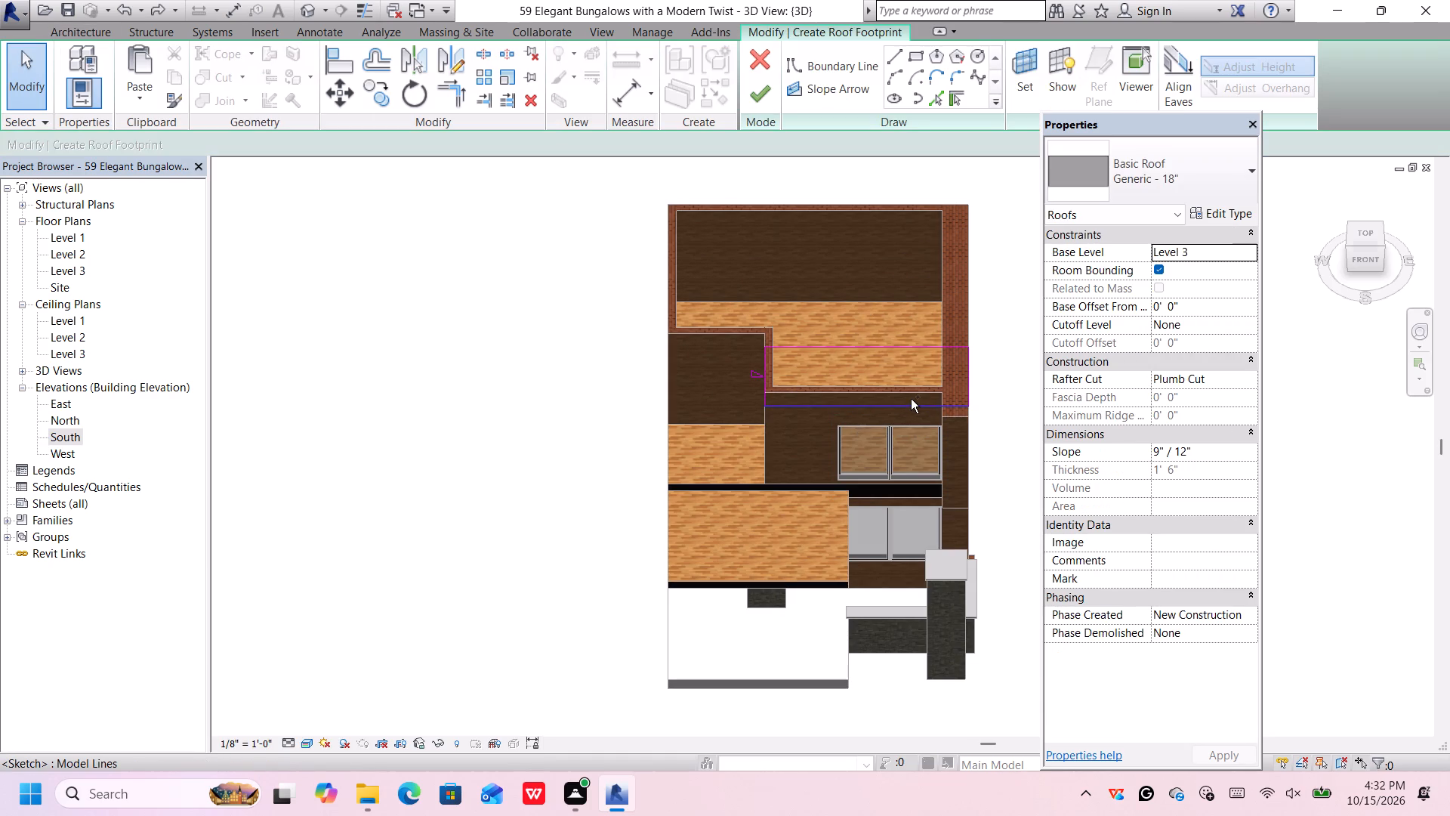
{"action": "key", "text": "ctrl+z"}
Turn off slope definition for the west footprint edge, and finish the roof with the highlighted walls attached.
{"action": "left_click", "coordinate": [765, 385]}
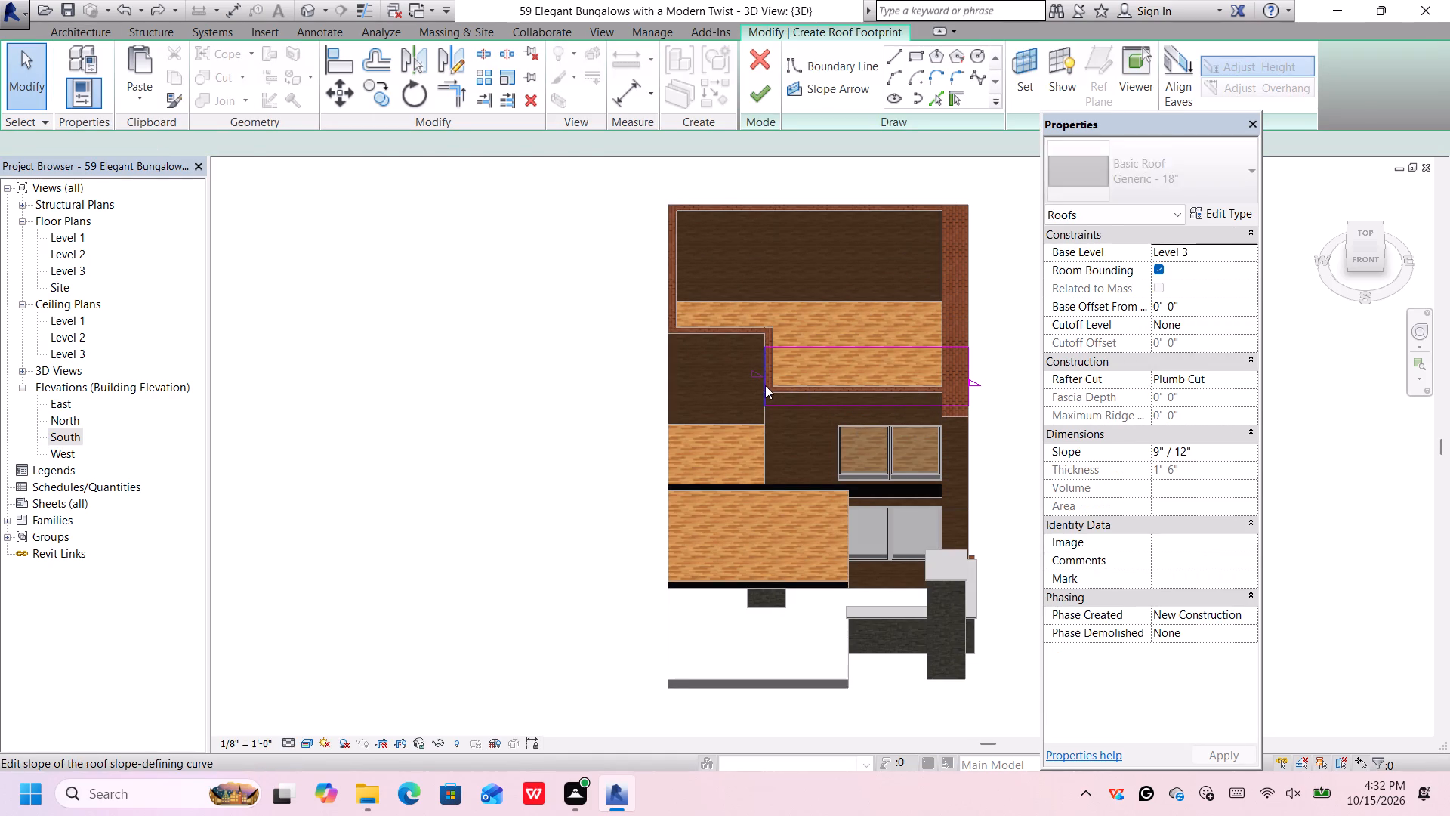
{"action": "left_click", "coordinate": [372, 140]}
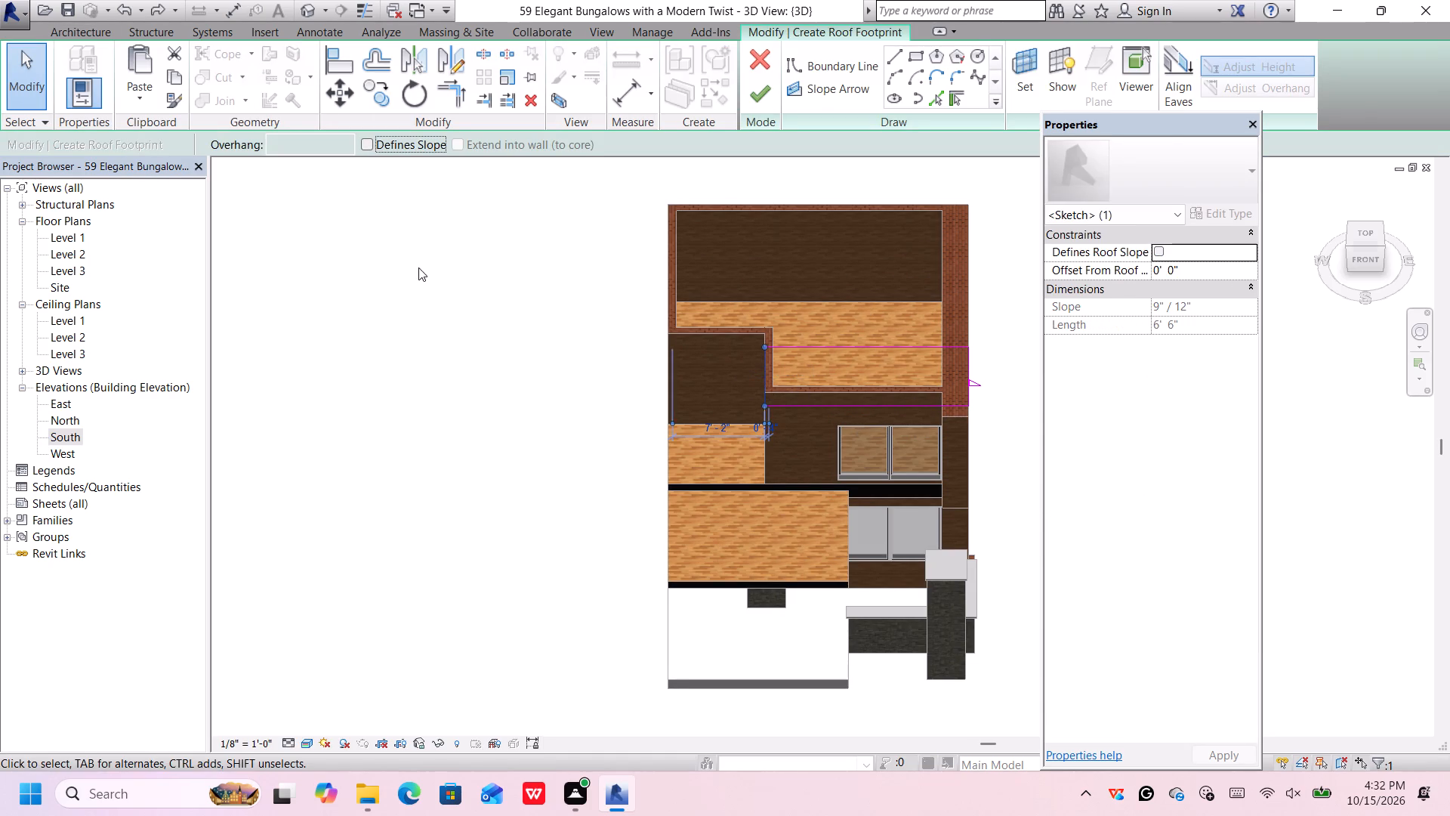
{"action": "left_click", "coordinate": [763, 93]}
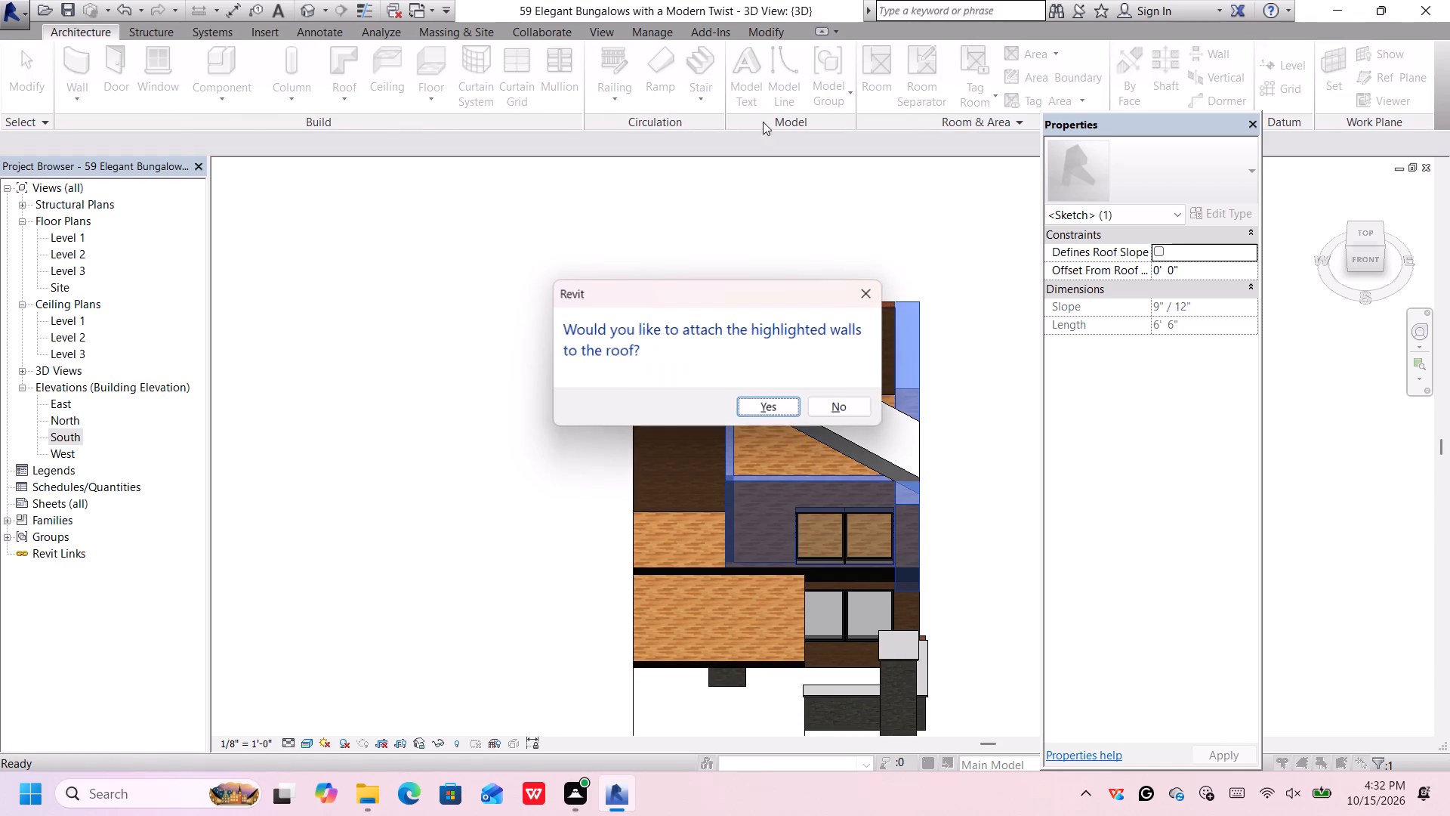
{"action": "left_click", "coordinate": [776, 407]}
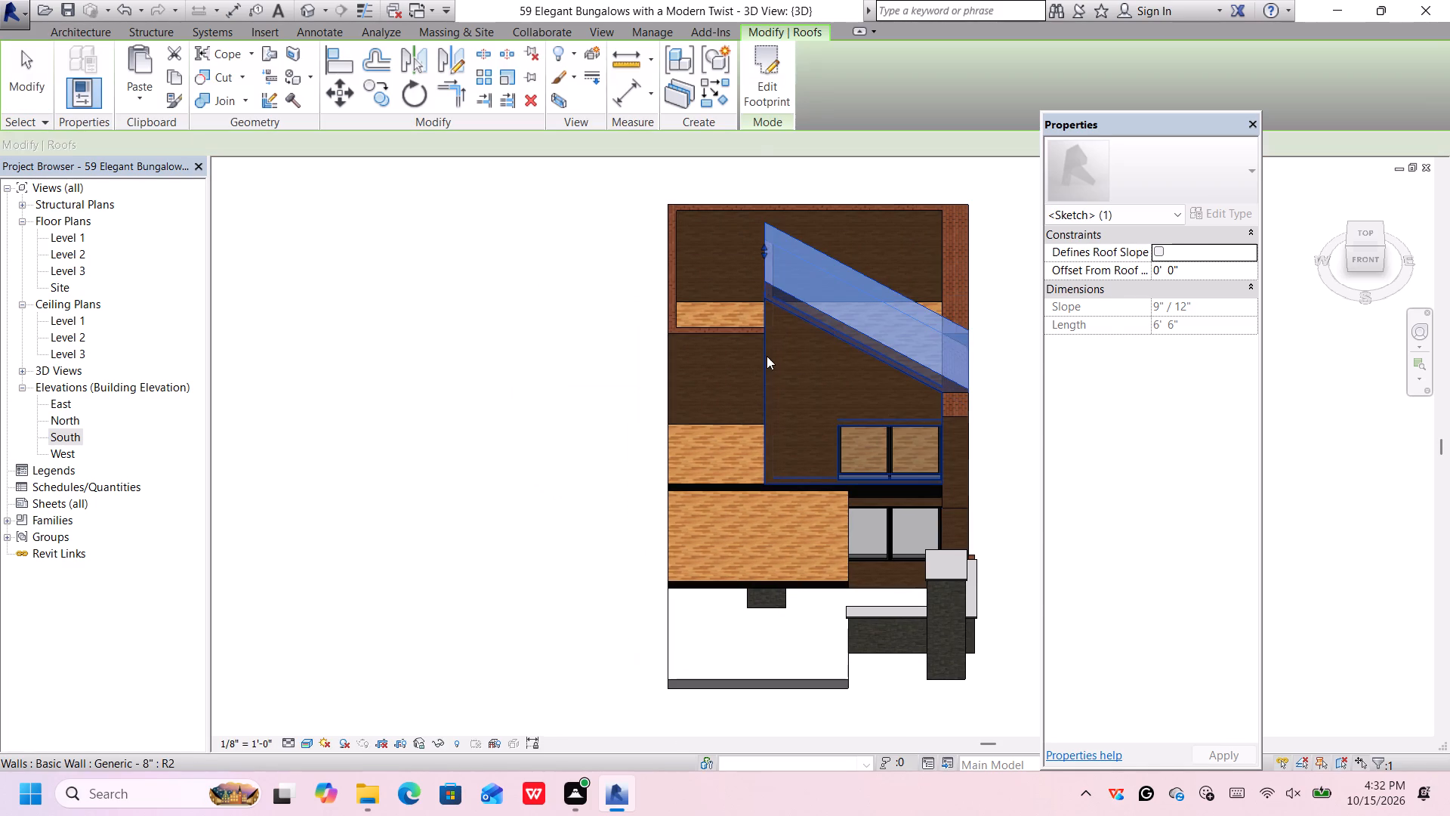
{"action": "middle_click_drag", "start_coordinate": [966, 393], "coordinate": [887, 391]}
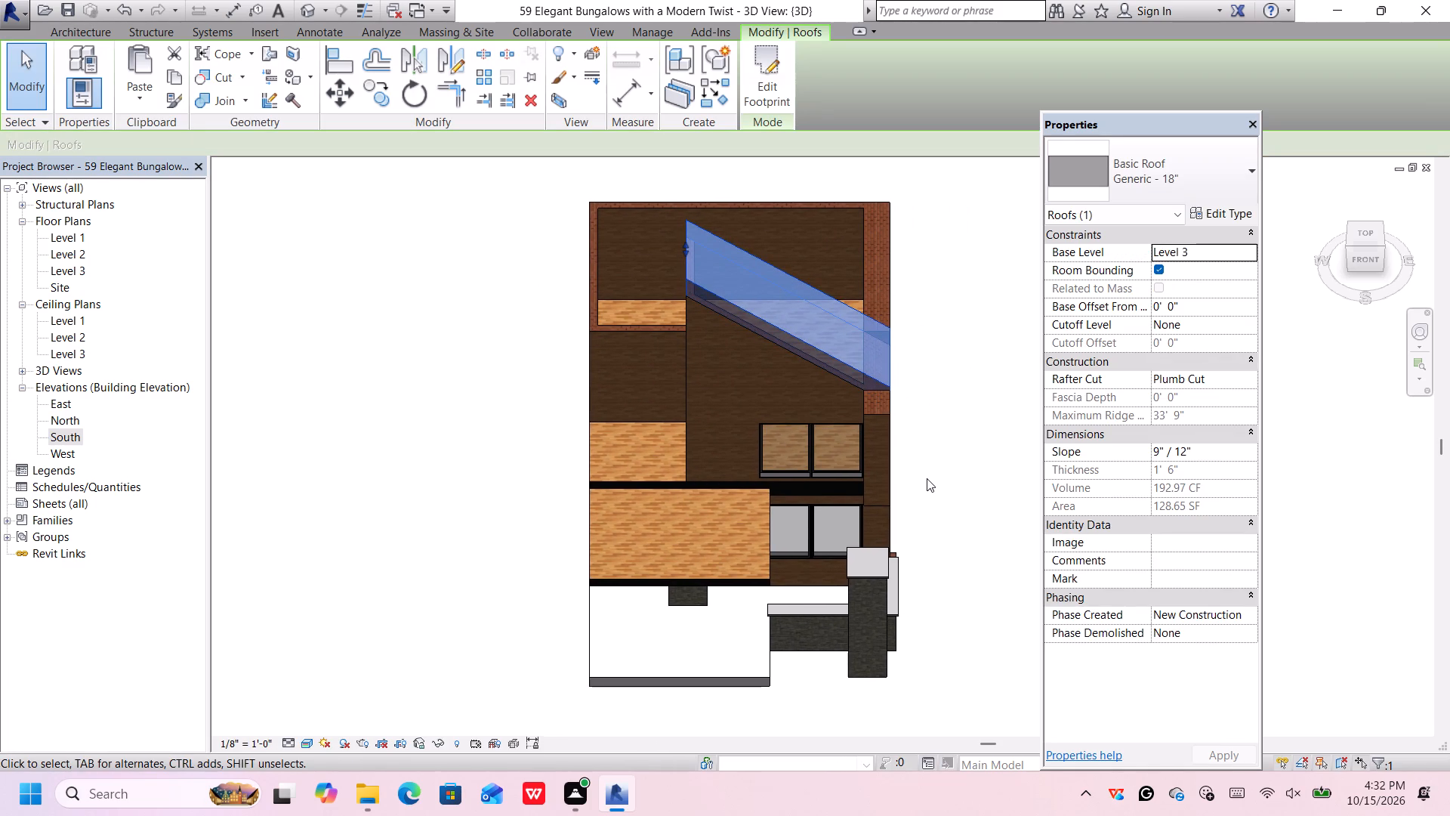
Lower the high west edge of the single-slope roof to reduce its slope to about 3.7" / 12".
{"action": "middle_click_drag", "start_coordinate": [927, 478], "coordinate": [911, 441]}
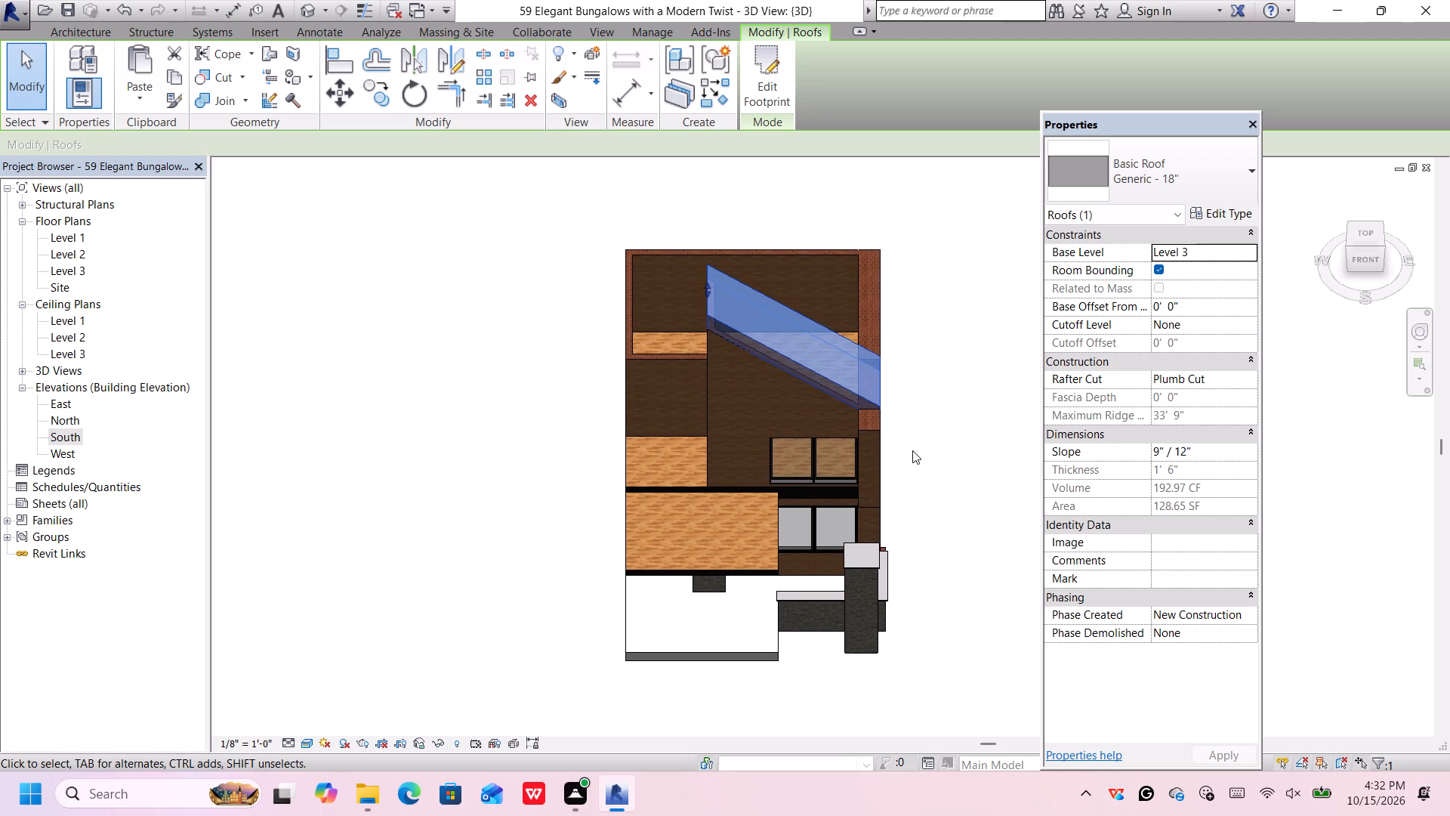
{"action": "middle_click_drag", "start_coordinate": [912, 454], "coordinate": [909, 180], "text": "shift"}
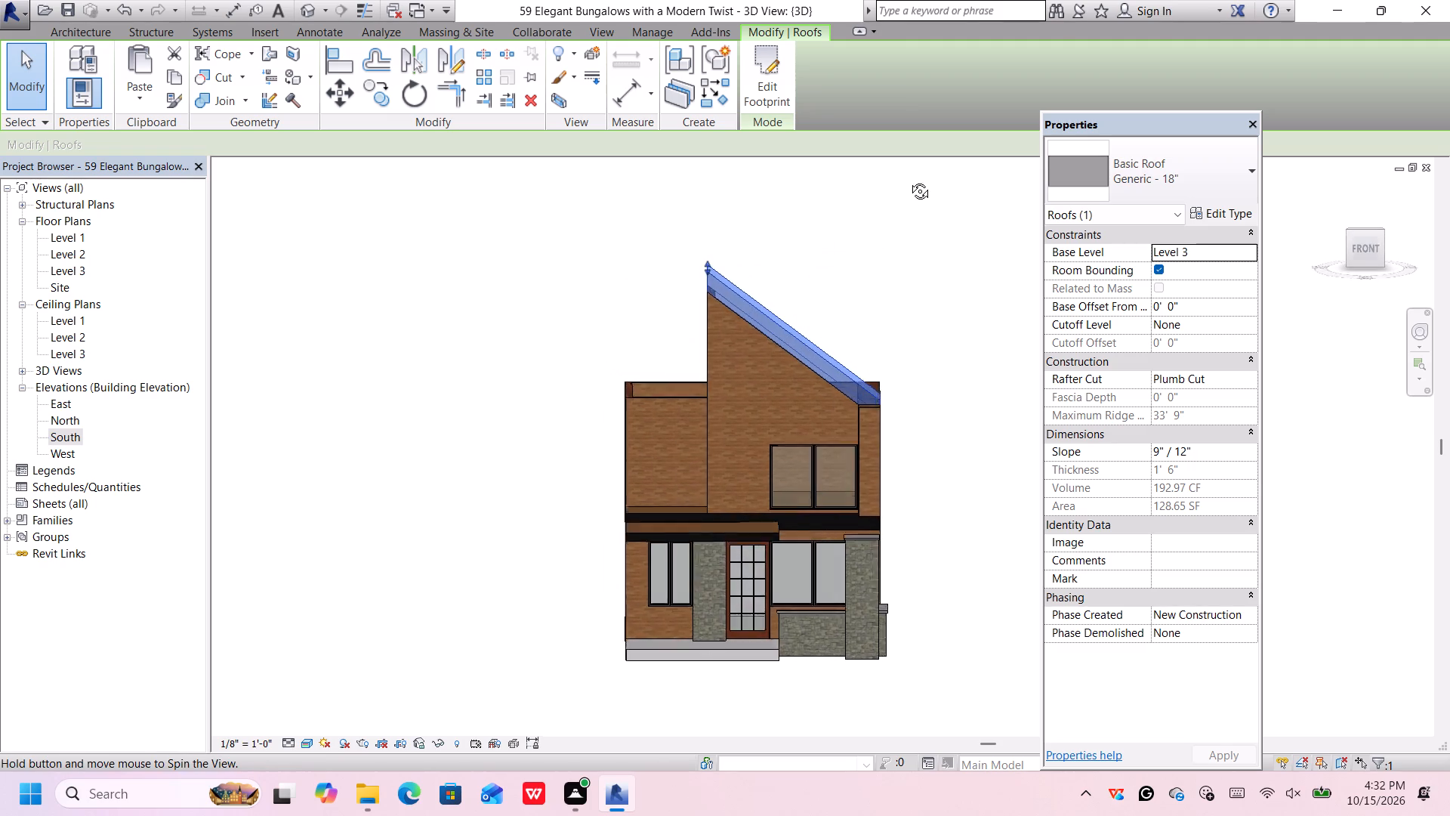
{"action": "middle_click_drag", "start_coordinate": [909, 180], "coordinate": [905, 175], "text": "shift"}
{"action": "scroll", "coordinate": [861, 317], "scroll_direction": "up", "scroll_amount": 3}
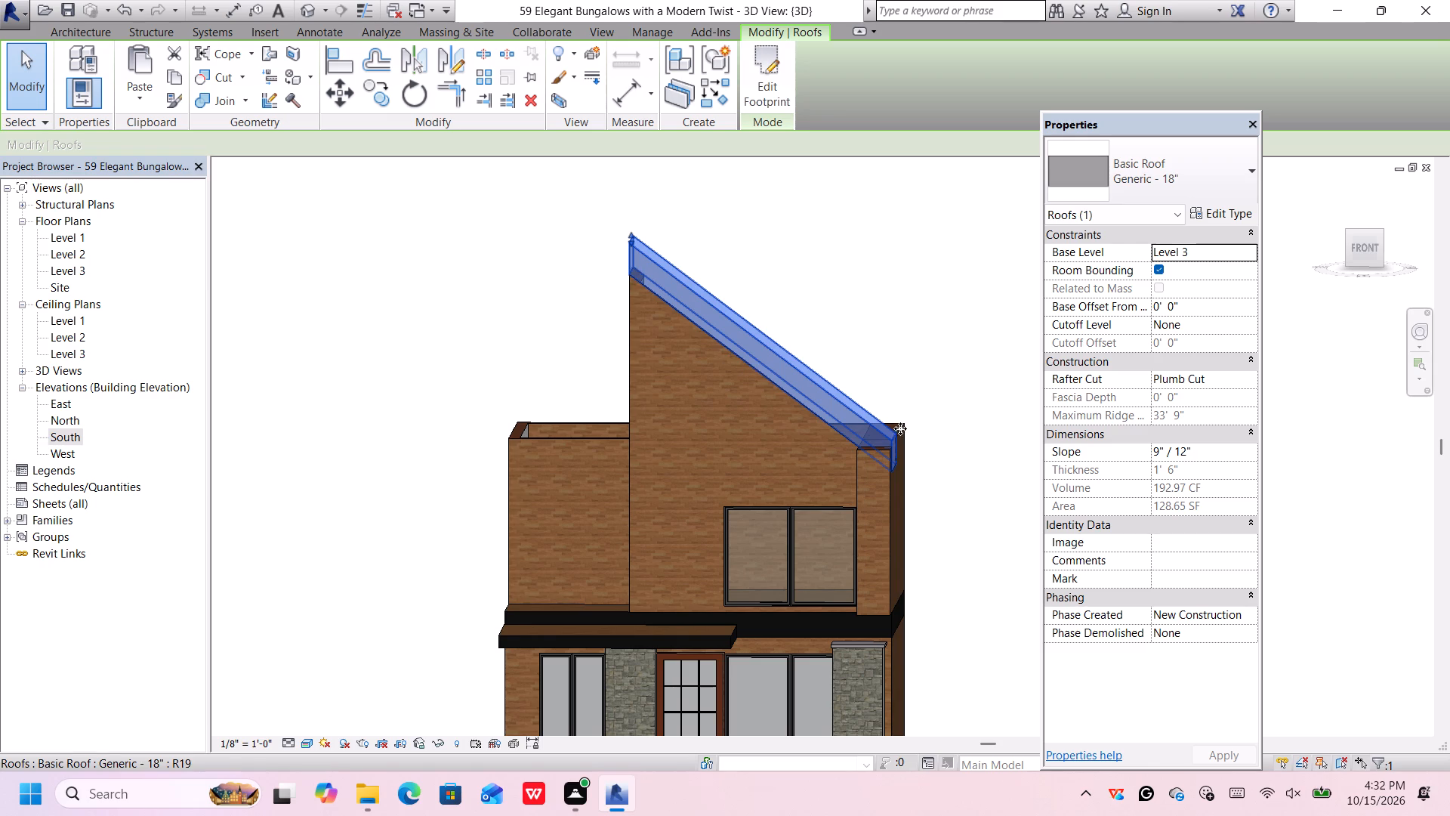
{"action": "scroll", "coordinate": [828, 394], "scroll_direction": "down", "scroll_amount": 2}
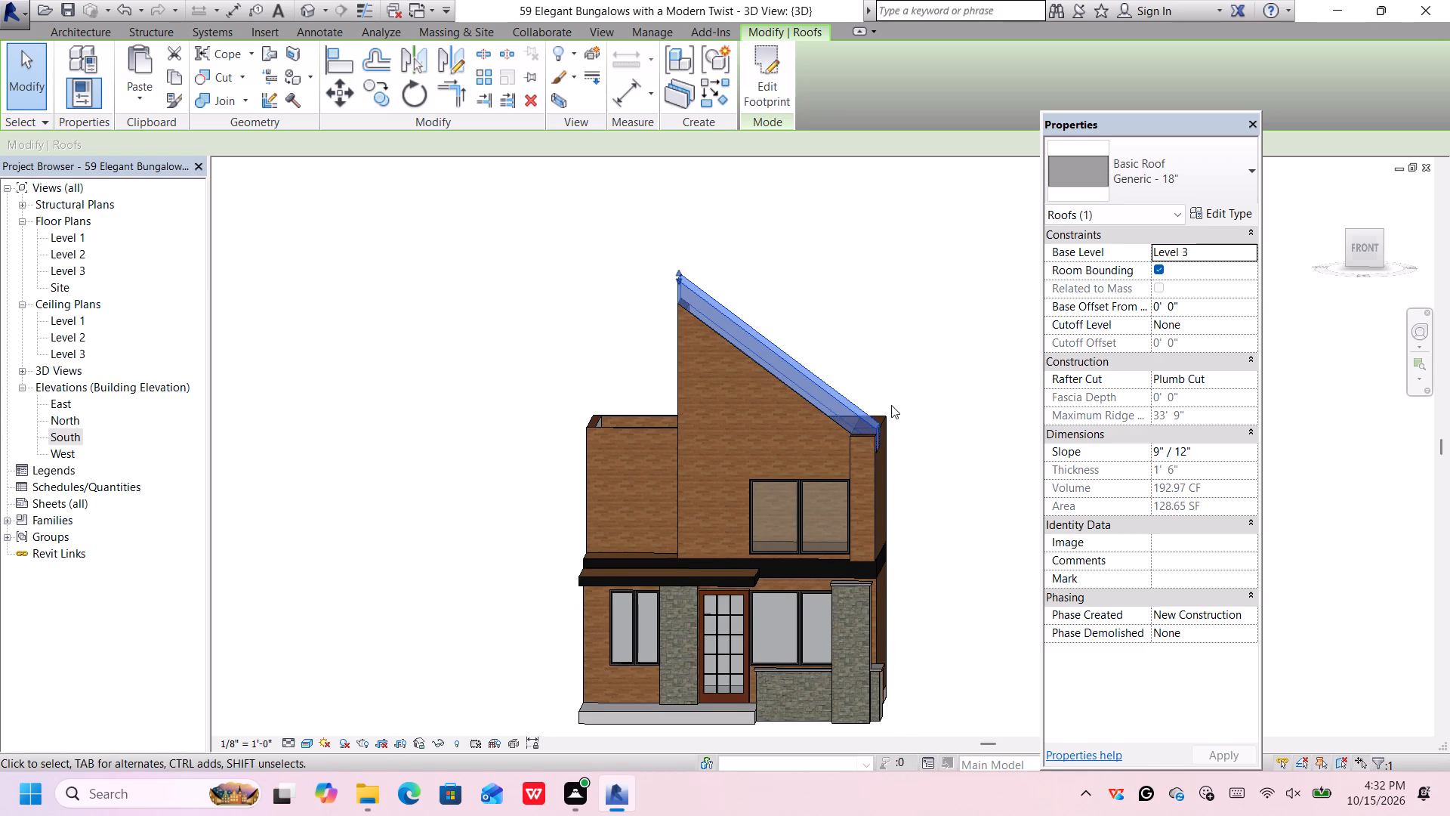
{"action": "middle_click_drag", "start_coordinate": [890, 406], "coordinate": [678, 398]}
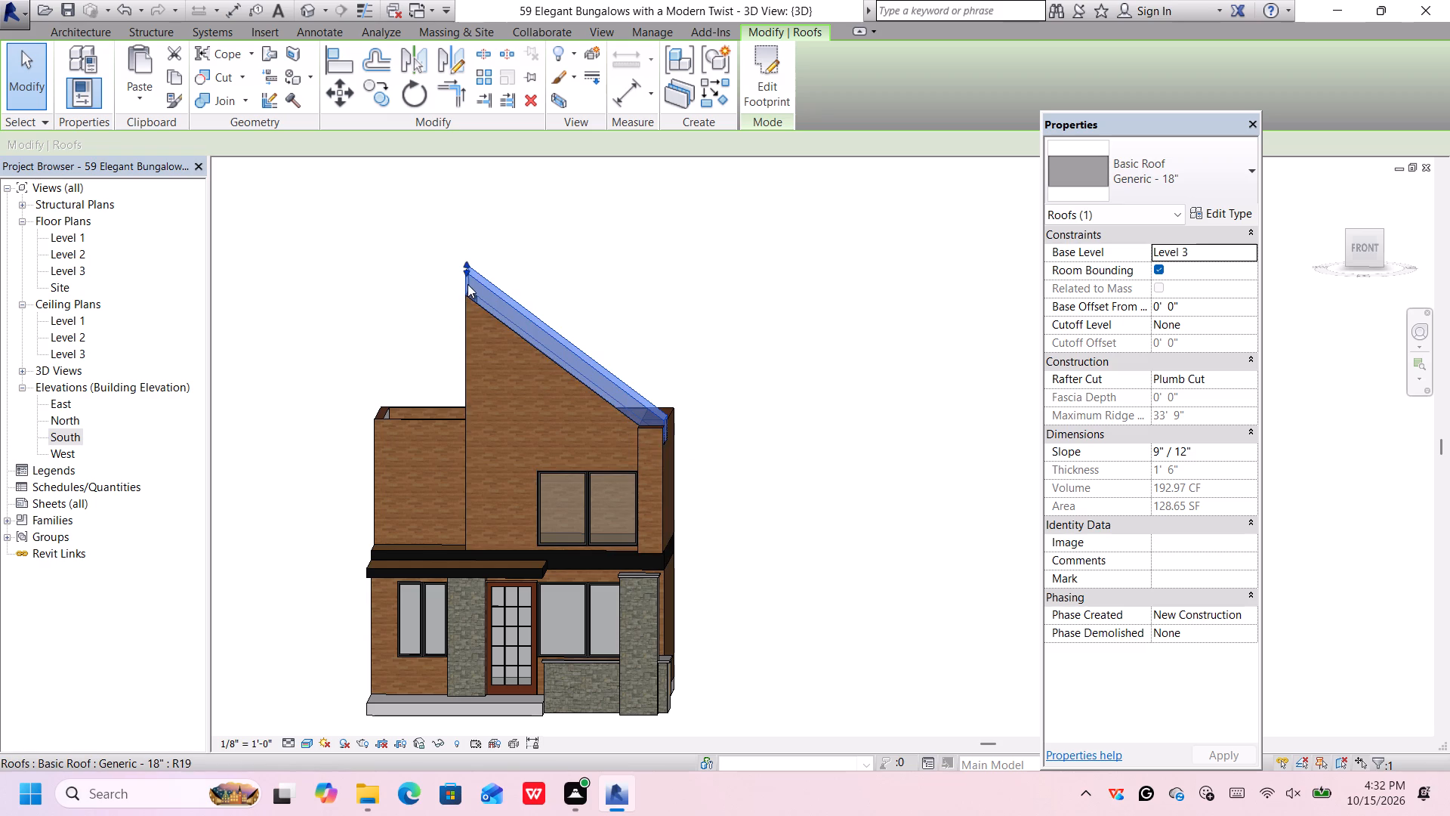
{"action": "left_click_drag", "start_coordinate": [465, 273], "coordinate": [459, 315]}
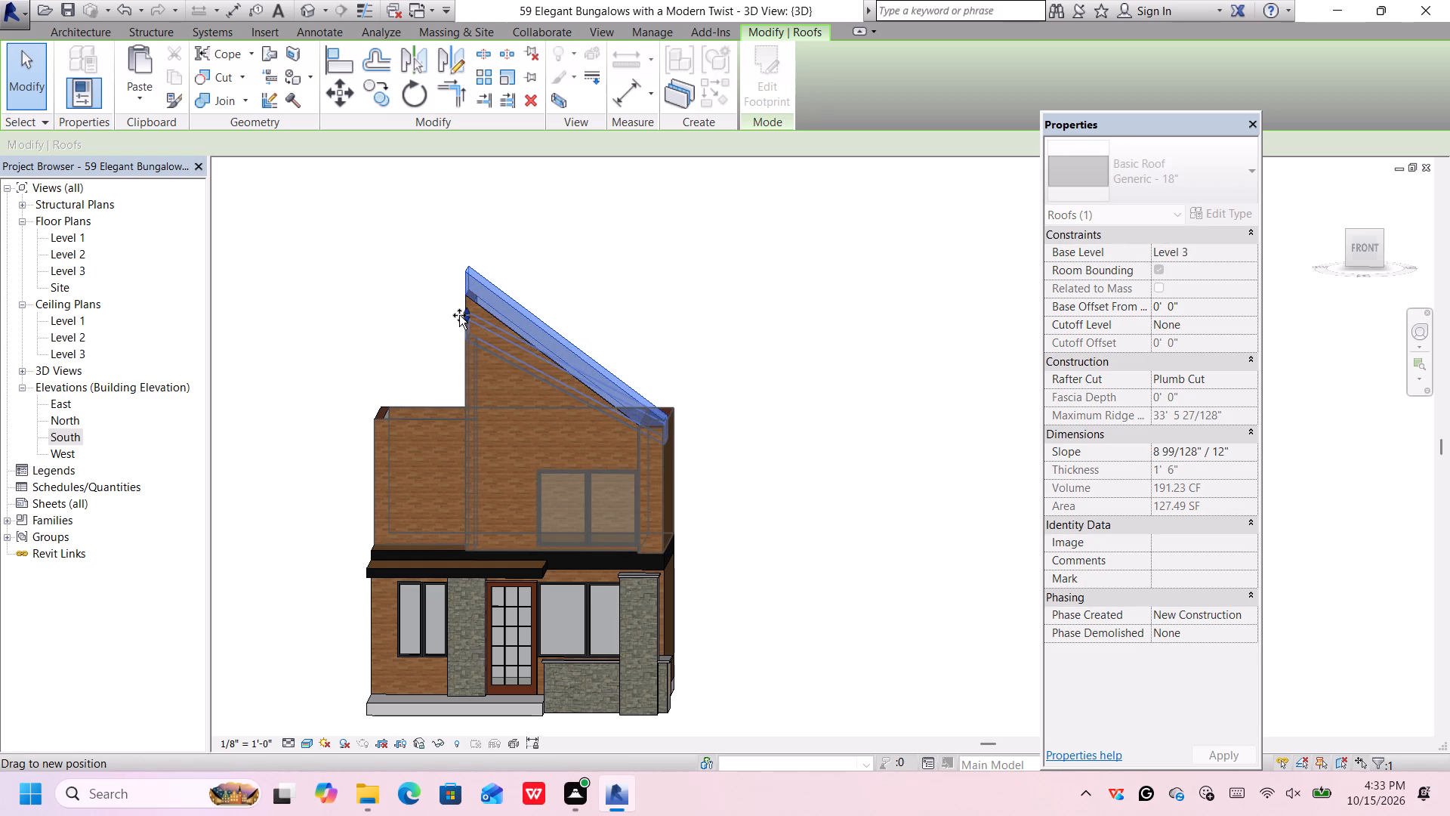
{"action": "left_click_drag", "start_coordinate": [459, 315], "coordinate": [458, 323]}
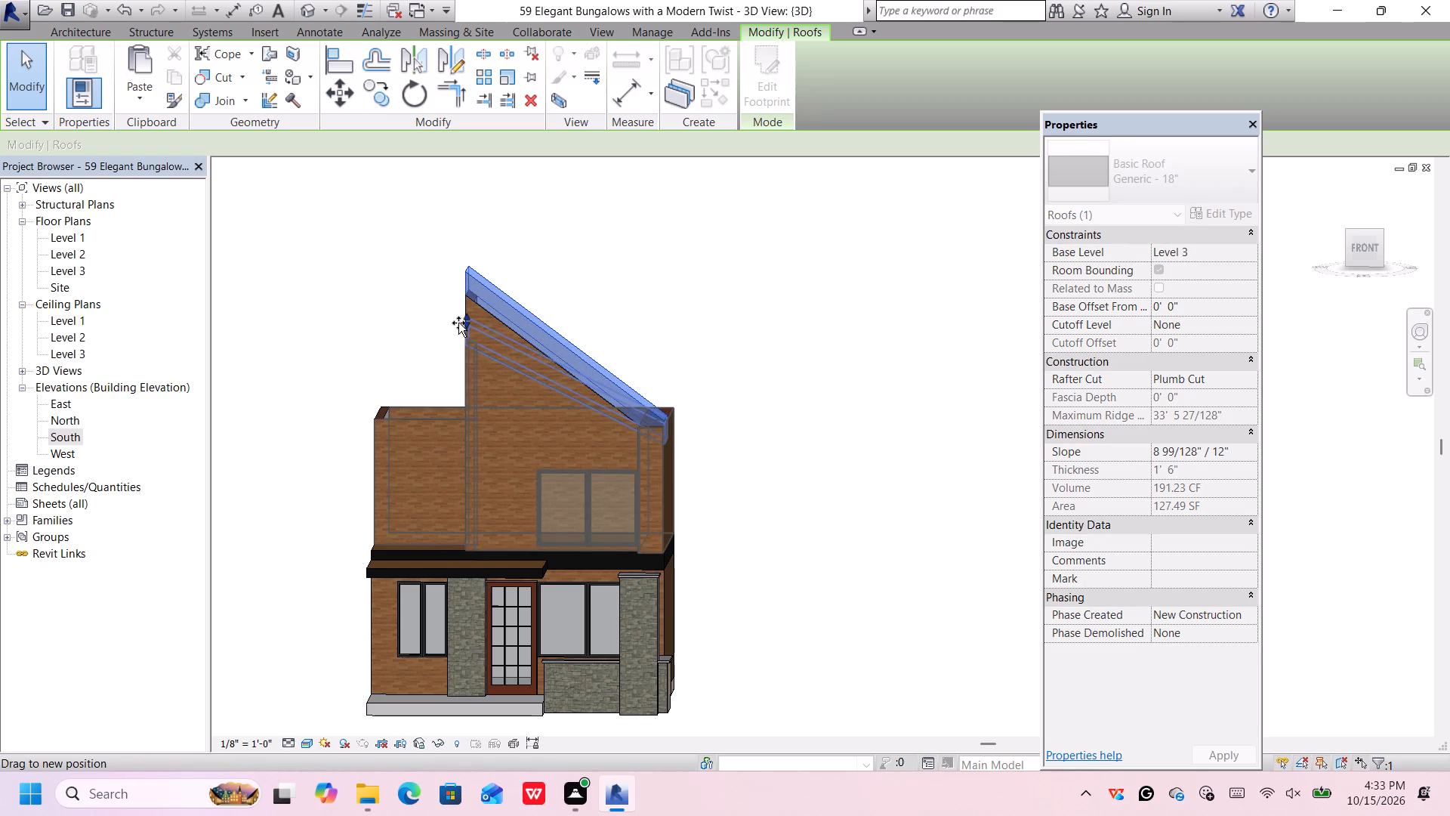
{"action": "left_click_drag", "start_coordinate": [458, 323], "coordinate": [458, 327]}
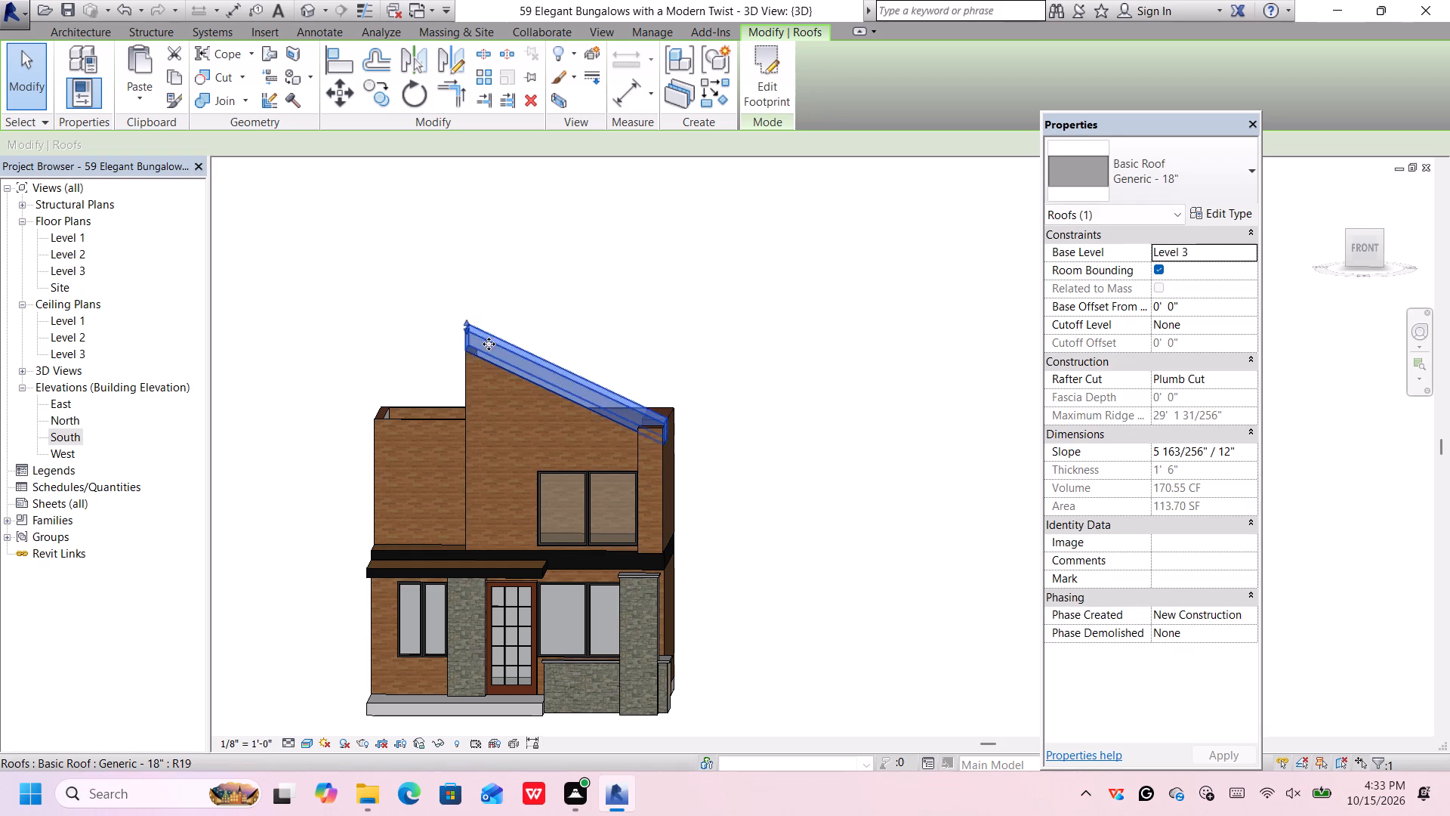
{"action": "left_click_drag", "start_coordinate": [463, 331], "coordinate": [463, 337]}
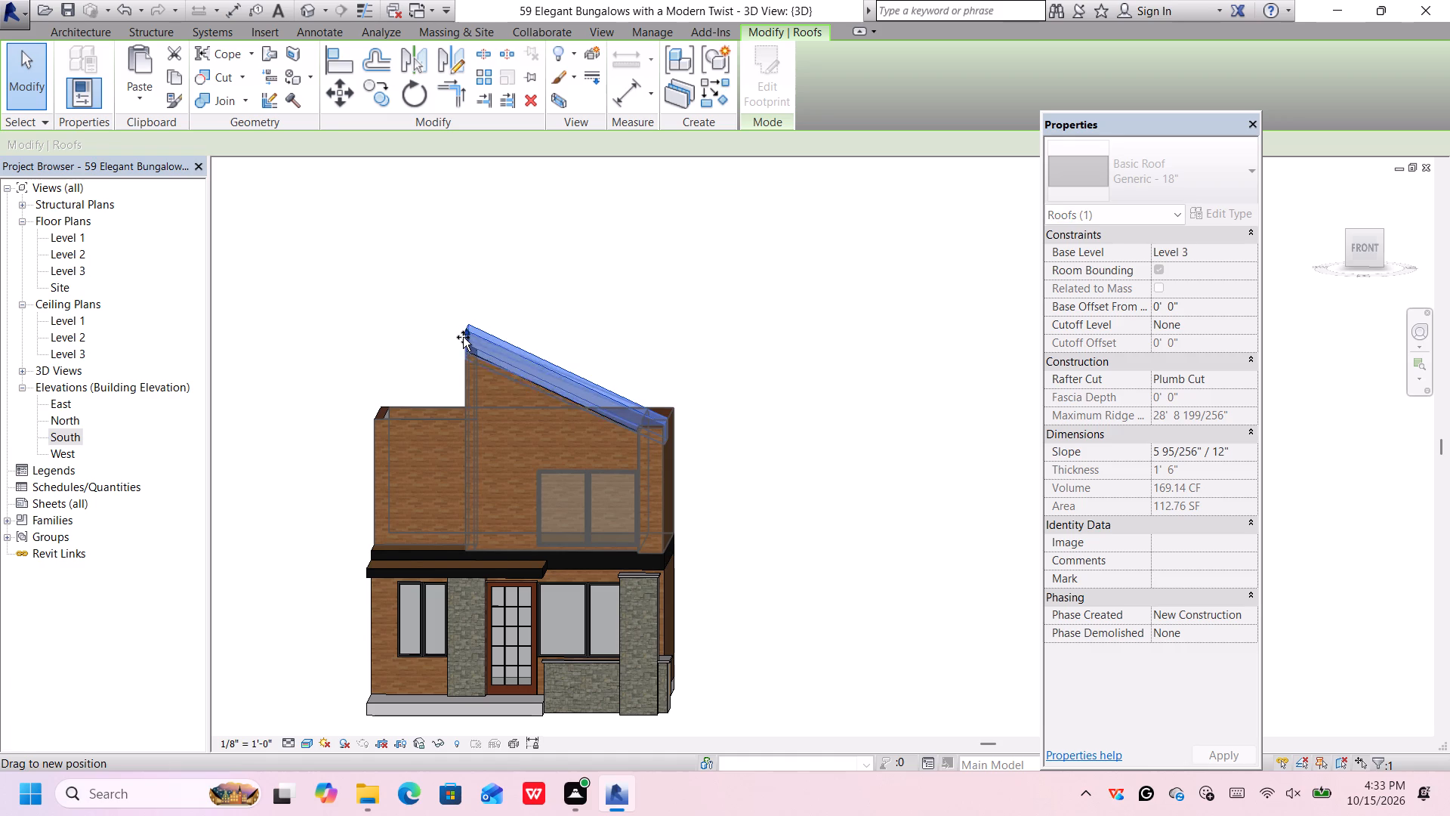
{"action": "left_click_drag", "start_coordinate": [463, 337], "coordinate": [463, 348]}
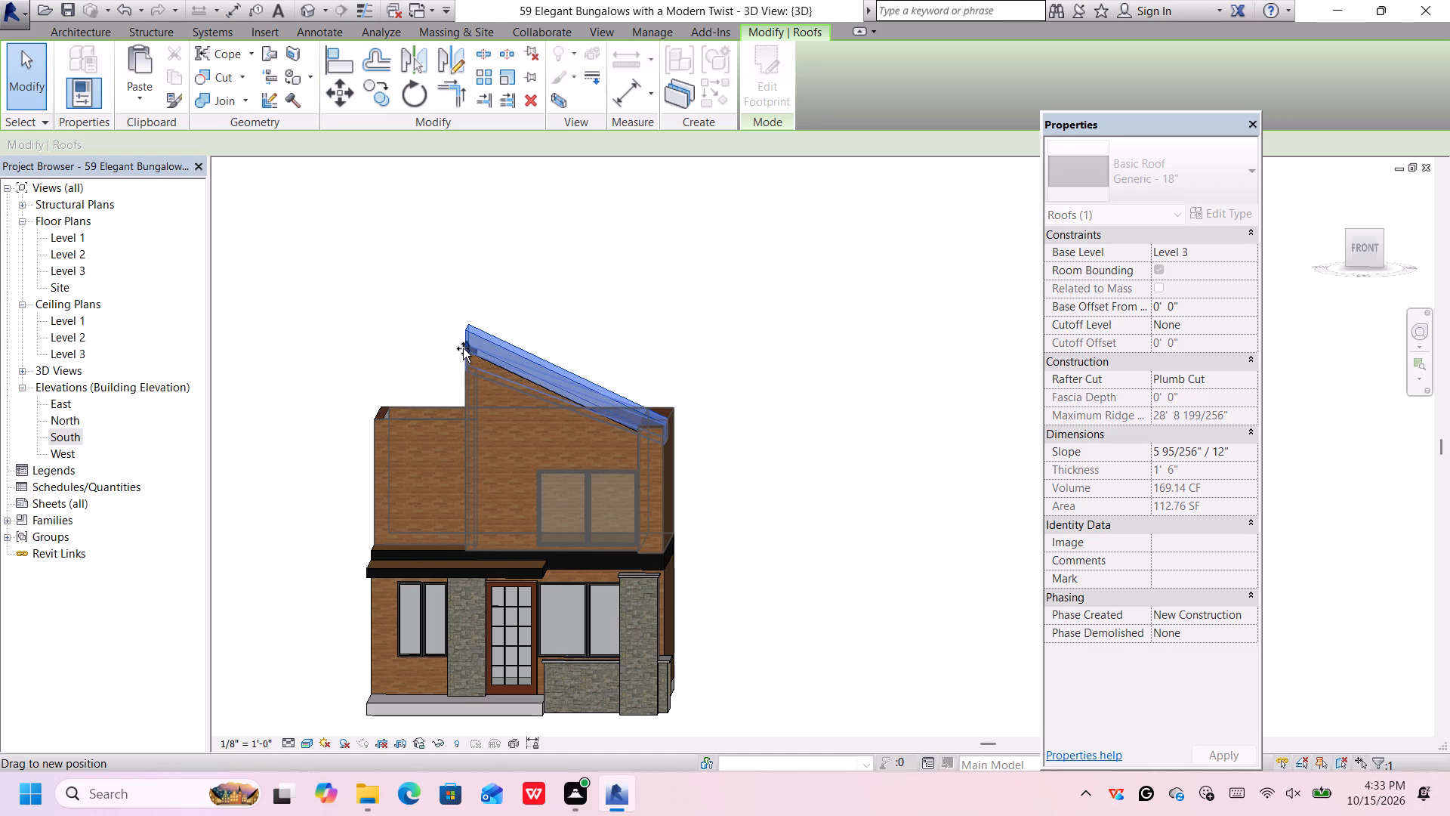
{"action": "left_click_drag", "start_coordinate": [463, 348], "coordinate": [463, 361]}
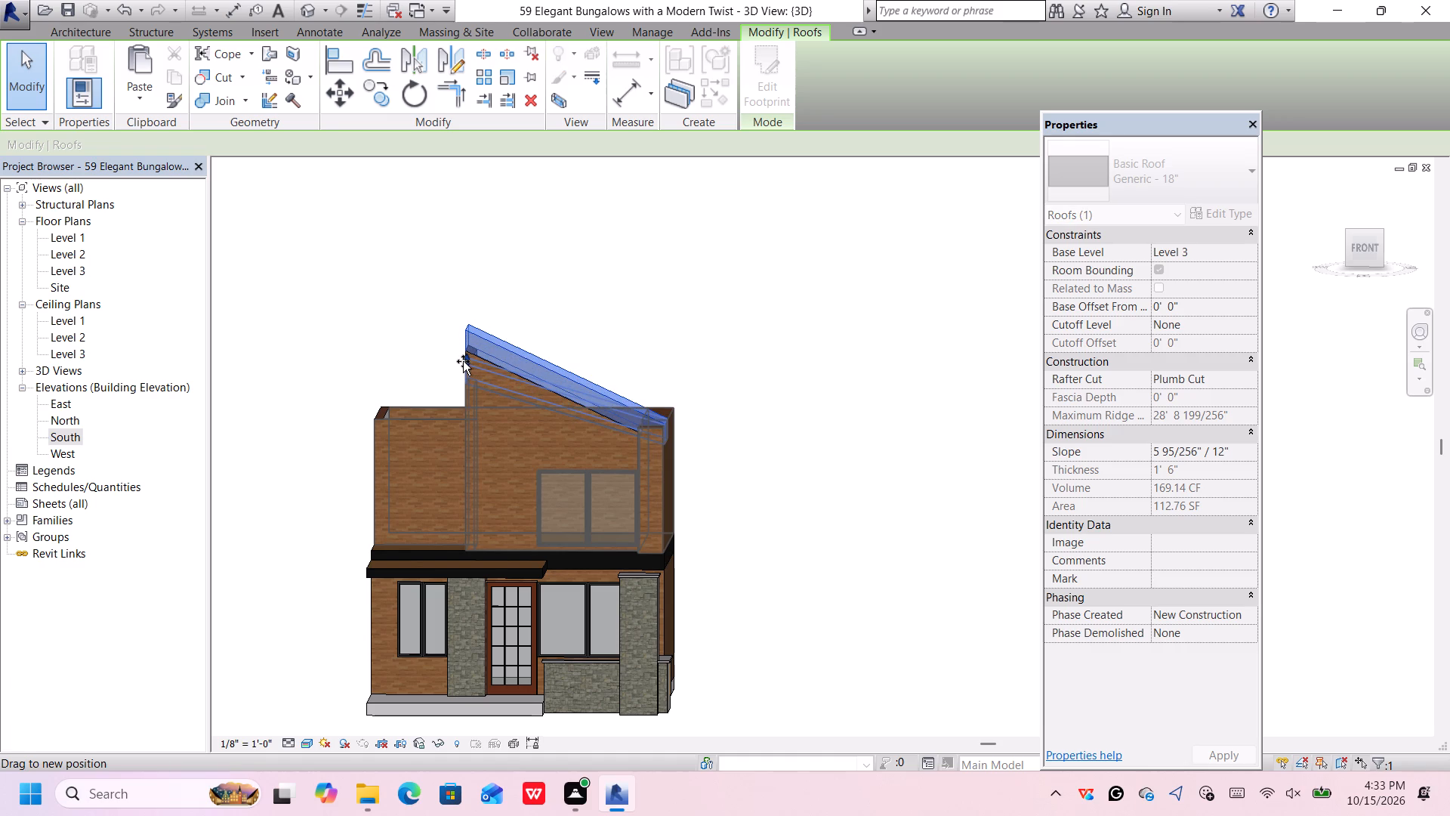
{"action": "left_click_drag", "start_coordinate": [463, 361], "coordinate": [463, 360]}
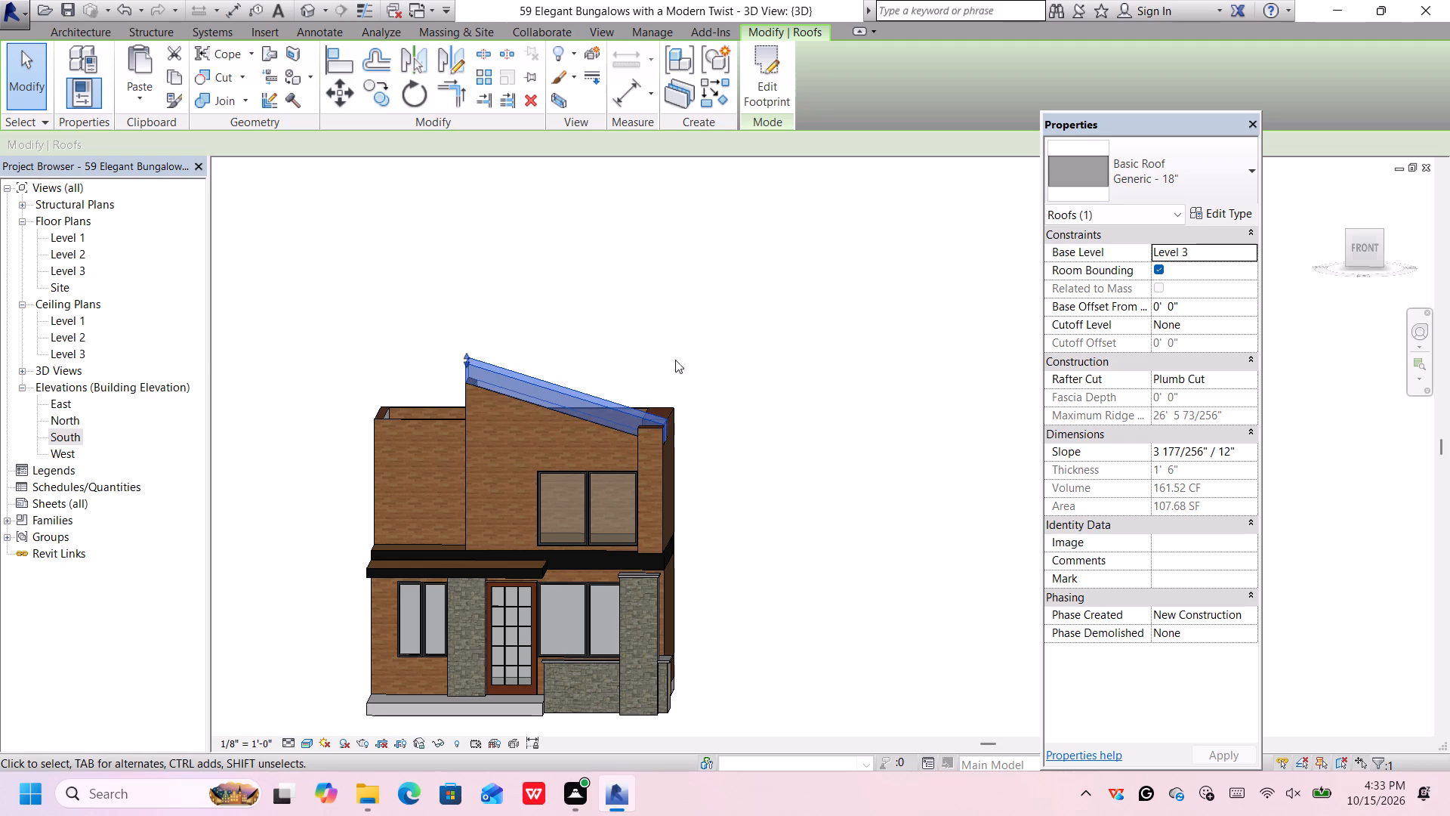
Delete the single-slope roof over the front projecting room.
{"action": "key", "text": "Delete"}
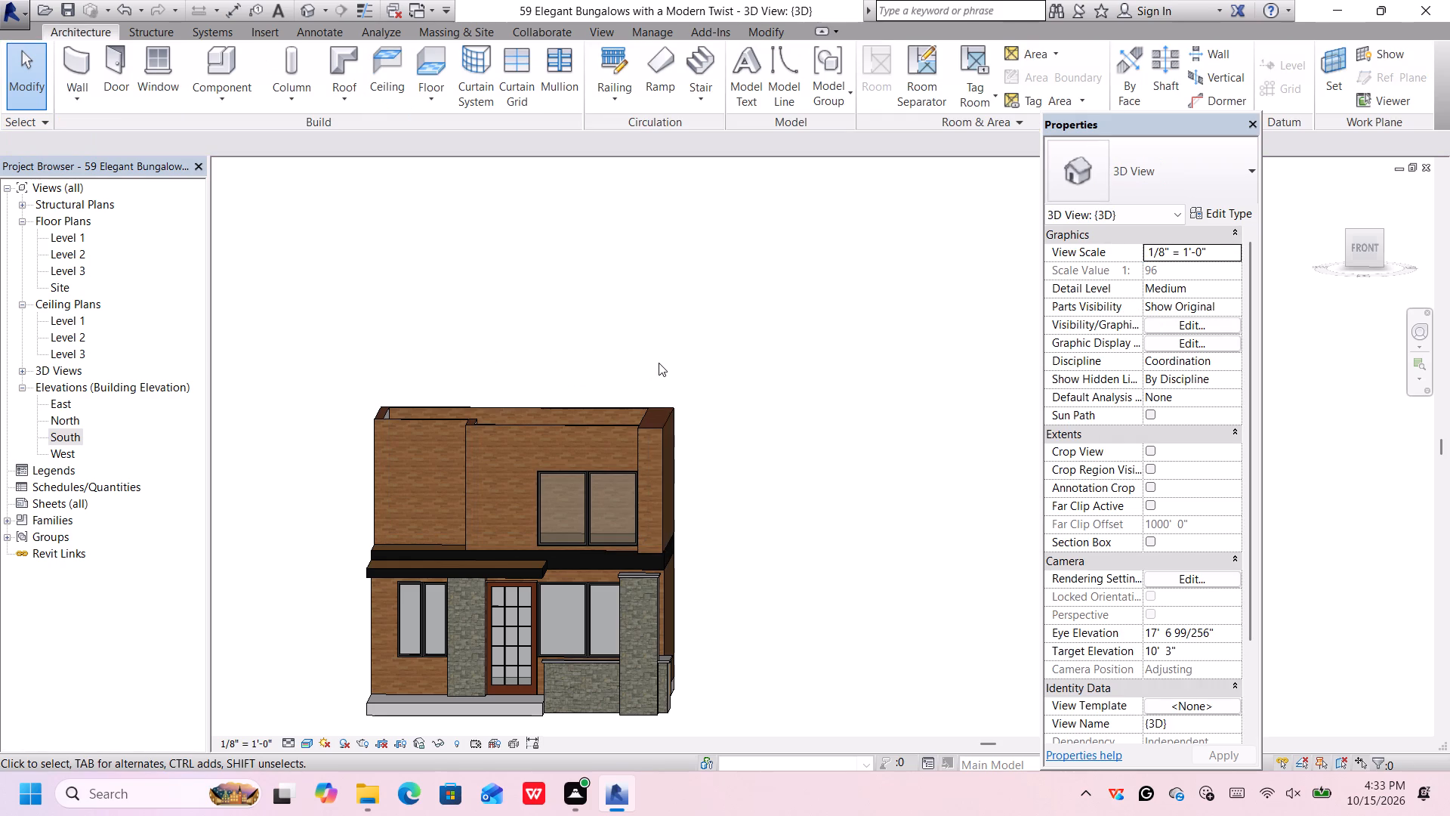
Start a roof by footprint on Level 3 and sketch a rectangle about 21' 6" by 10' 0", overhanging the front room's west, south and east walls.
{"action": "scroll", "coordinate": [709, 399], "scroll_direction": "down", "scroll_amount": 1}
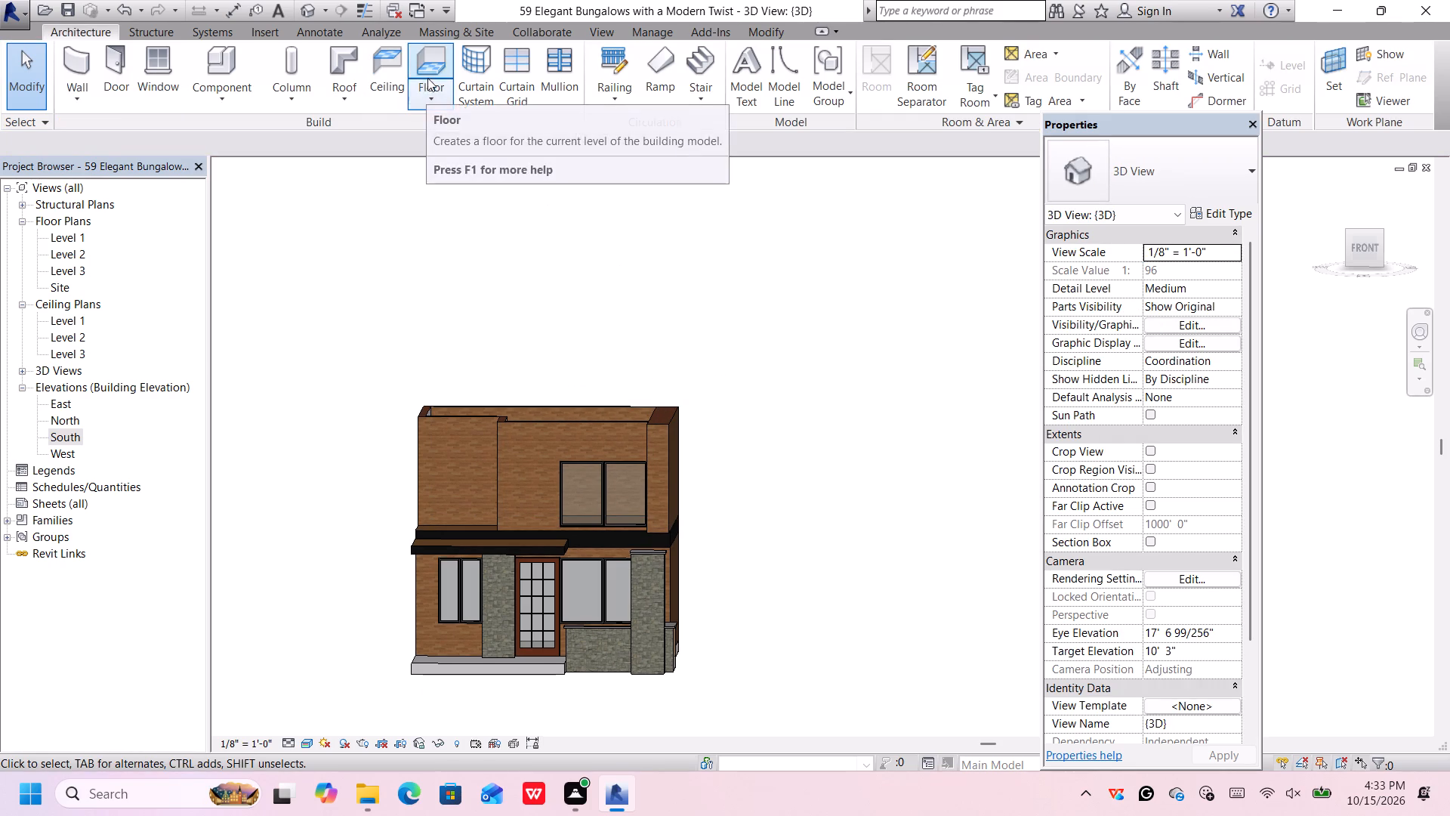
{"action": "left_click", "coordinate": [335, 98]}
{"action": "left_click", "coordinate": [357, 126]}
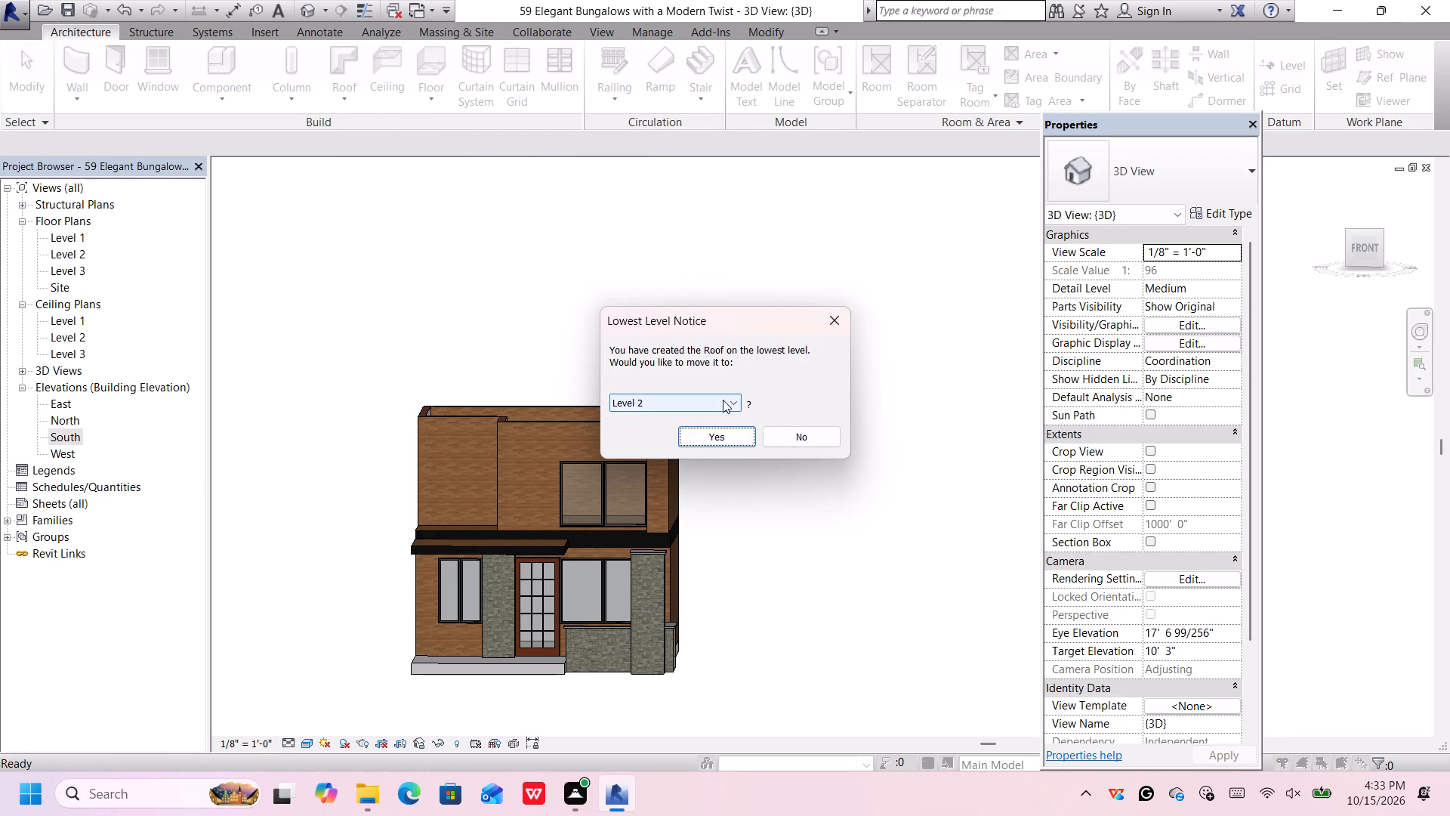
{"action": "left_click", "coordinate": [723, 400]}
{"action": "left_click", "coordinate": [714, 441]}
{"action": "left_click", "coordinate": [719, 435]}
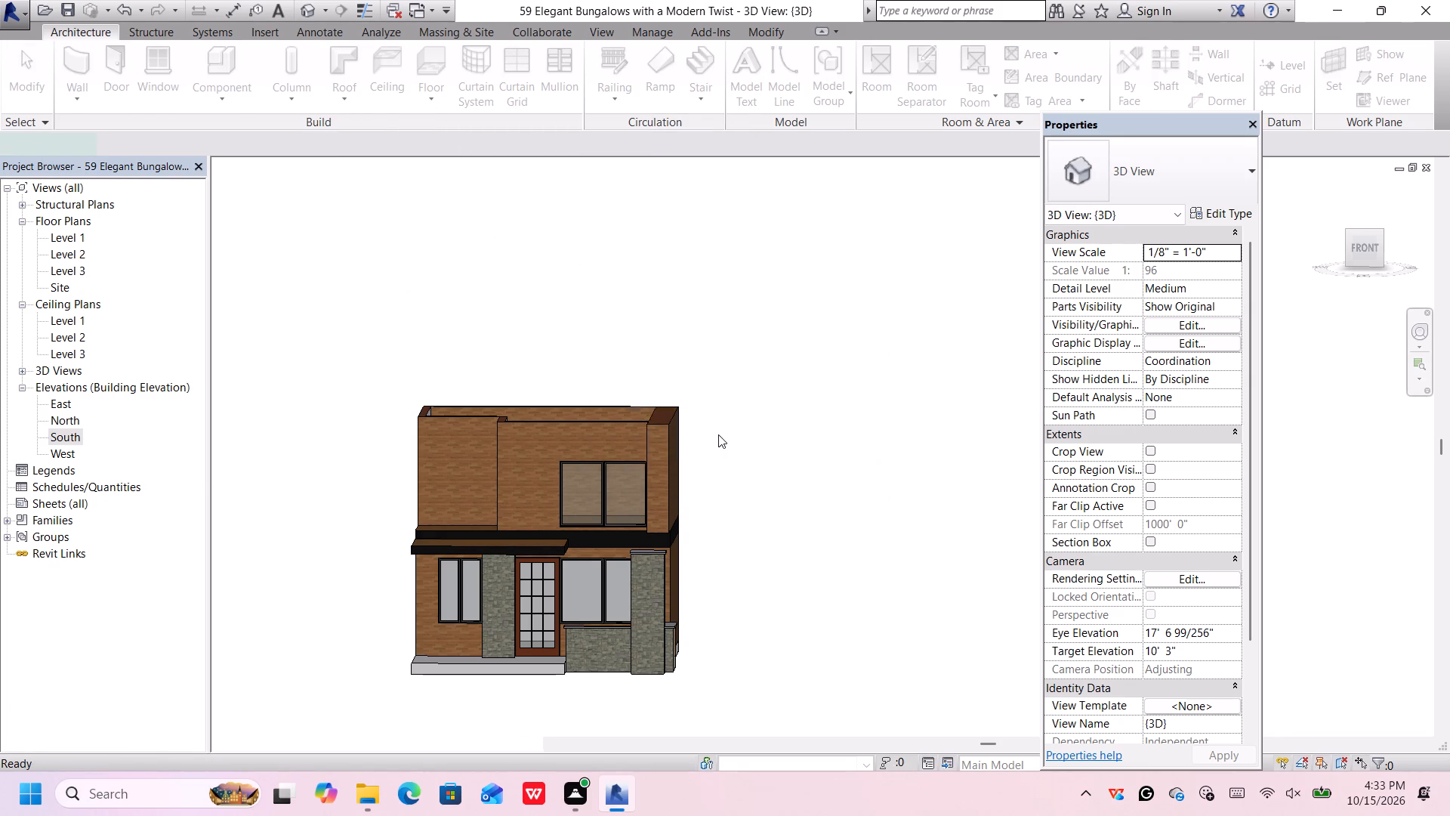
{"action": "left_click", "coordinate": [1364, 232]}
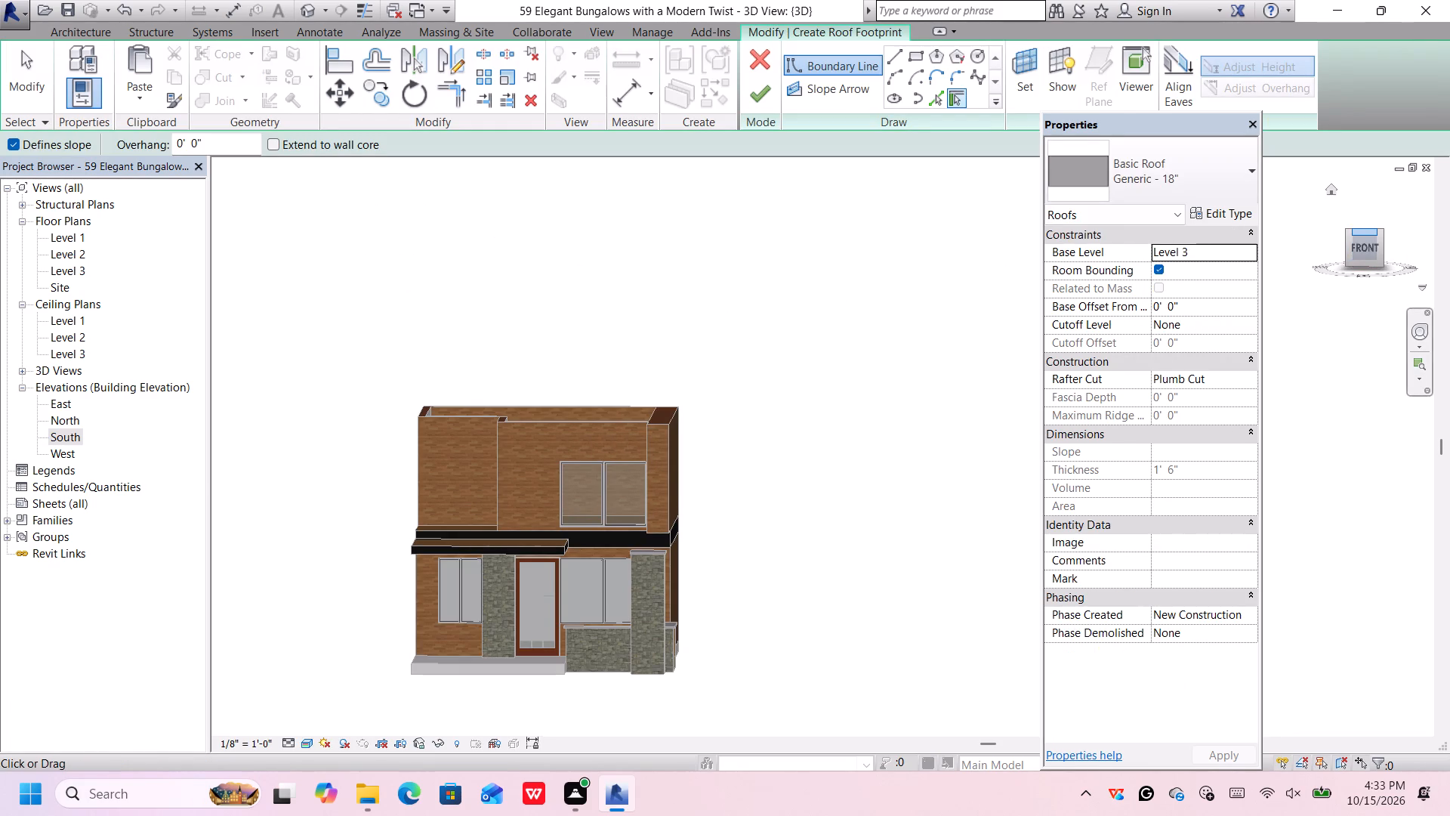
{"action": "left_click", "coordinate": [1364, 232]}
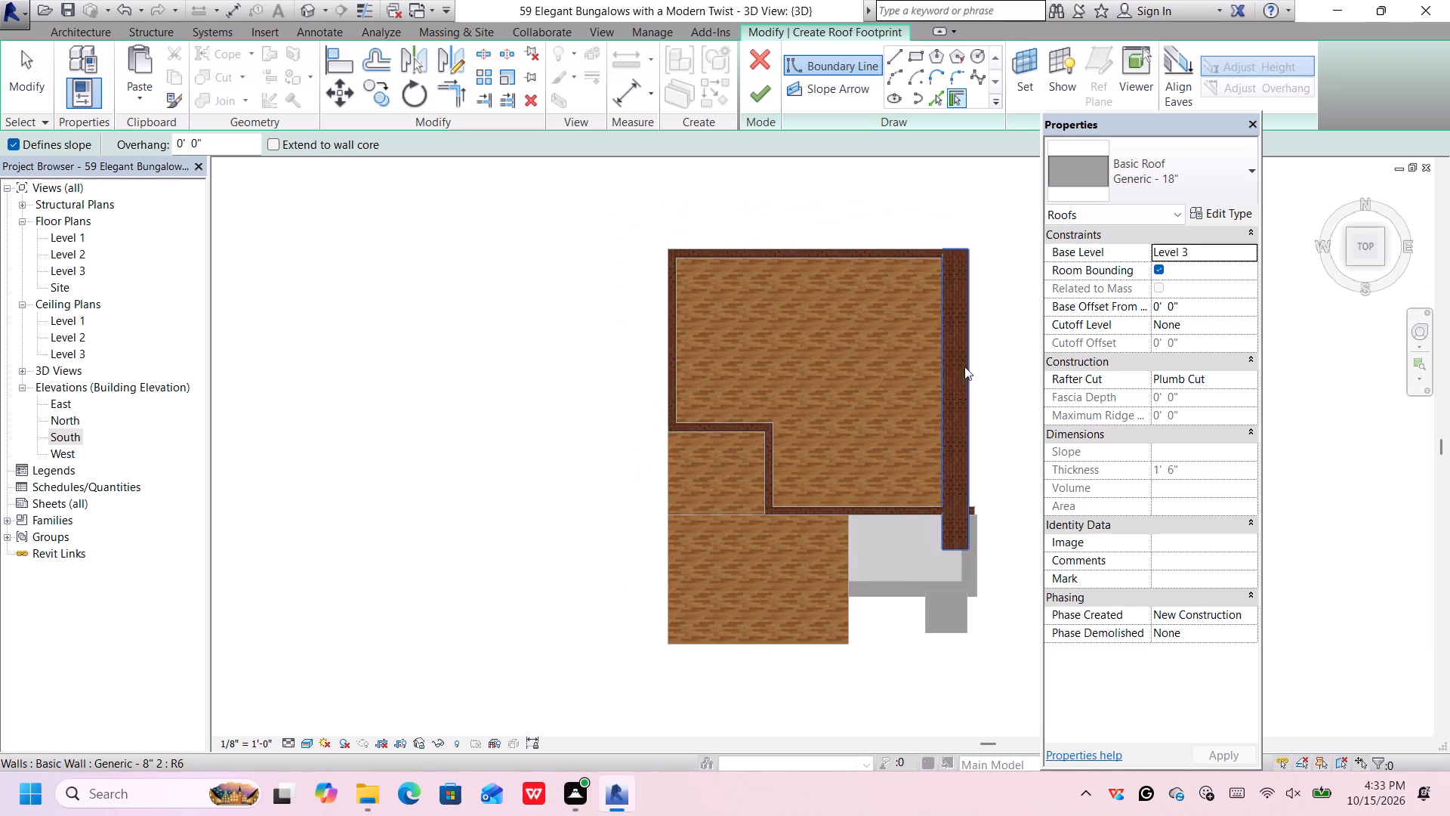
{"action": "middle_click_drag", "start_coordinate": [1001, 381], "coordinate": [805, 334]}
{"action": "left_click", "coordinate": [917, 62]}
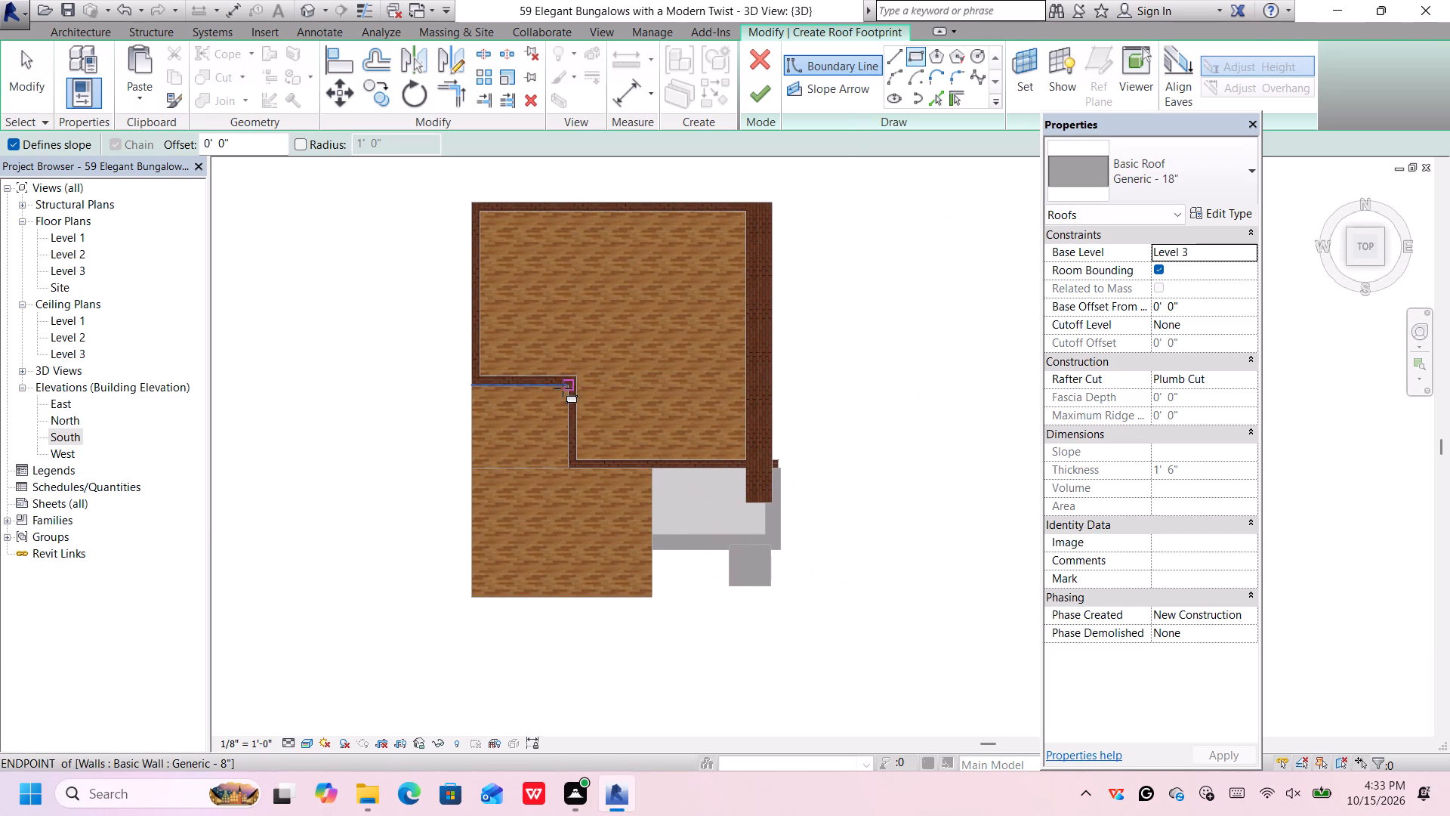
{"action": "scroll", "coordinate": [561, 388], "scroll_direction": "up", "scroll_amount": 4}
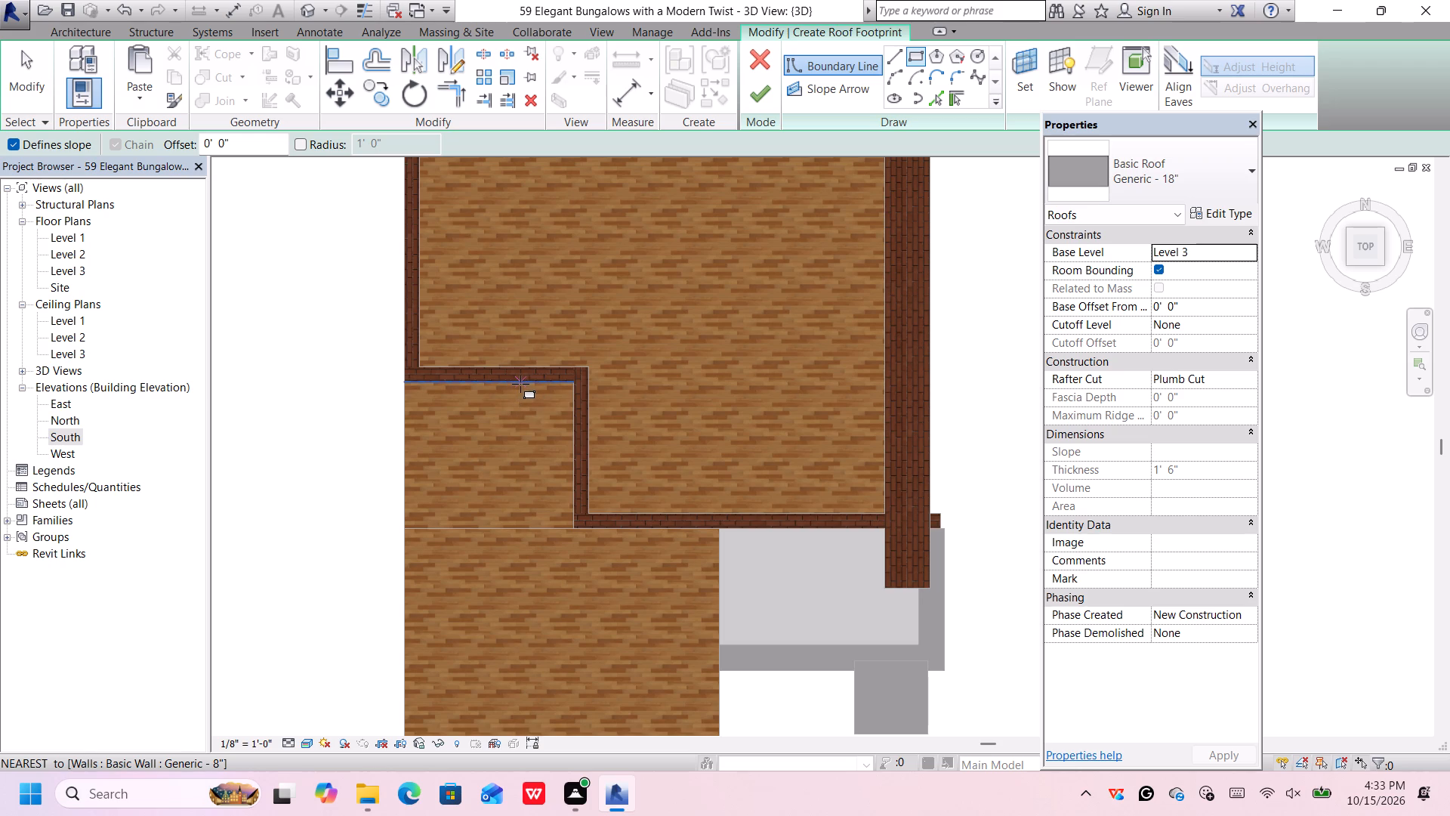
{"action": "left_click", "coordinate": [525, 384]}
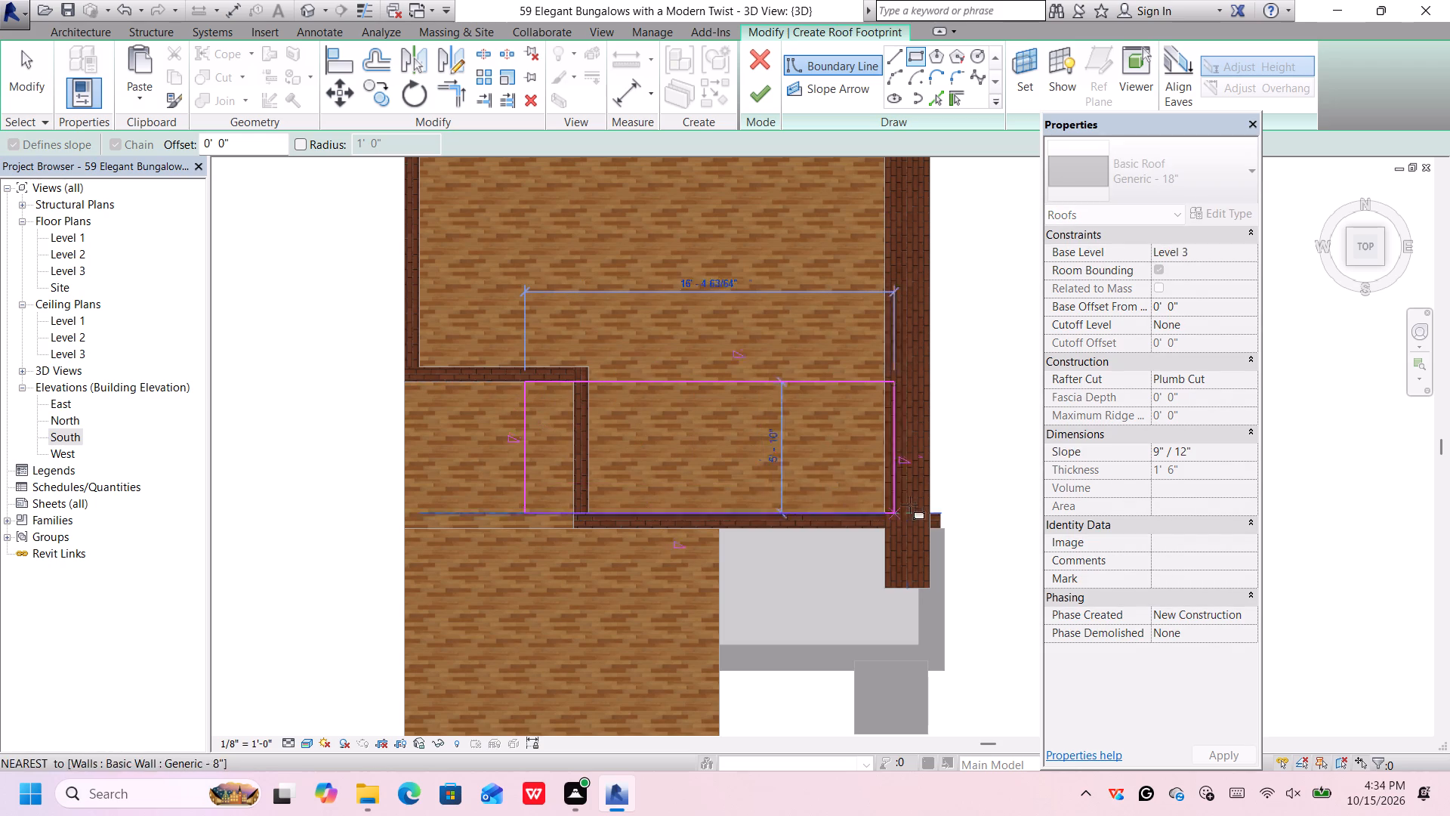
{"action": "middle_click_drag", "start_coordinate": [947, 504], "coordinate": [818, 461]}
{"action": "middle_click", "coordinate": [818, 461]}
{"action": "scroll", "coordinate": [825, 462], "scroll_direction": "up", "scroll_amount": 1}
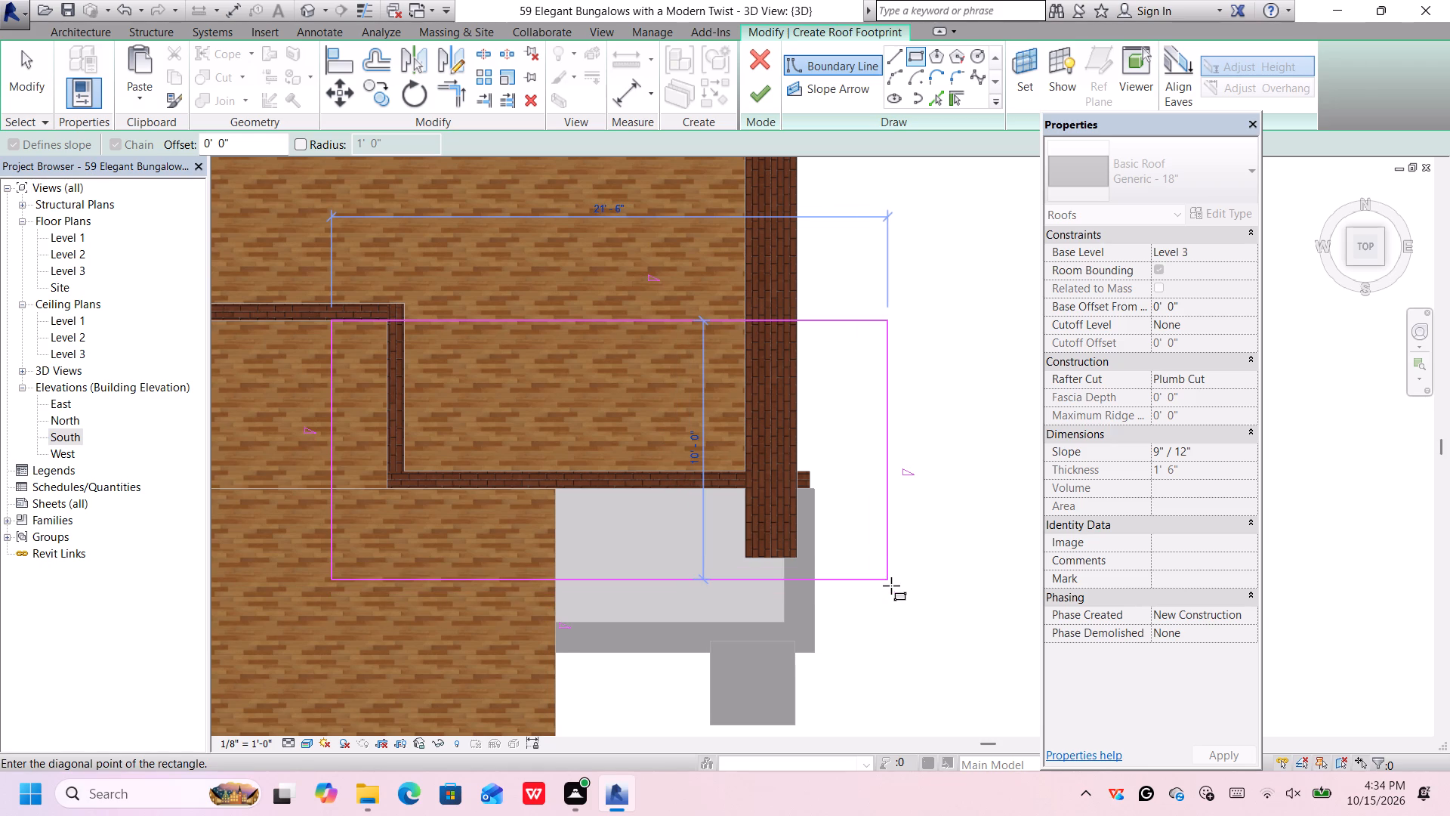
{"action": "left_click", "coordinate": [891, 586]}
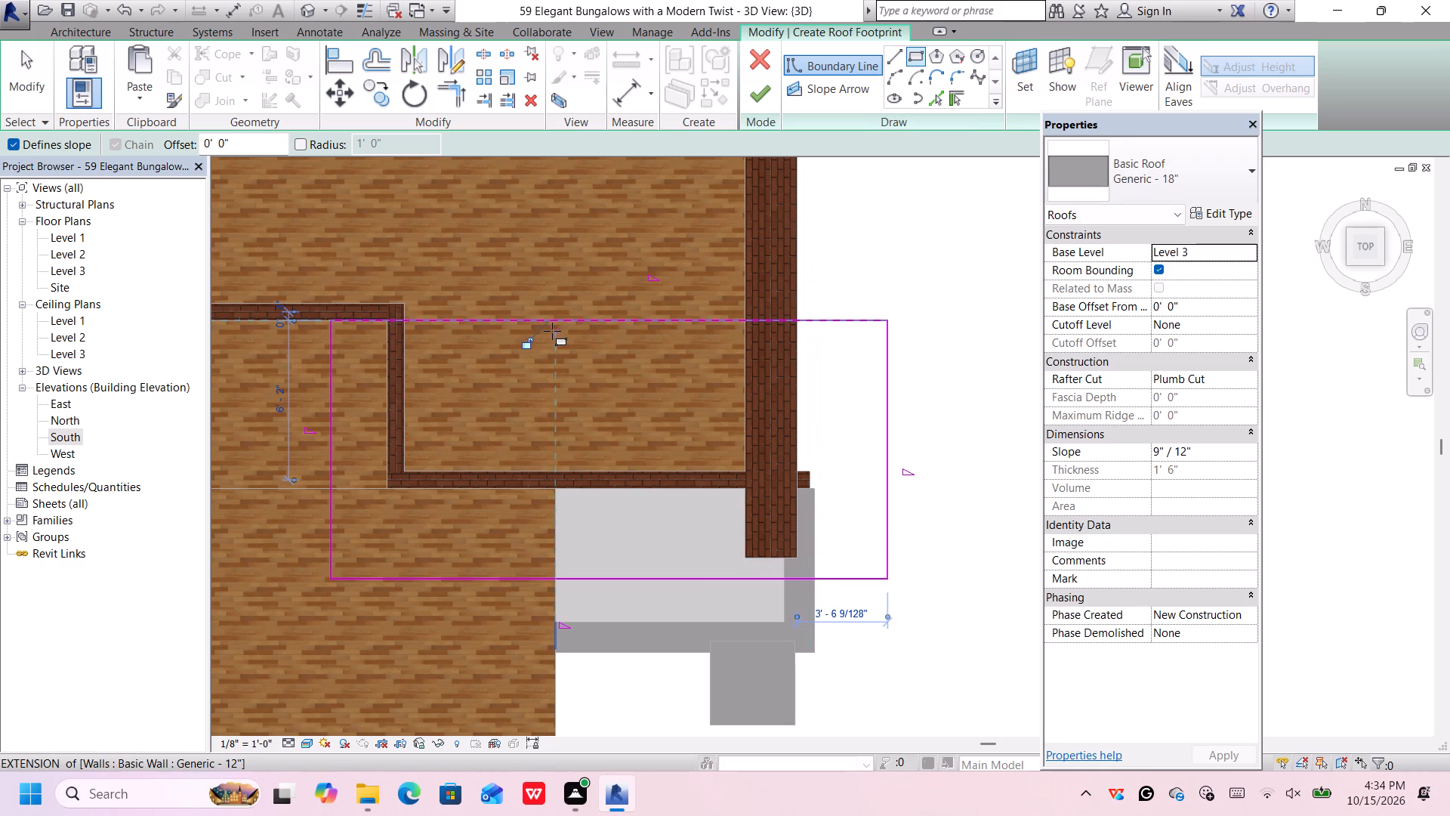
{"action": "key", "text": "Escape"}
{"action": "key", "text": "Escape"}
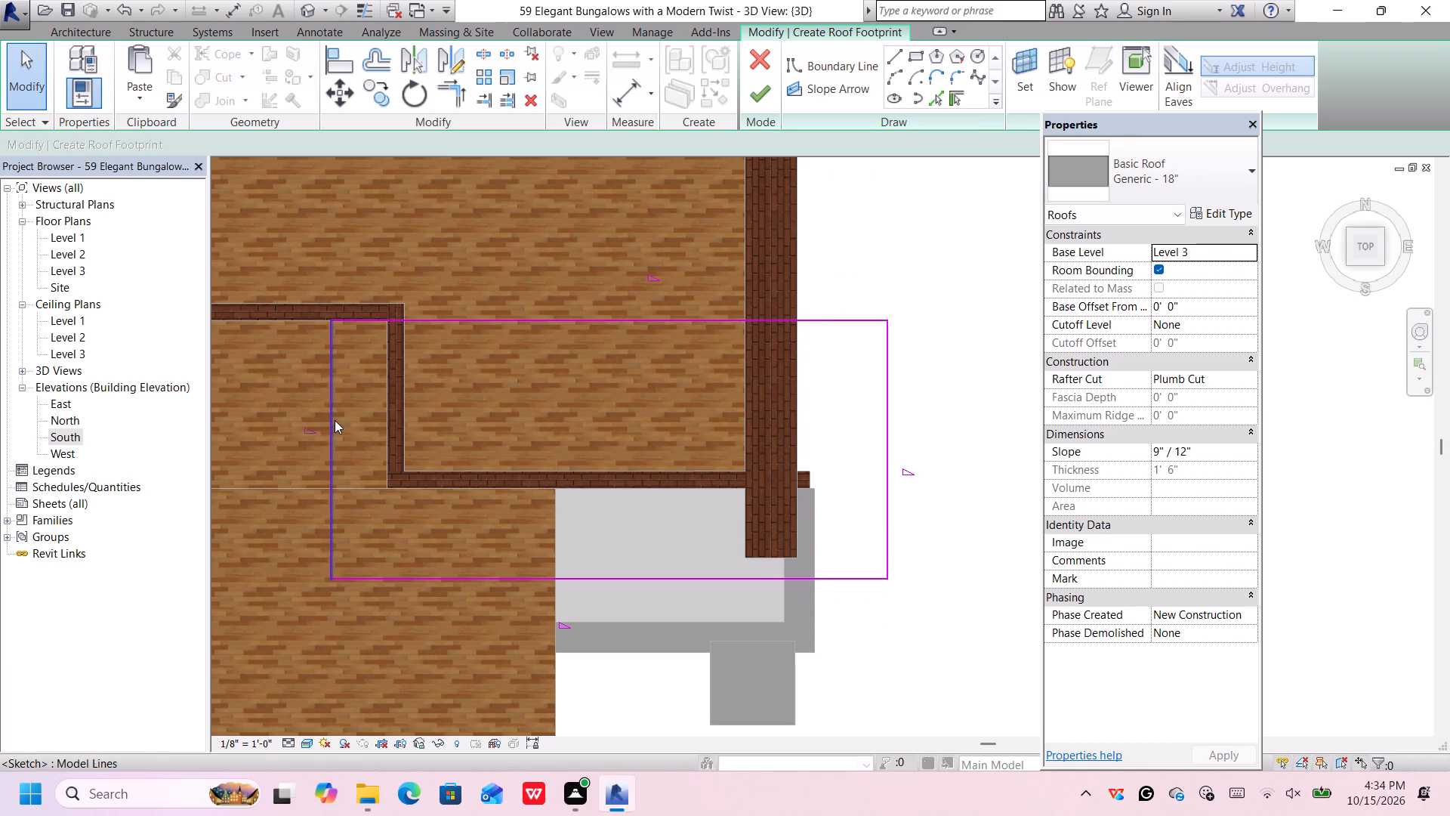
Turn off slope definition for the west, north and south edges of the roof footprint.
{"action": "left_click", "coordinate": [334, 433]}
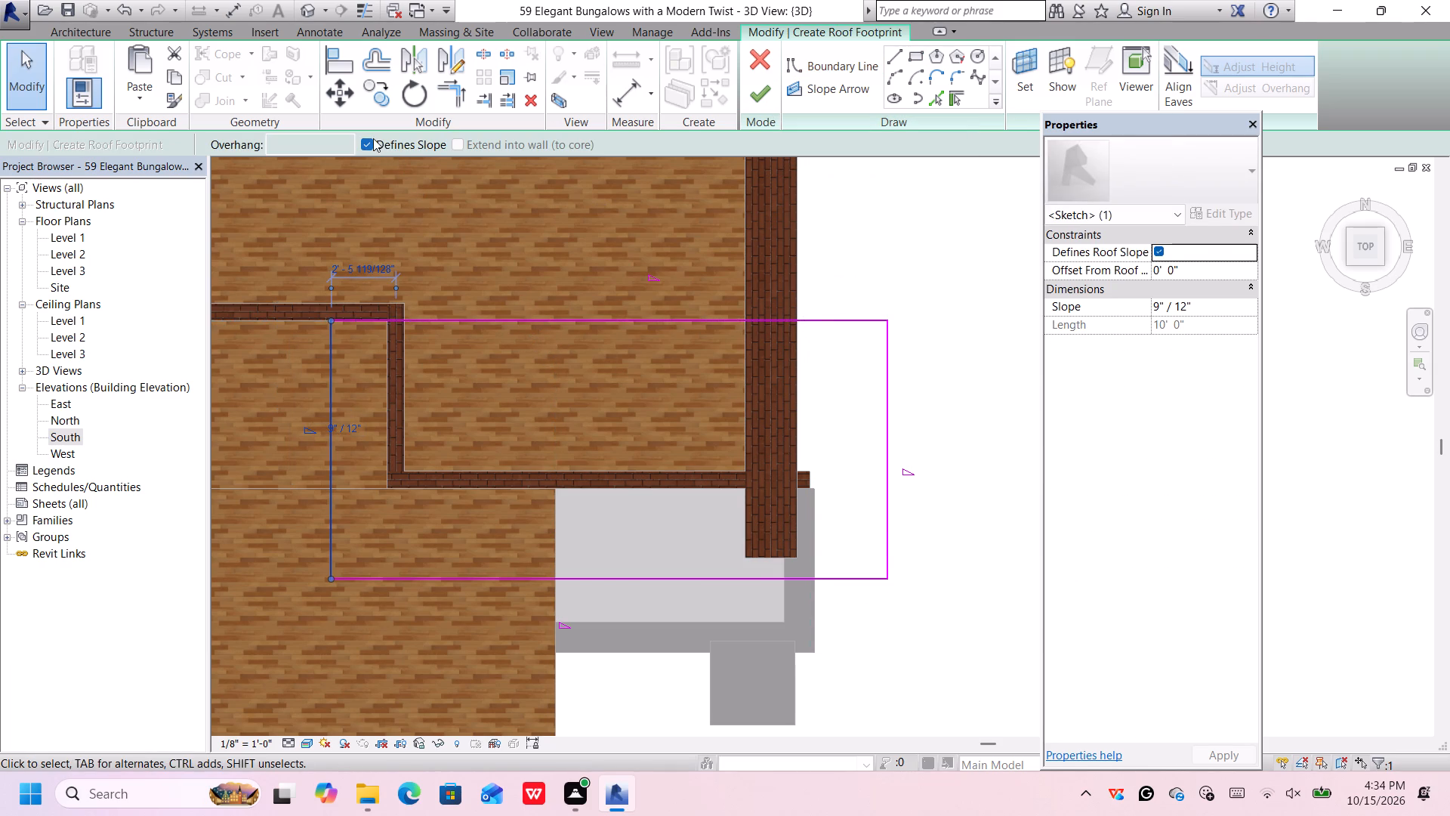
{"action": "left_click", "coordinate": [373, 138]}
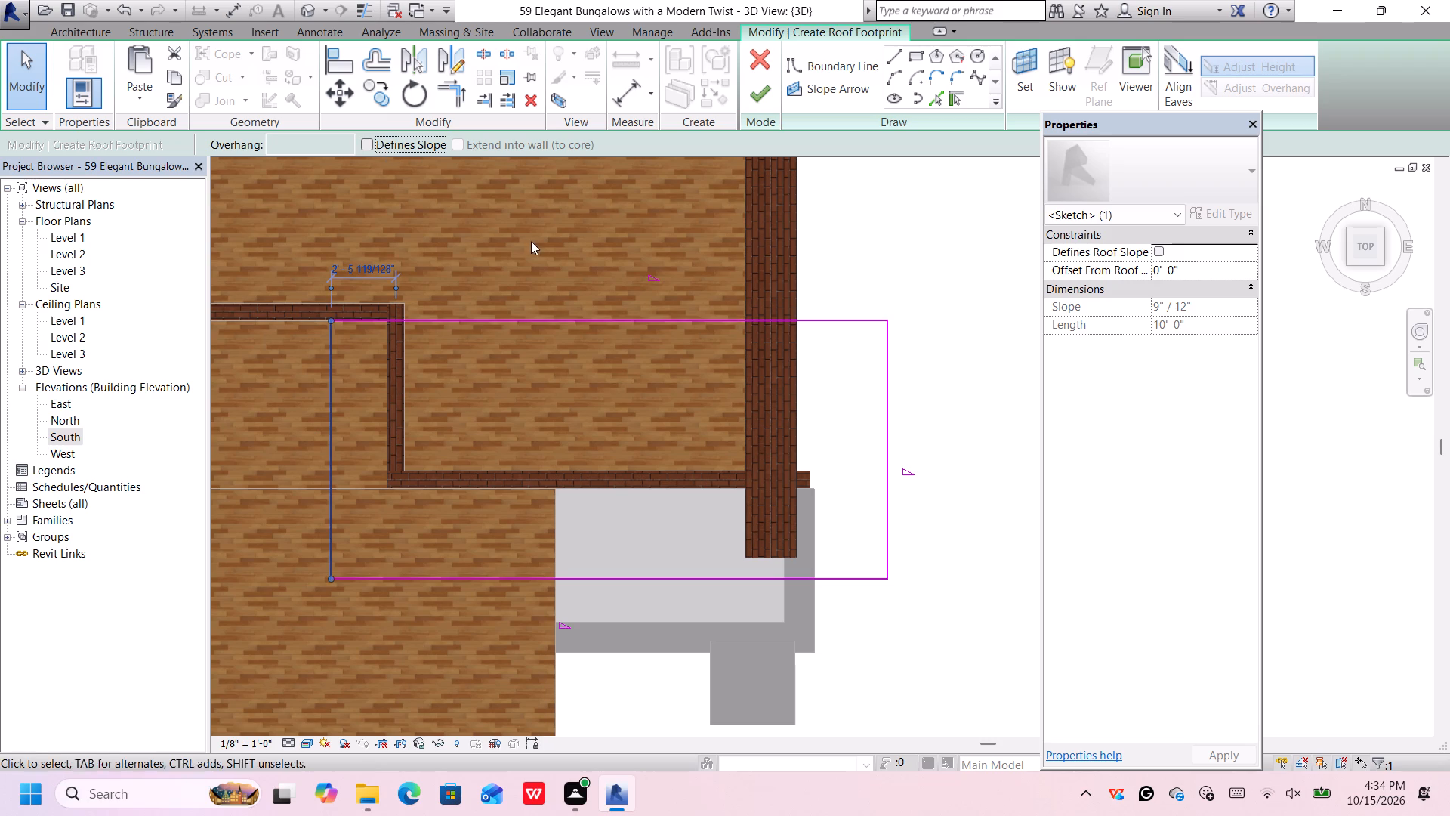
{"action": "left_click", "coordinate": [571, 319]}
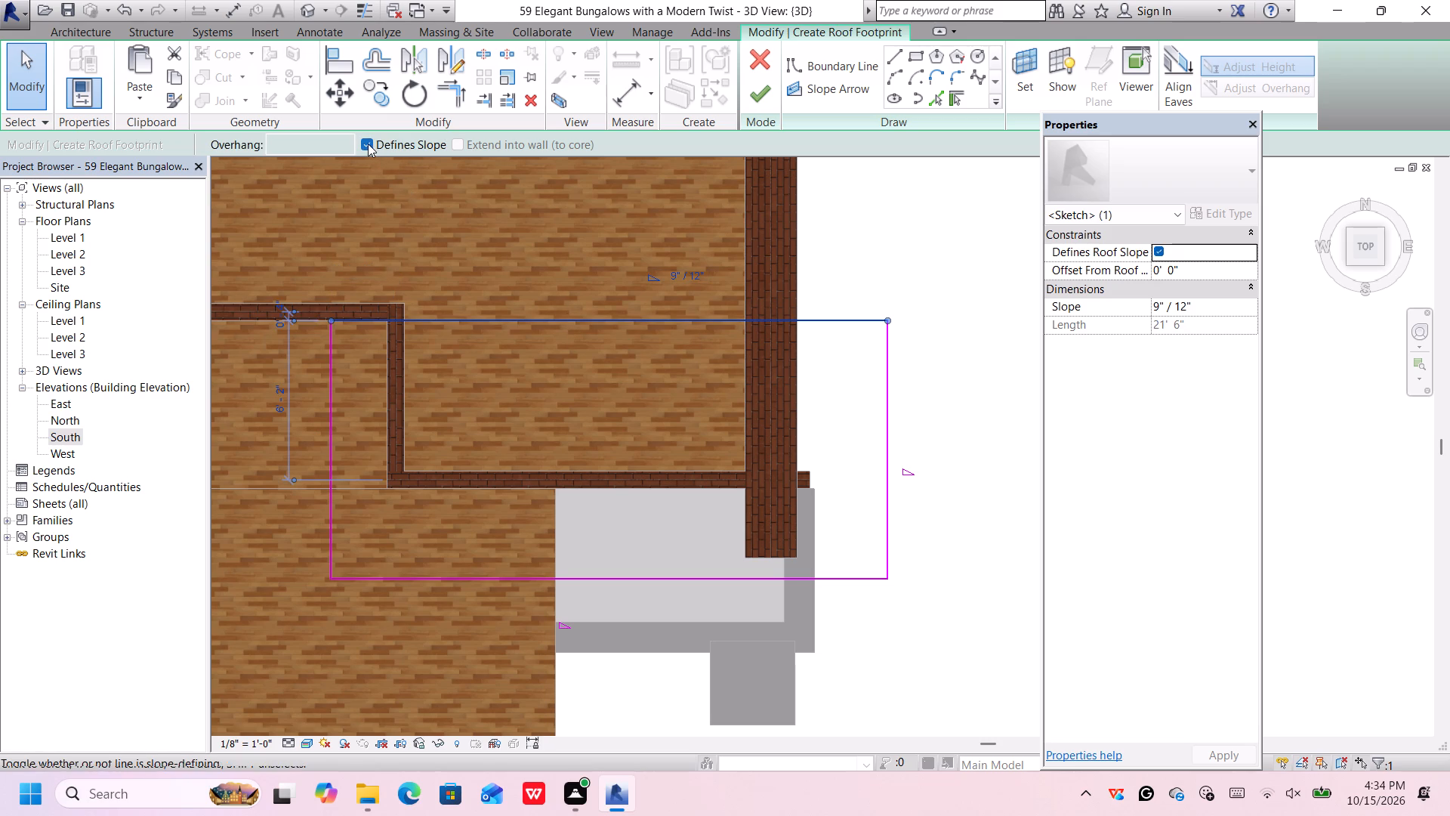
{"action": "left_click", "coordinate": [368, 144]}
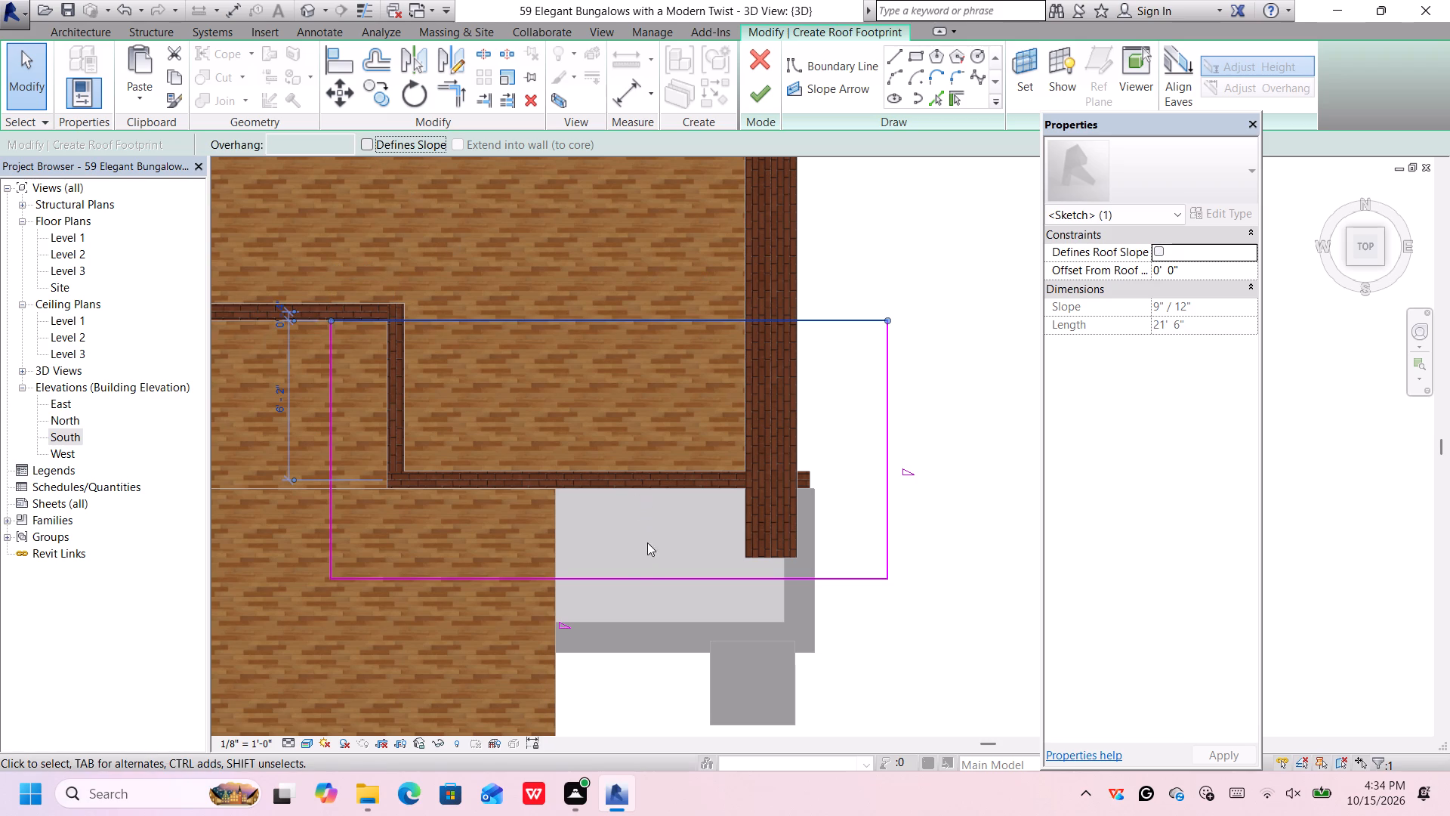
{"action": "left_click", "coordinate": [634, 580]}
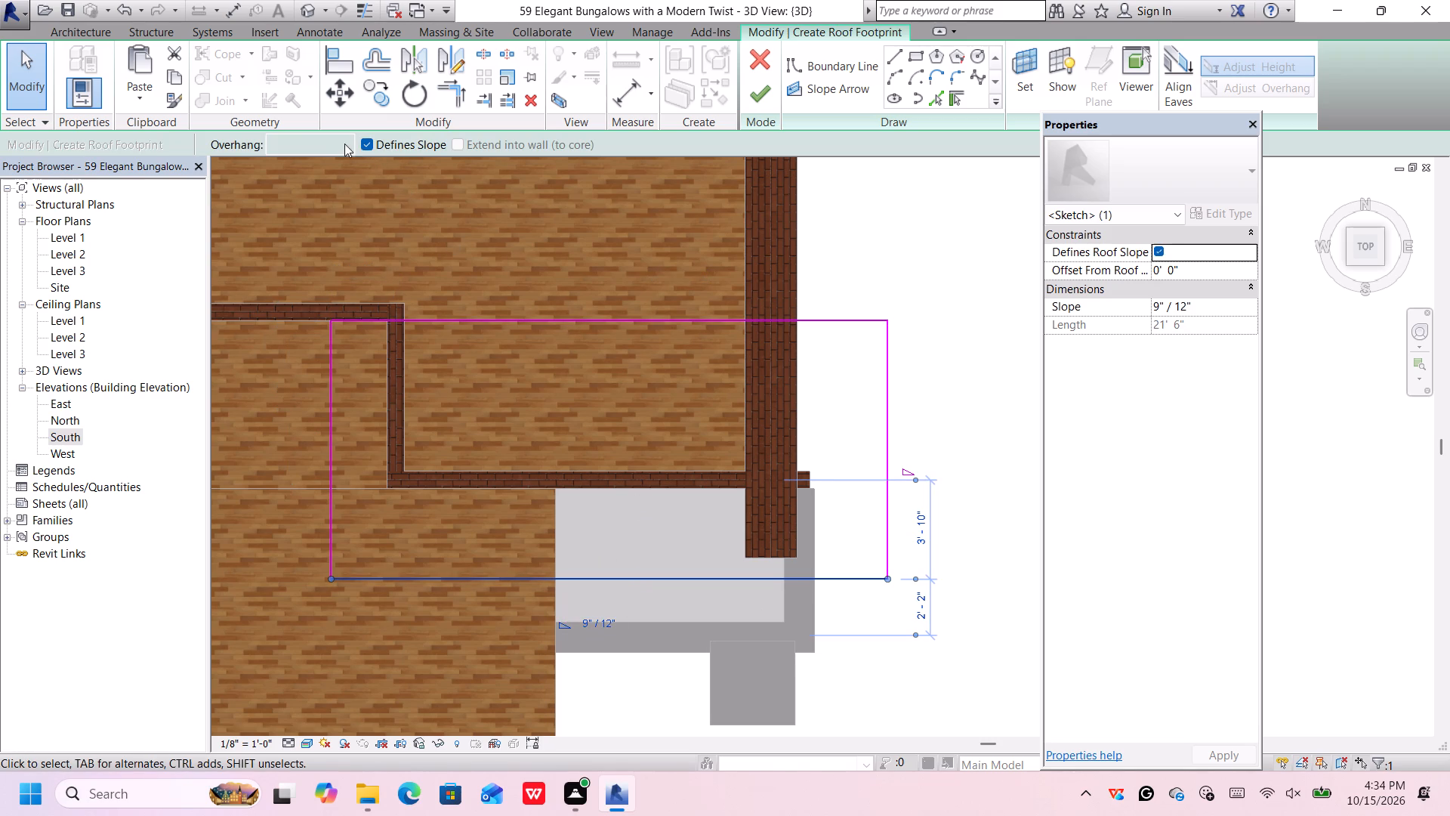
{"action": "left_click", "coordinate": [369, 146]}
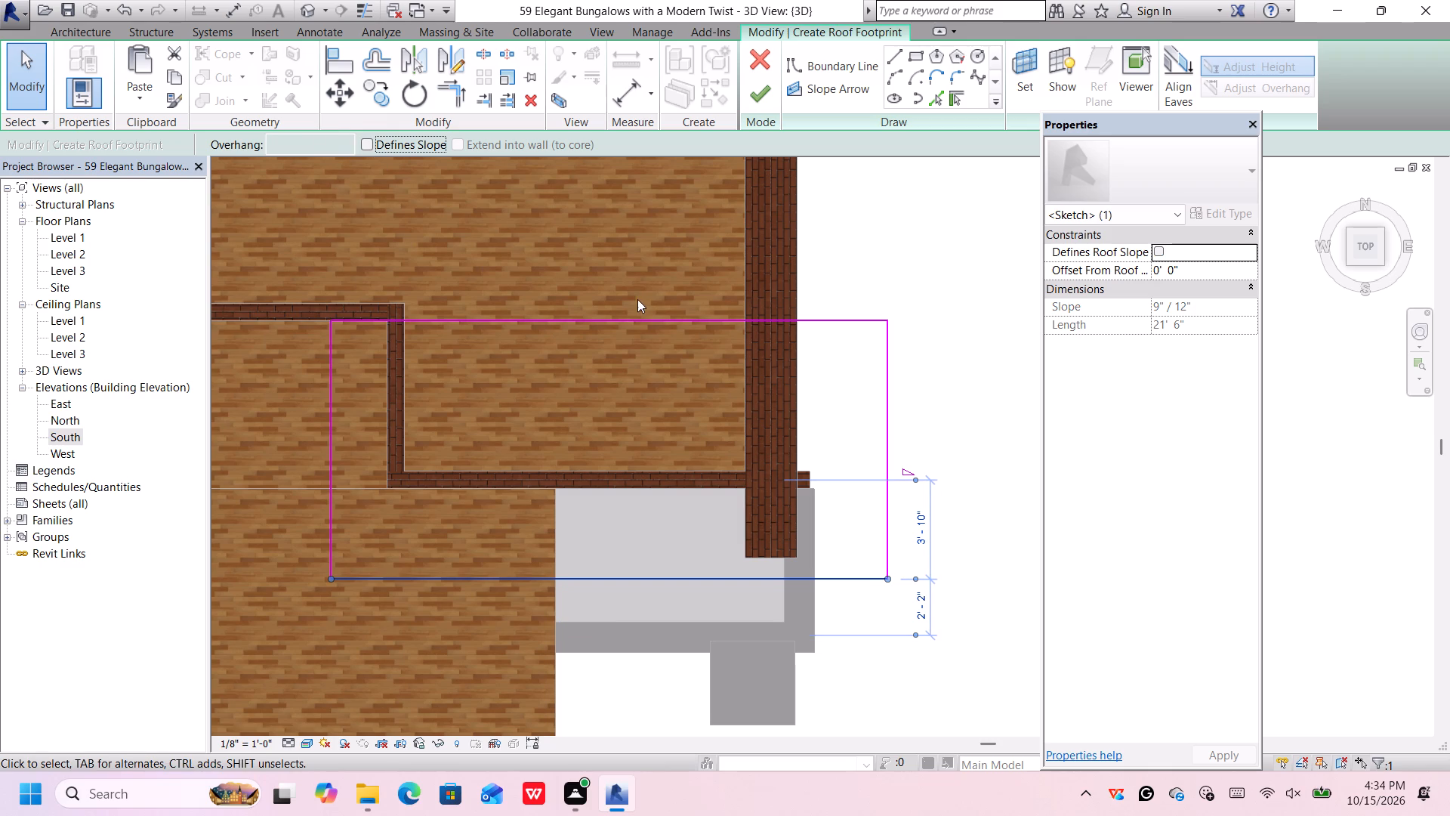
Finish the roof footprint and attach the highlighted walls to the roof.
{"action": "left_click", "coordinate": [758, 93]}
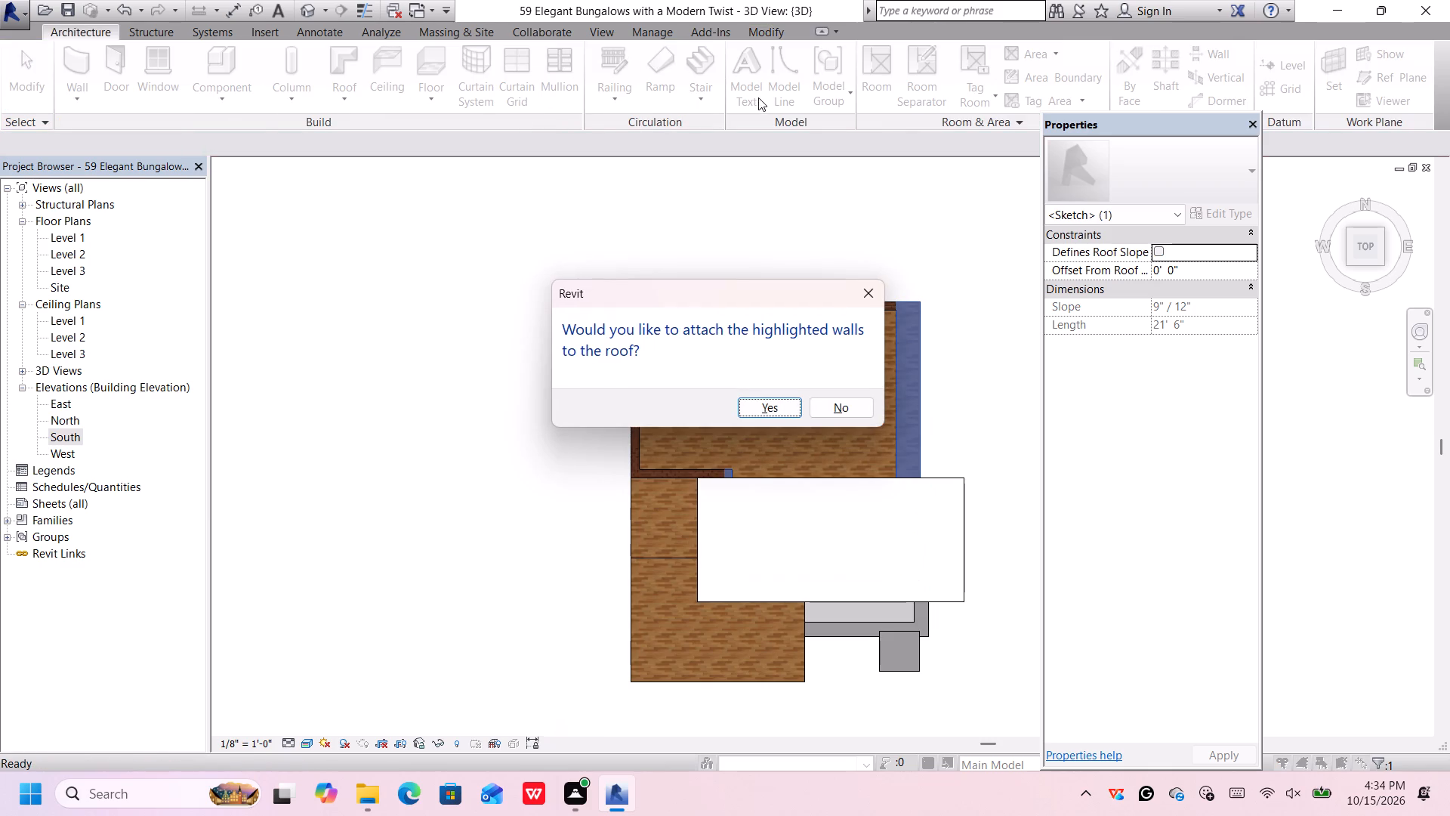
{"action": "left_click", "coordinate": [767, 410]}
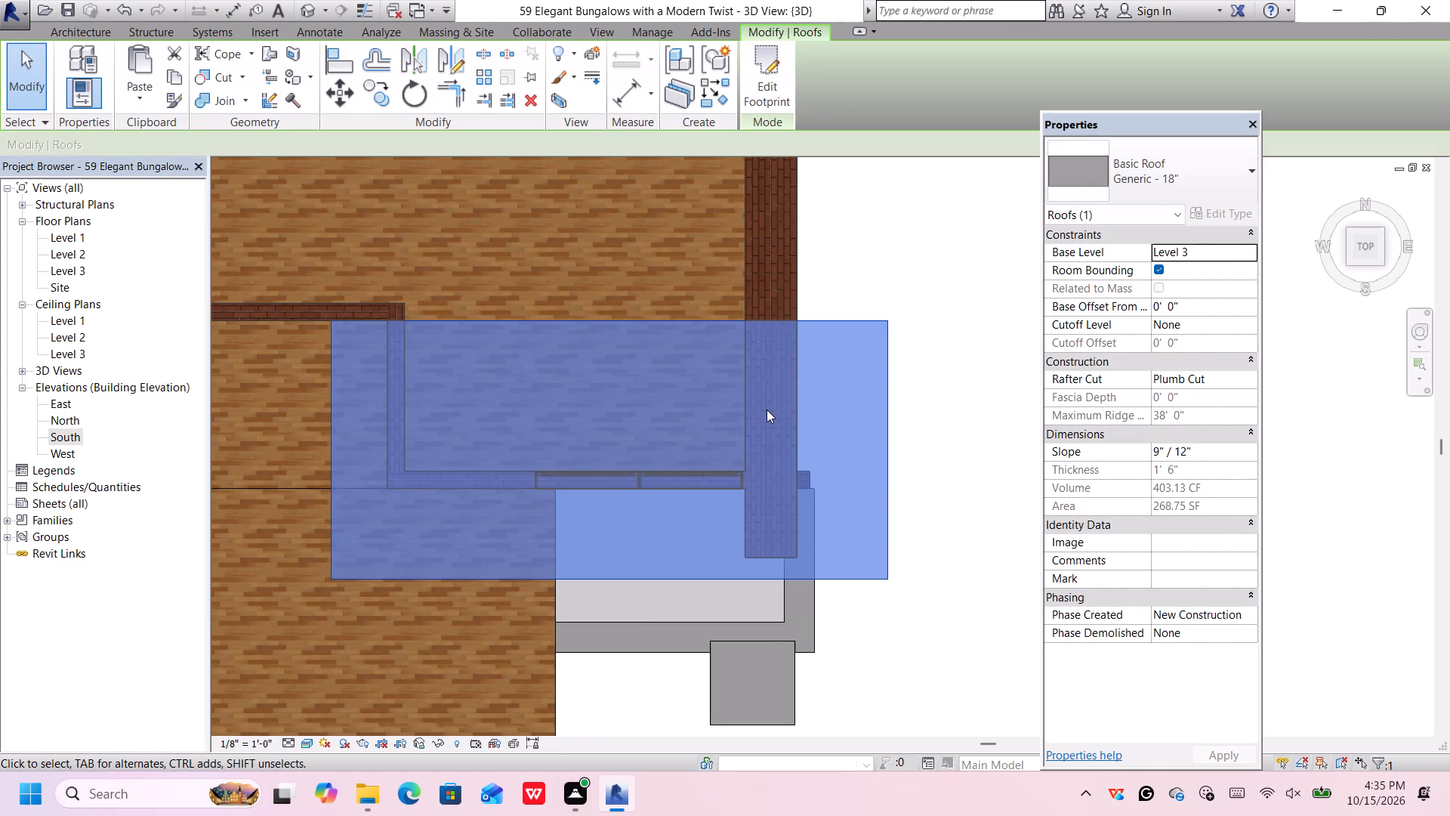
{"action": "scroll", "coordinate": [767, 410], "scroll_direction": "down", "scroll_amount": 5}
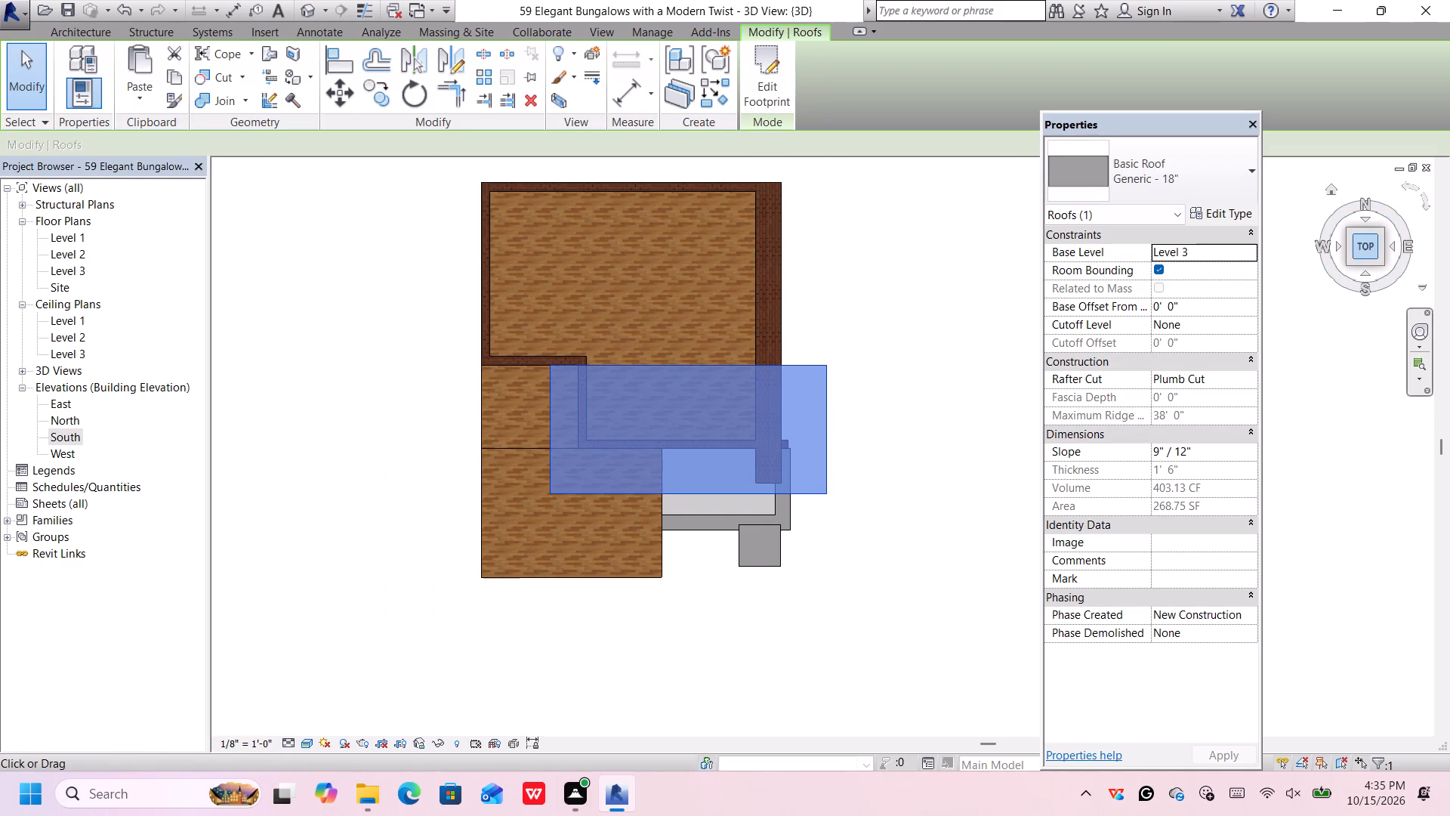
{"action": "left_click", "coordinate": [1347, 261]}
{"action": "middle_click_drag", "start_coordinate": [984, 415], "coordinate": [973, 410]}
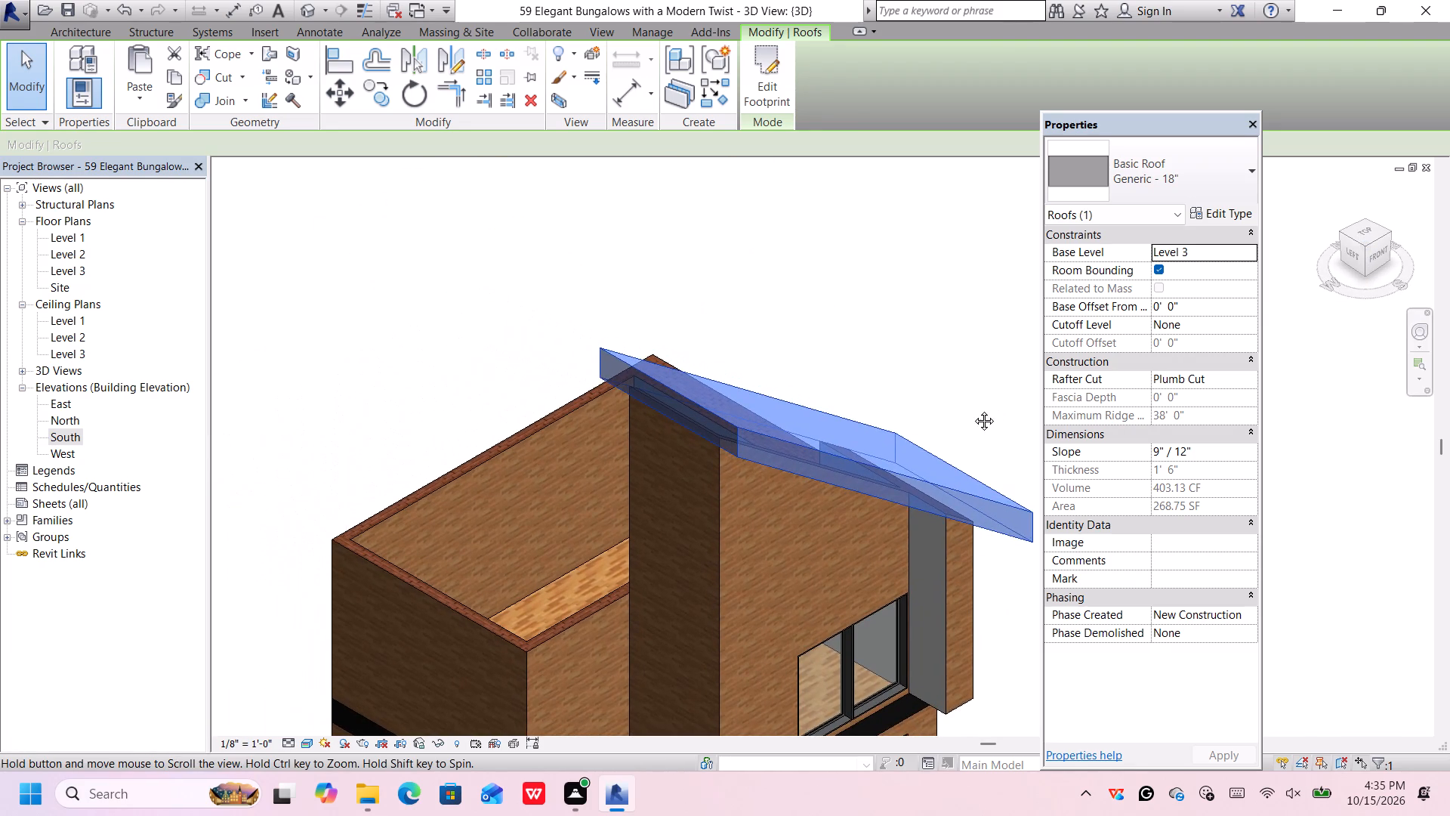
{"action": "middle_click_drag", "start_coordinate": [973, 410], "coordinate": [789, 244]}
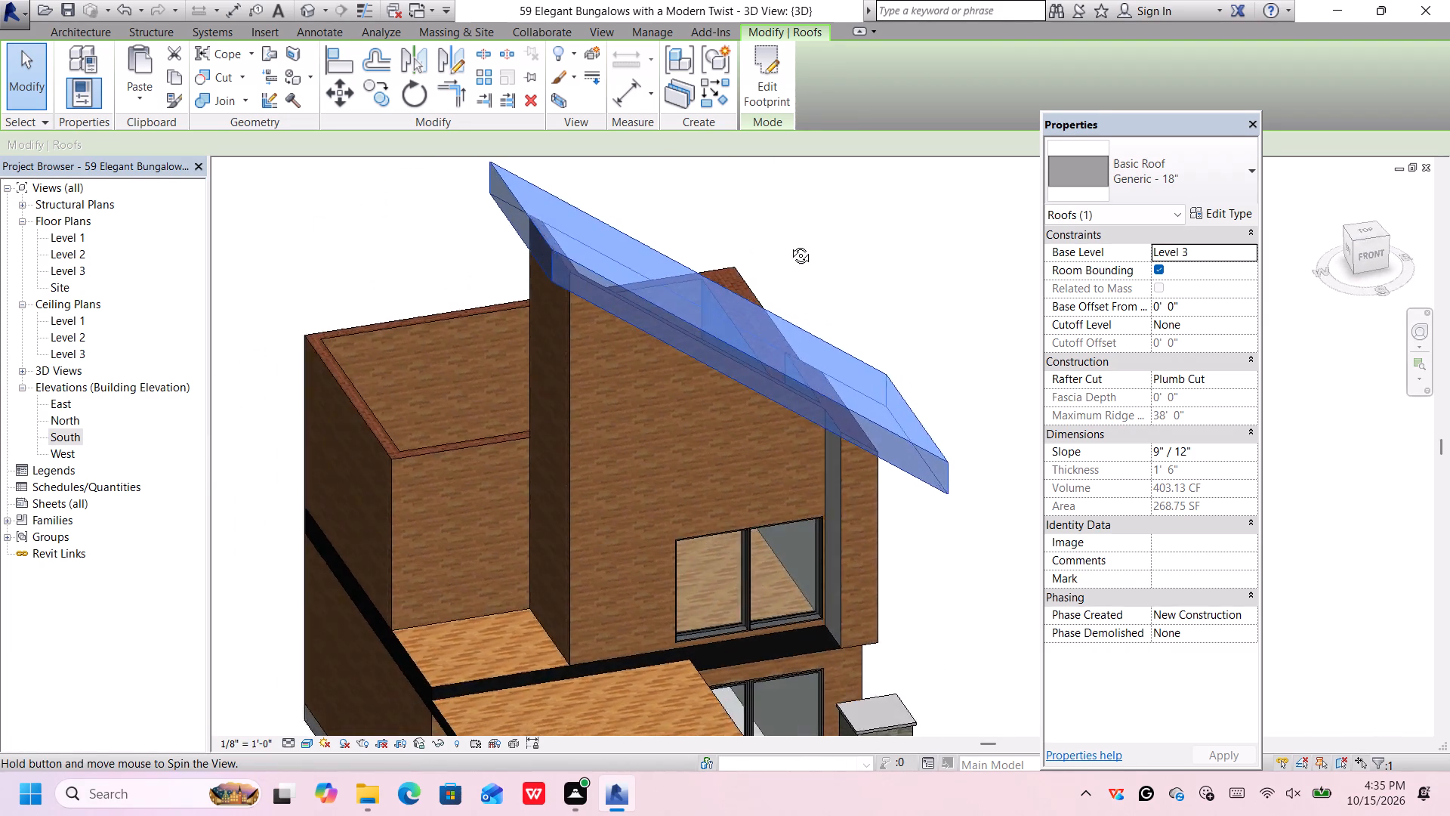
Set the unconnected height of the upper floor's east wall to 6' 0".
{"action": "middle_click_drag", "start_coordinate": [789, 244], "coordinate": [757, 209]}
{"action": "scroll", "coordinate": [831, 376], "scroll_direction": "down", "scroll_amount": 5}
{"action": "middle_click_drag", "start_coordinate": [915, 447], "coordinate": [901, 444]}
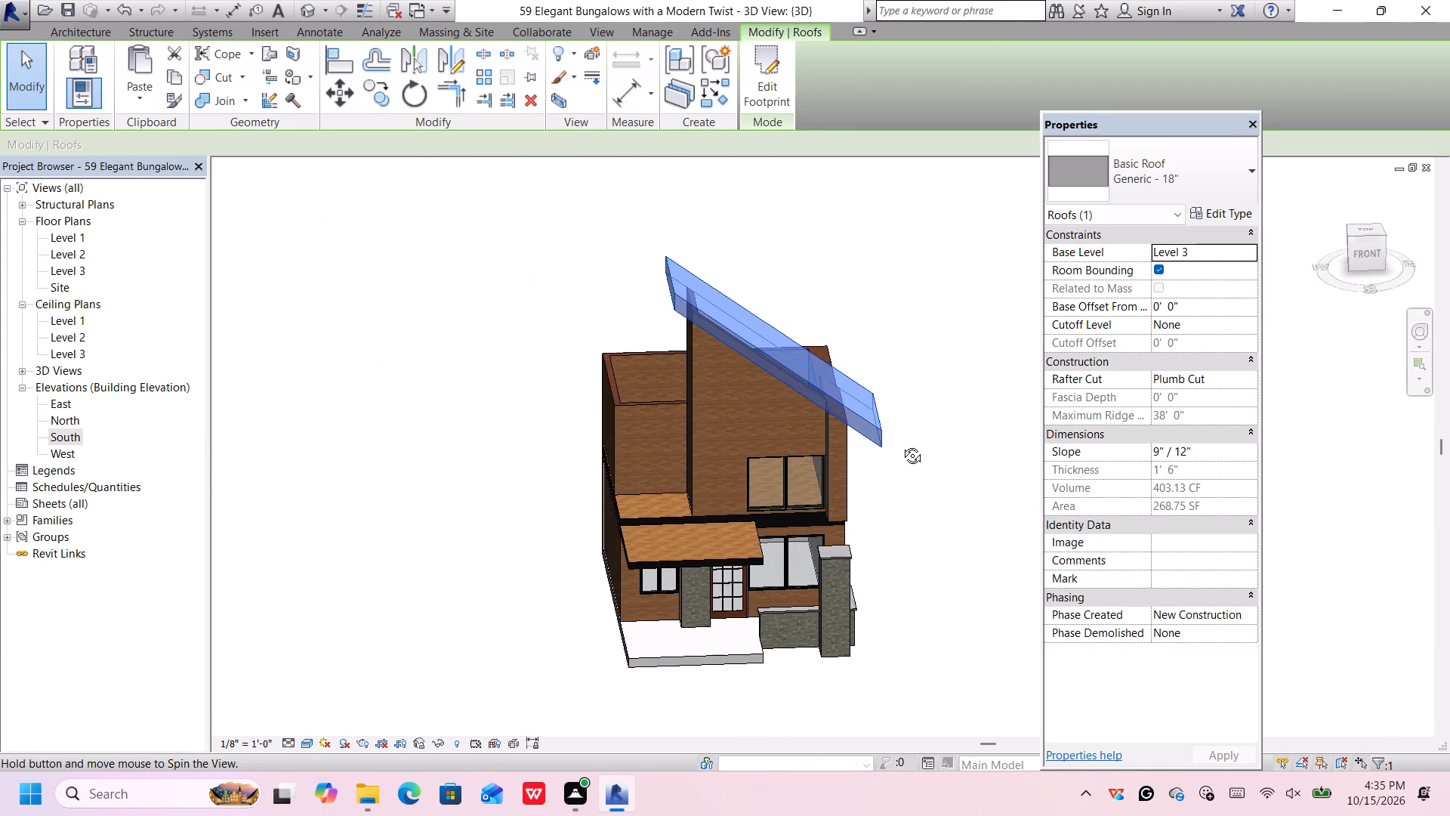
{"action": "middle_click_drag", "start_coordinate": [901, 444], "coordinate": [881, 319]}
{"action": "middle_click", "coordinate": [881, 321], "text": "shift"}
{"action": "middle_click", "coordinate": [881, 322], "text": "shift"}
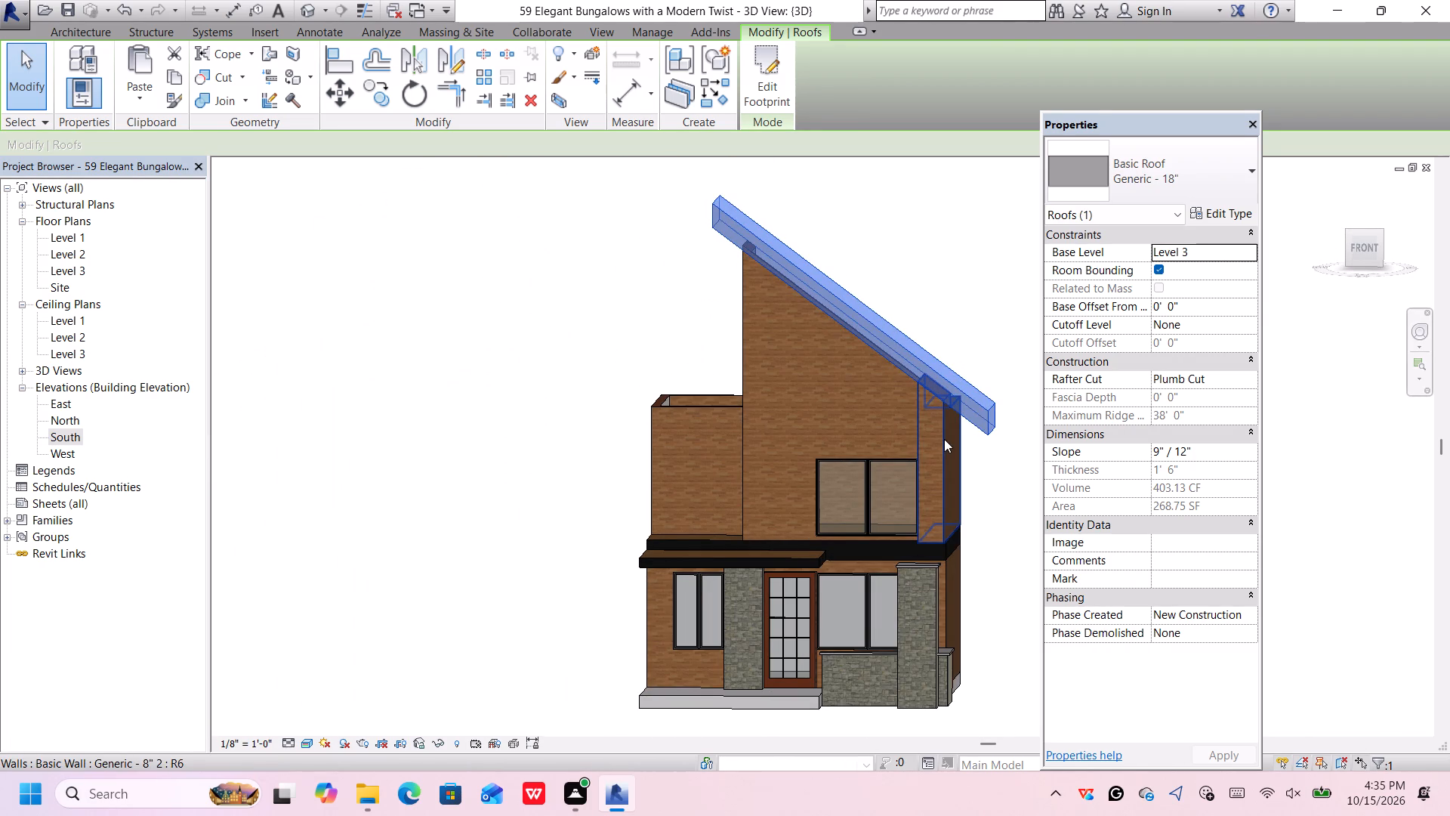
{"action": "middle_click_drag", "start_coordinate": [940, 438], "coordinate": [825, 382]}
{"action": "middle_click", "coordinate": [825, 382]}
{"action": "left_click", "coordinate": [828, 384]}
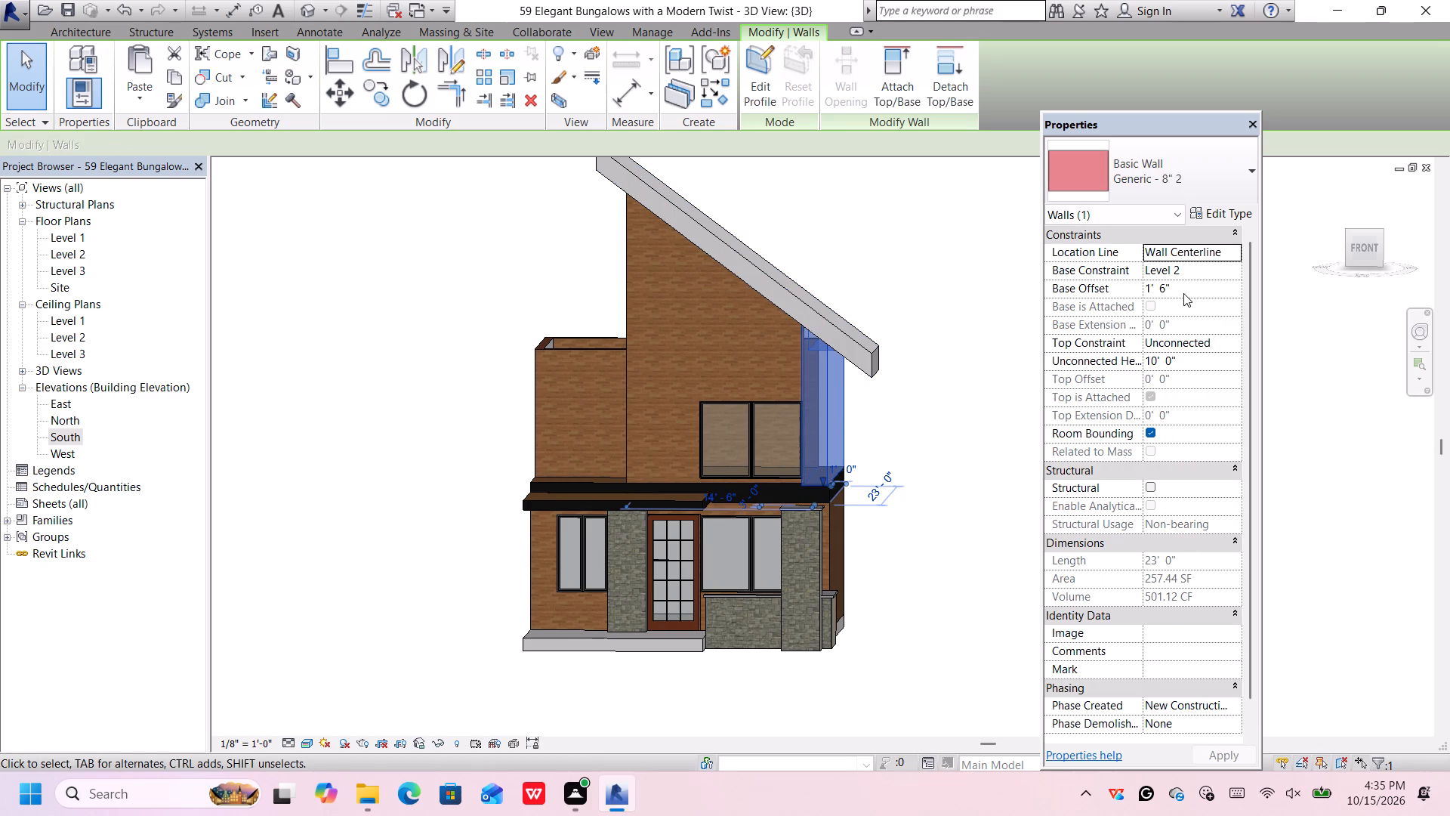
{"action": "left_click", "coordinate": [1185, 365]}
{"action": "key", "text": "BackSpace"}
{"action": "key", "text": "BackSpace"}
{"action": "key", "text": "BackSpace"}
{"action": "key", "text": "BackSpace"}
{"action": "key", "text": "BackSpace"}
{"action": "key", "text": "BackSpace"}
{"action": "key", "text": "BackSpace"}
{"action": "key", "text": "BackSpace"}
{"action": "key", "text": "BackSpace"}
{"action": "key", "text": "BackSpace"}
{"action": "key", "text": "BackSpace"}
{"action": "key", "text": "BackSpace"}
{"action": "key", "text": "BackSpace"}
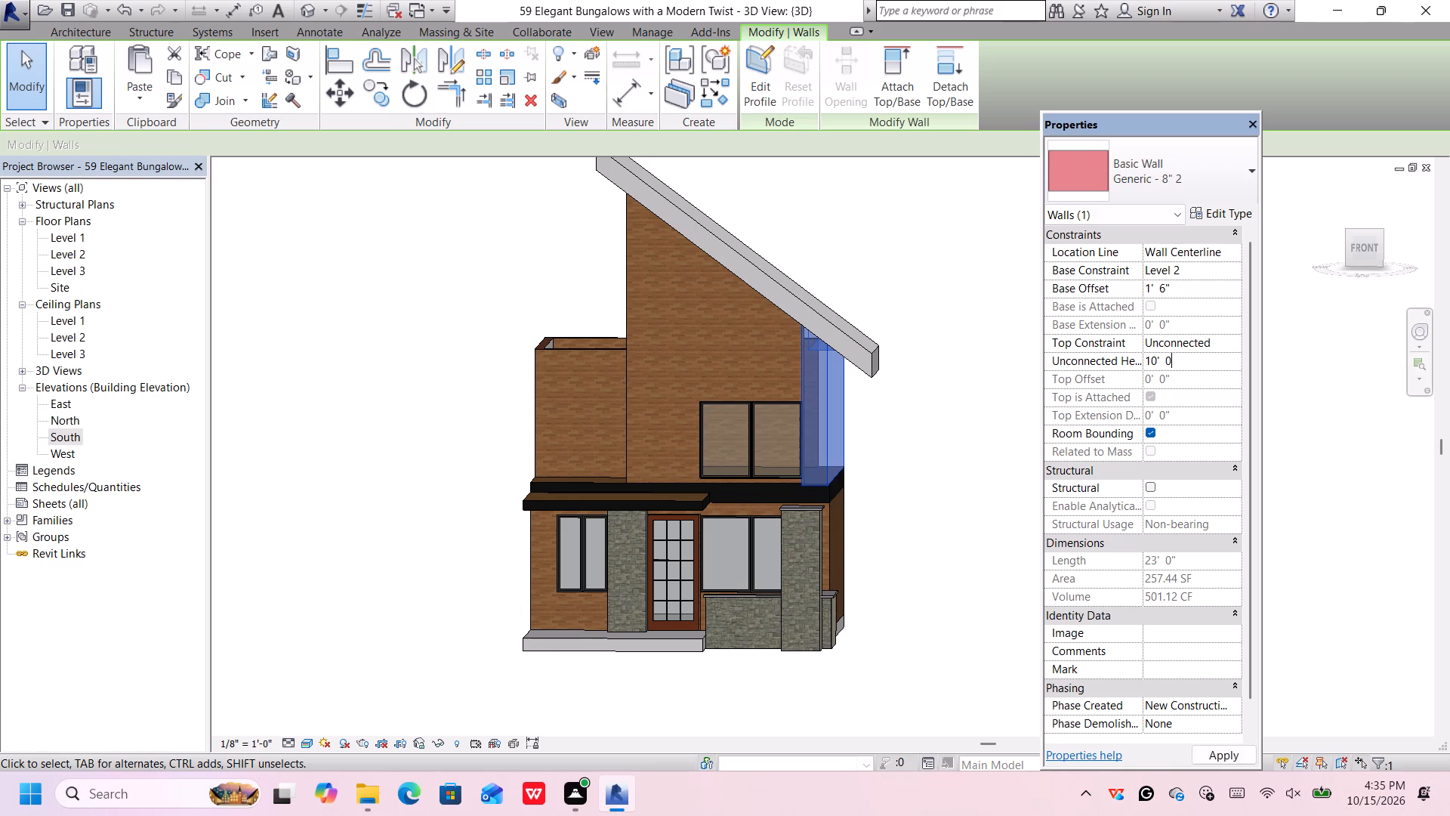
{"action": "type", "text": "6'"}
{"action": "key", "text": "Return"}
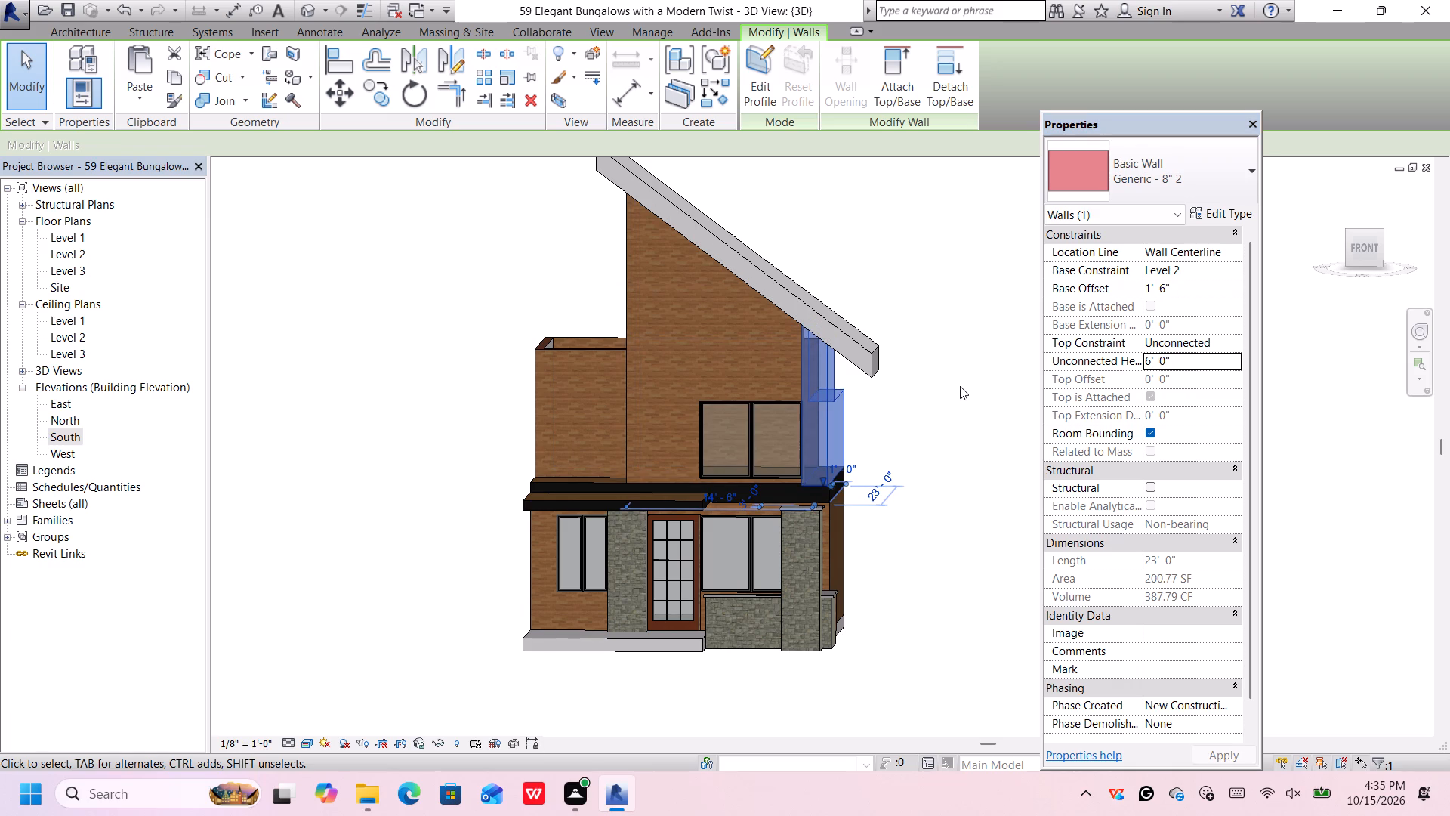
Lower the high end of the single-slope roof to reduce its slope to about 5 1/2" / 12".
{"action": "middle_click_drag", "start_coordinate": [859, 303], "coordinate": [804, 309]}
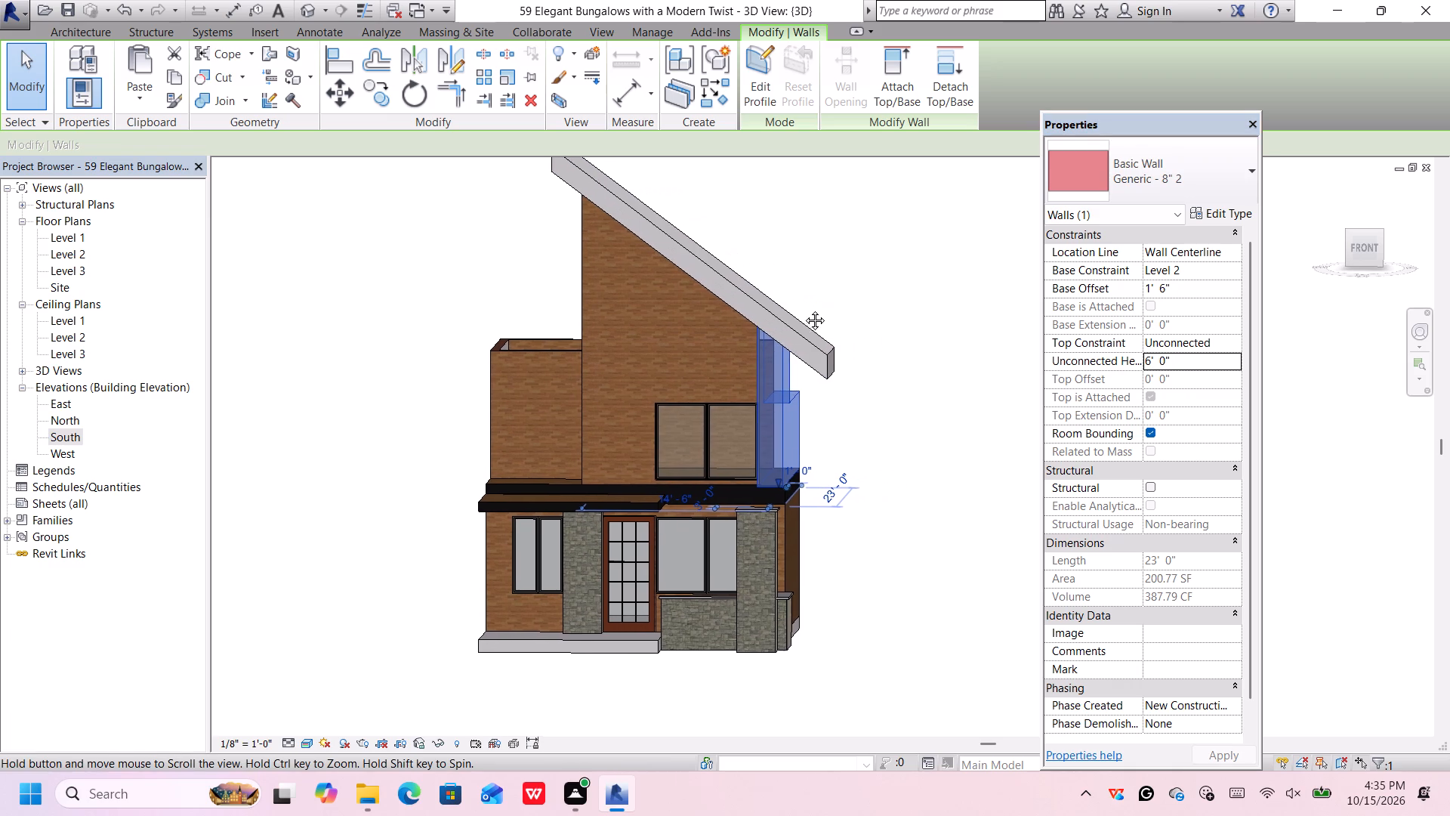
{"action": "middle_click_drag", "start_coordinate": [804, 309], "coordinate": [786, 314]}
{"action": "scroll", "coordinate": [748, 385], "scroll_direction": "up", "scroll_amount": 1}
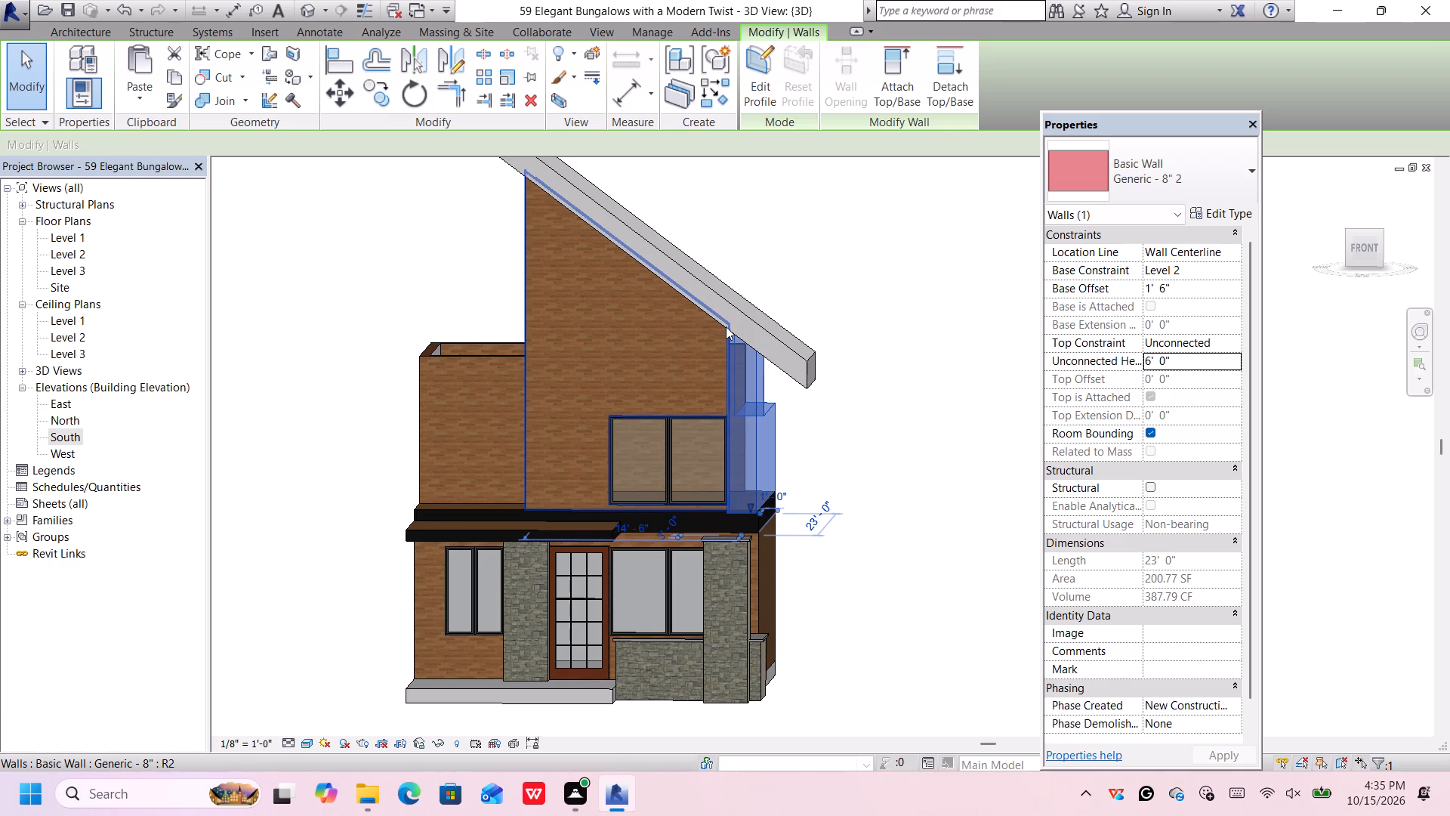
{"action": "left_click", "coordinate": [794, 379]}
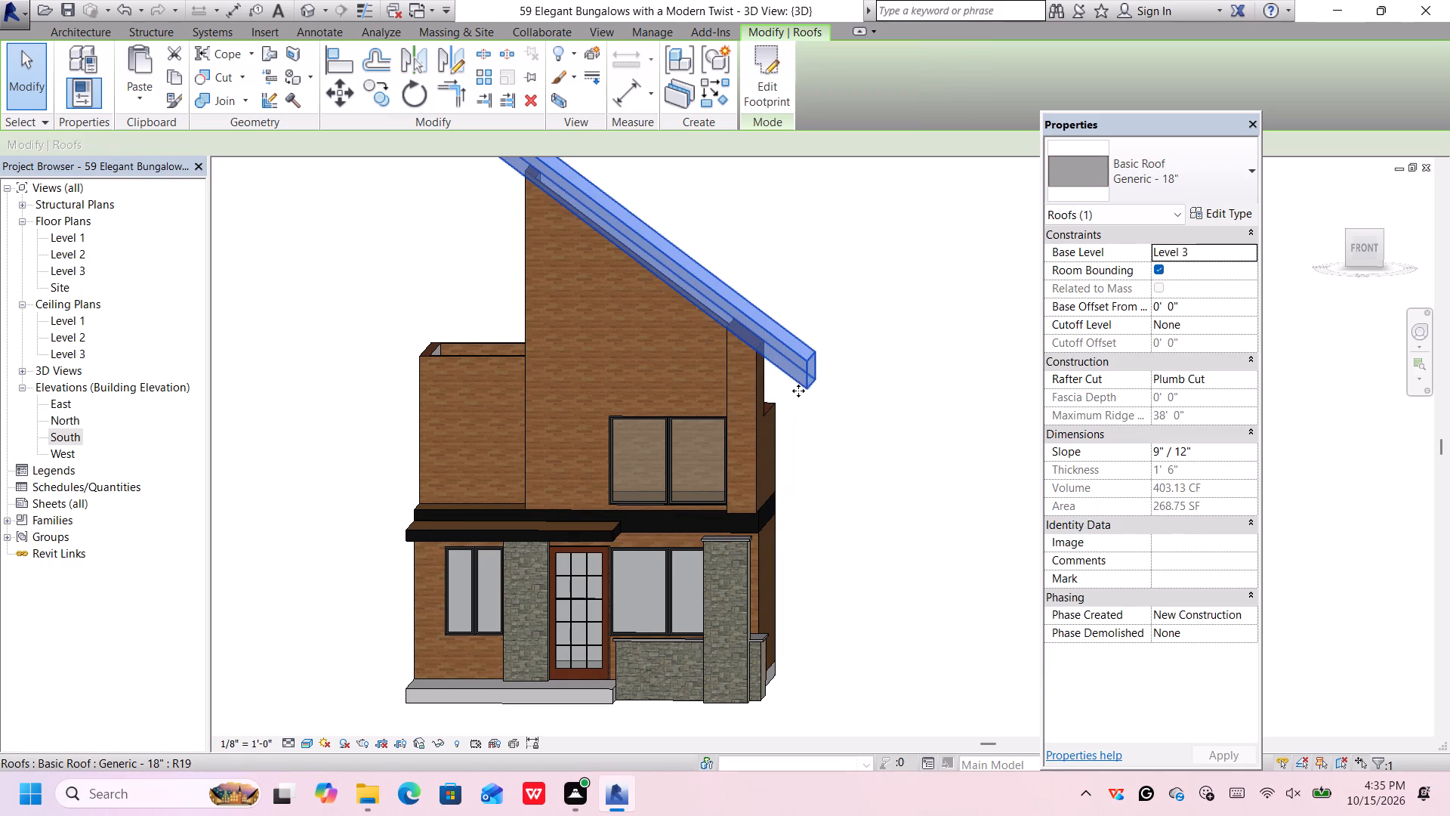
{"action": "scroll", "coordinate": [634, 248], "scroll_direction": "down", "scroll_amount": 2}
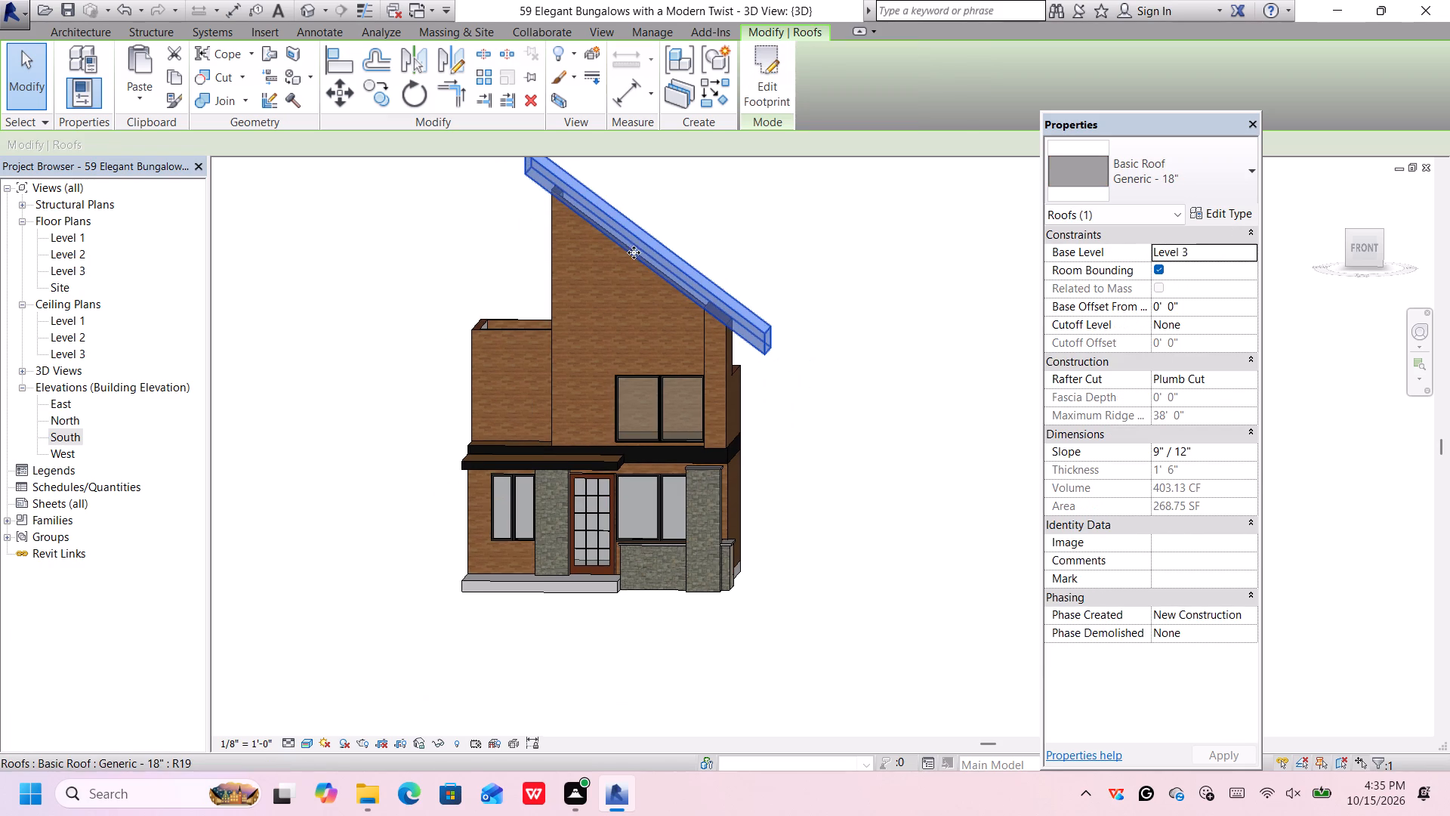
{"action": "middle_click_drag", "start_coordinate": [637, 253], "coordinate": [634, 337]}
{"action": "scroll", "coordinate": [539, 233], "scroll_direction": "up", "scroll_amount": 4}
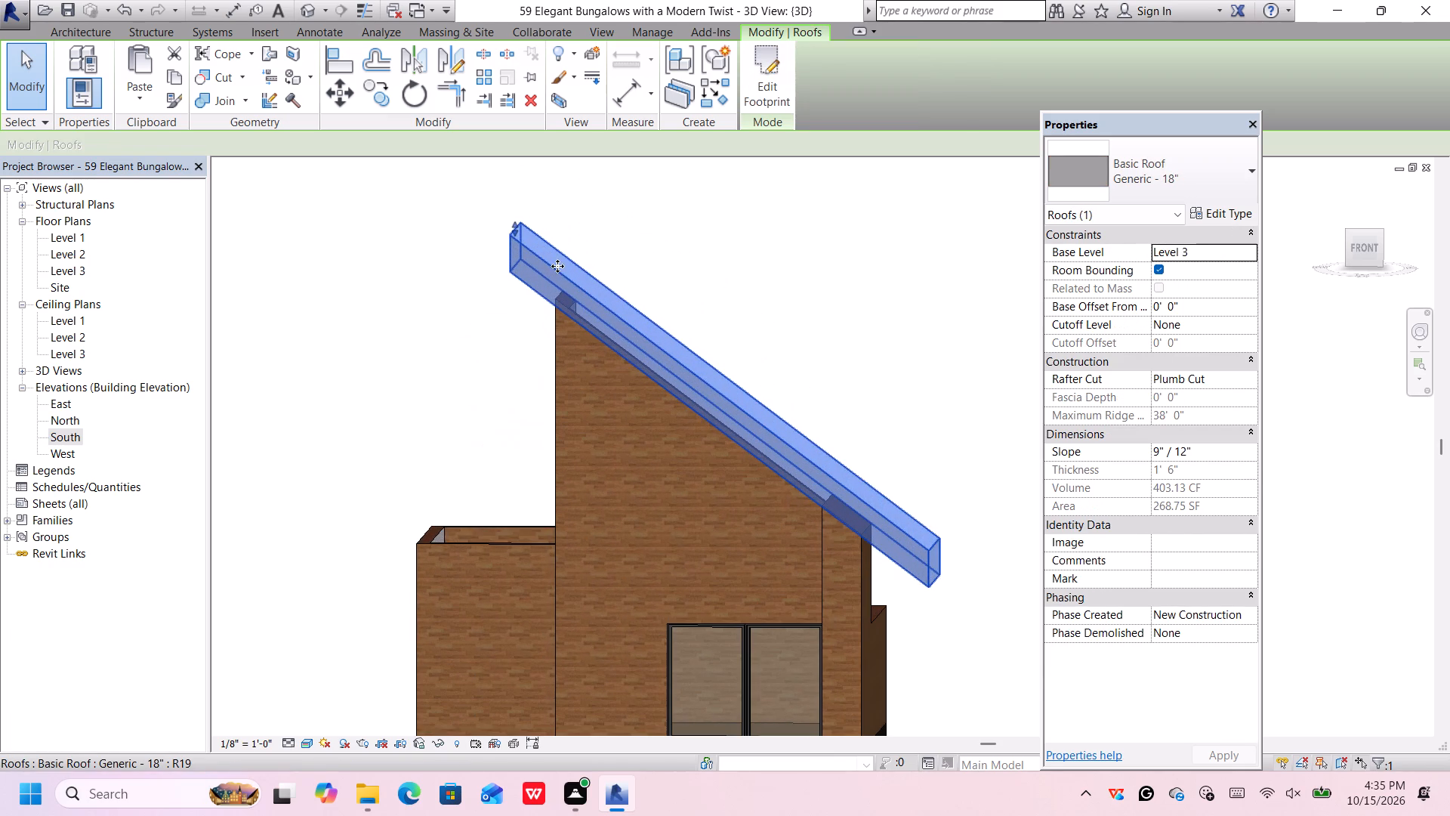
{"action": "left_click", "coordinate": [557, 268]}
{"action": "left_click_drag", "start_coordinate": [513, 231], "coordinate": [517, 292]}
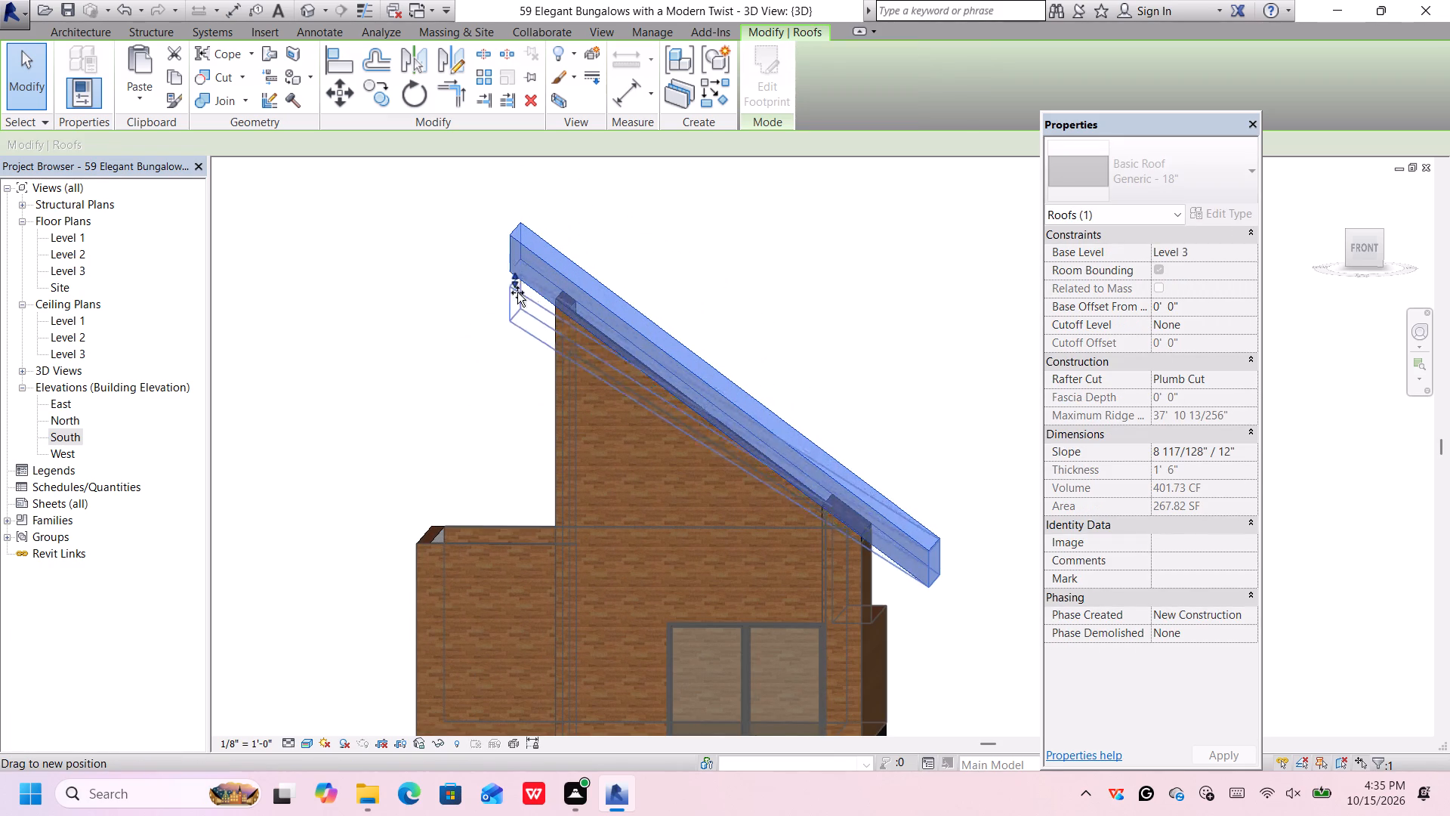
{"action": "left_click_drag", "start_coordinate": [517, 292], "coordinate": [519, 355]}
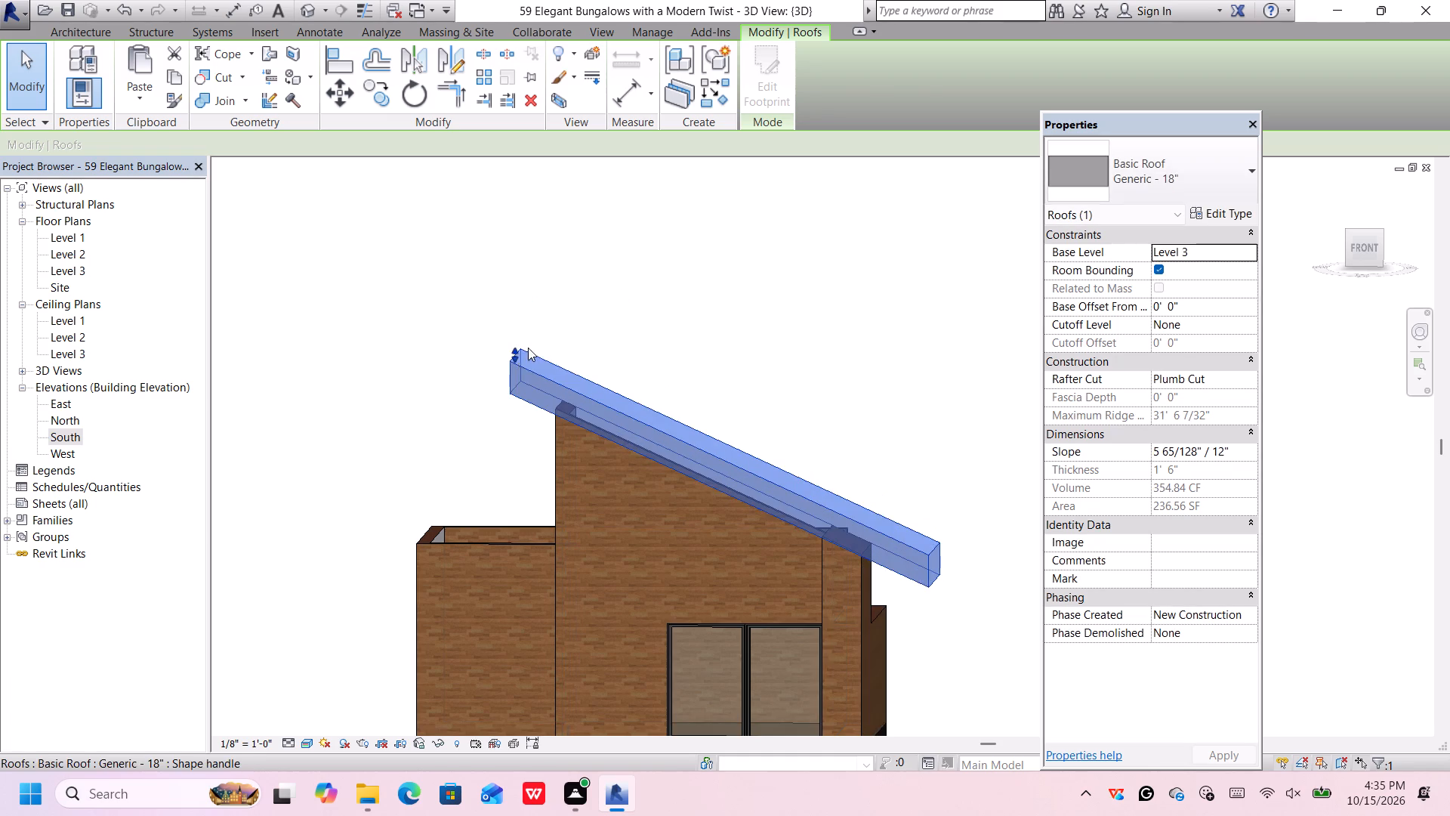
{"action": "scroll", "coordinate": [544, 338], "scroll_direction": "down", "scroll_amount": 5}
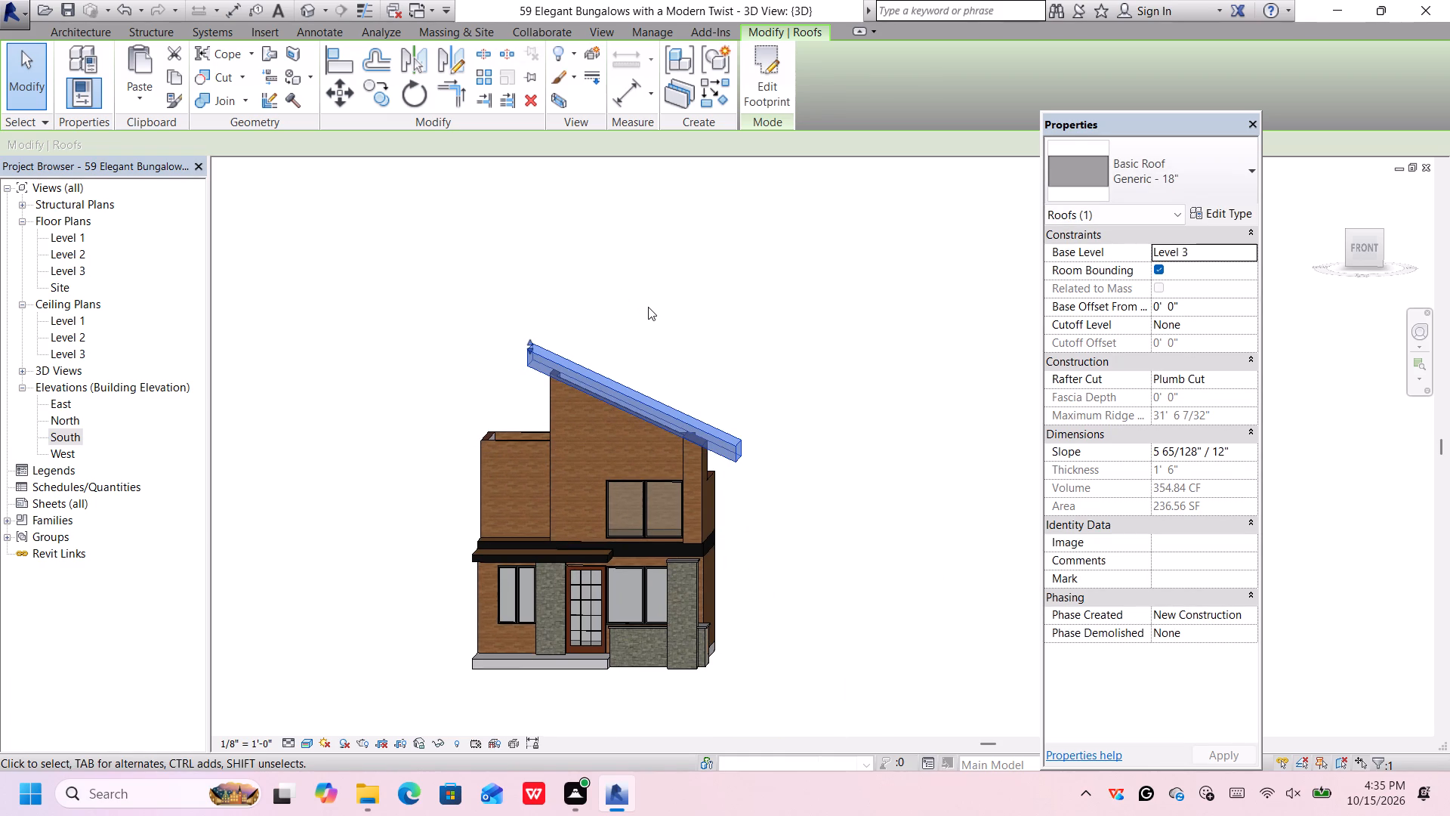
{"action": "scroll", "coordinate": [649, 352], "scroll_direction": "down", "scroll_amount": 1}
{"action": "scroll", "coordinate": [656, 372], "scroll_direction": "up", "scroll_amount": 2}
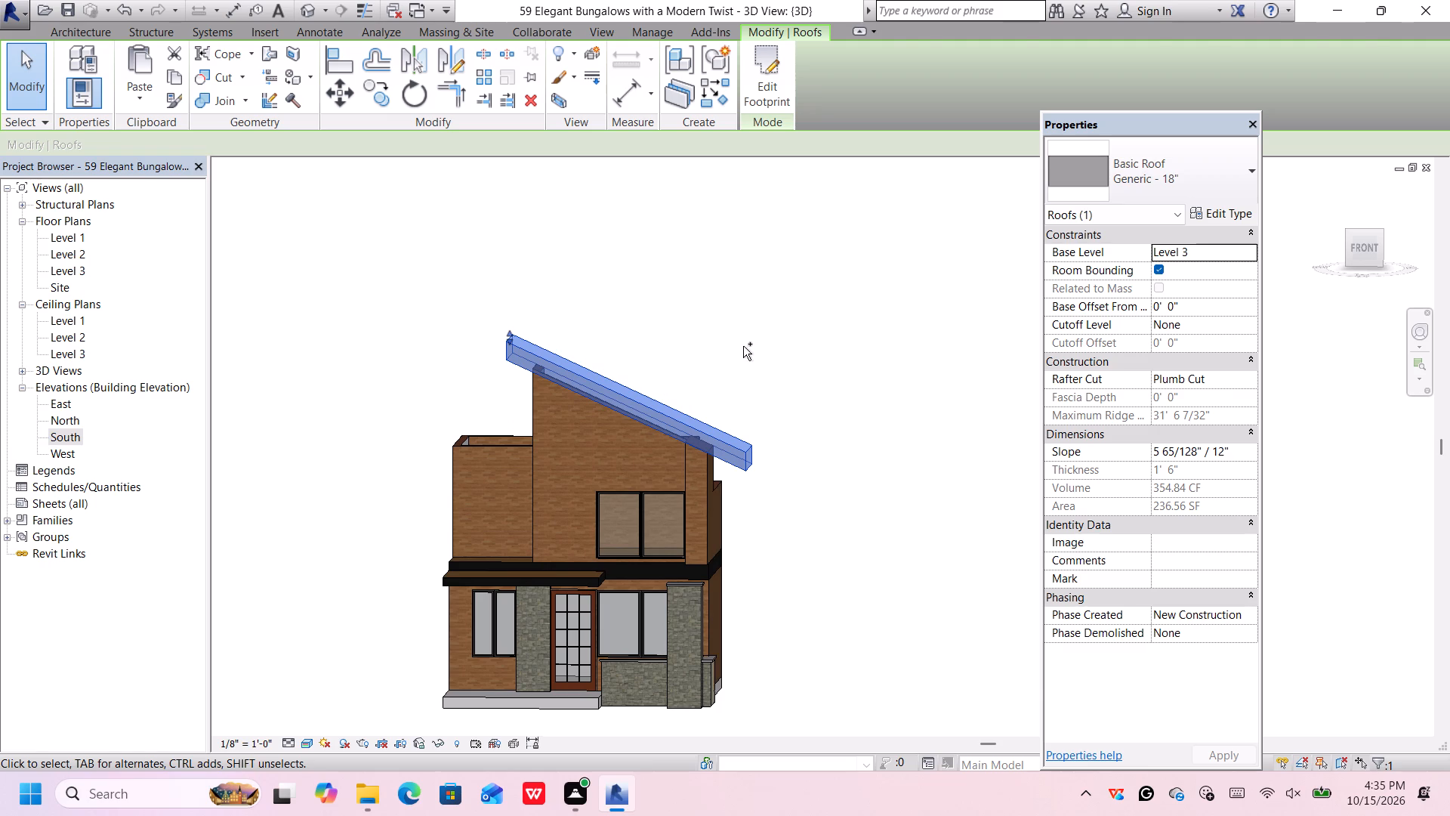
Undo the roof slope, wall height and wall attachment changes, and the whole roof by footprint over the front room.
{"action": "key", "text": "ctrl+z"}
{"action": "key", "text": "ctrl+z"}
{"action": "key", "text": "ctrl+z"}
{"action": "key", "text": "ctrl+z"}
{"action": "key", "text": "ctrl+z"}
{"action": "key", "text": "ctrl+z"}
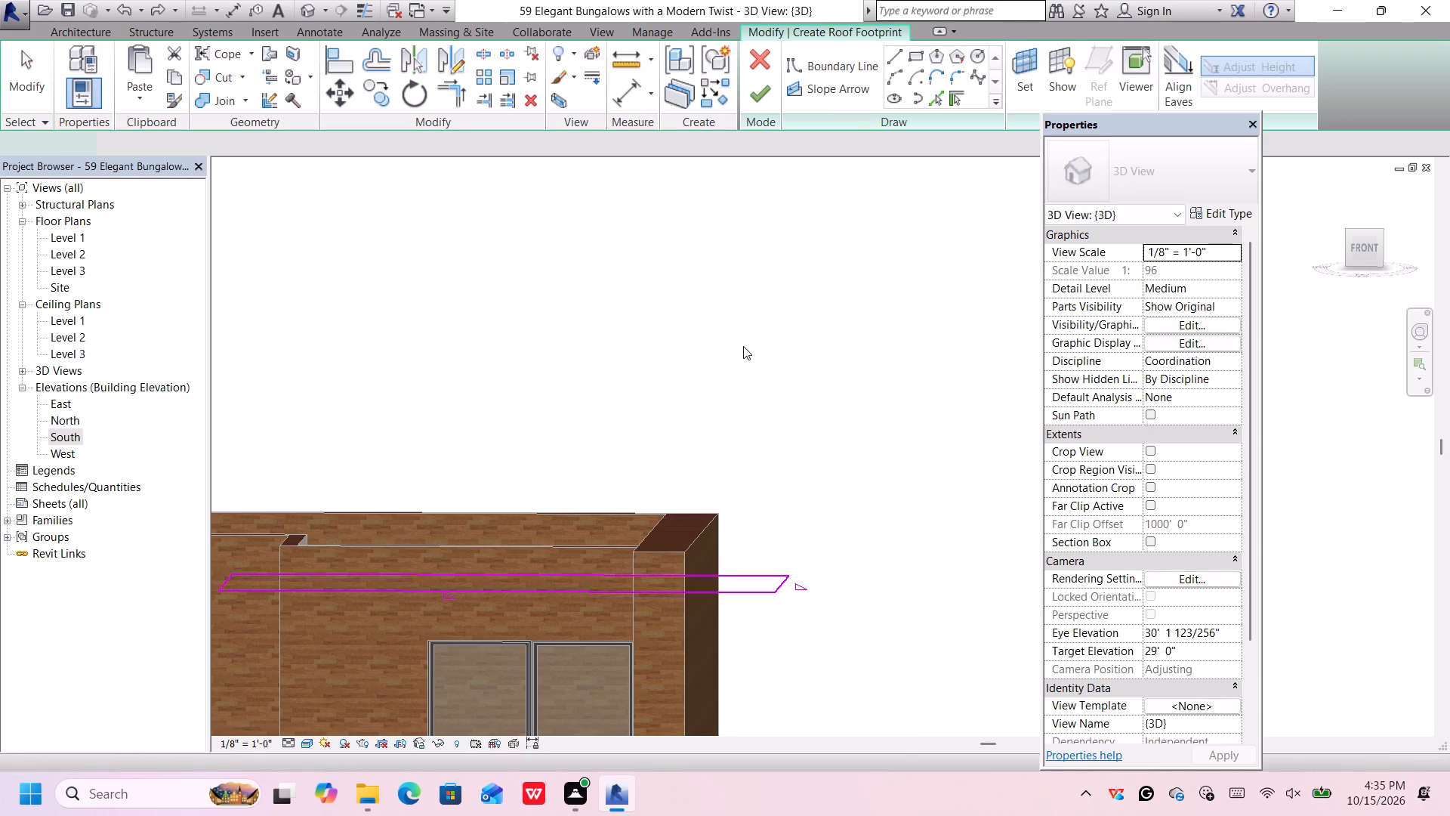
{"action": "key", "text": "ctrl+z"}
{"action": "key", "text": "ctrl+z"}
{"action": "key", "text": "ctrl+z"}
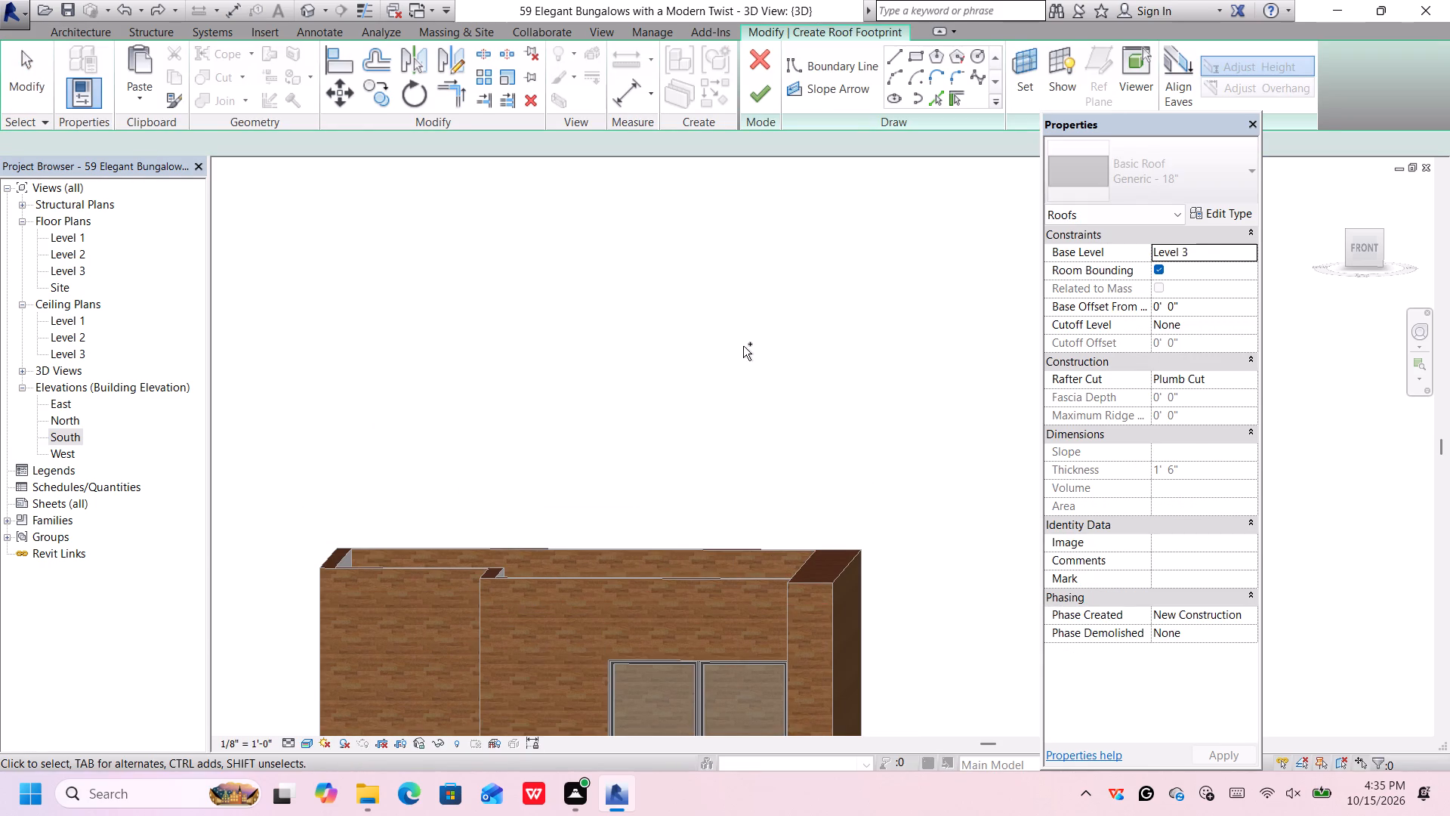
{"action": "scroll", "coordinate": [743, 346], "scroll_direction": "down", "scroll_amount": 3}
{"action": "middle_click_drag", "start_coordinate": [743, 350], "coordinate": [733, 422]}
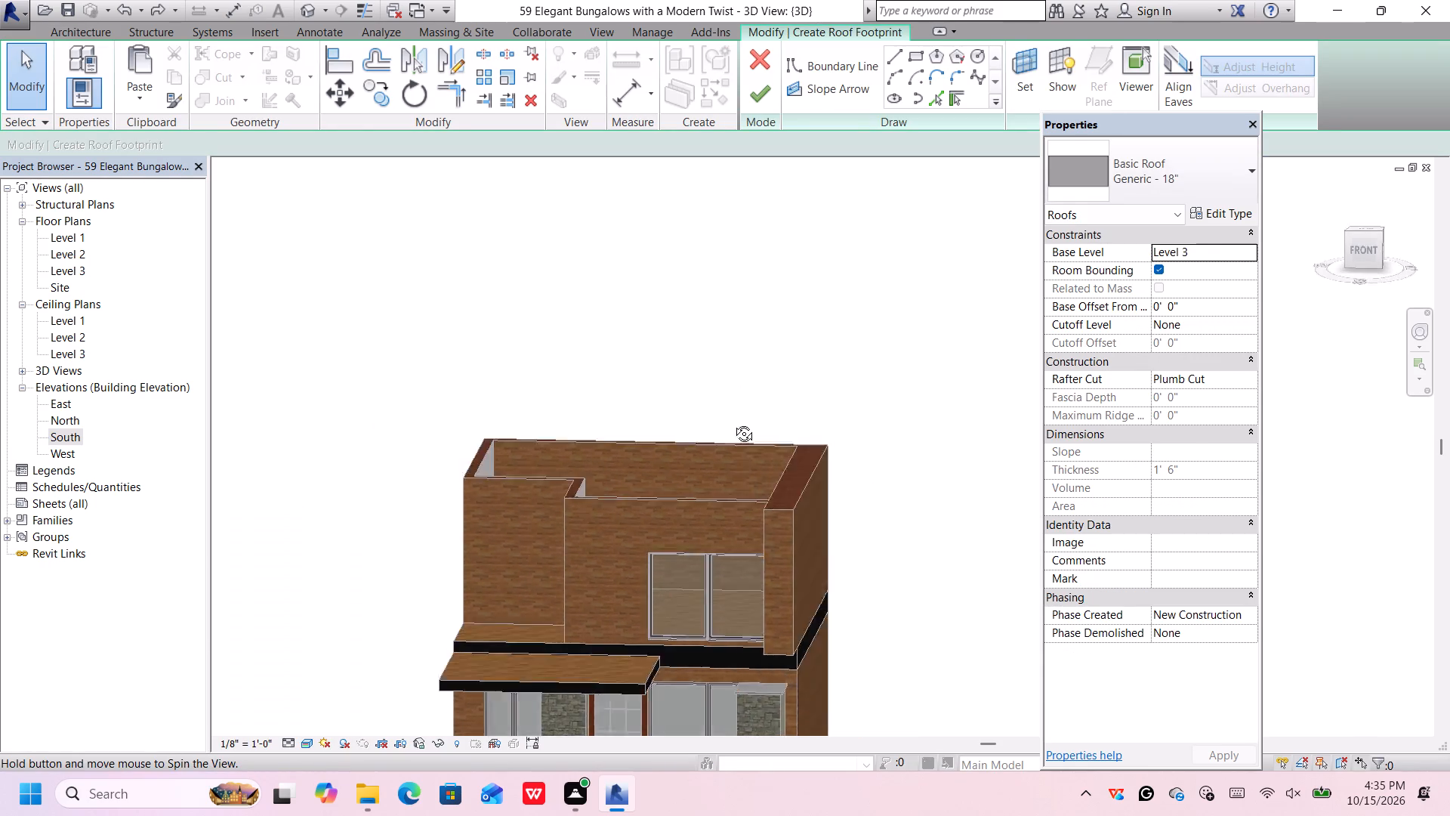
{"action": "middle_click_drag", "start_coordinate": [733, 422], "coordinate": [760, 514]}
{"action": "key", "text": "ctrl+z"}
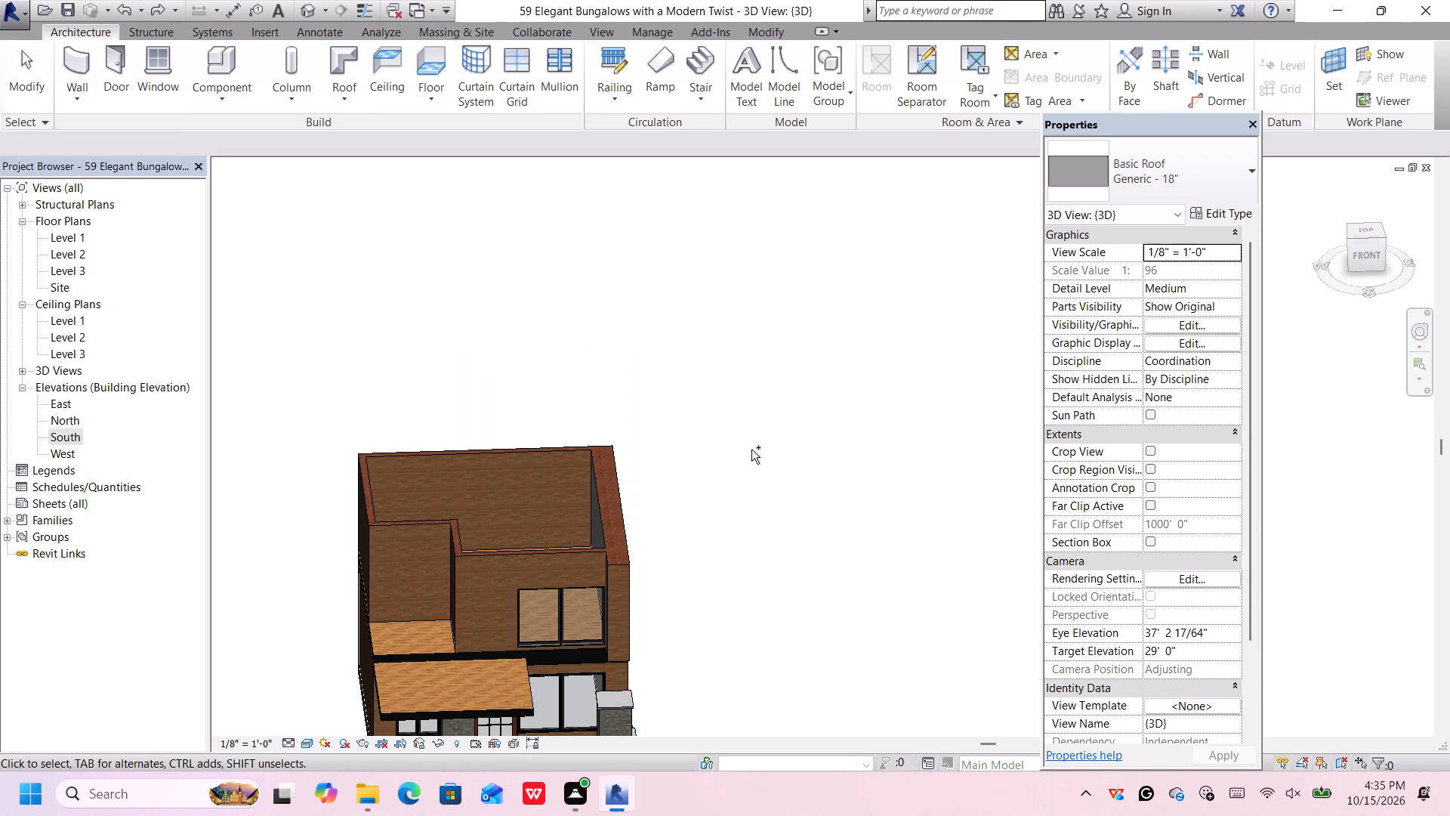
Paint the interior face of the upper floor's north wall with Rigid insulation.
{"action": "scroll", "coordinate": [648, 497], "scroll_direction": "up", "scroll_amount": 1}
{"action": "middle_click_drag", "start_coordinate": [650, 495], "coordinate": [822, 407]}
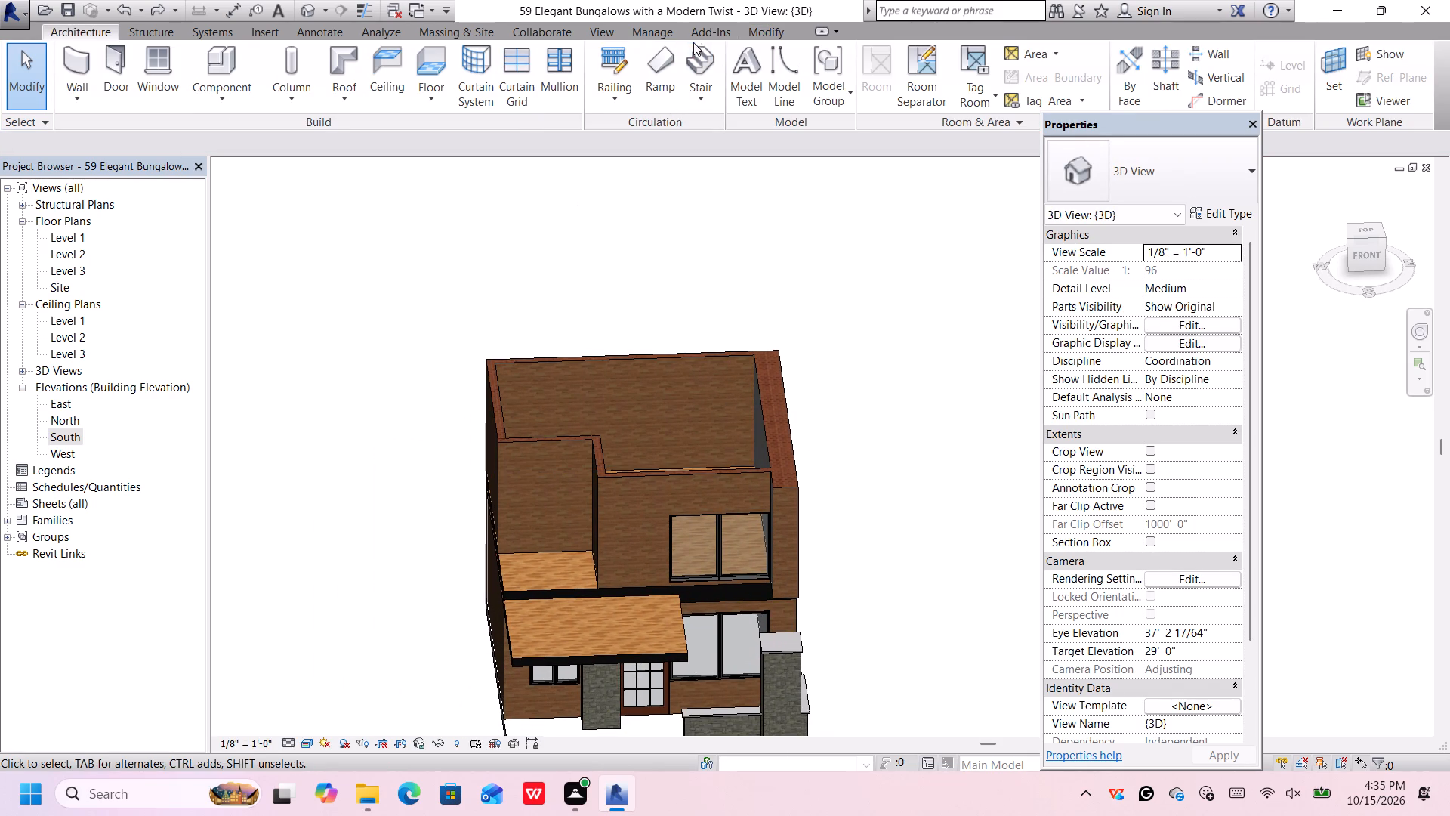
{"action": "left_click", "coordinate": [757, 32]}
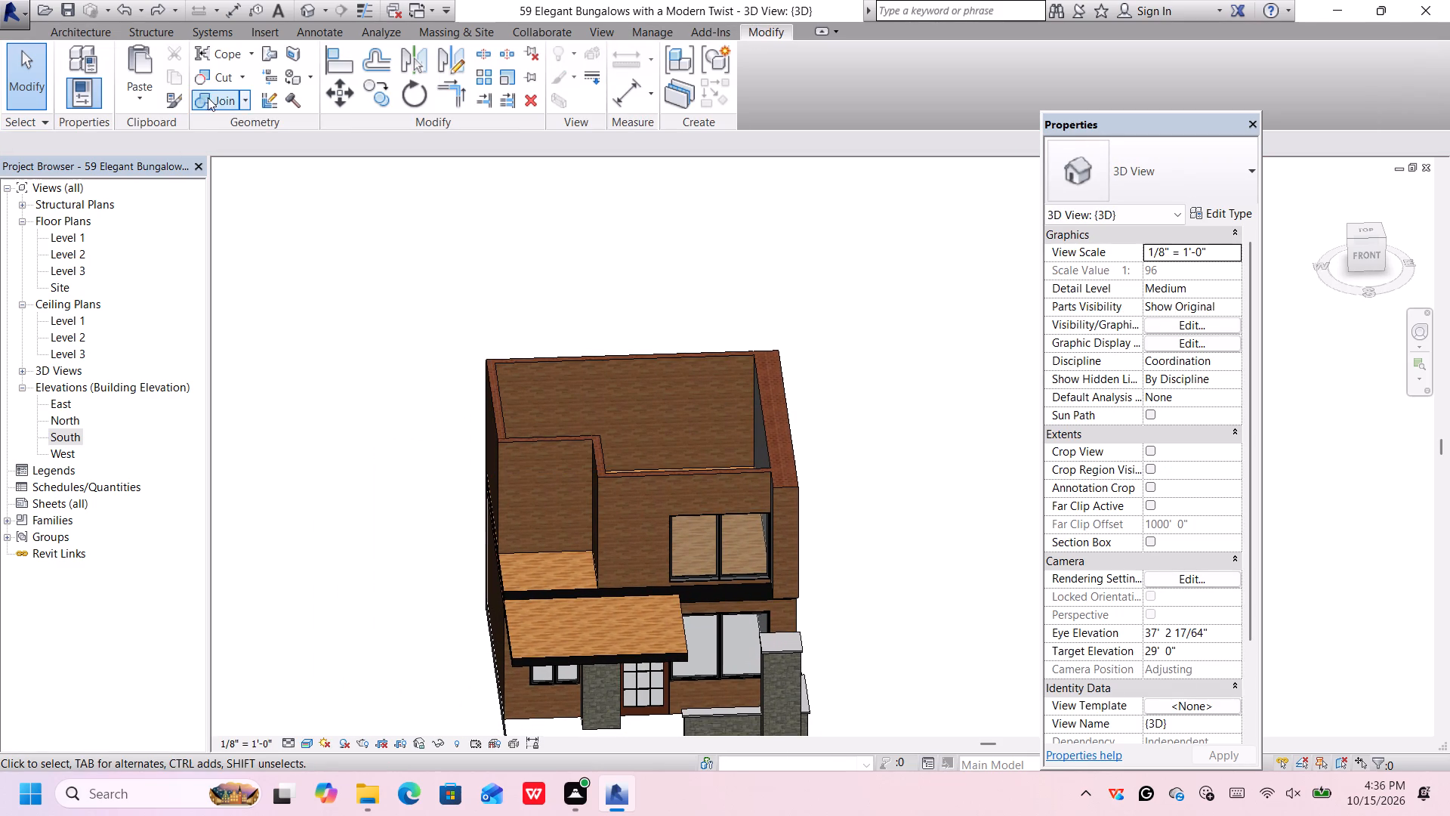
{"action": "left_click", "coordinate": [291, 78]}
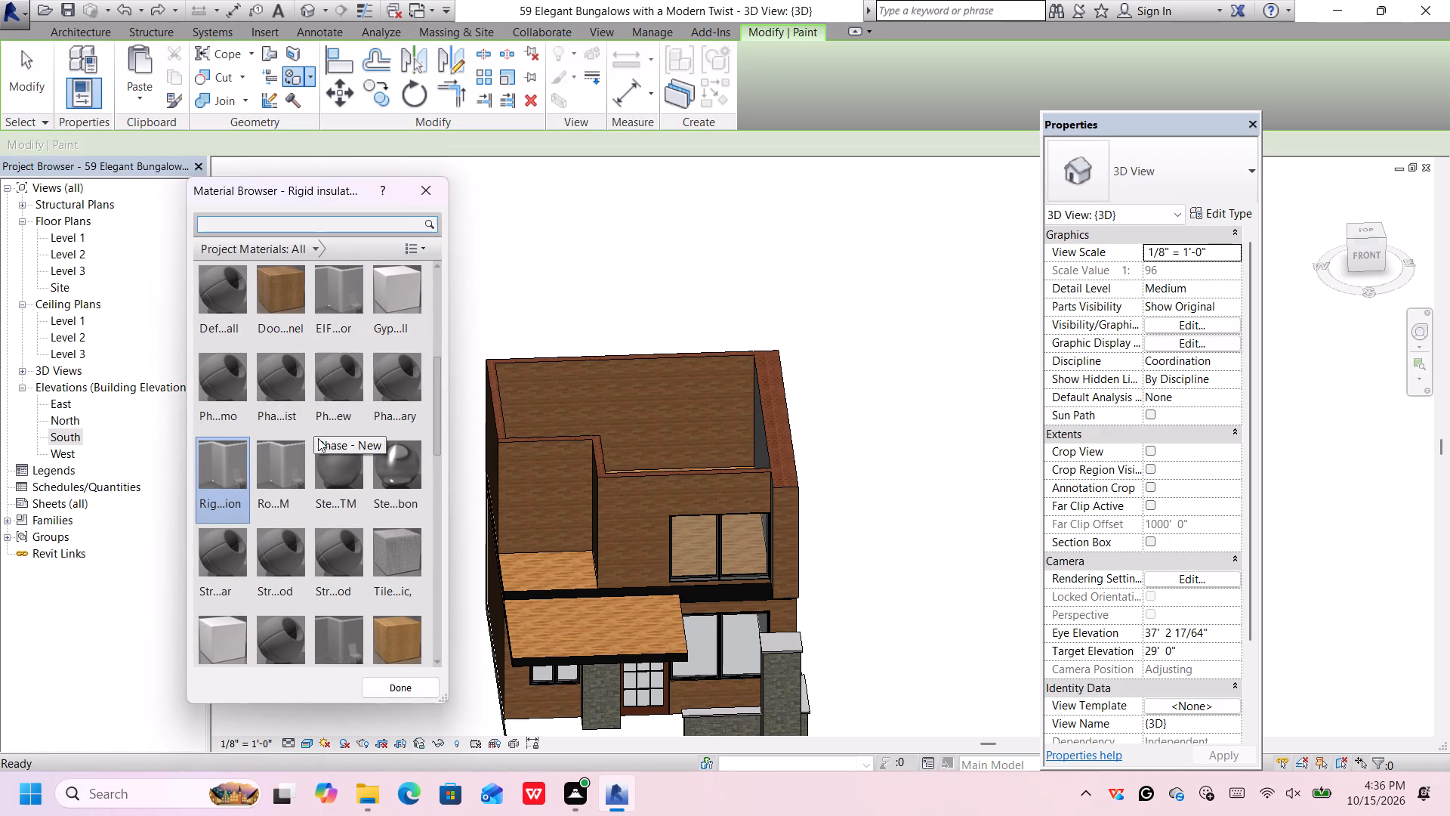
{"action": "left_click", "coordinate": [644, 388]}
{"action": "scroll", "coordinate": [683, 409], "scroll_direction": "down", "scroll_amount": 2}
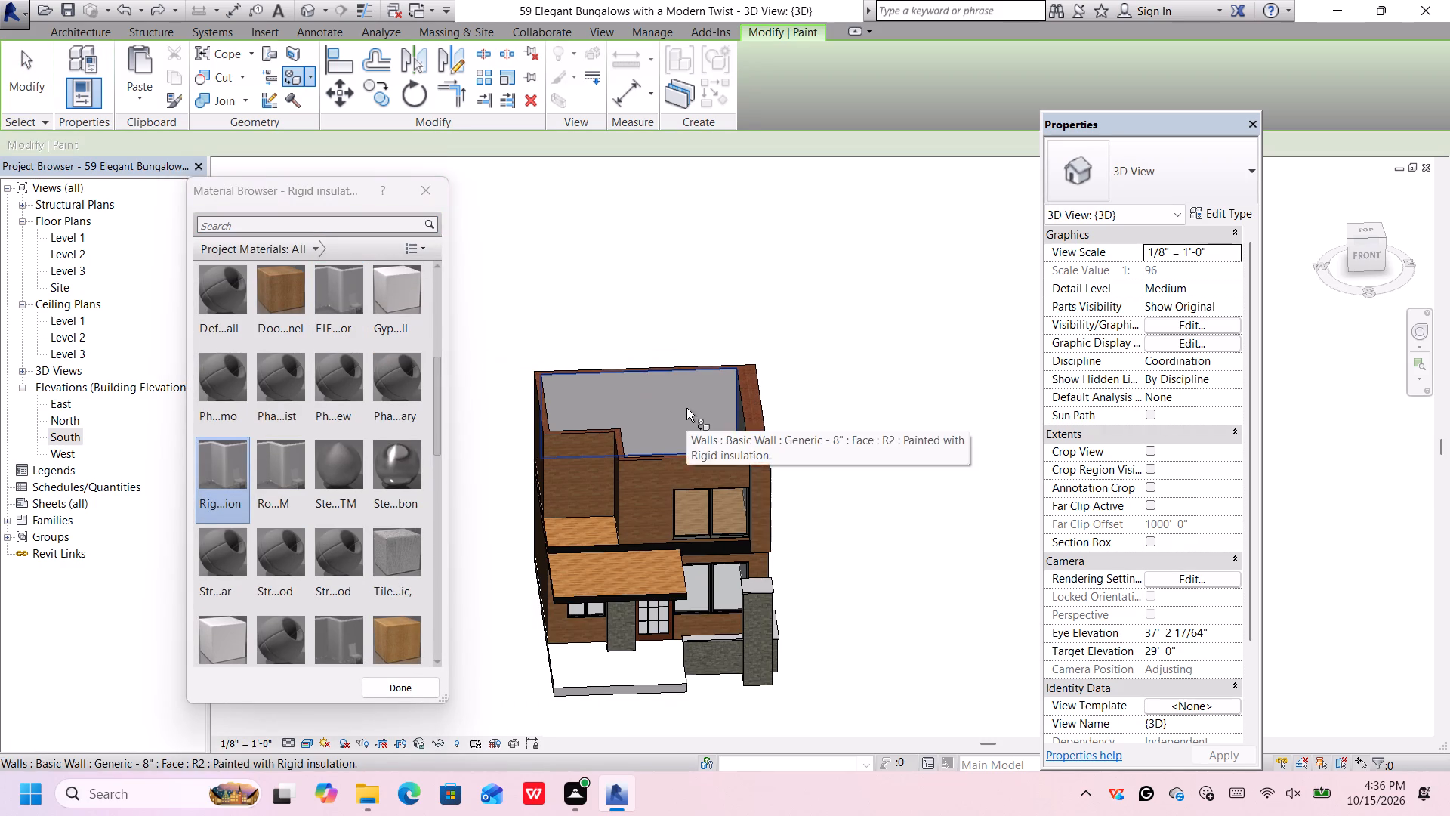
Paint the top faces of the upper floor slab and the entrance canopy with Rigid insulation and finish painting.
{"action": "middle_click_drag", "start_coordinate": [686, 408], "coordinate": [924, 420]}
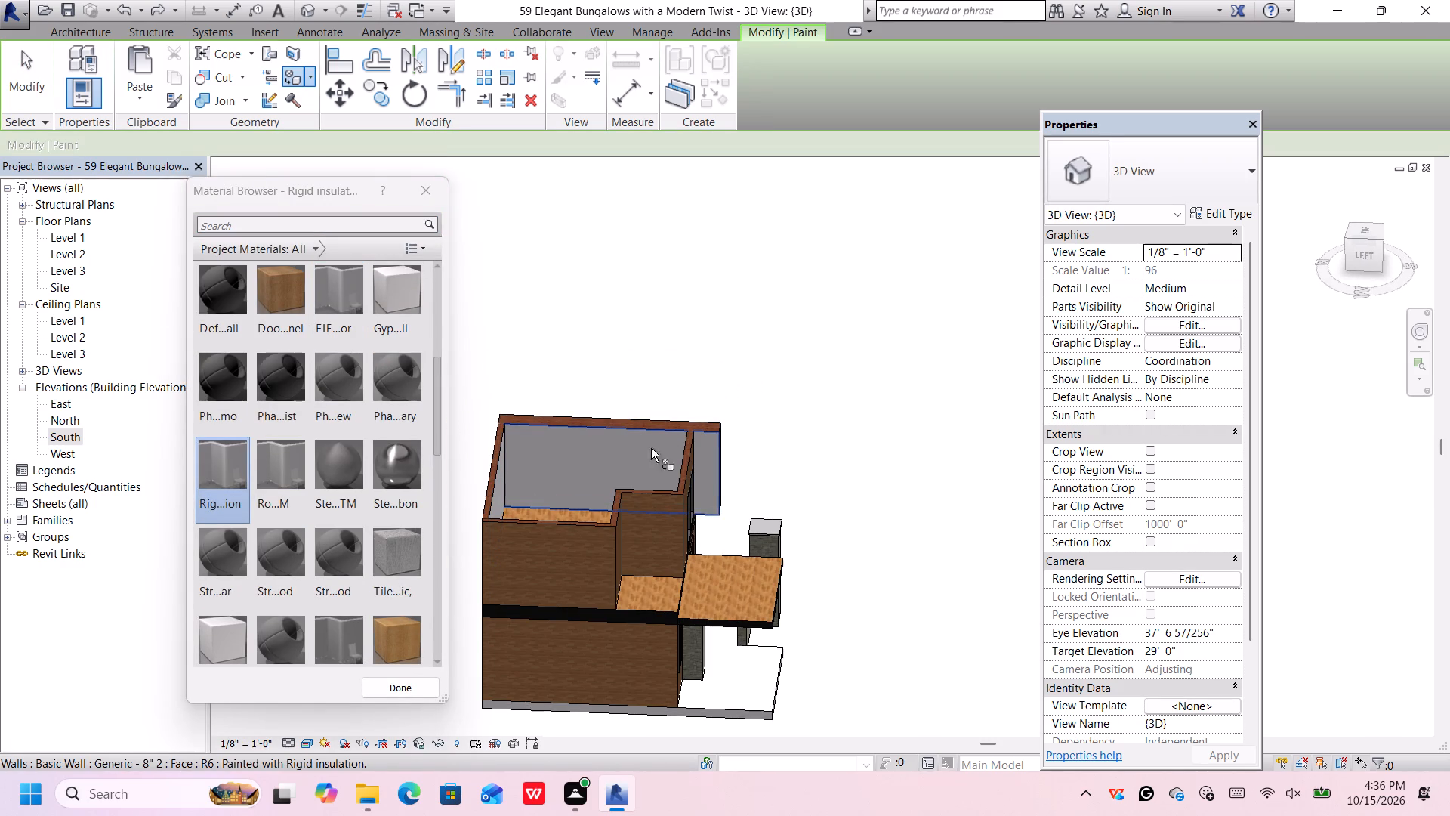
{"action": "scroll", "coordinate": [633, 468], "scroll_direction": "up", "scroll_amount": 1}
{"action": "scroll", "coordinate": [633, 467], "scroll_direction": "down", "scroll_amount": 1}
{"action": "middle_click_drag", "start_coordinate": [623, 459], "coordinate": [713, 470]}
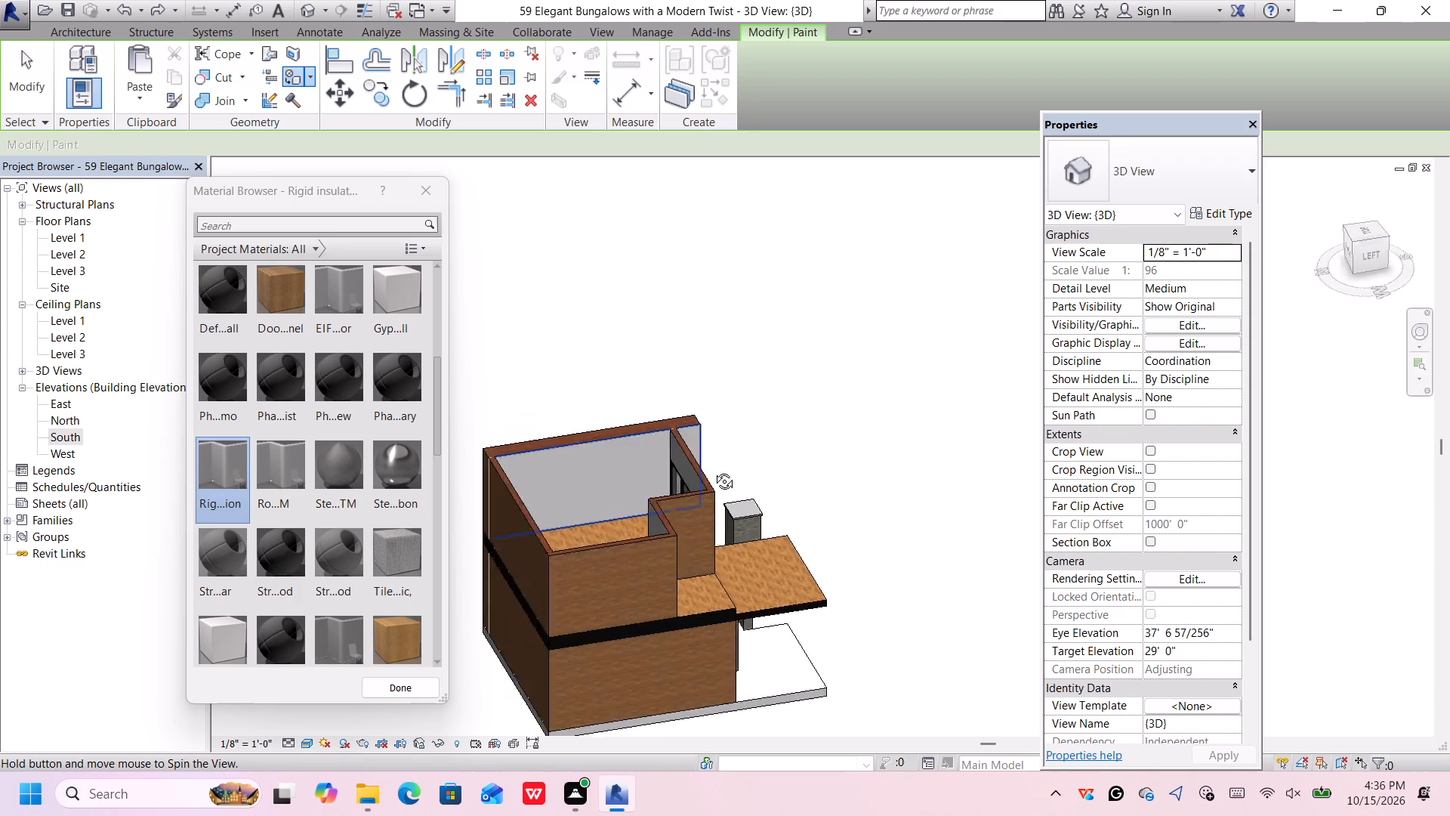
{"action": "middle_click_drag", "start_coordinate": [713, 470], "coordinate": [874, 465]}
{"action": "middle_click_drag", "start_coordinate": [716, 518], "coordinate": [305, 550]}
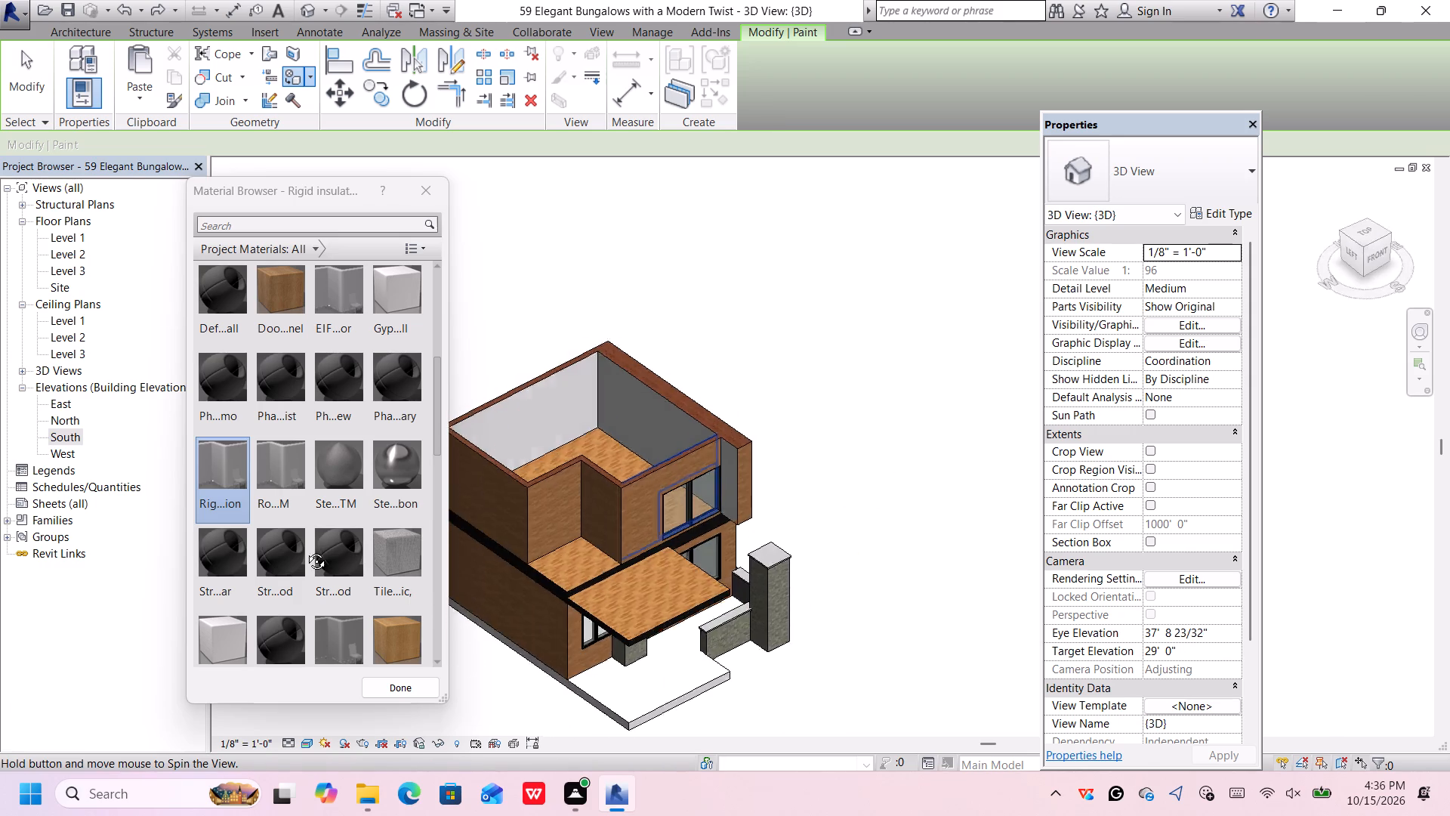
{"action": "middle_click_drag", "start_coordinate": [305, 550], "coordinate": [294, 533]}
{"action": "middle_click_drag", "start_coordinate": [771, 459], "coordinate": [582, 518], "text": "shift"}
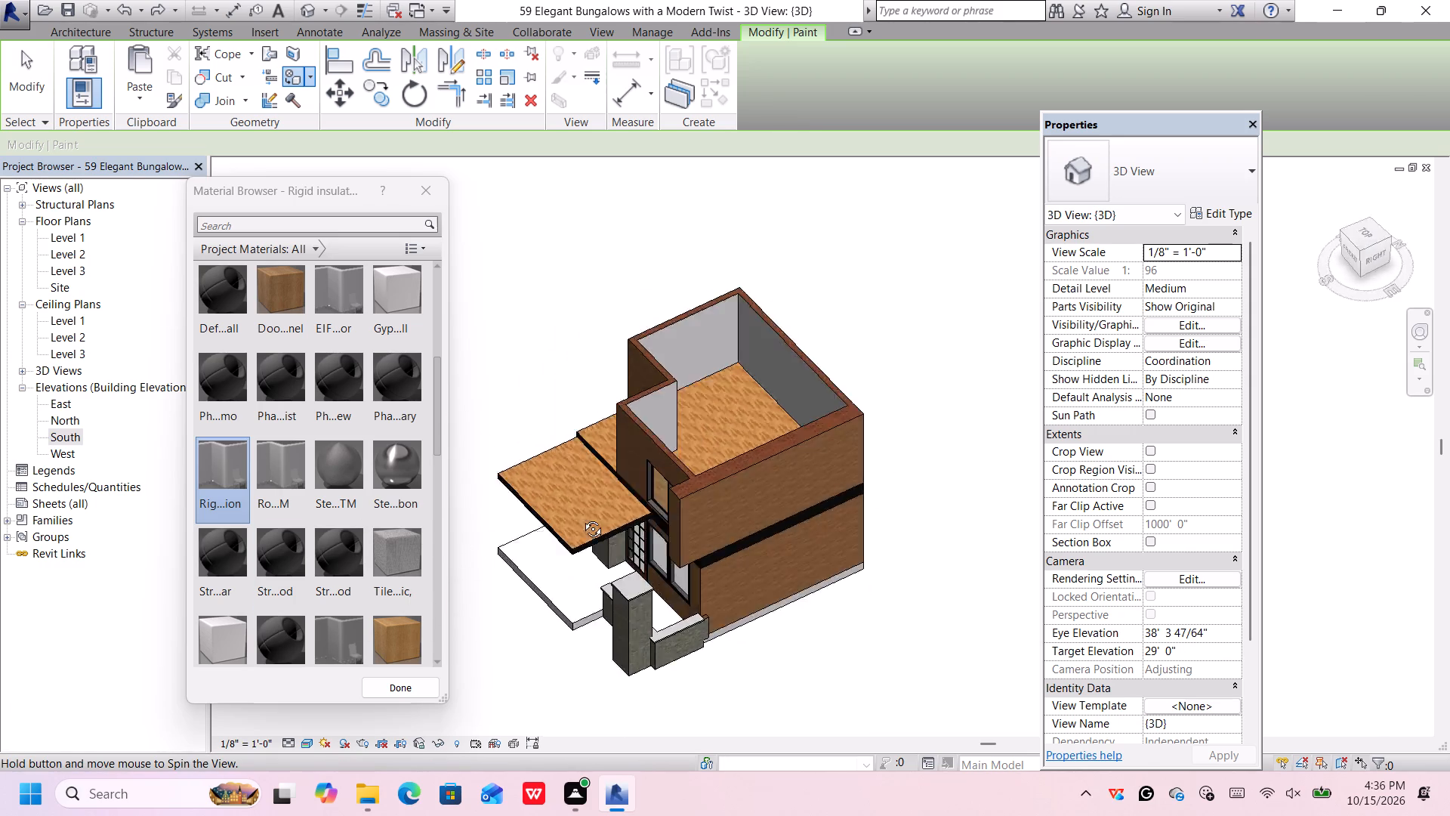
{"action": "middle_click_drag", "start_coordinate": [582, 518], "coordinate": [738, 431], "text": "shift"}
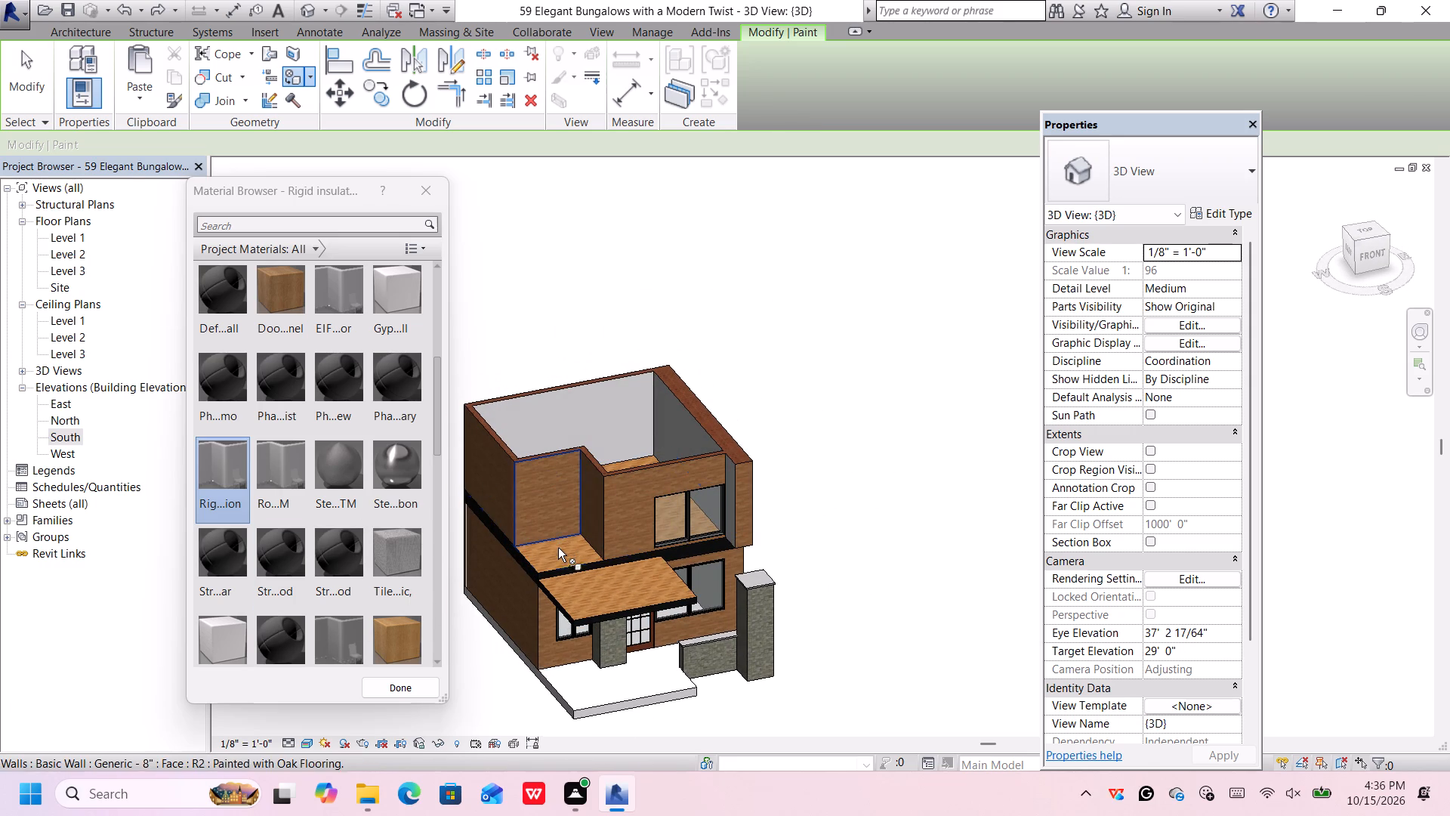
{"action": "left_click", "coordinate": [557, 552]}
{"action": "left_click", "coordinate": [580, 604]}
{"action": "scroll", "coordinate": [649, 556], "scroll_direction": "down", "scroll_amount": 2}
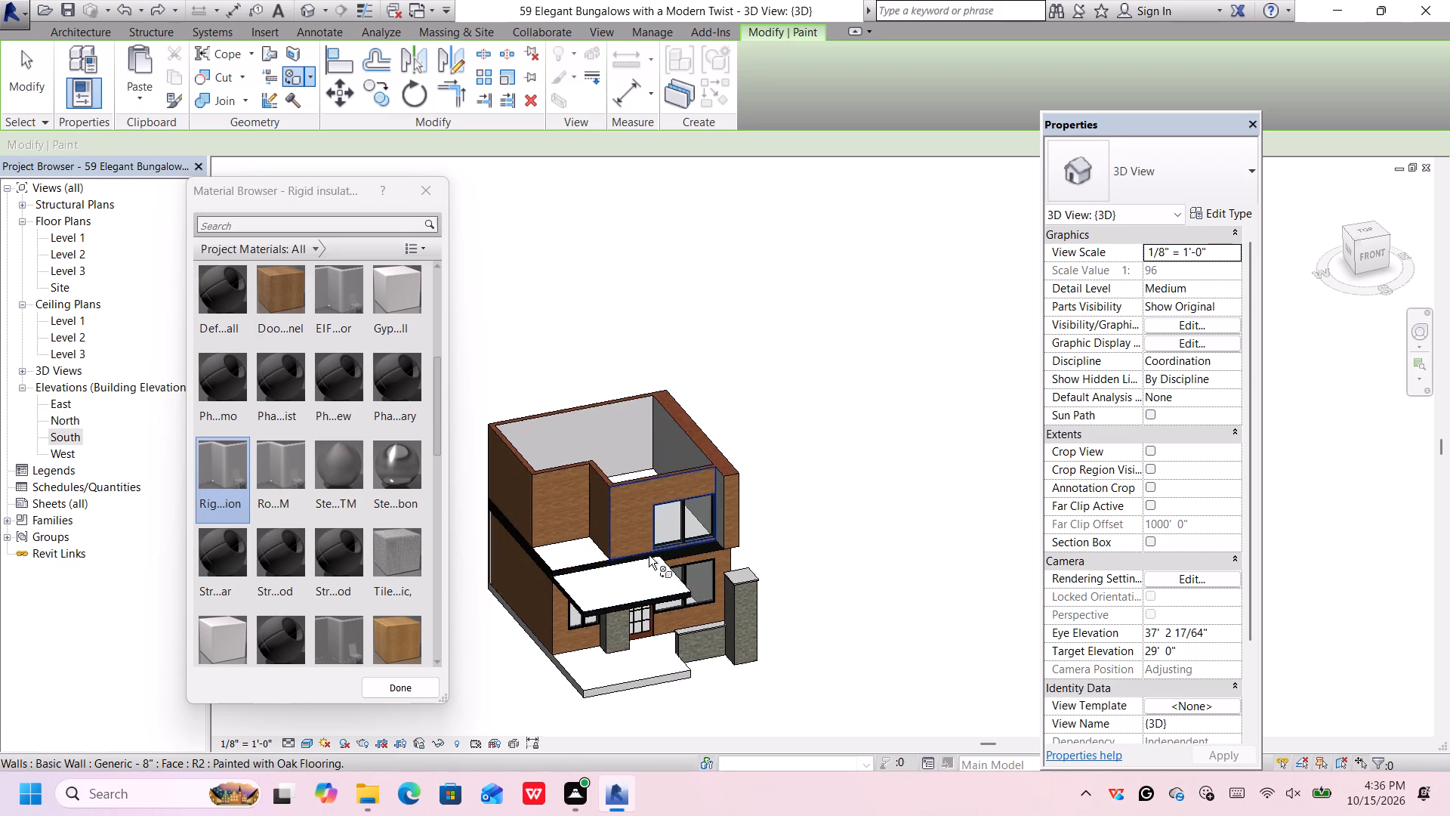
{"action": "scroll", "coordinate": [649, 555], "scroll_direction": "down", "scroll_amount": 2}
{"action": "middle_click_drag", "start_coordinate": [788, 635], "coordinate": [764, 406]}
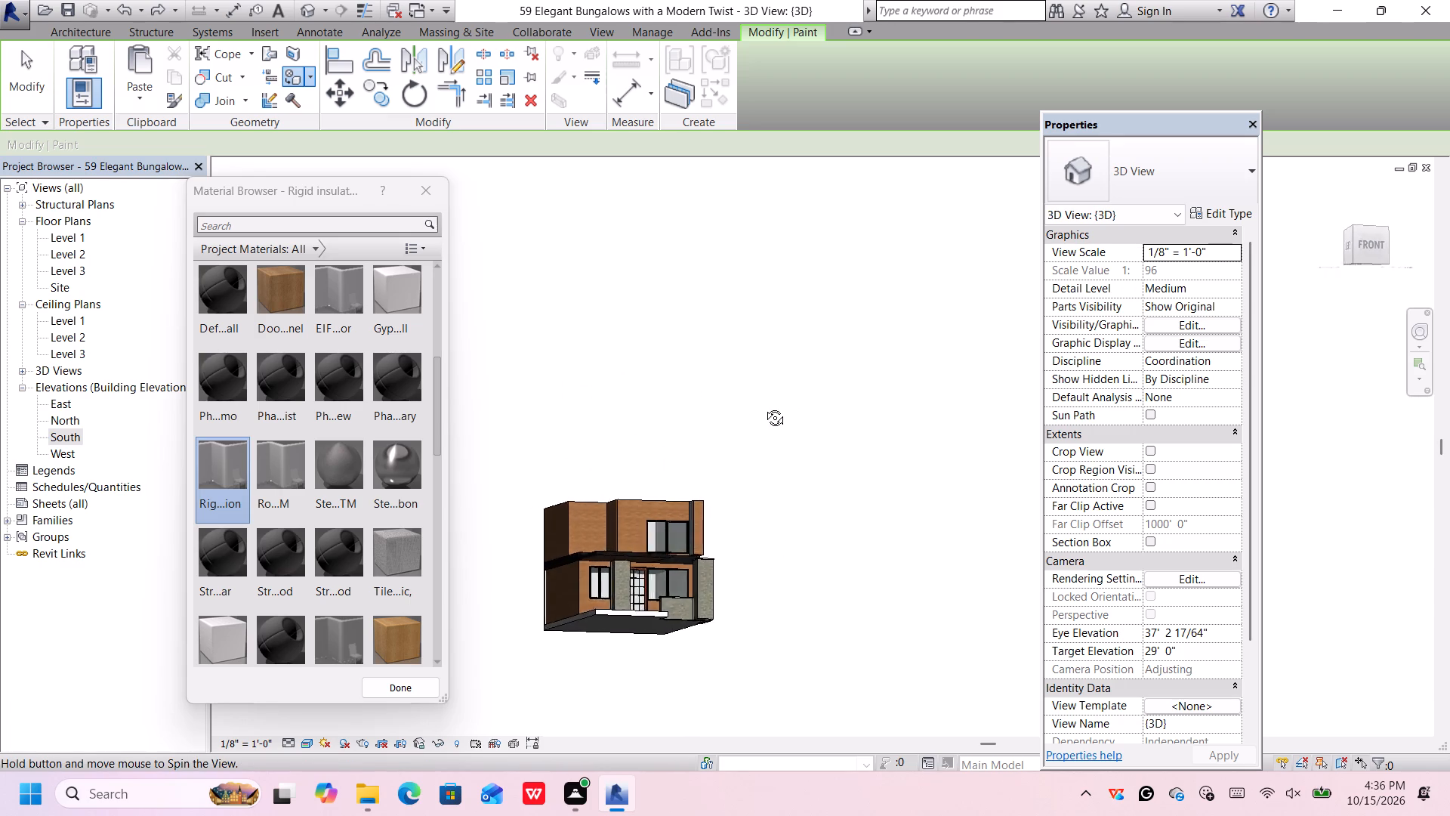
{"action": "middle_click_drag", "start_coordinate": [764, 406], "coordinate": [791, 488]}
{"action": "middle_click", "coordinate": [789, 488]}
{"action": "key", "text": "space"}
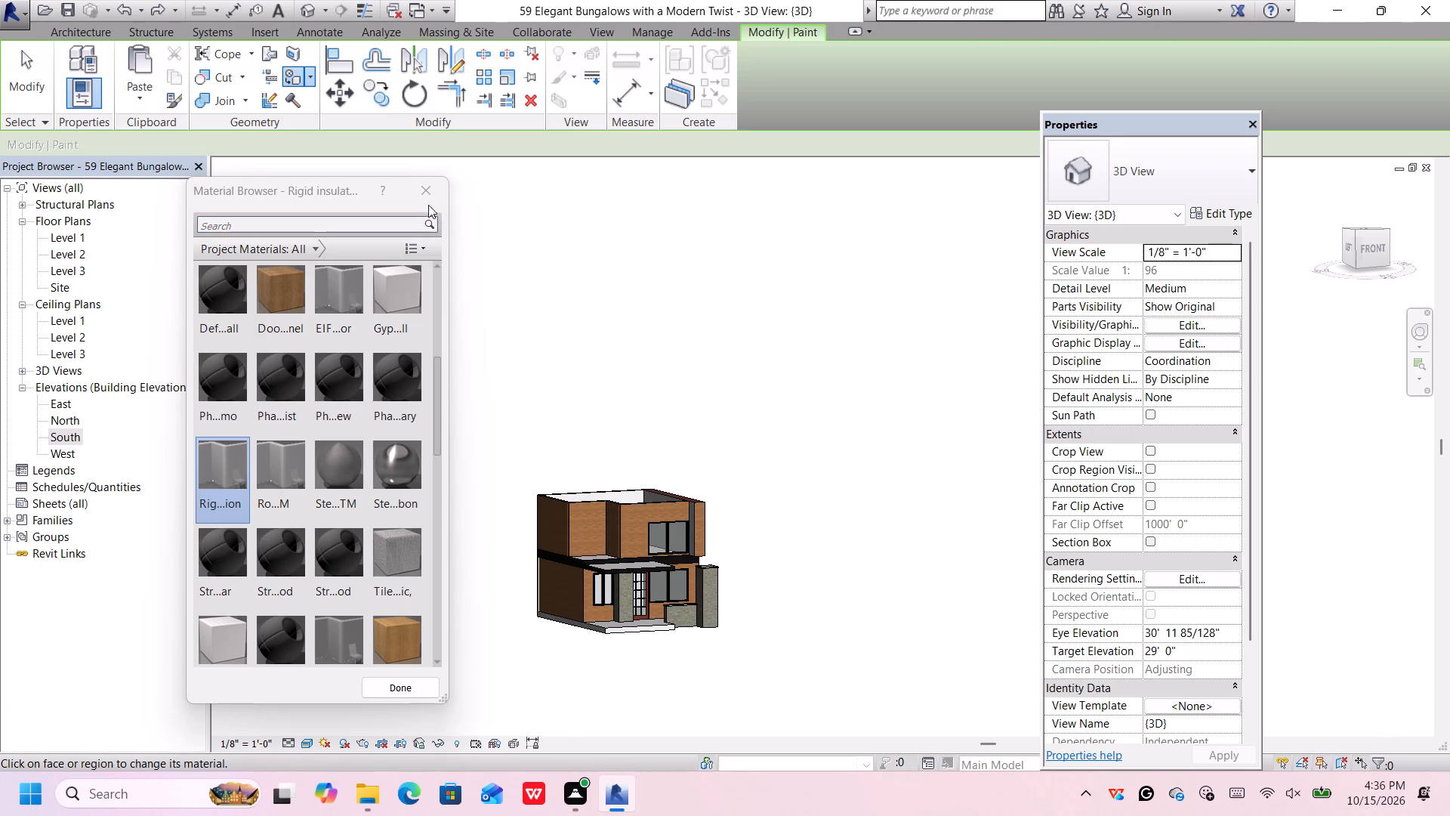
{"action": "left_click", "coordinate": [429, 188]}
Set the unconnected height of all six upper floor walls to 6'.
{"action": "middle_click_drag", "start_coordinate": [747, 550], "coordinate": [752, 568]}
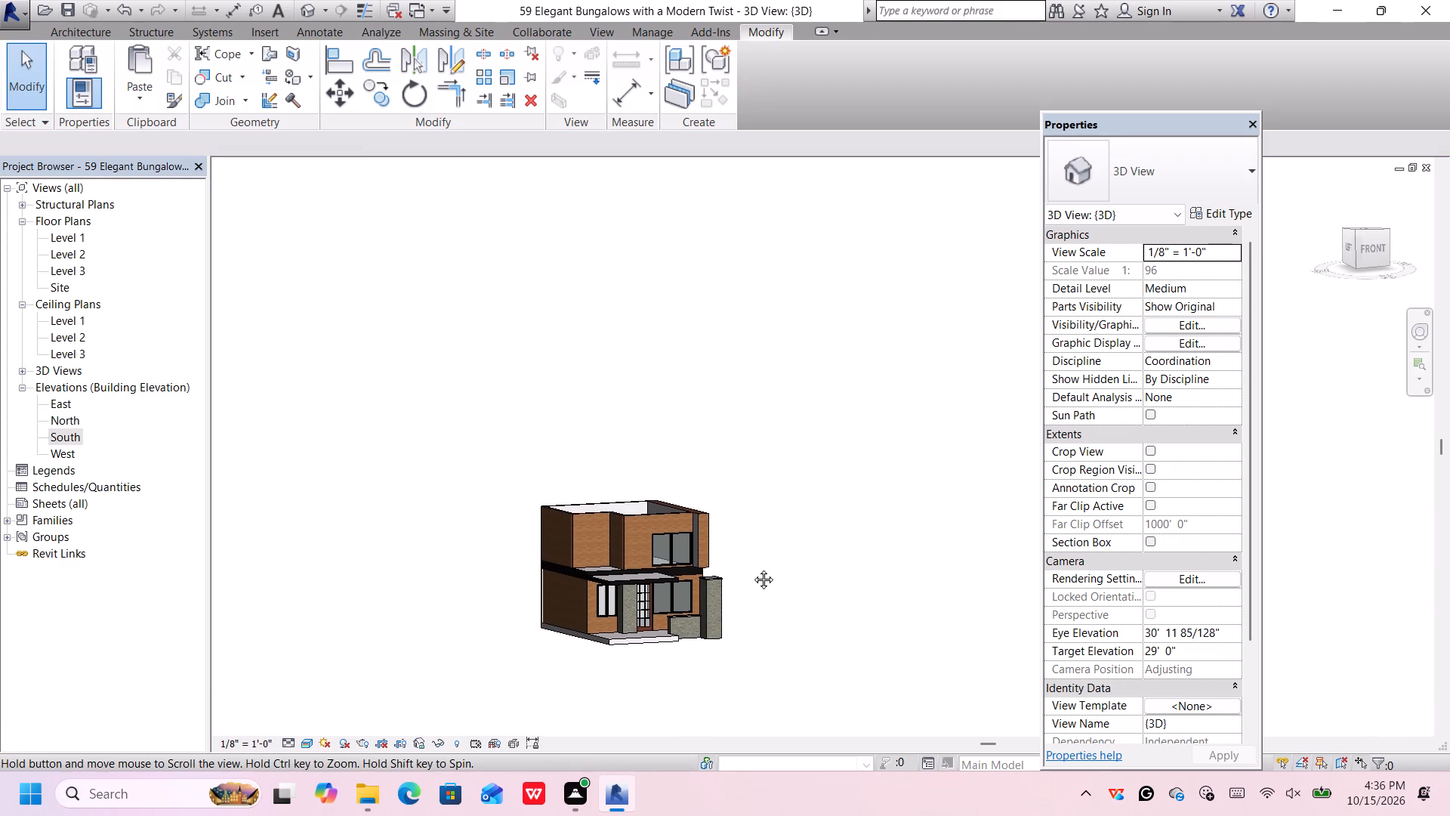
{"action": "middle_click_drag", "start_coordinate": [752, 568], "coordinate": [761, 604]}
{"action": "middle_click_drag", "start_coordinate": [760, 603], "coordinate": [688, 541], "text": "shift"}
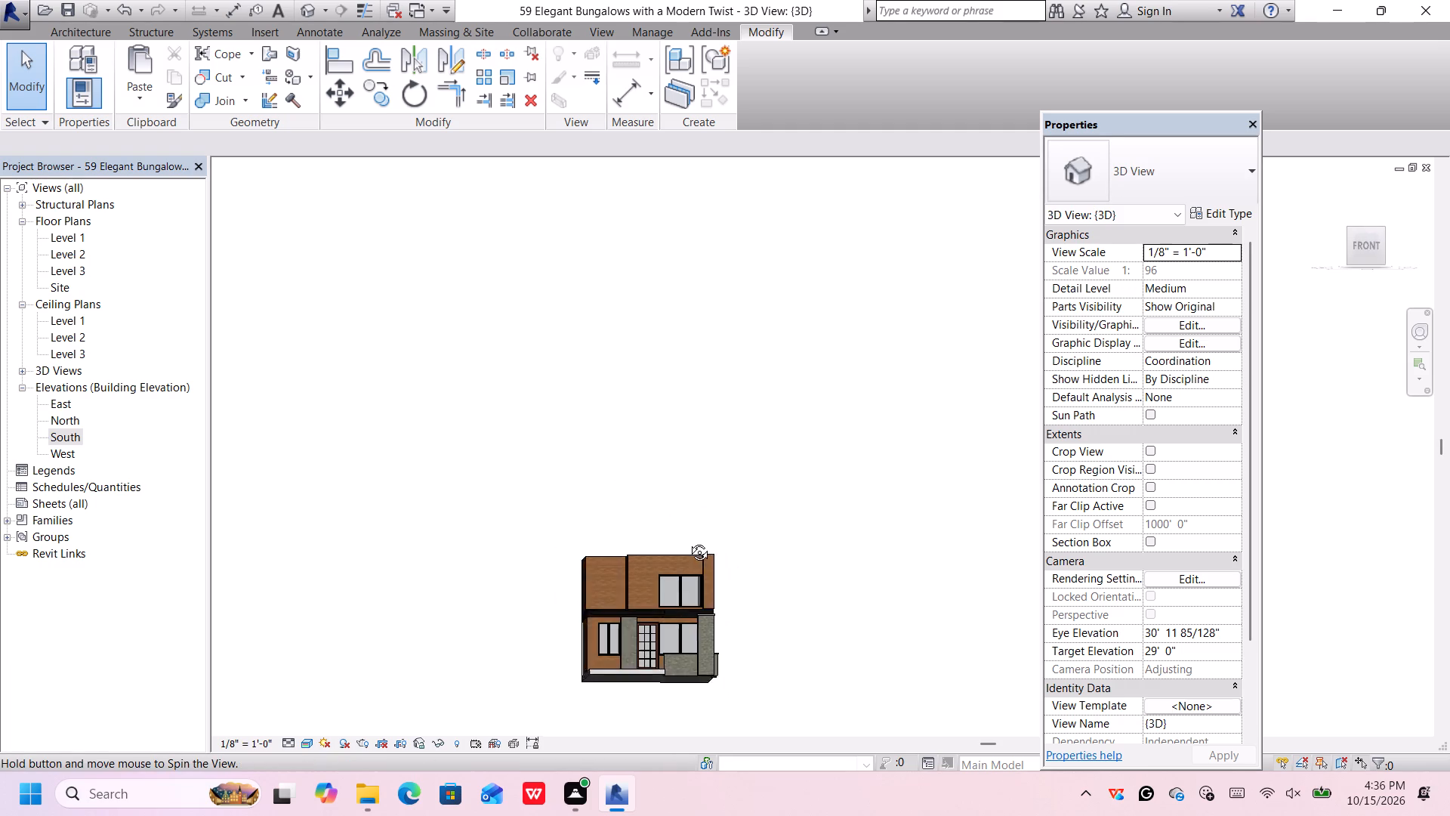
{"action": "middle_click_drag", "start_coordinate": [688, 541], "coordinate": [668, 573], "text": "shift"}
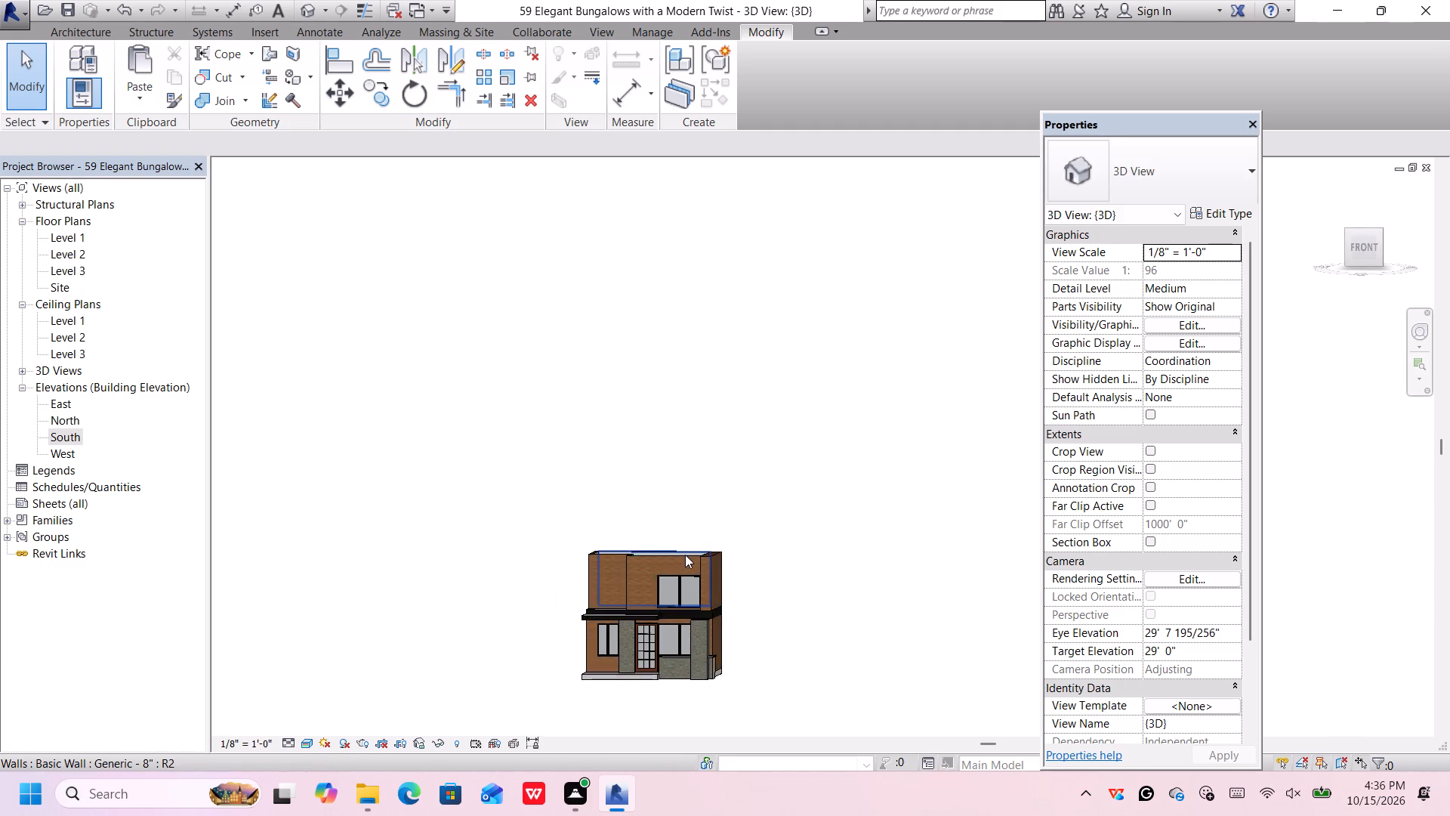
{"action": "scroll", "coordinate": [685, 555], "scroll_direction": "up", "scroll_amount": 4}
{"action": "scroll", "coordinate": [702, 541], "scroll_direction": "down", "scroll_amount": 2}
{"action": "scroll", "coordinate": [711, 561], "scroll_direction": "up", "scroll_amount": 3}
{"action": "left_click", "coordinate": [712, 564]}
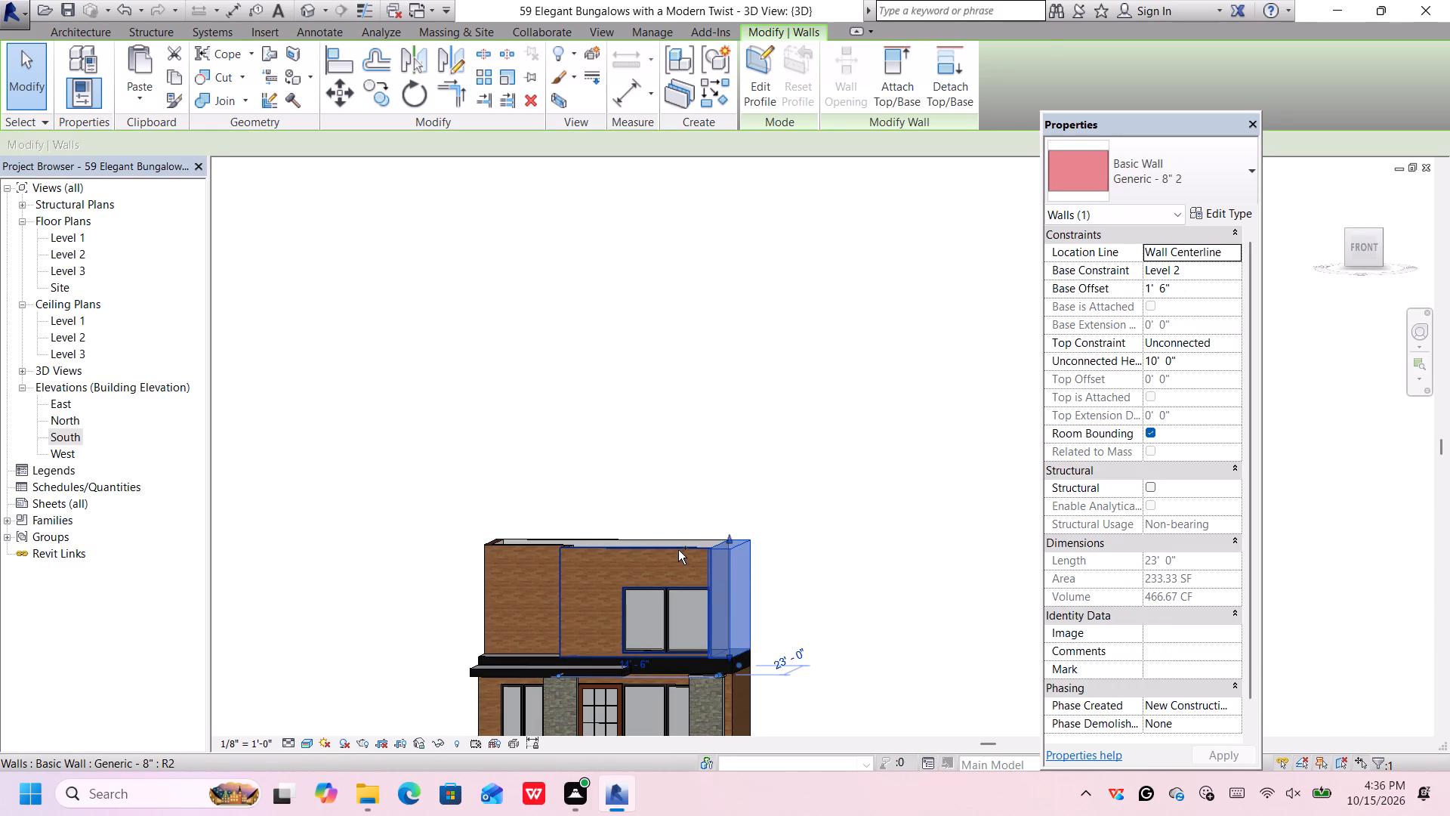
{"action": "left_click", "coordinate": [678, 550], "text": "ctrl"}
{"action": "left_click", "coordinate": [543, 553], "text": "ctrl"}
{"action": "scroll", "coordinate": [543, 542], "scroll_direction": "down", "scroll_amount": 1, "text": "ctrl"}
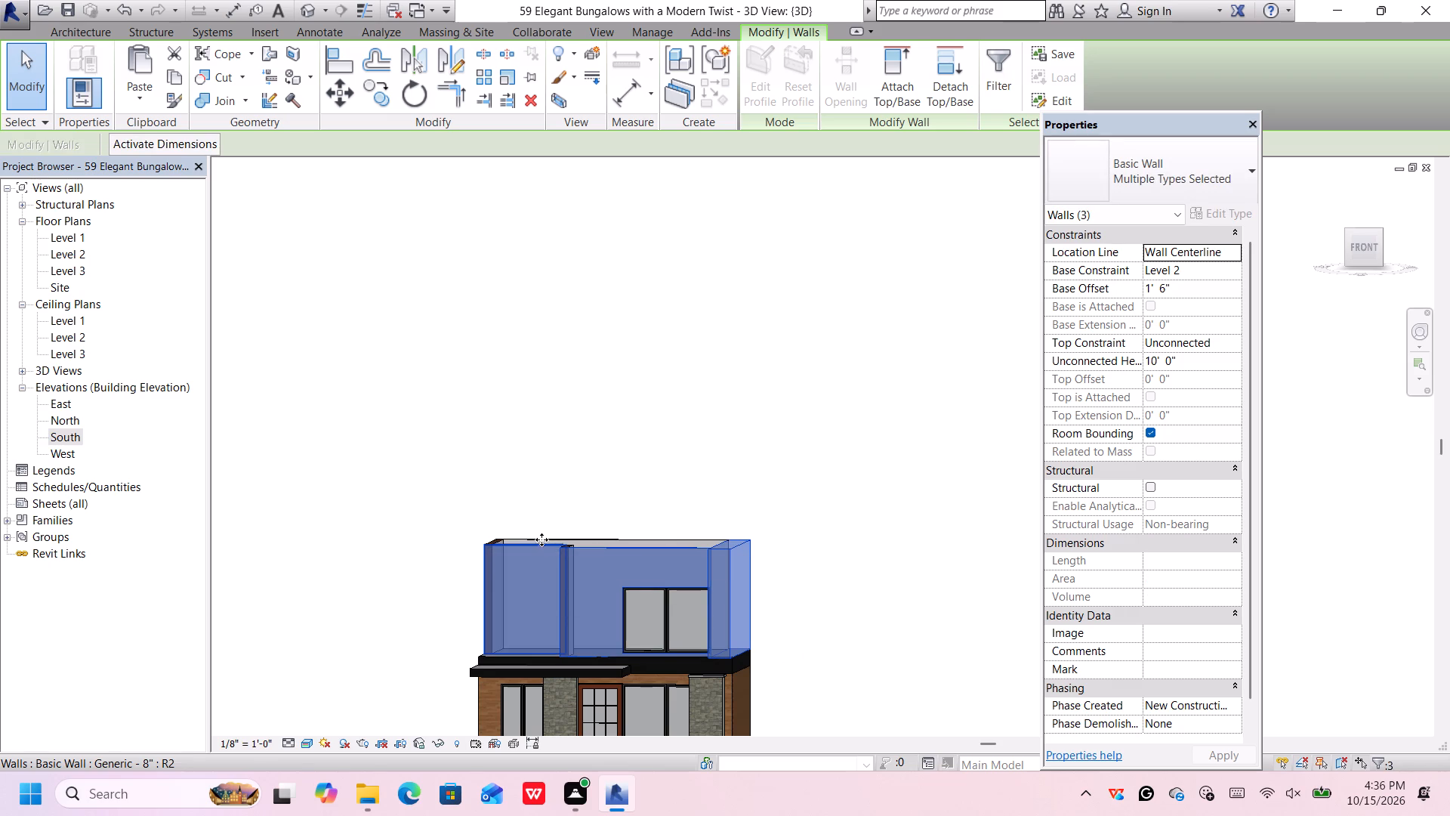
{"action": "middle_click_drag", "start_coordinate": [543, 516], "coordinate": [554, 552], "text": "ctrl"}
{"action": "scroll", "coordinate": [546, 537], "scroll_direction": "down", "scroll_amount": 1, "text": "ctrl"}
{"action": "middle_click_drag", "start_coordinate": [576, 530], "coordinate": [589, 469]}
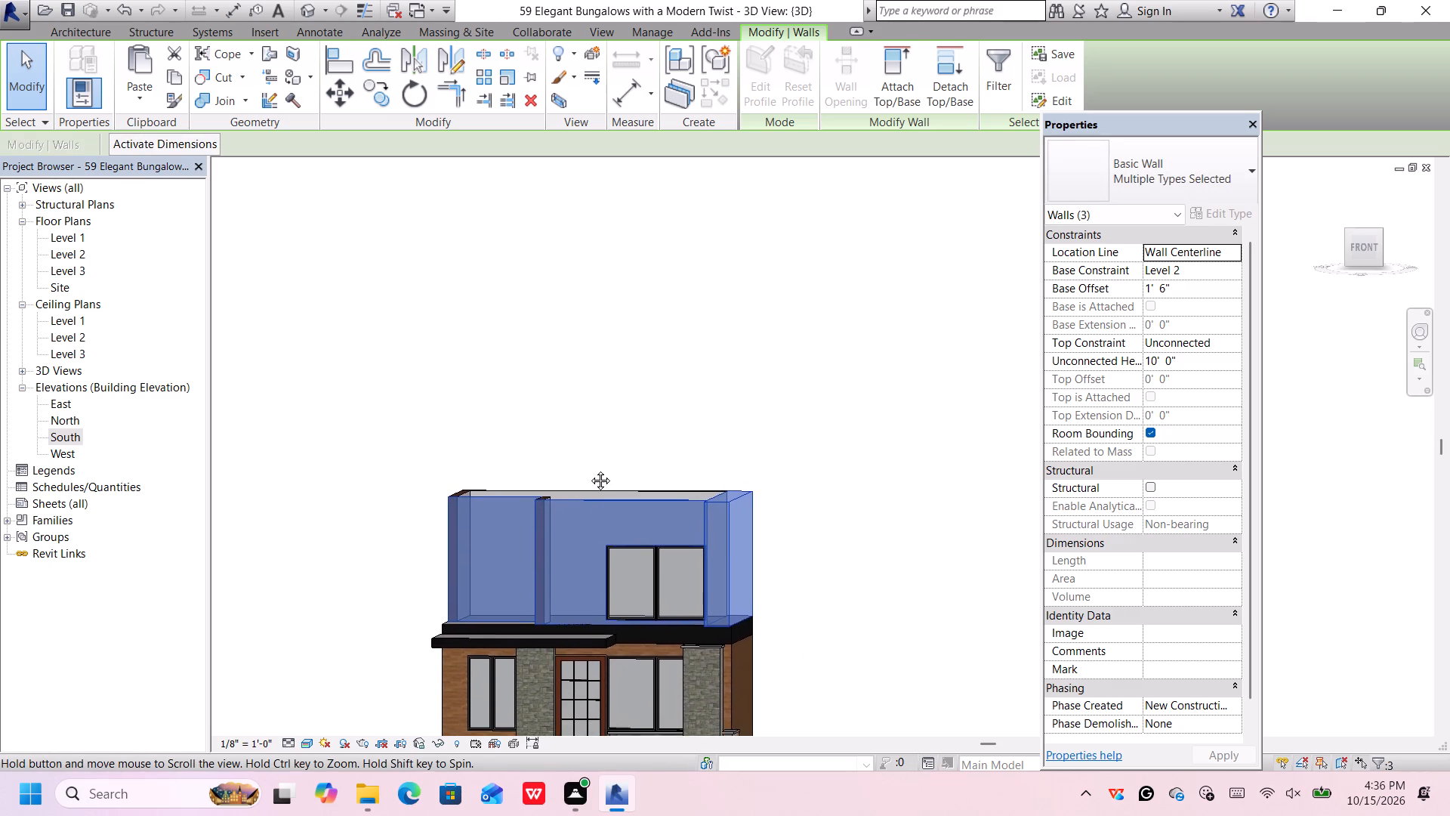
{"action": "middle_click_drag", "start_coordinate": [589, 469], "coordinate": [621, 660]}
{"action": "scroll", "coordinate": [548, 542], "scroll_direction": "up", "scroll_amount": 1}
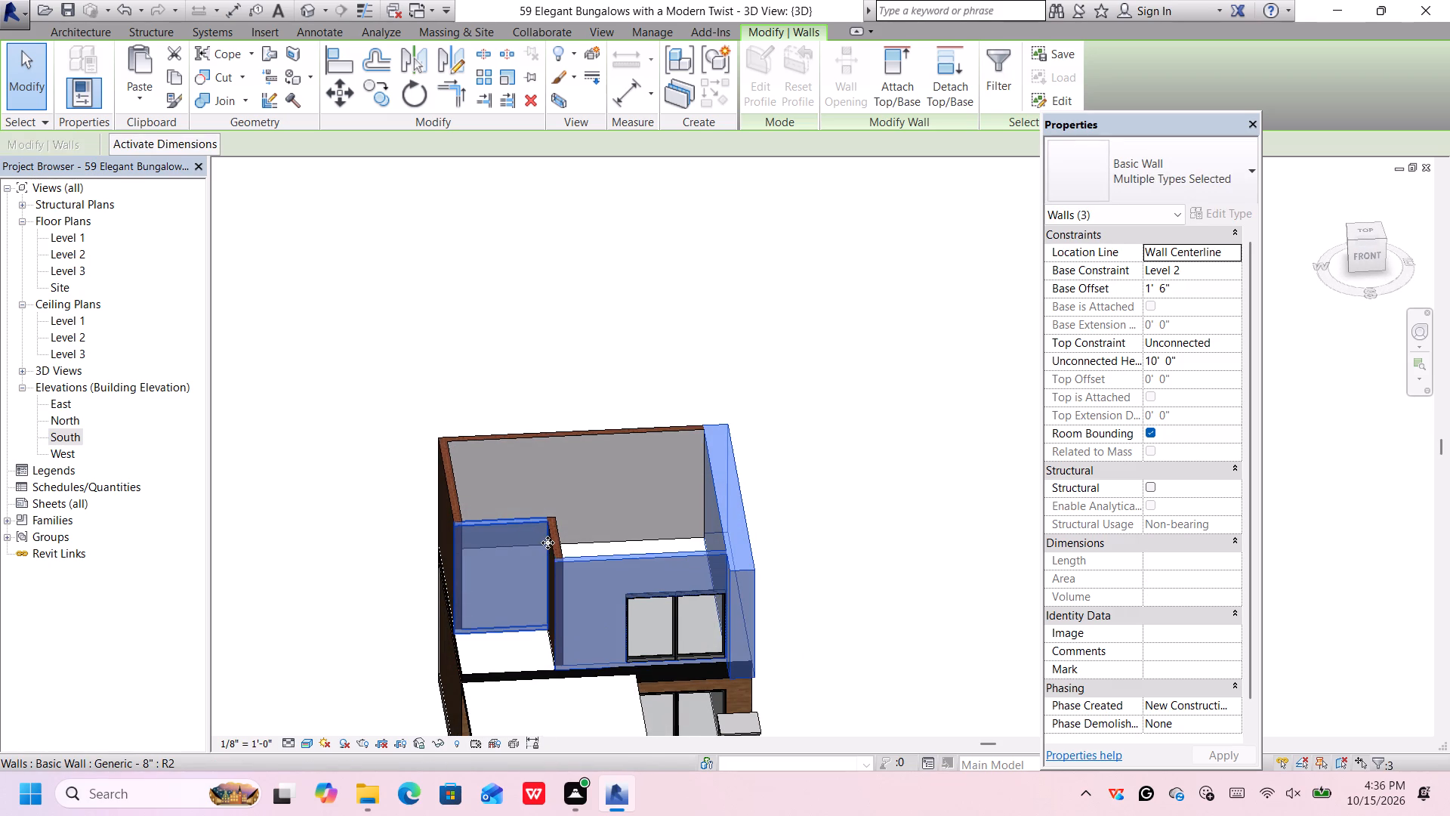
{"action": "left_click", "coordinate": [558, 541], "text": "ctrl"}
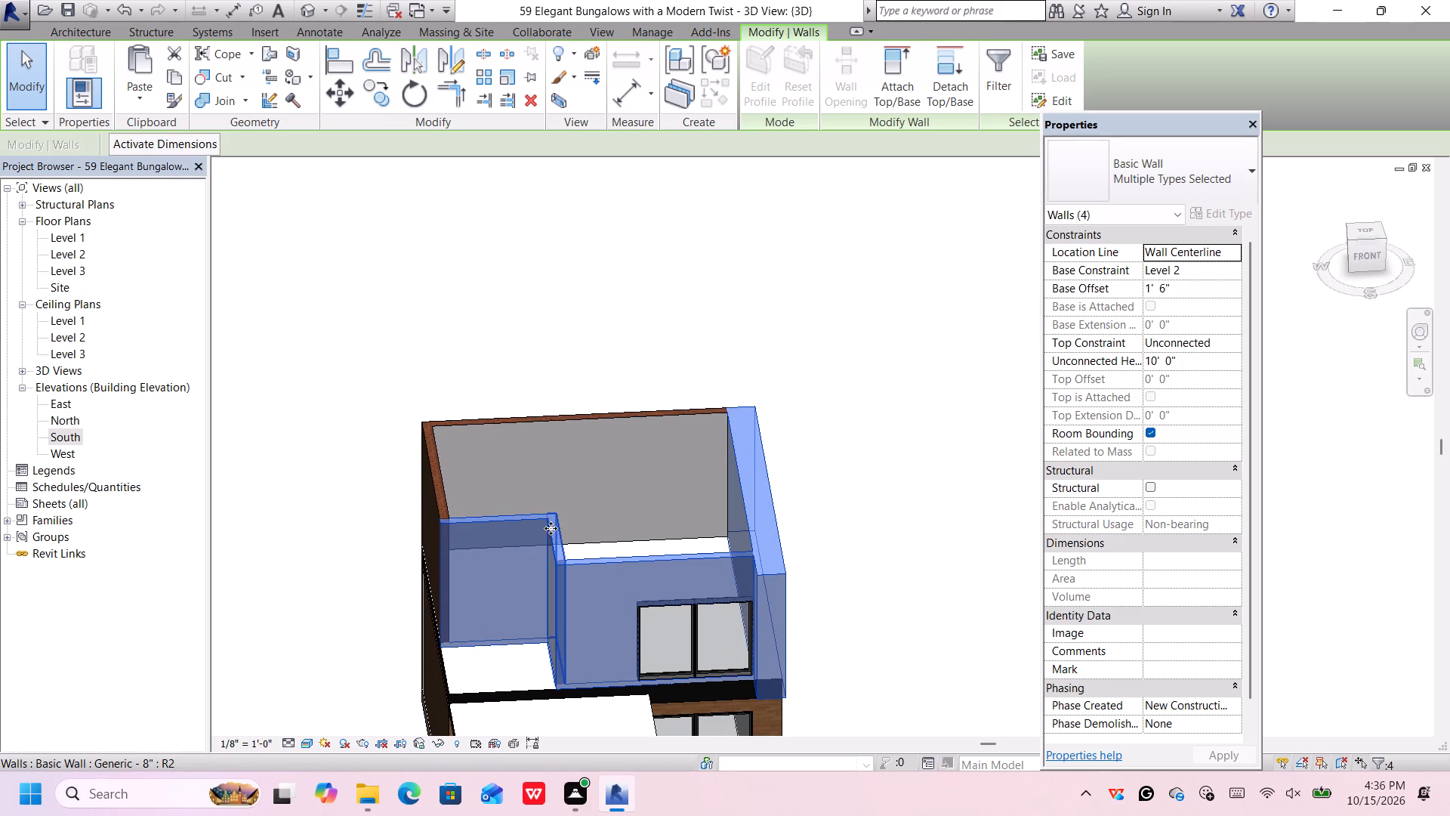
{"action": "left_click", "coordinate": [440, 477], "text": "ctrl"}
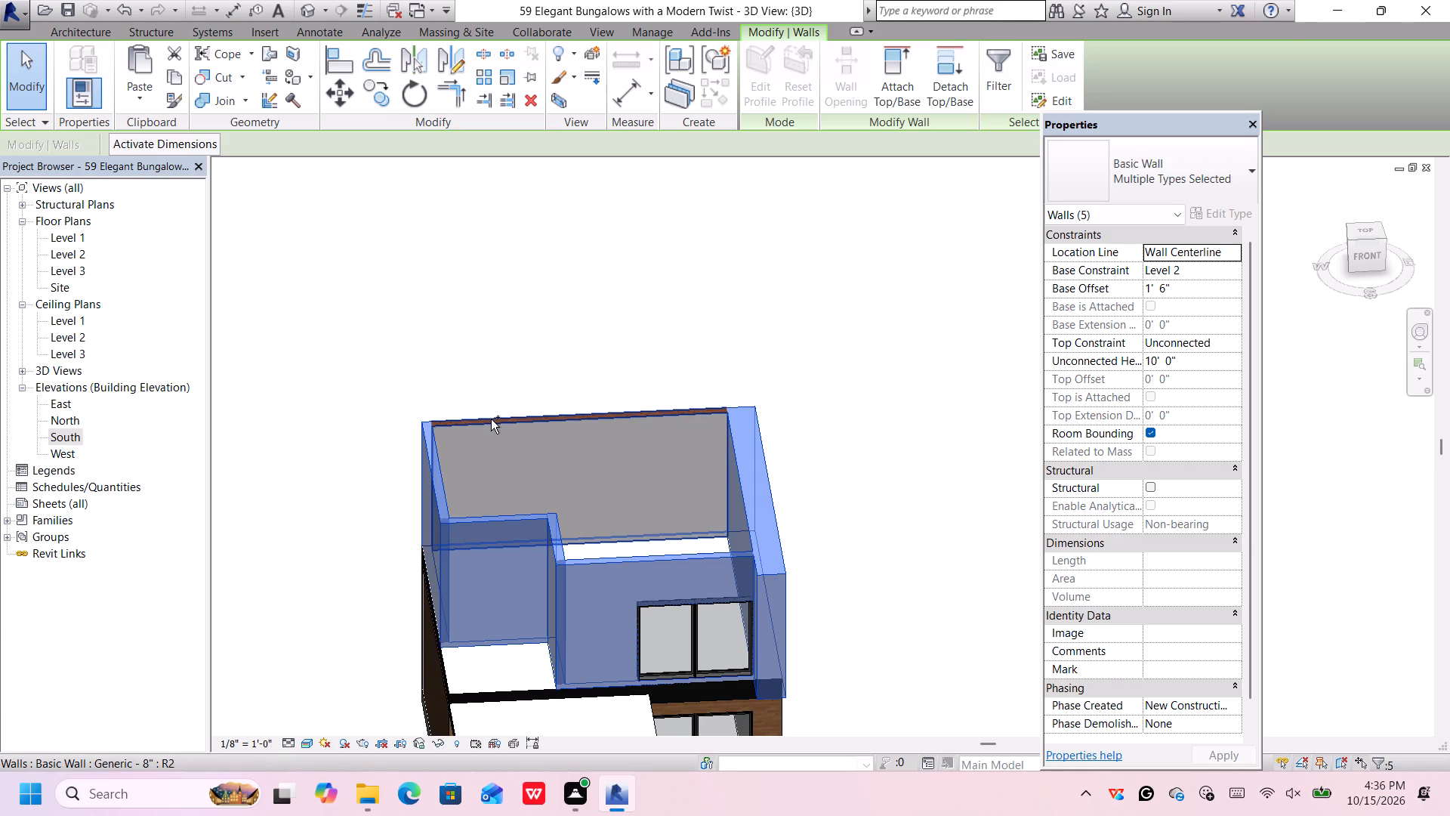
{"action": "left_click", "coordinate": [491, 419], "text": "ctrl"}
{"action": "left_click", "coordinate": [1200, 360]}
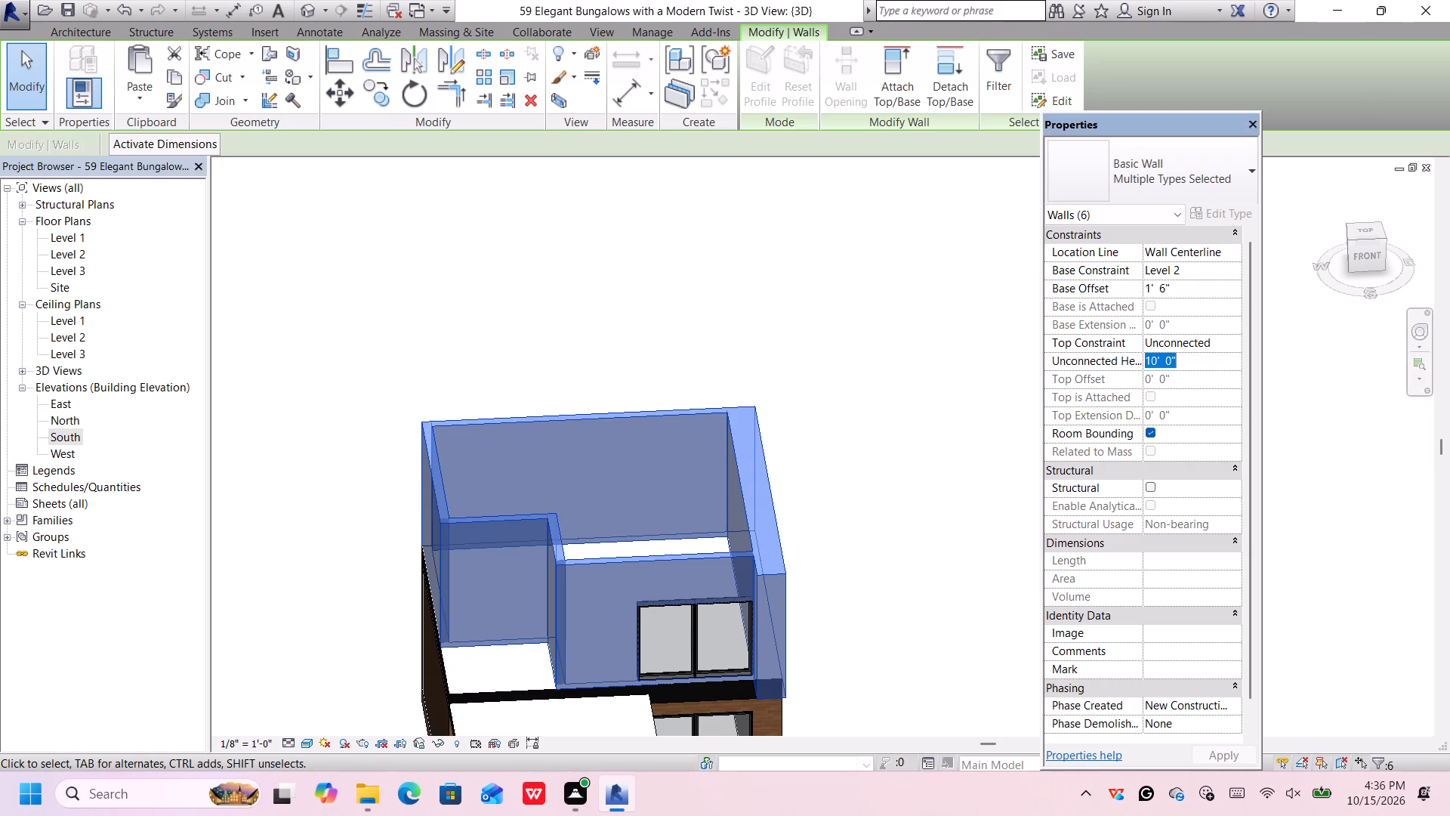
{"action": "key", "text": "BackSpace"}
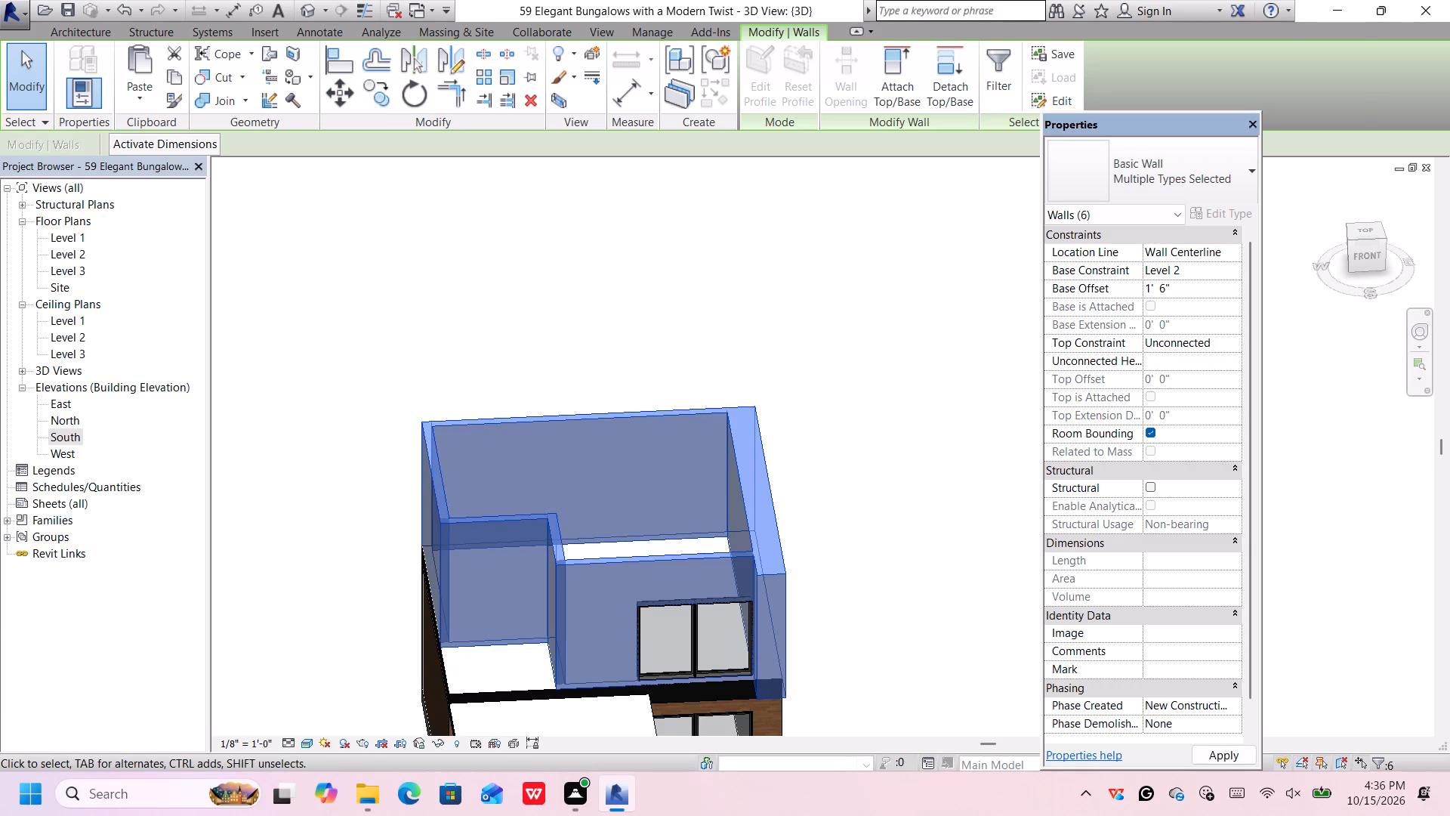
{"action": "type", "text": "6'"}
{"action": "key", "text": "Return"}
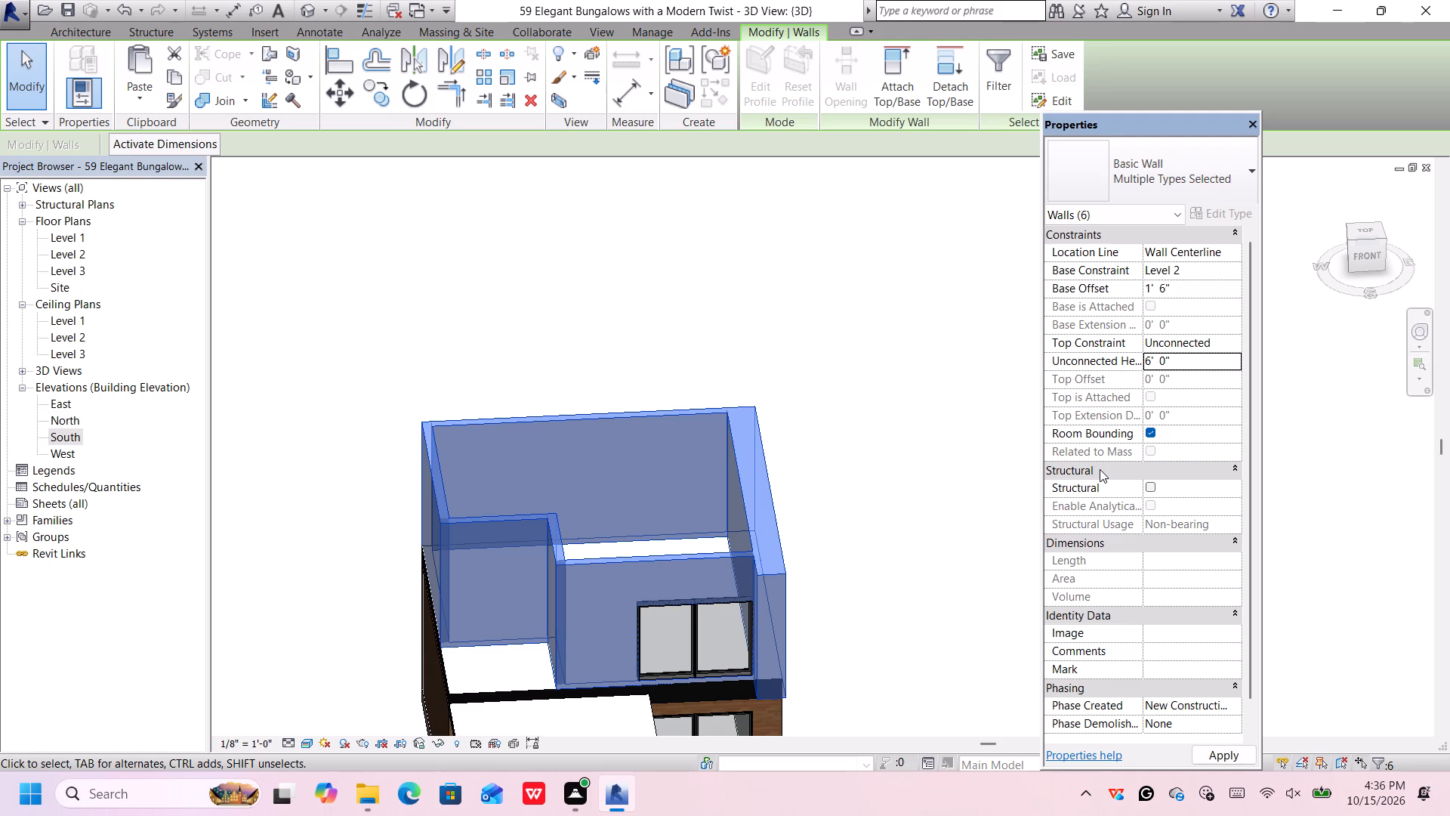
{"action": "key", "text": "Return"}
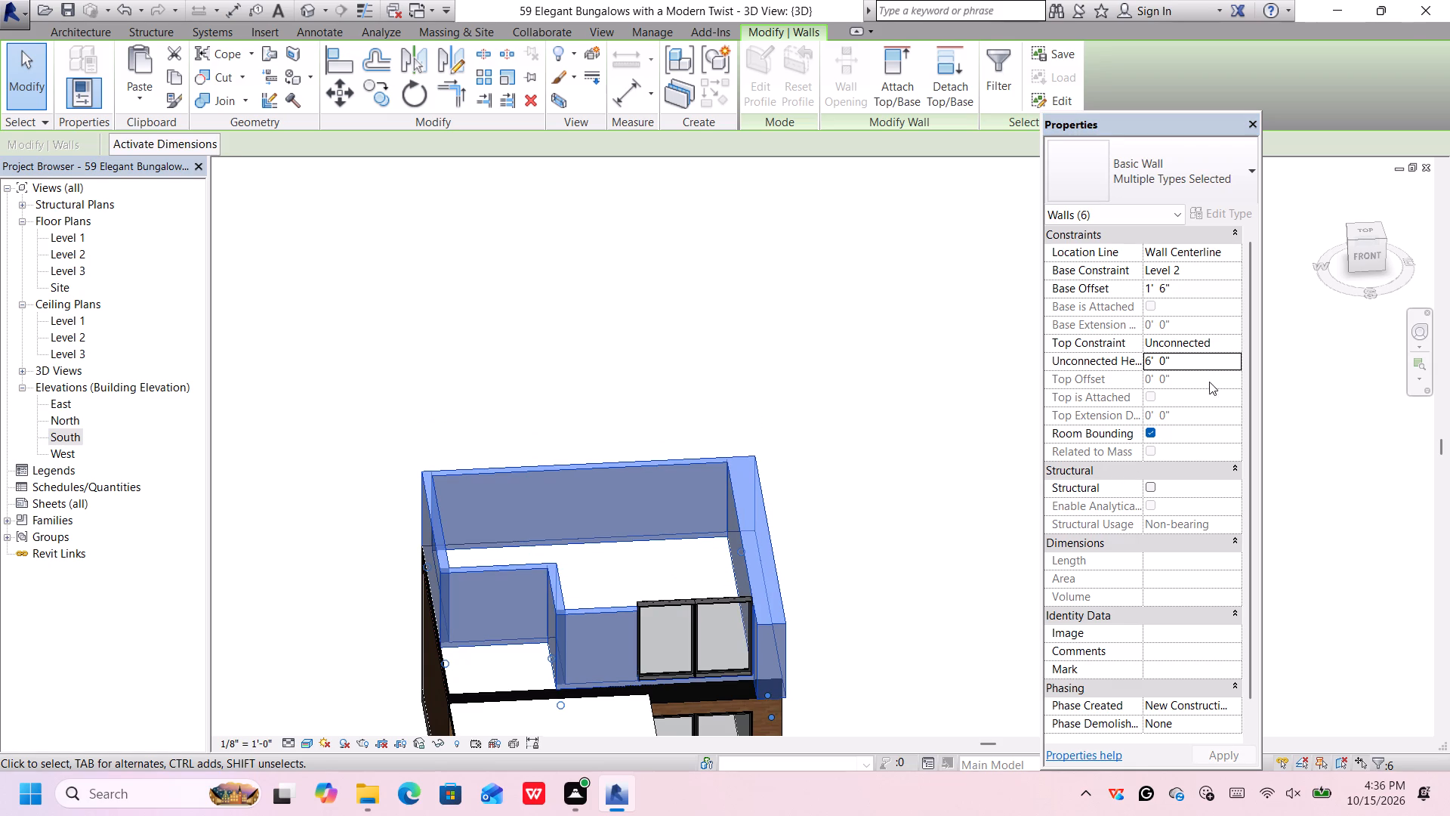
Change the unconnected height of the six selected upper floor walls to 7' and clear the selection.
{"action": "left_click", "coordinate": [1190, 363]}
{"action": "key", "text": "BackSpace"}
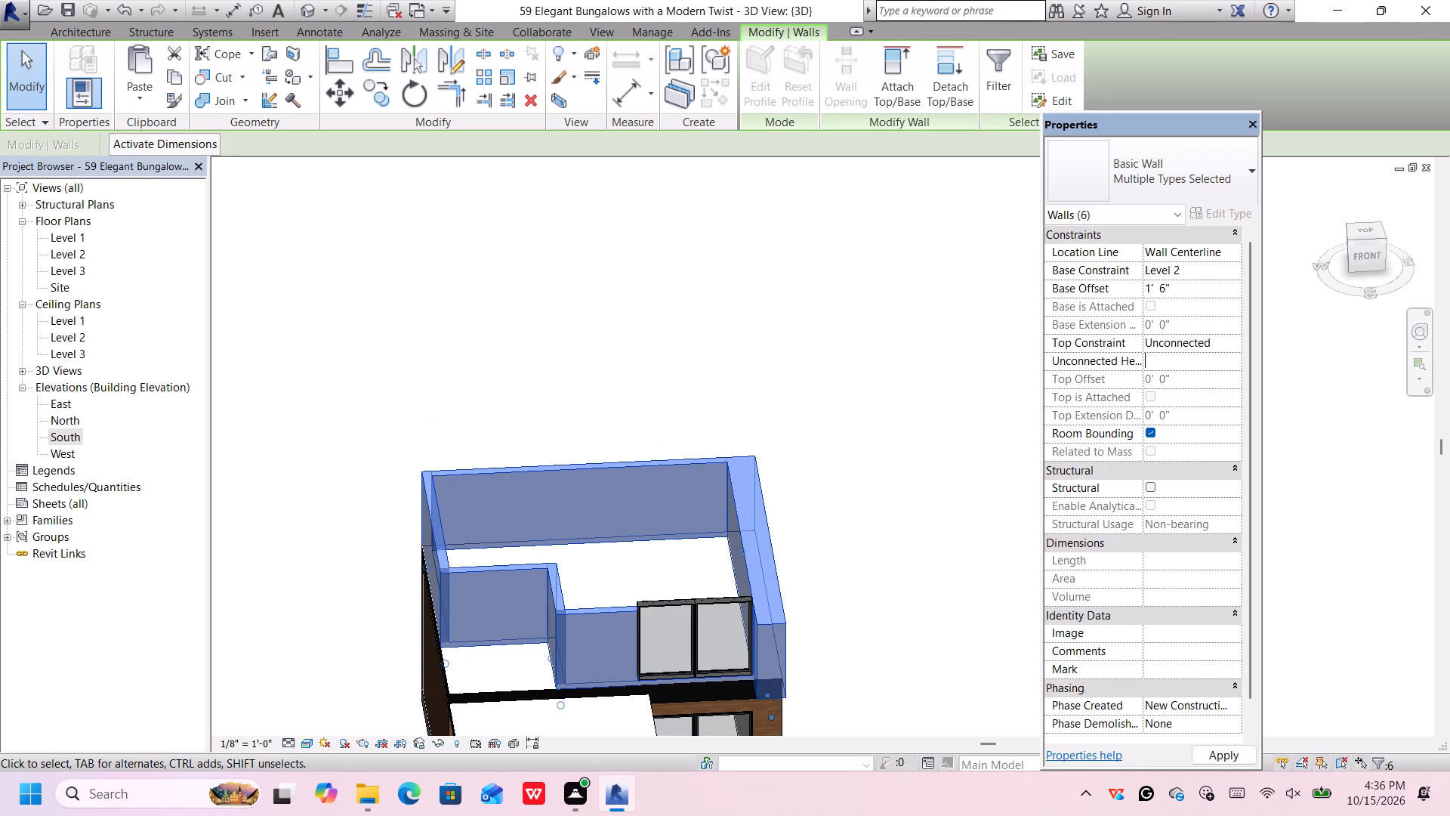
{"action": "type", "text": "7'"}
{"action": "key", "text": "Return"}
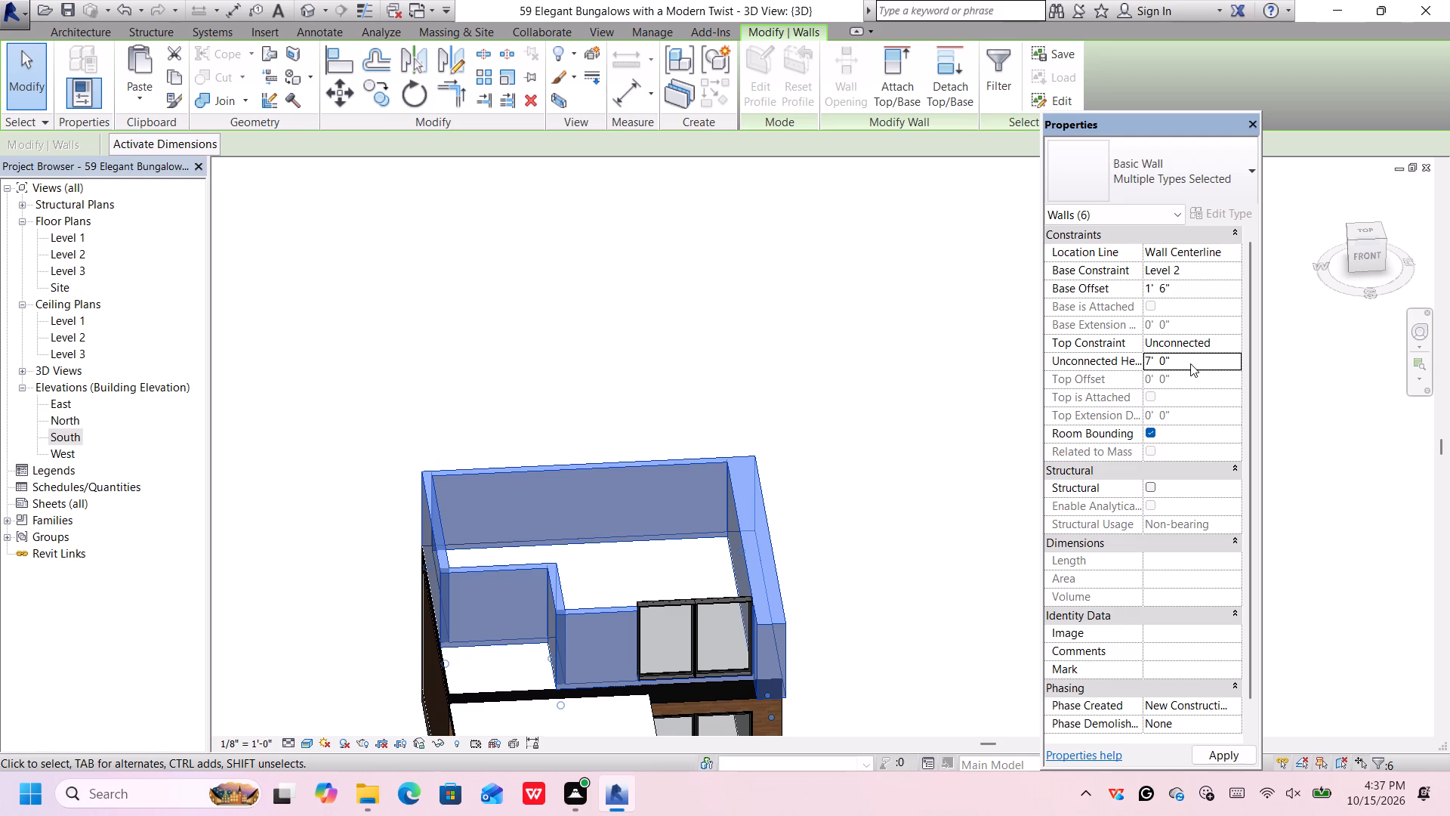
{"action": "key", "text": "Return"}
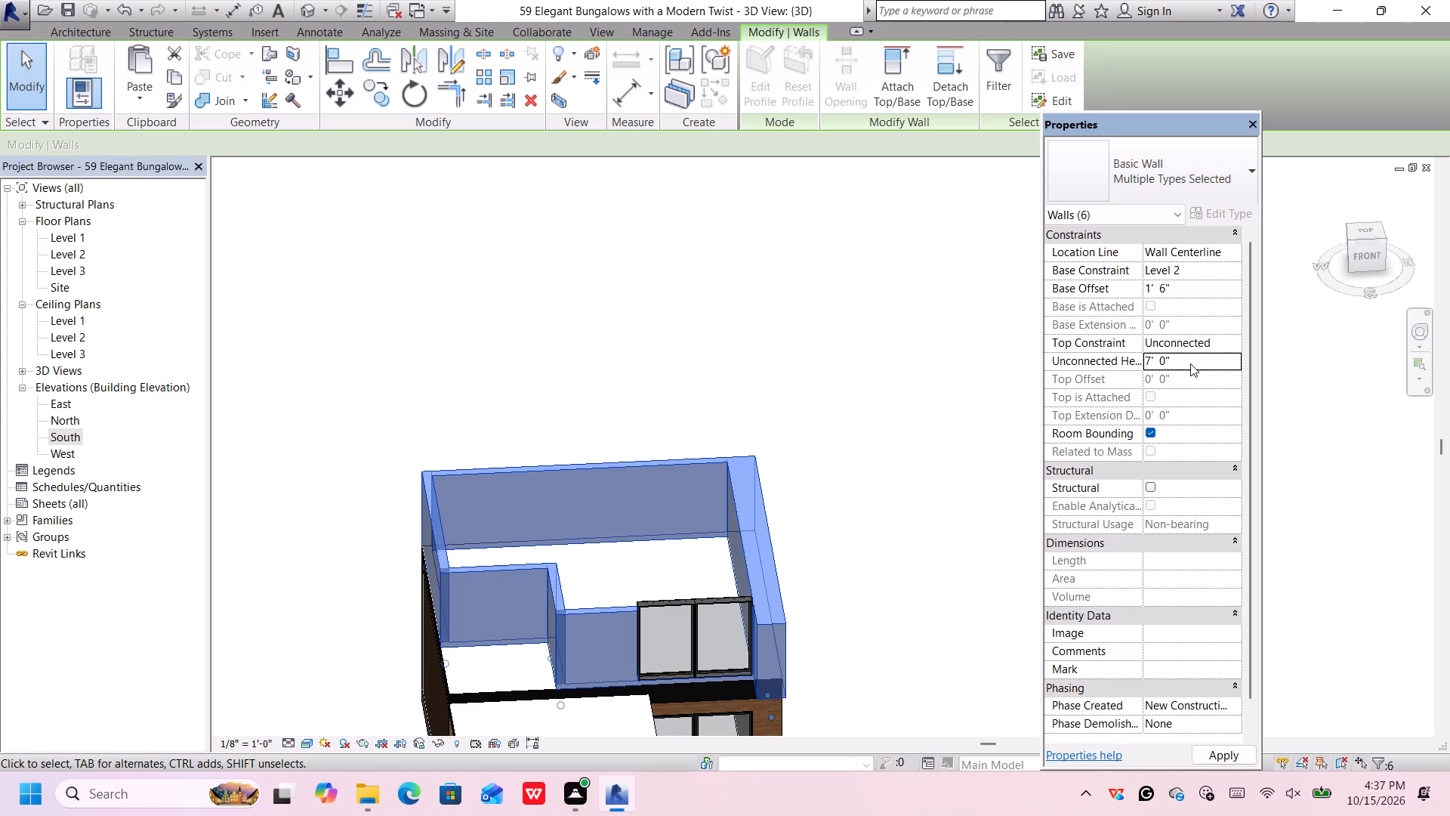
{"action": "scroll", "coordinate": [889, 536], "scroll_direction": "down", "scroll_amount": 2}
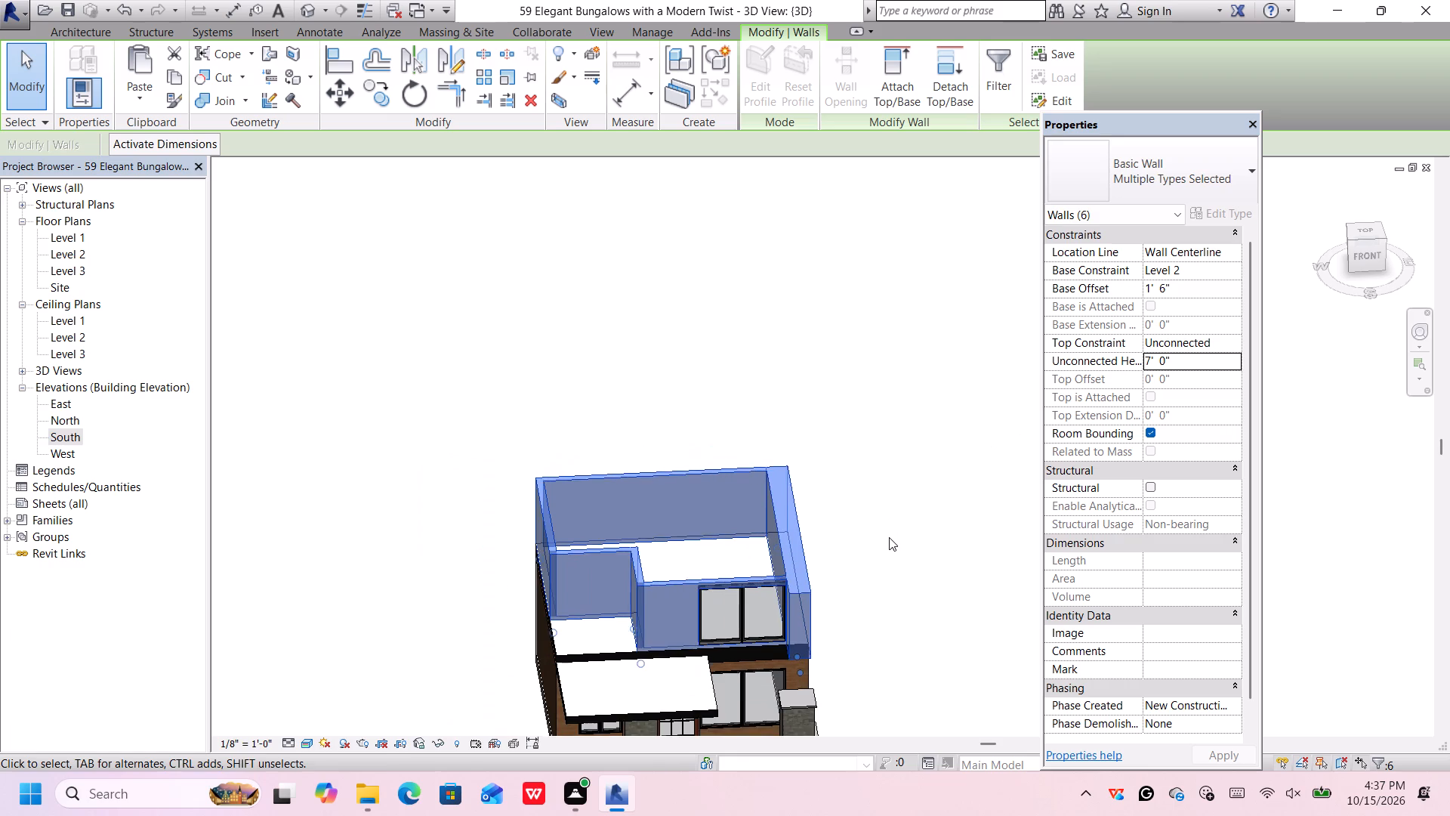
{"action": "middle_click_drag", "start_coordinate": [888, 539], "coordinate": [870, 524]}
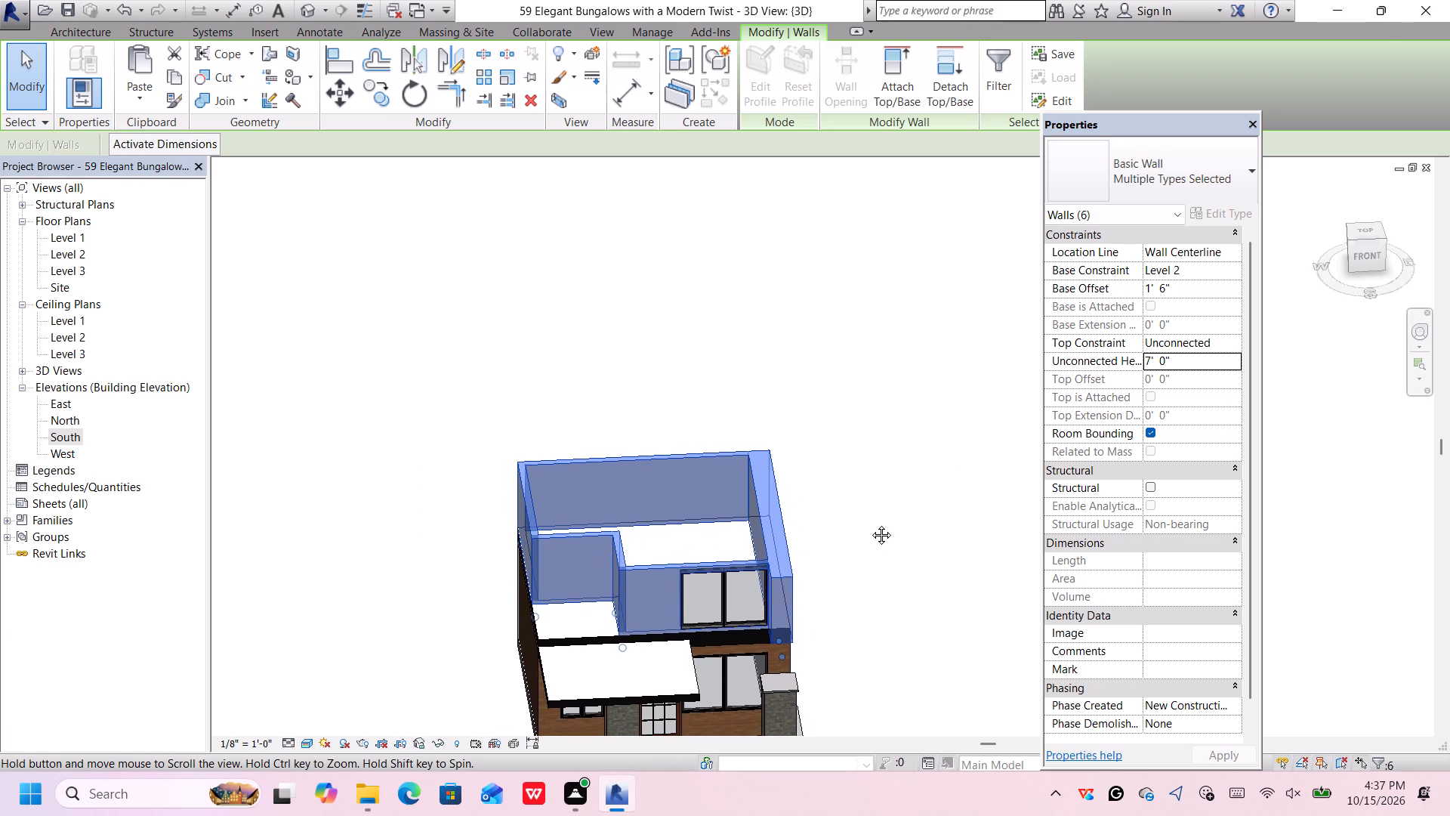
{"action": "middle_click_drag", "start_coordinate": [870, 524], "coordinate": [855, 343]}
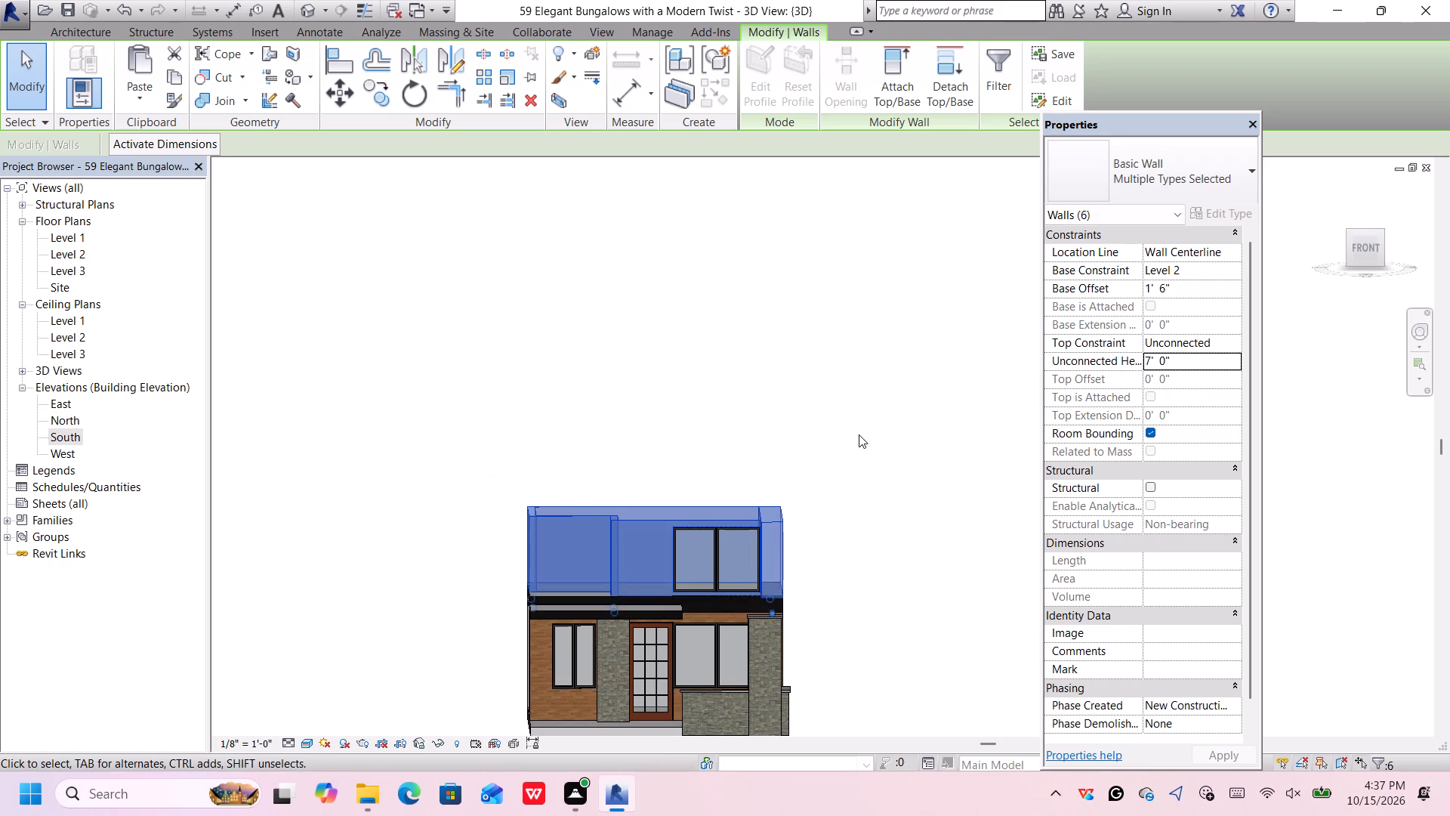
{"action": "left_click", "coordinate": [856, 453]}
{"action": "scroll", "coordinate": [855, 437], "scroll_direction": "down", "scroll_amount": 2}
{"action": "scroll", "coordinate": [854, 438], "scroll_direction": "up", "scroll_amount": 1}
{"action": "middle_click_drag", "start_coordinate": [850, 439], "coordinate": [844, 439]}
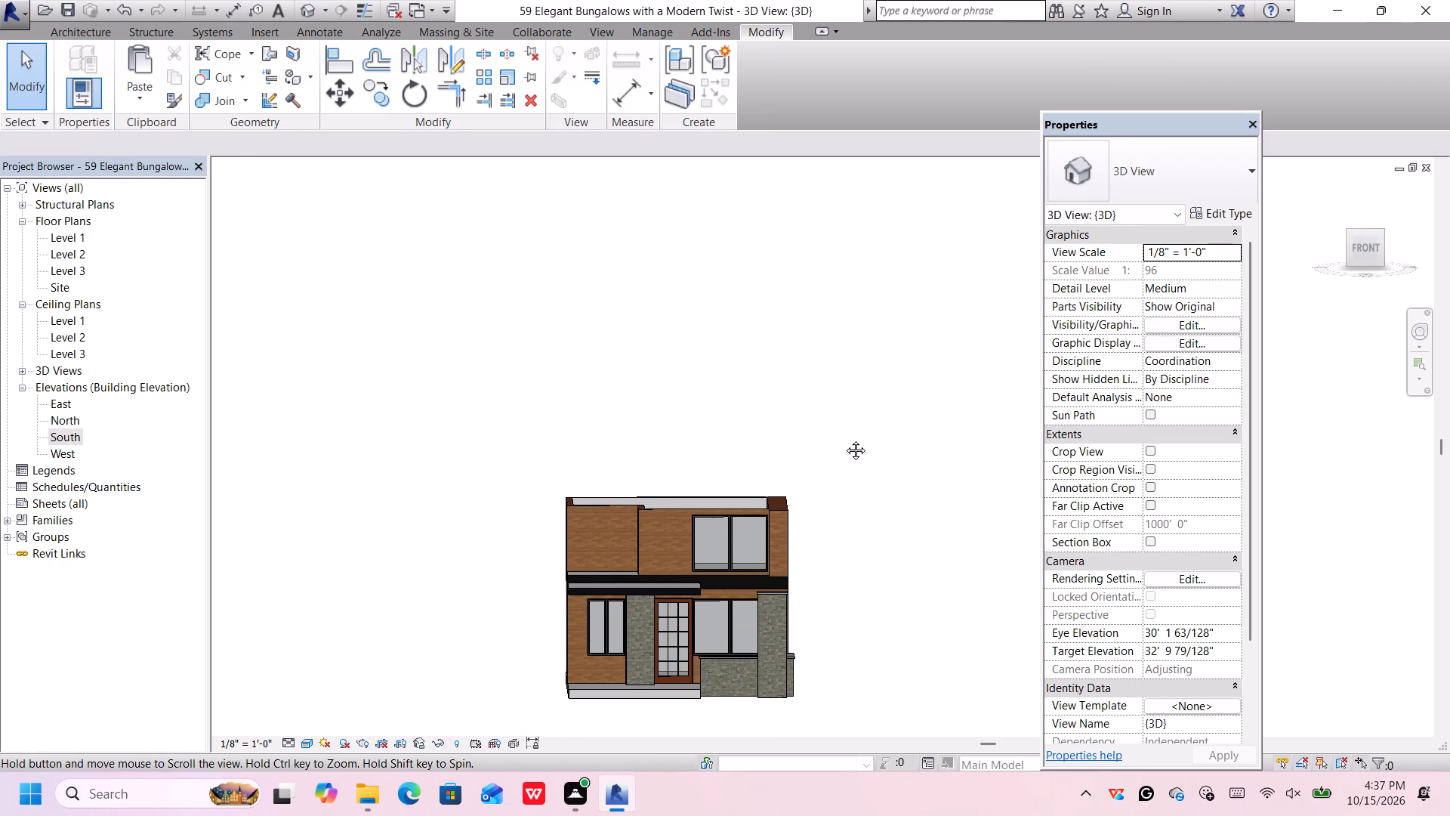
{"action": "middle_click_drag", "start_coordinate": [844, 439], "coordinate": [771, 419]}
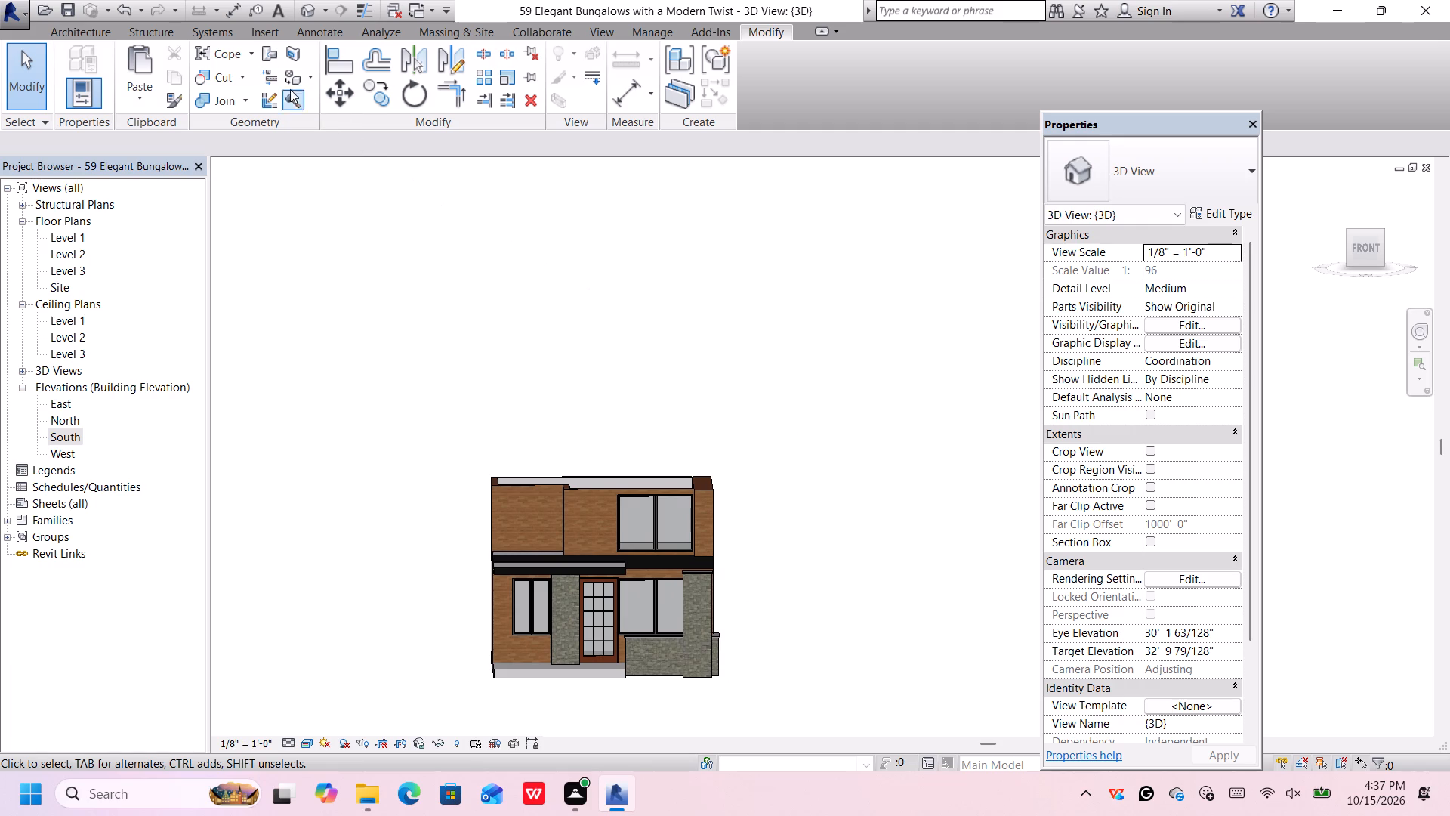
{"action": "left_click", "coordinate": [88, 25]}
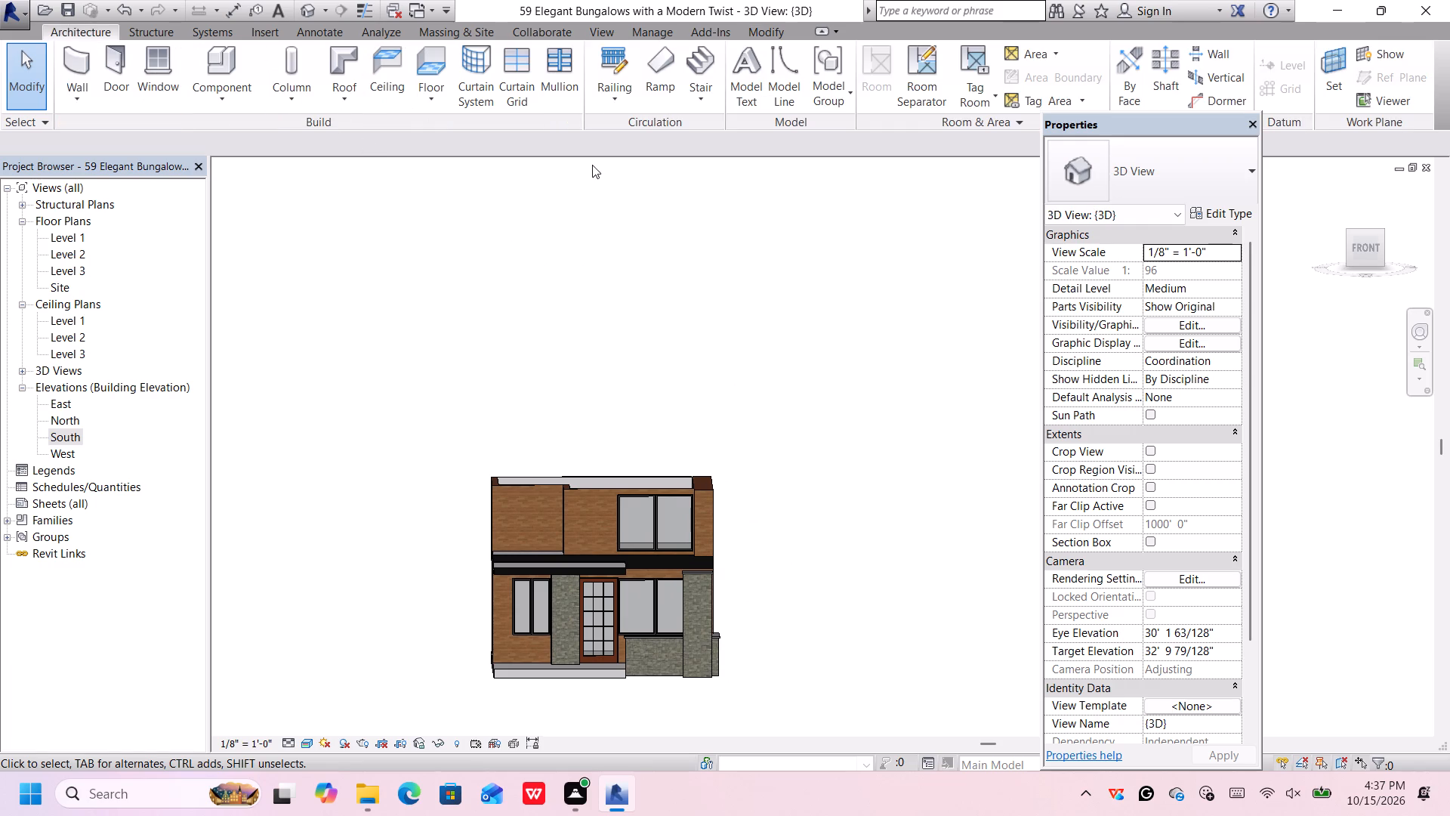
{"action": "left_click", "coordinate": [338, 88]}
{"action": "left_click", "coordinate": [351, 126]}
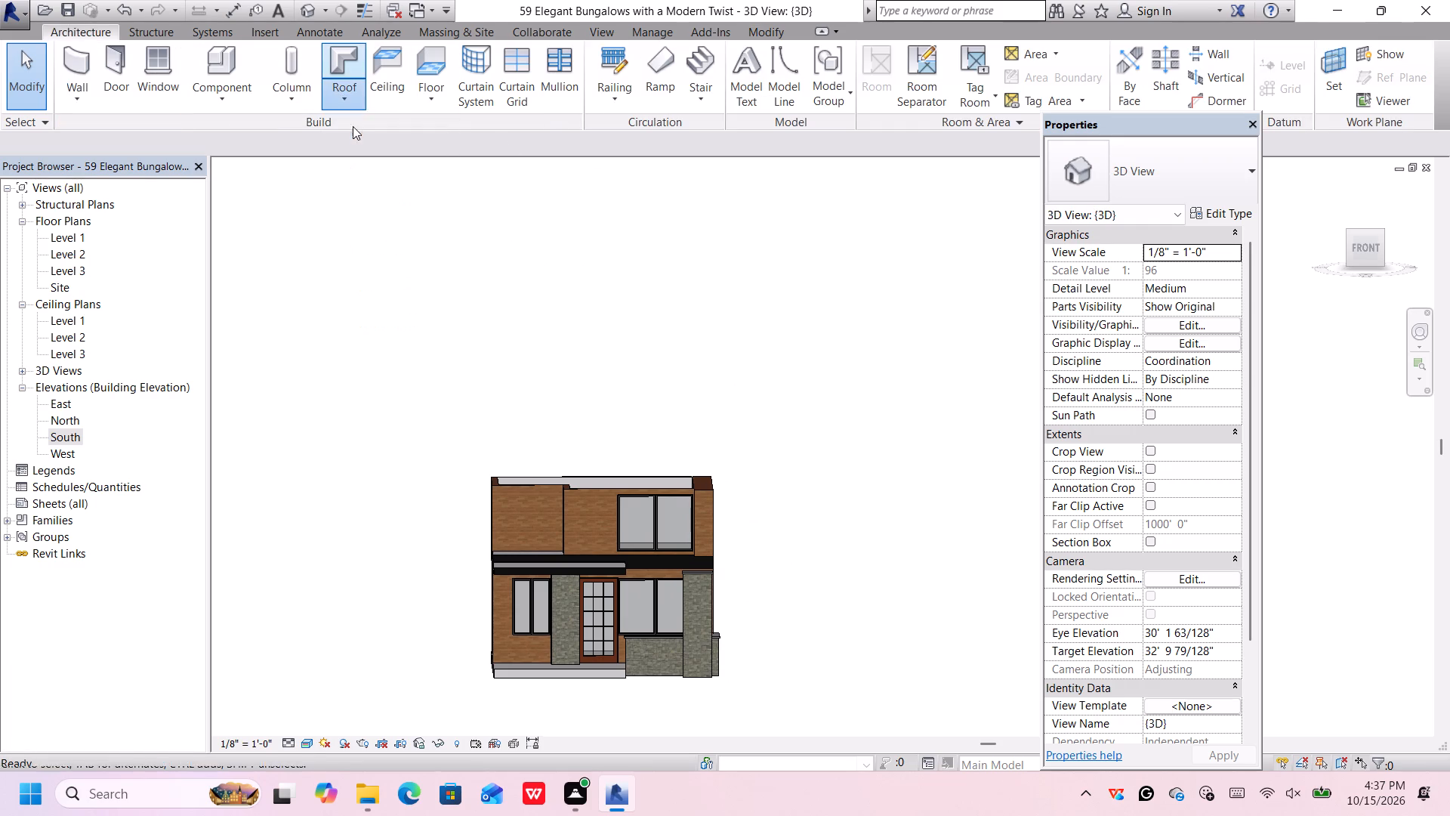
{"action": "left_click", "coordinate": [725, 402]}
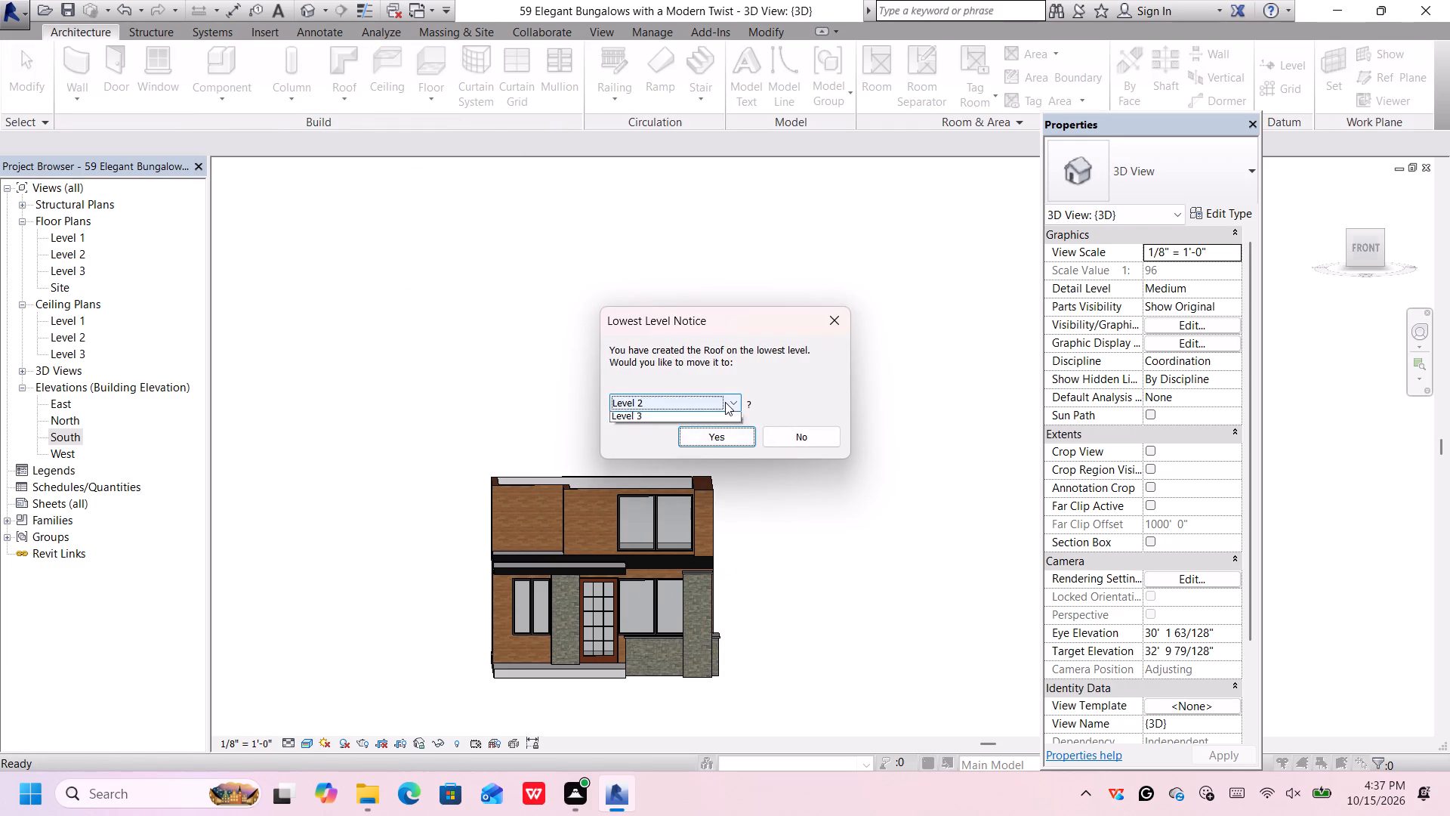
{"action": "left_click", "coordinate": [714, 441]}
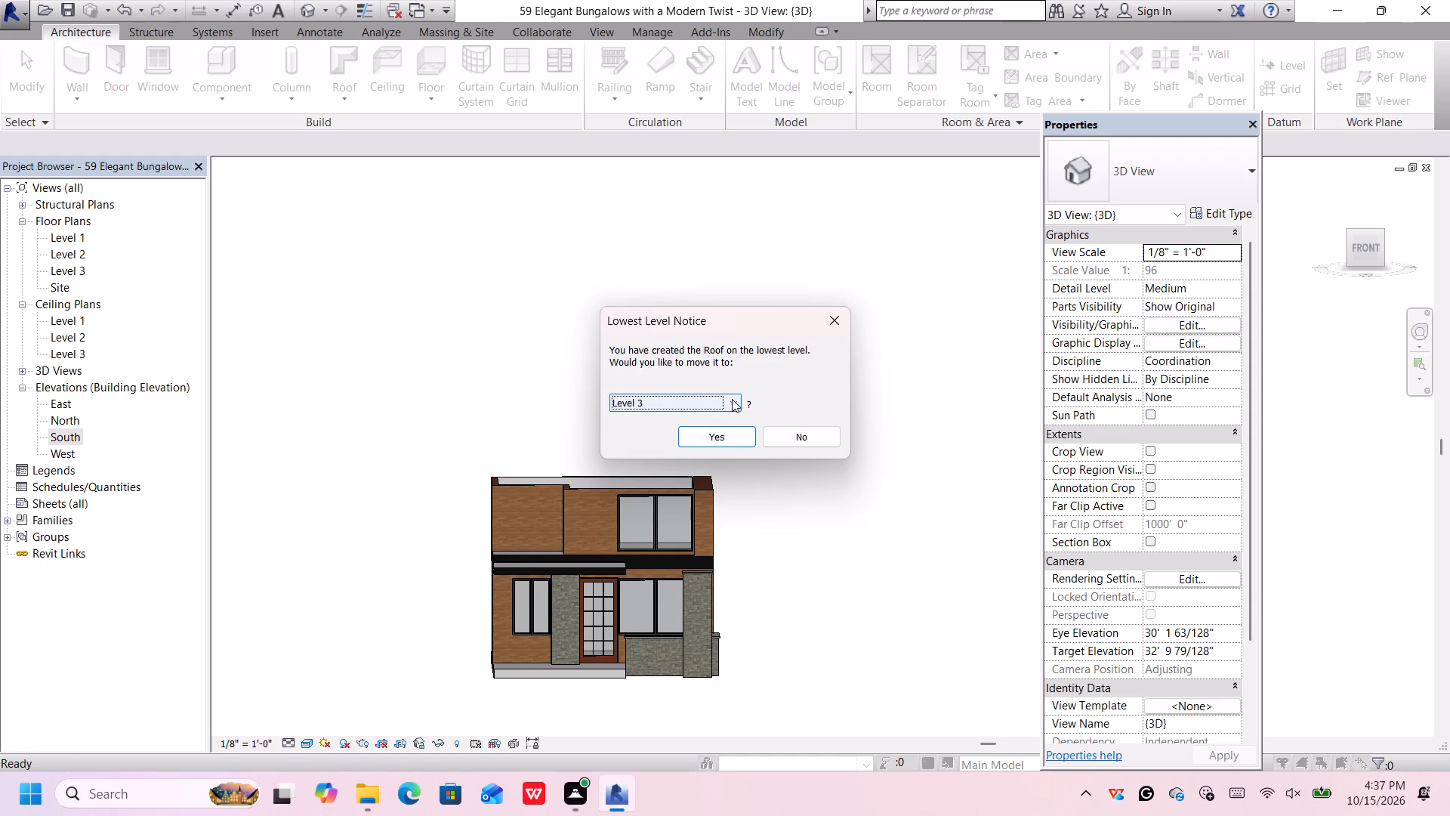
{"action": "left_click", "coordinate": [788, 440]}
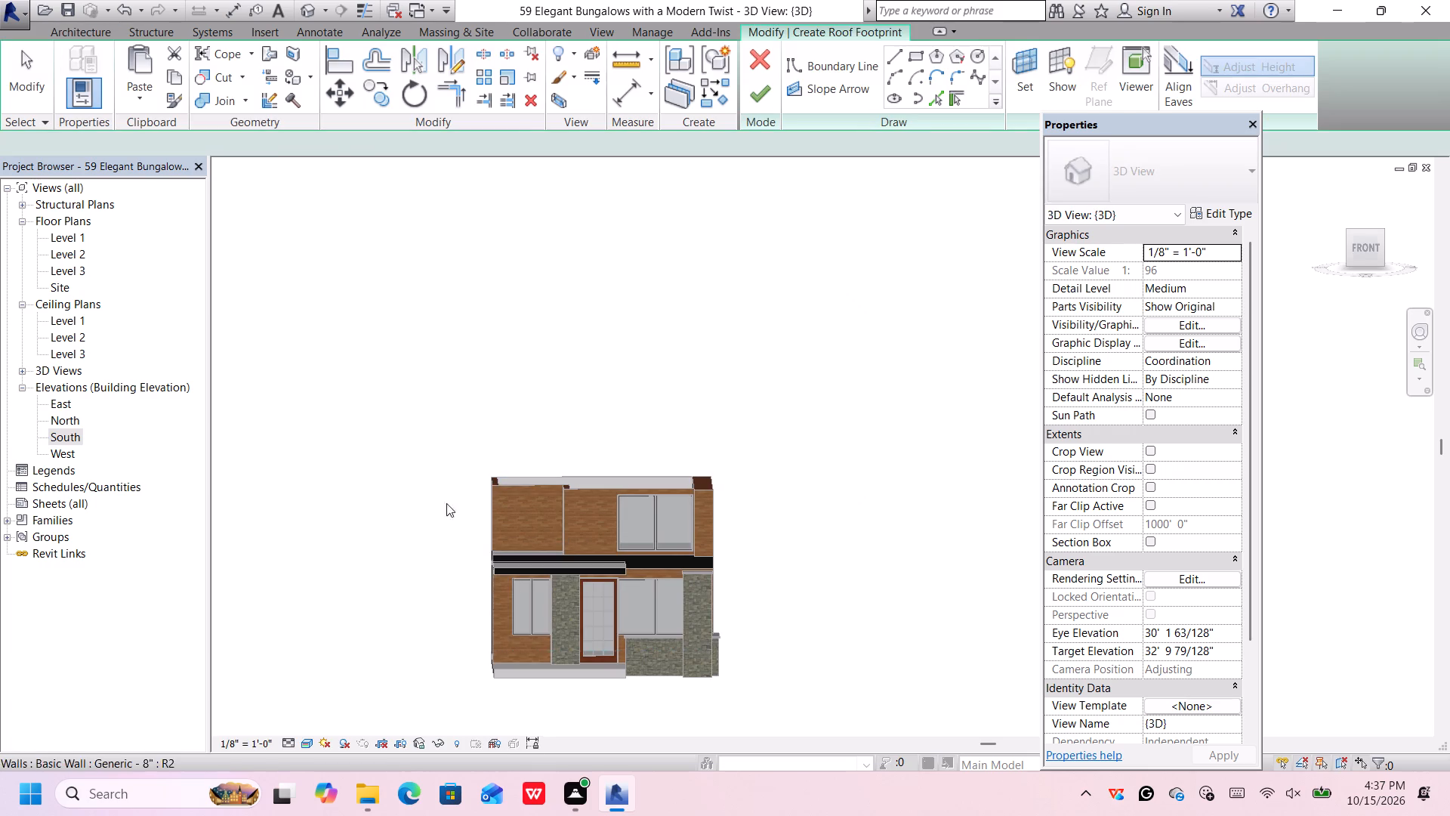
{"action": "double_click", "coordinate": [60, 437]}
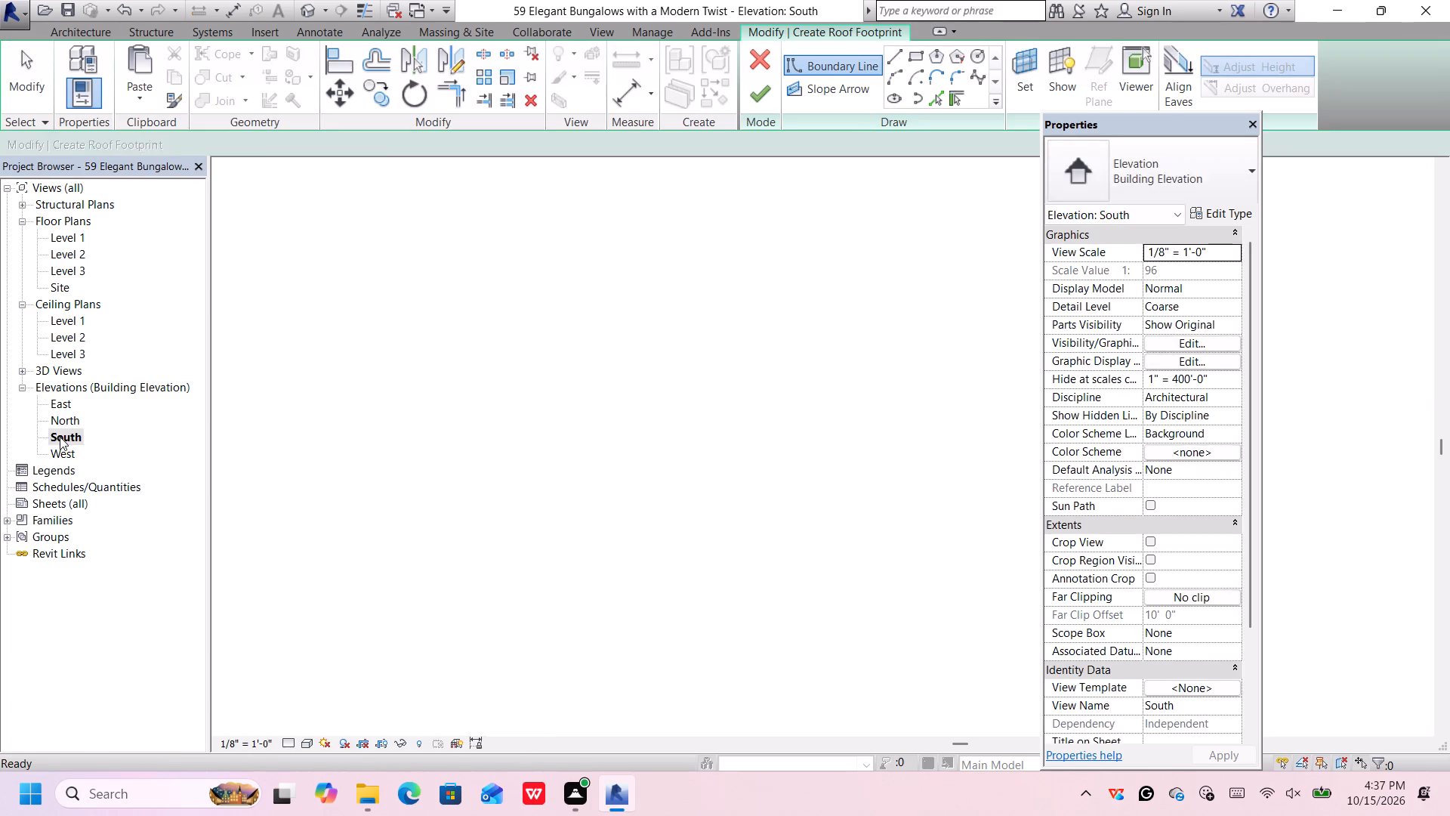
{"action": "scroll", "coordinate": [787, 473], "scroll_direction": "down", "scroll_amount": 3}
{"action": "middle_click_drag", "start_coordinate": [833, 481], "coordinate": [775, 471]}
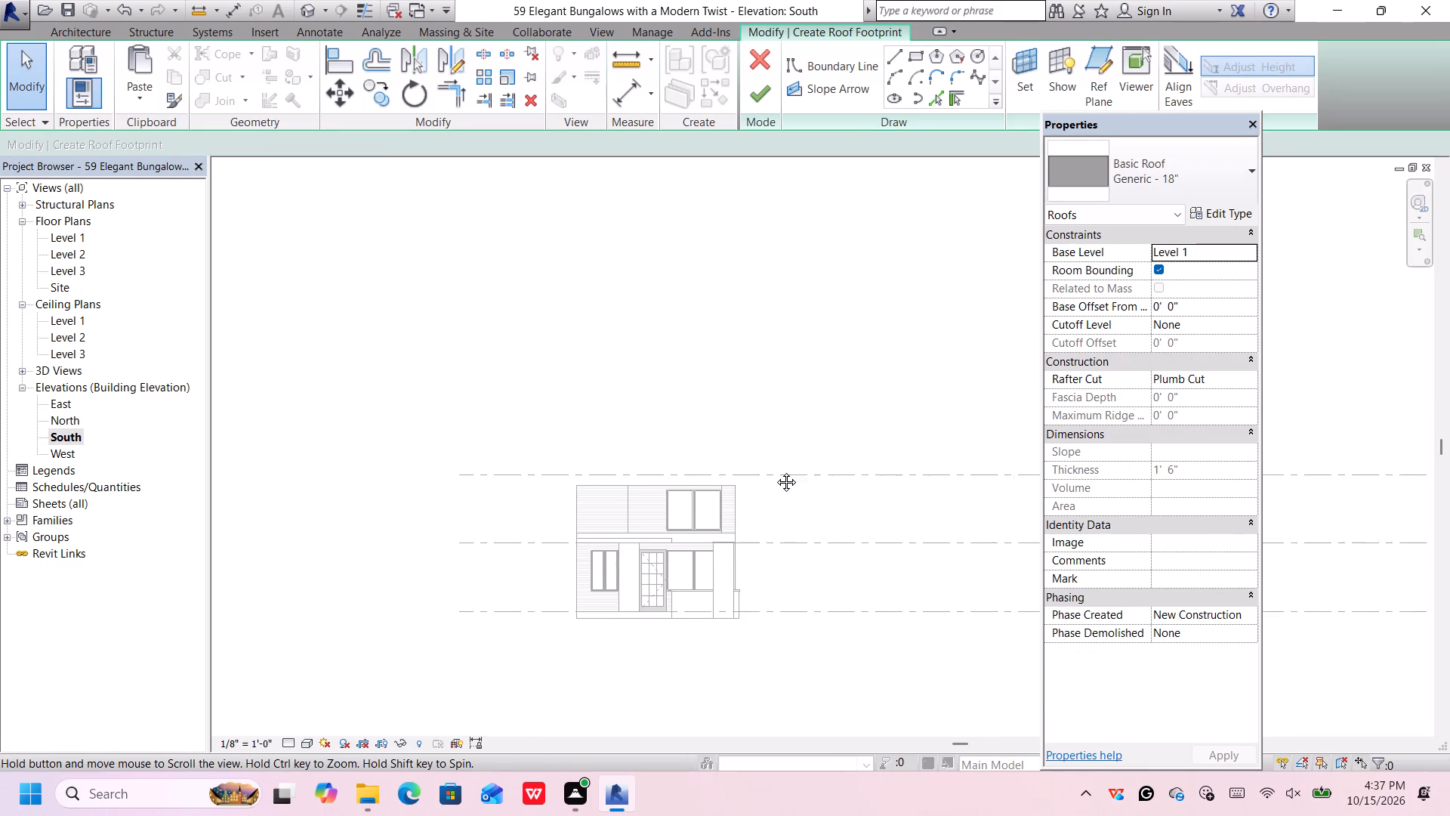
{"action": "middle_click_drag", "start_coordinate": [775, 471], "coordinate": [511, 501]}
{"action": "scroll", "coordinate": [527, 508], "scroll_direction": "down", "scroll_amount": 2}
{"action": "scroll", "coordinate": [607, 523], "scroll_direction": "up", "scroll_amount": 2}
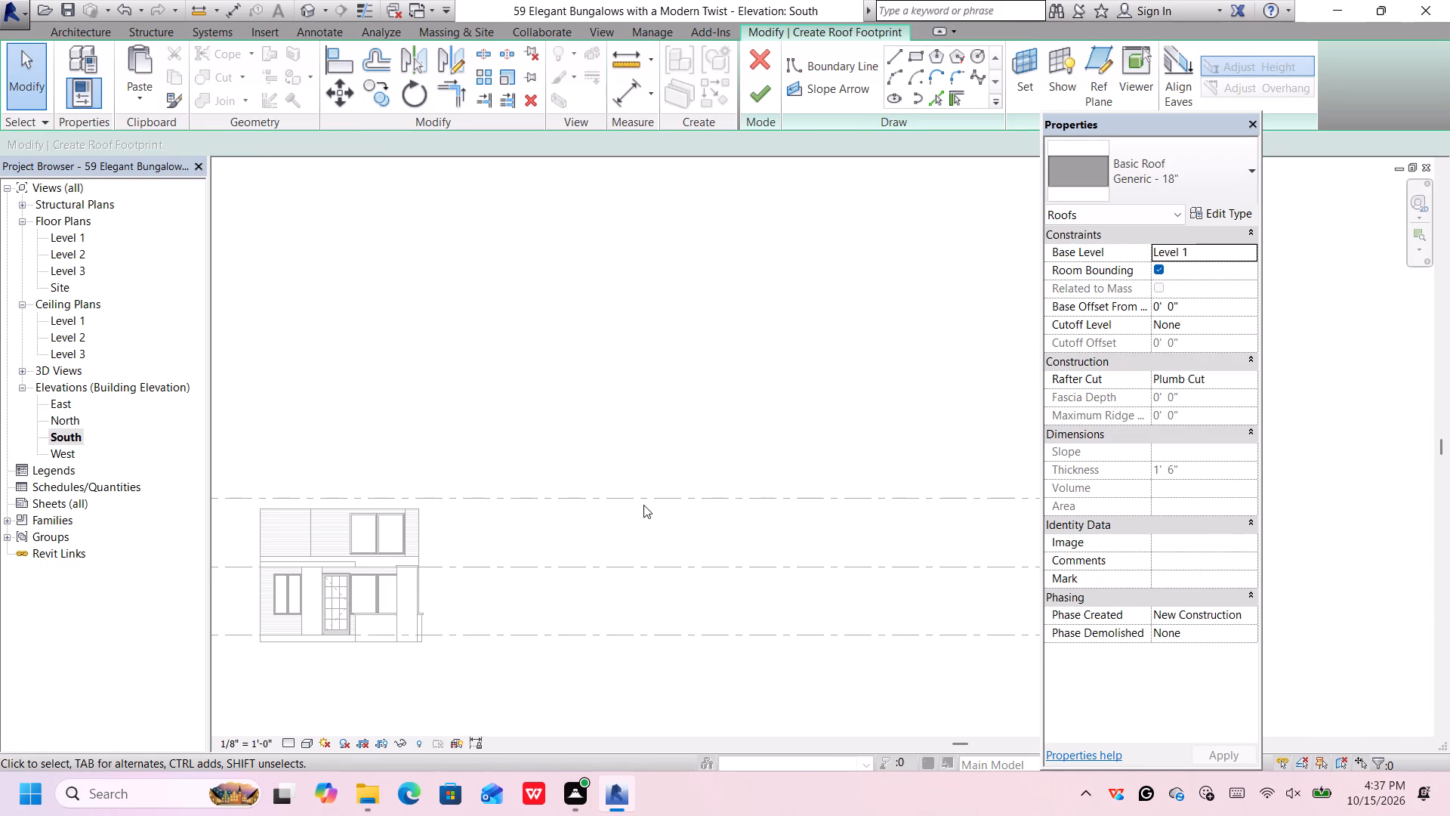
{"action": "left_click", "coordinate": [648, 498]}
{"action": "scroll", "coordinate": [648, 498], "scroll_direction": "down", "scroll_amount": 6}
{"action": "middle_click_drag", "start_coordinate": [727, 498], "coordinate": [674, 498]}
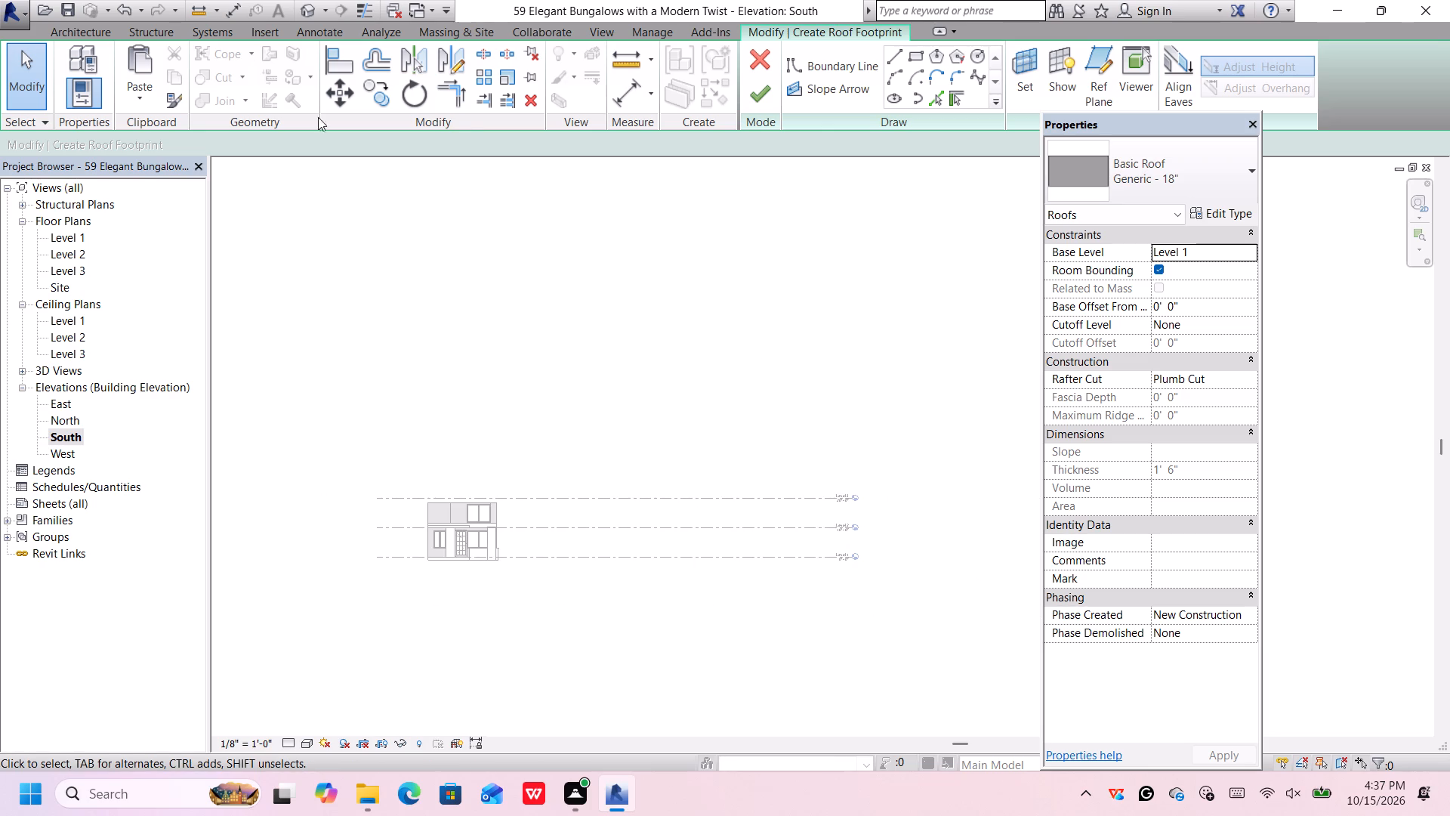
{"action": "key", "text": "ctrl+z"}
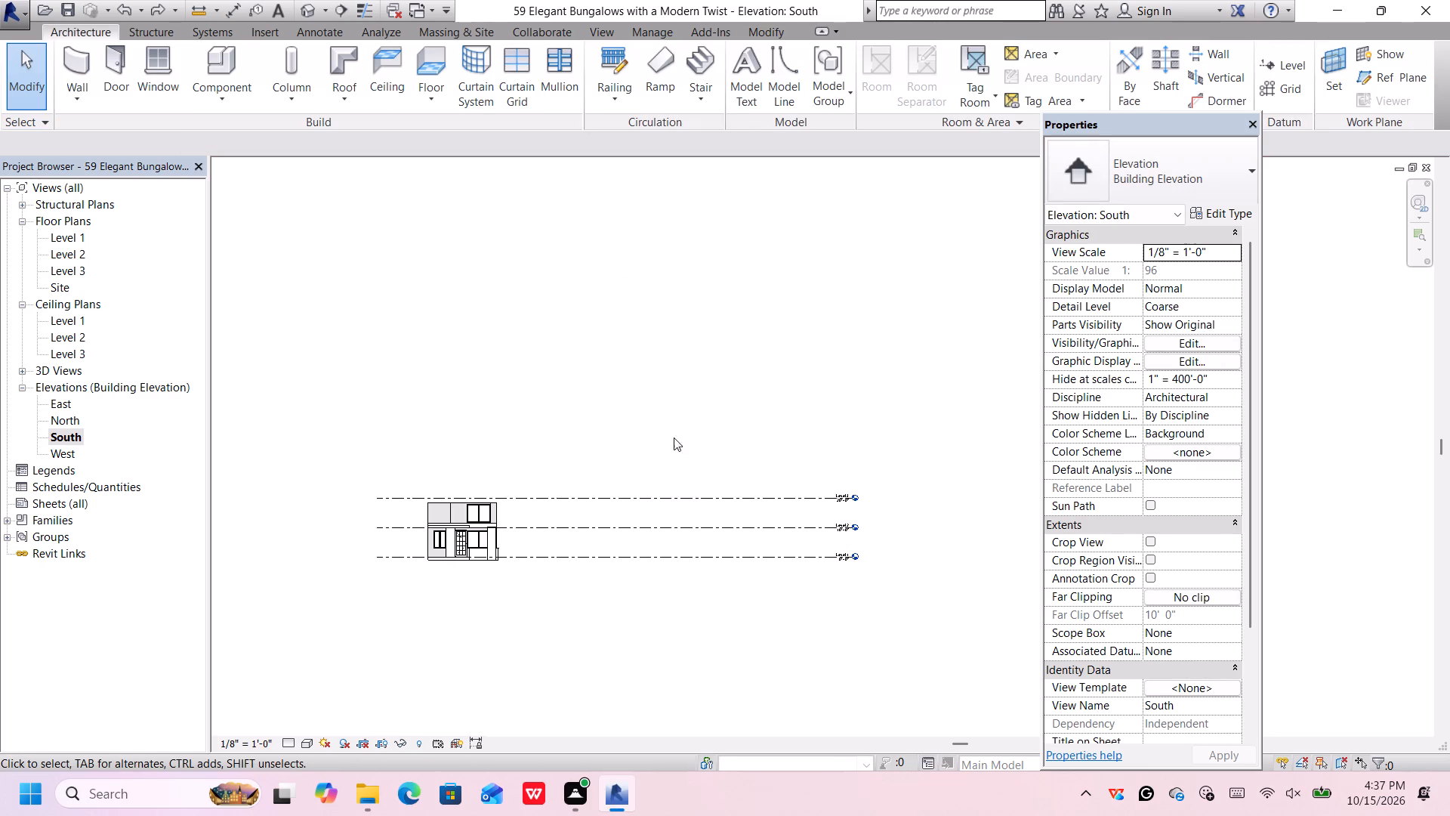
Delete the Level 3 datum in the South elevation.
{"action": "left_click", "coordinate": [690, 497]}
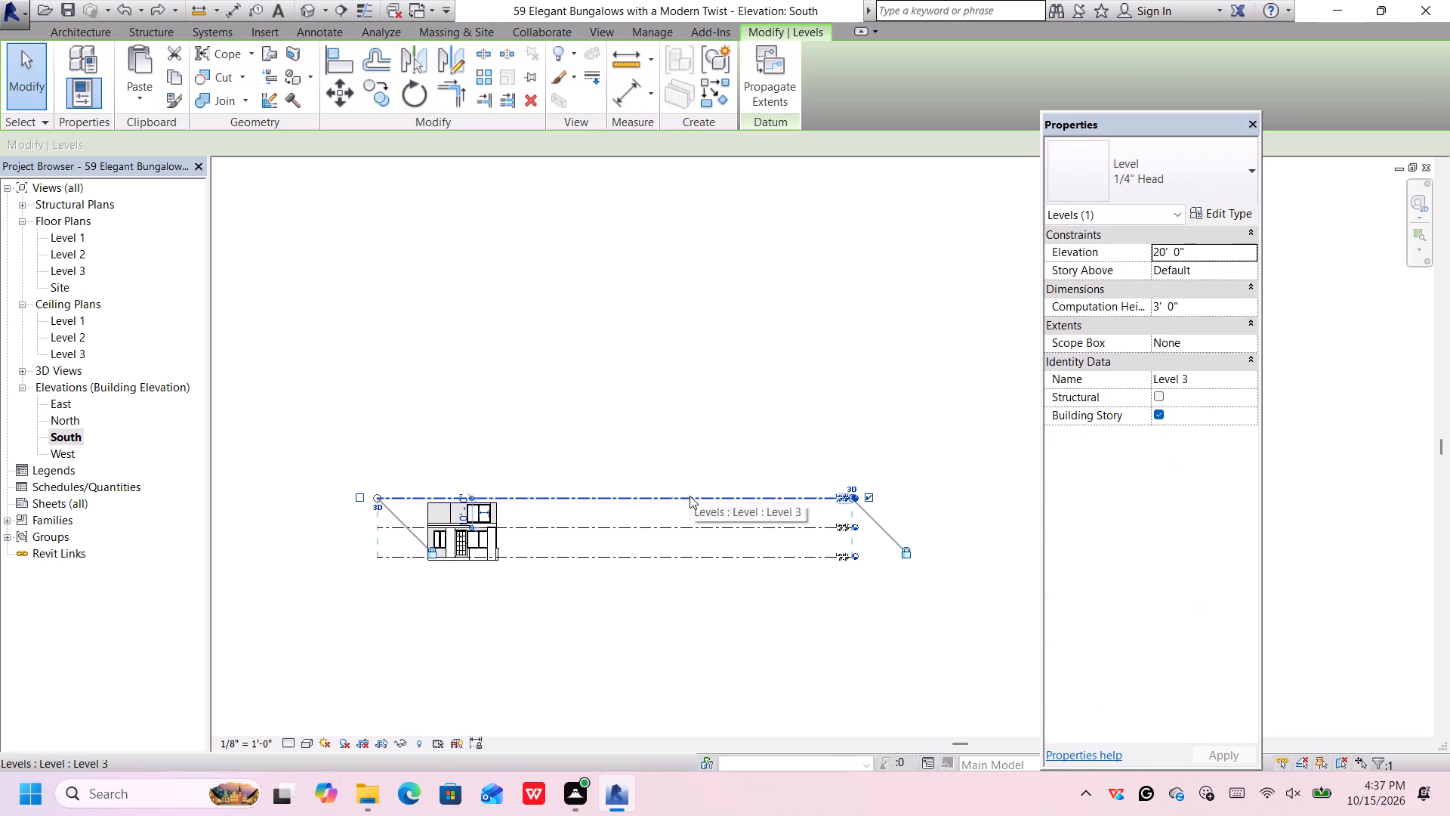
{"action": "key", "text": "Delete"}
{"action": "left_click", "coordinate": [773, 450]}
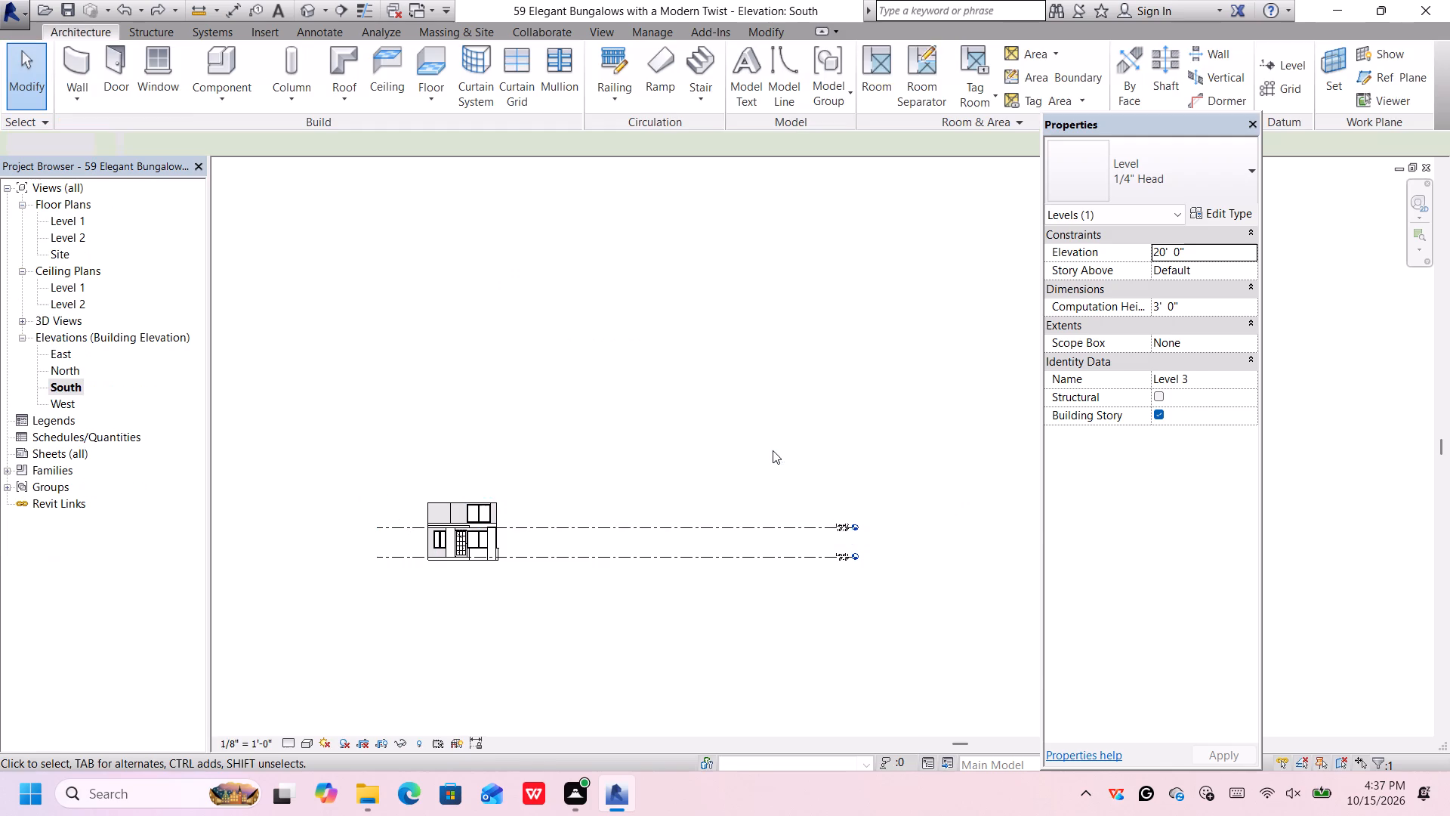
Add a new level in the South elevation by picking Level 2 with an offset of 7' above it.
{"action": "middle_click_drag", "start_coordinate": [554, 498], "coordinate": [564, 510]}
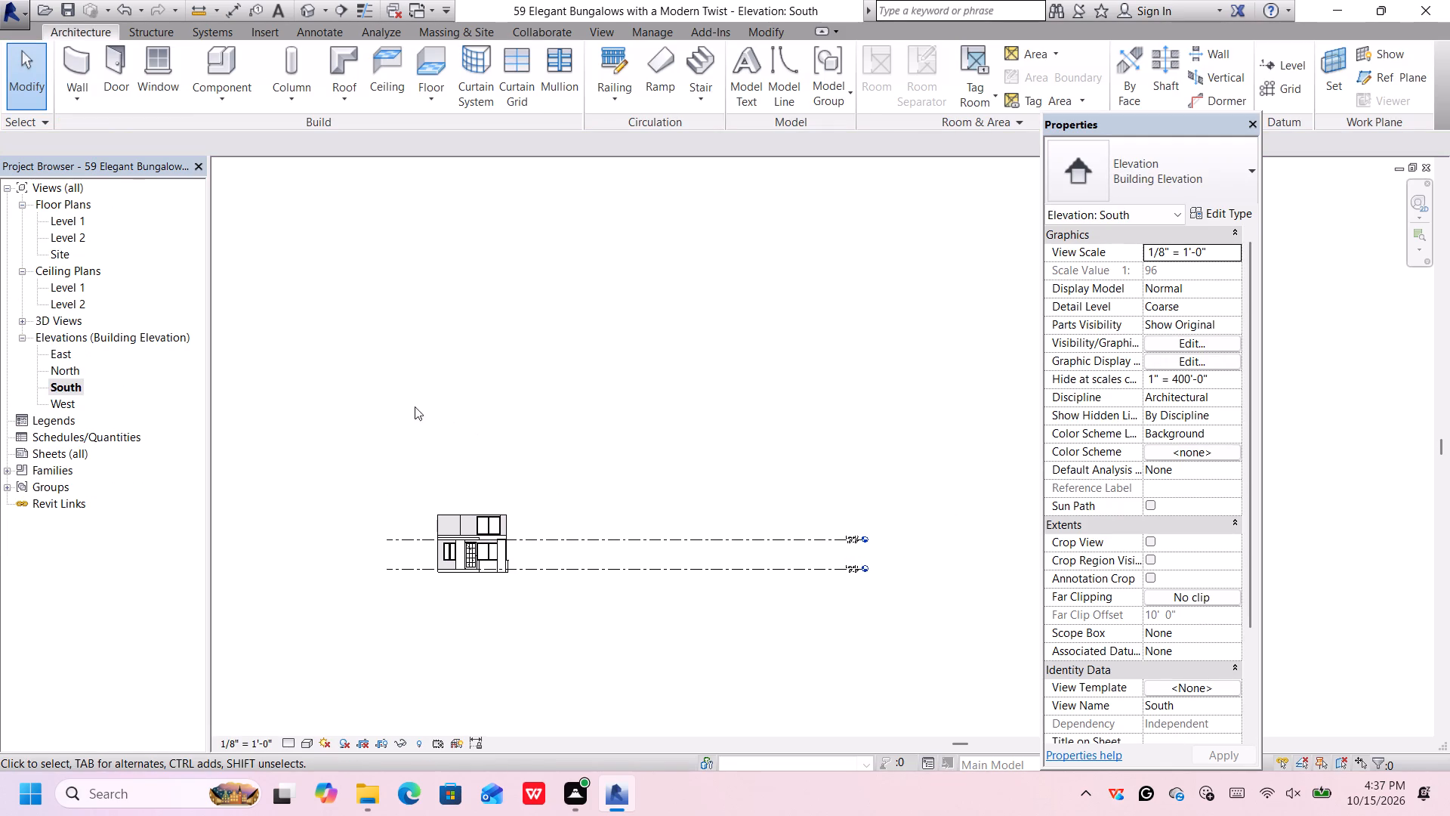
{"action": "left_click", "coordinate": [1281, 54]}
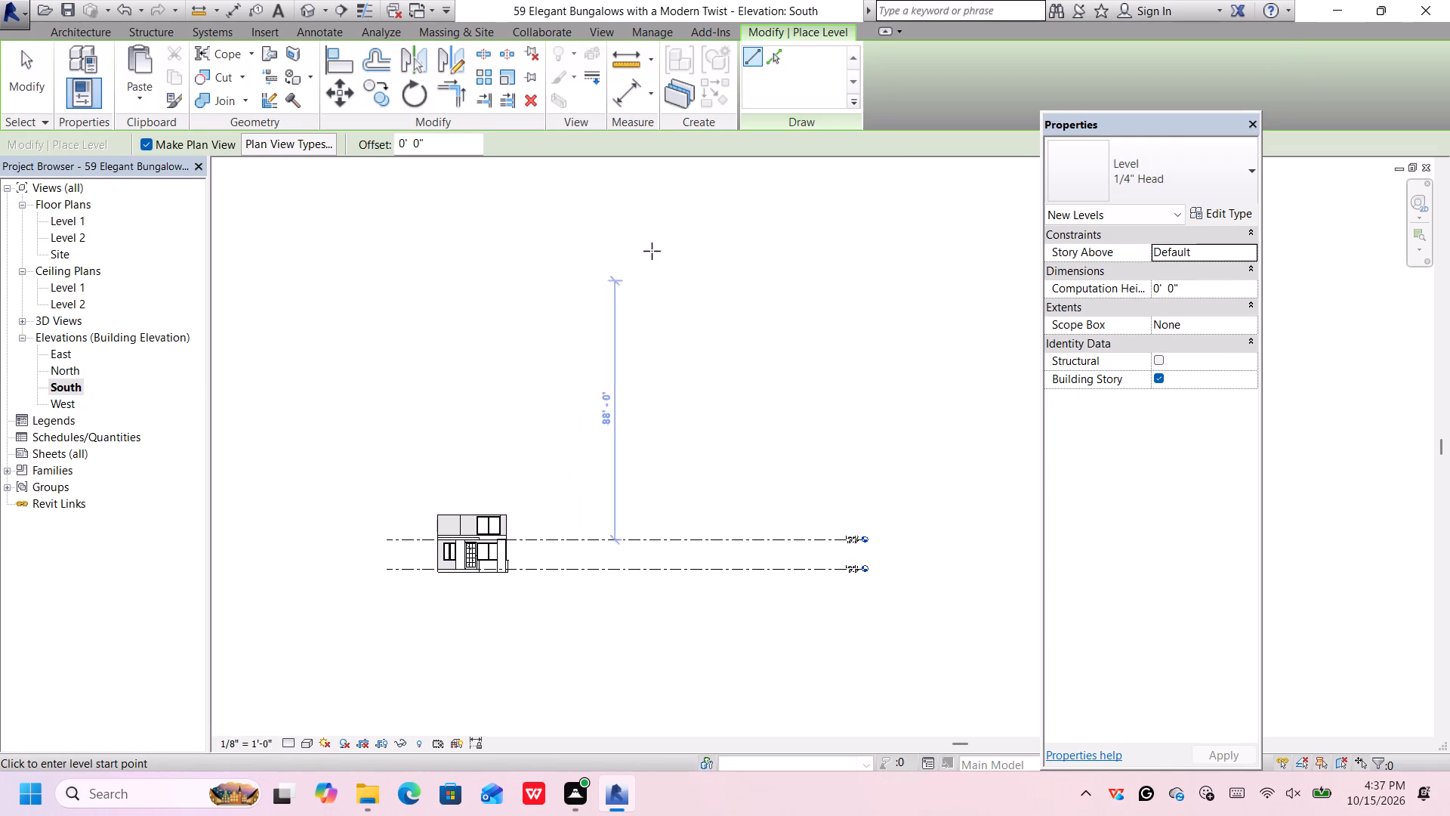
{"action": "left_click", "coordinate": [780, 48]}
{"action": "left_click", "coordinate": [455, 138]}
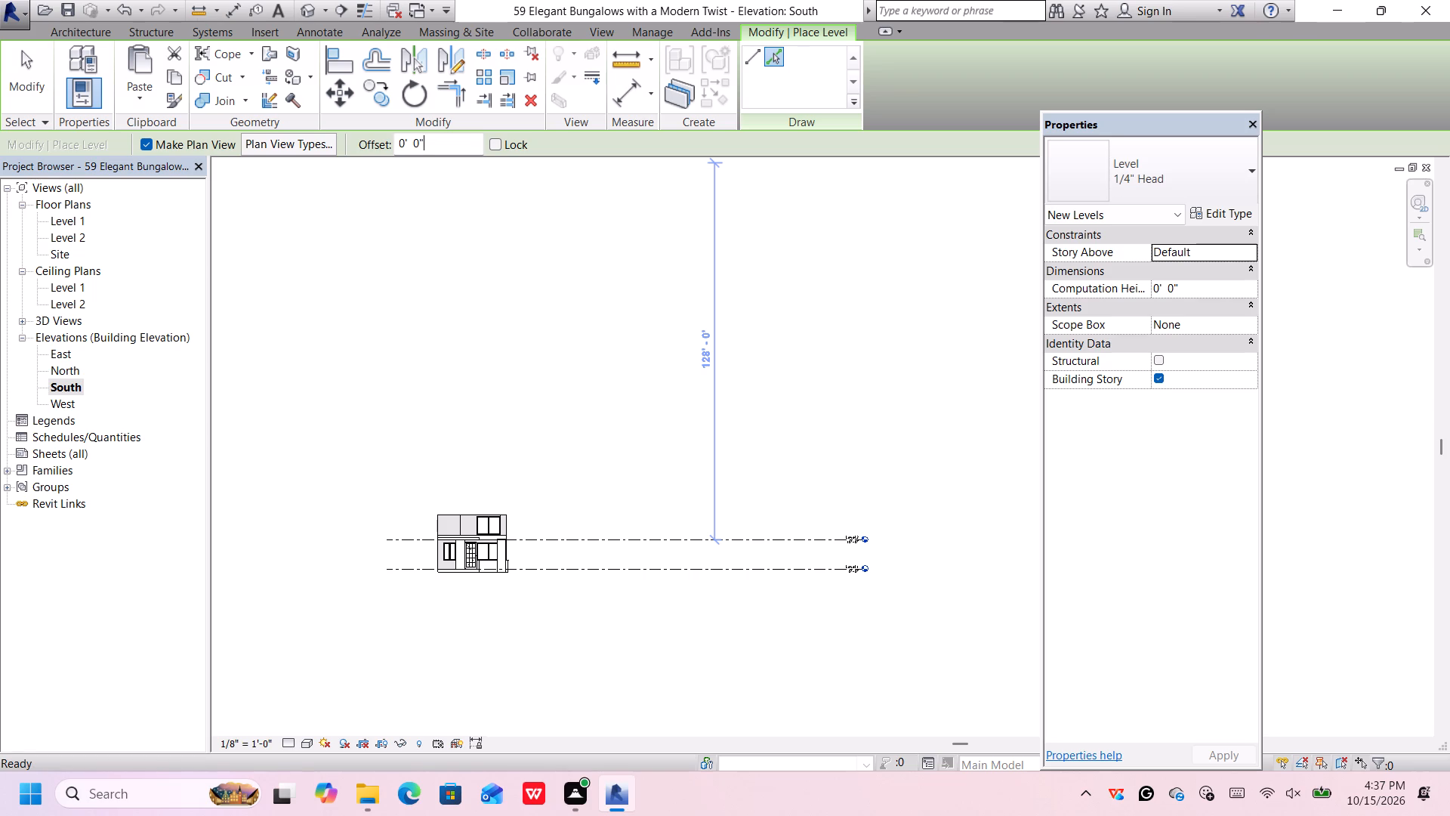
{"action": "key", "text": "BackSpace"}
{"action": "key", "text": "BackSpace"}
{"action": "key", "text": "BackSpace"}
{"action": "key", "text": "BackSpace"}
{"action": "key", "text": "BackSpace"}
{"action": "key", "text": "BackSpace"}
{"action": "key", "text": "BackSpace"}
{"action": "key", "text": "BackSpace"}
{"action": "key", "text": "BackSpace"}
{"action": "key", "text": "BackSpace"}
{"action": "key", "text": "BackSpace"}
{"action": "key", "text": "BackSpace"}
{"action": "key", "text": "7"}
{"action": "key", "text": "apostrophe"}
{"action": "key", "text": "Return"}
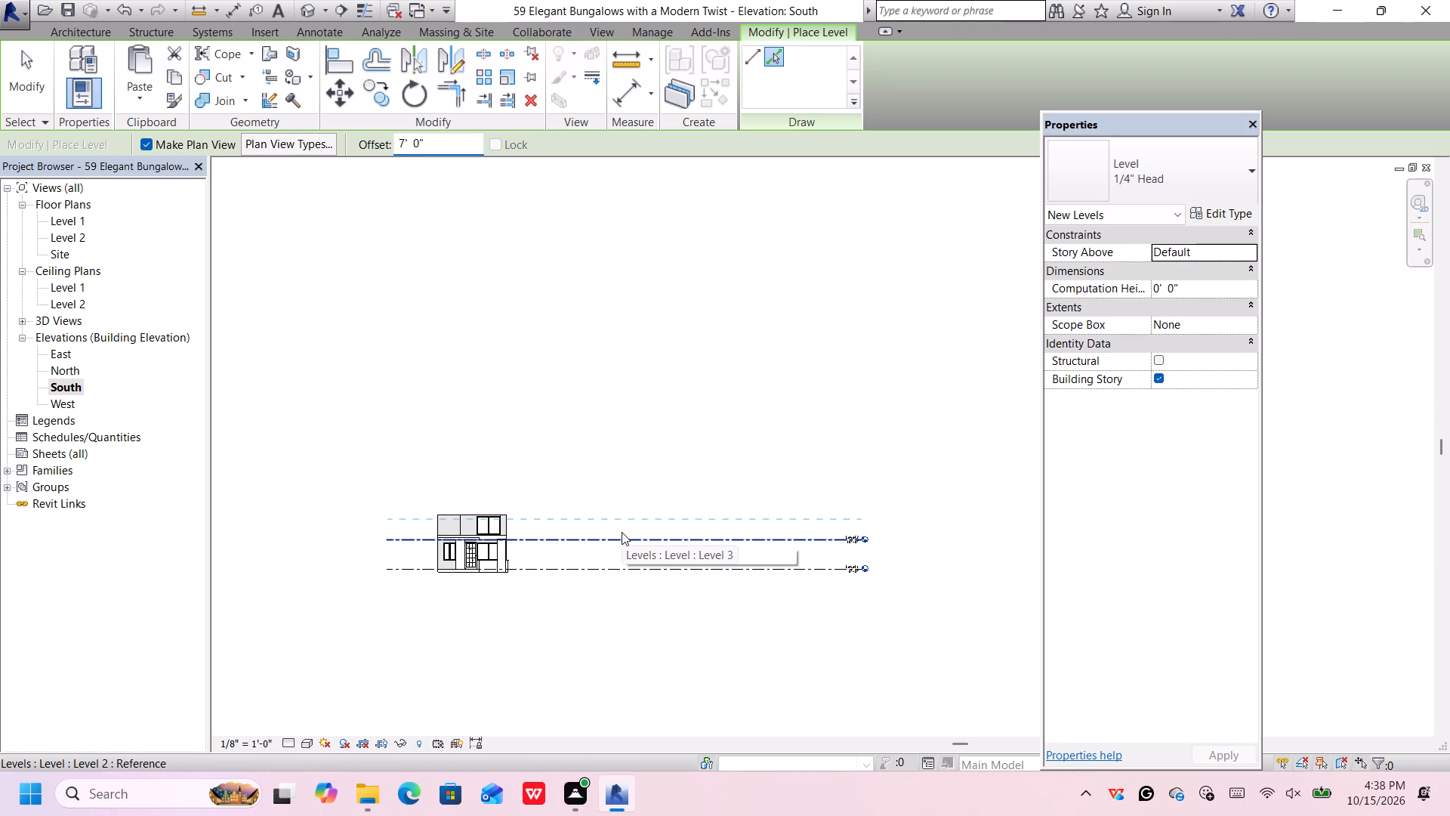
{"action": "scroll", "coordinate": [622, 532], "scroll_direction": "up", "scroll_amount": 2}
{"action": "scroll", "coordinate": [622, 532], "scroll_direction": "down", "scroll_amount": 1}
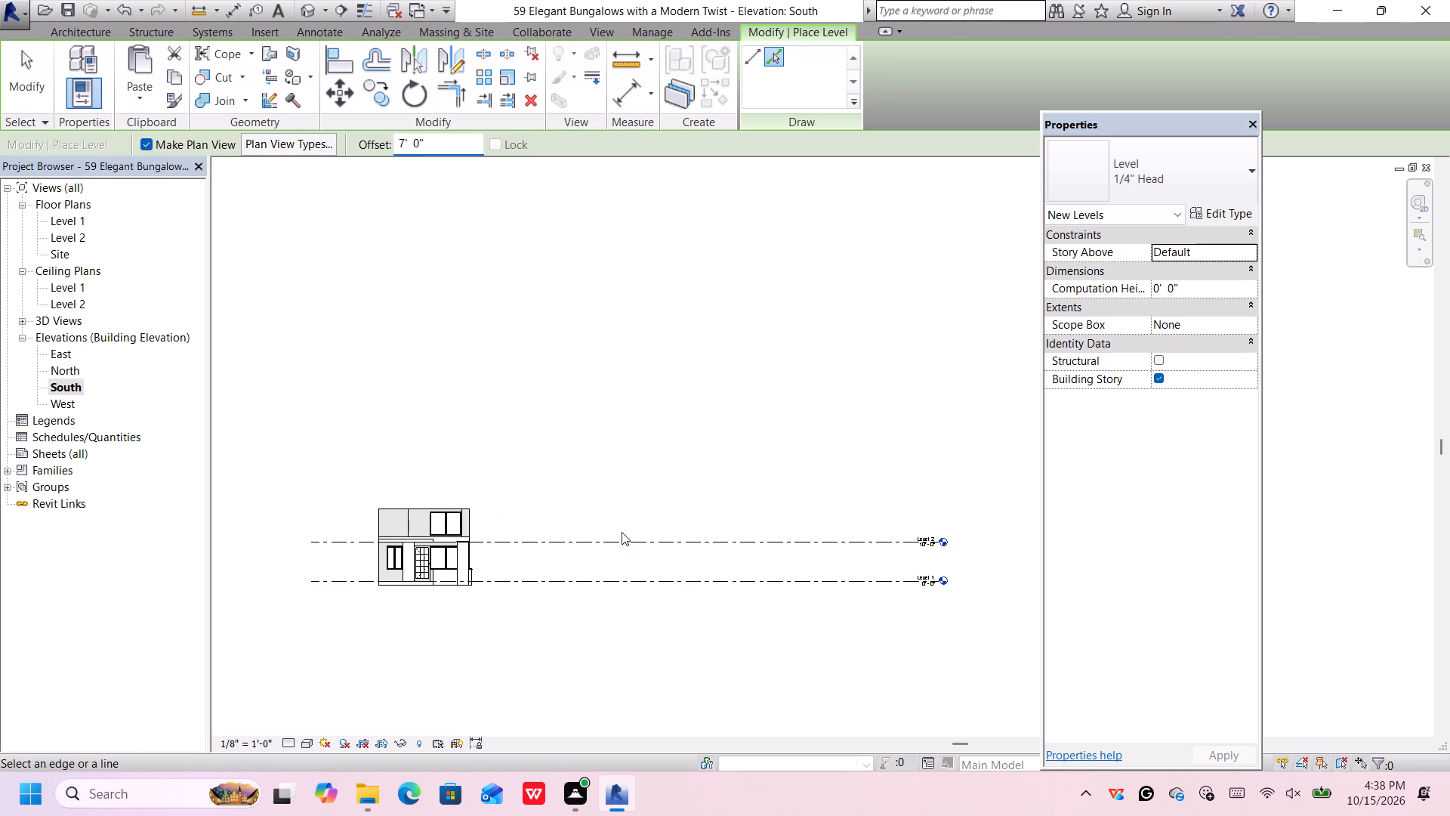
{"action": "left_click", "coordinate": [455, 145]}
{"action": "key", "text": "BackSpace"}
{"action": "key", "text": "BackSpace"}
{"action": "key", "text": "BackSpace"}
{"action": "key", "text": "BackSpace"}
{"action": "key", "text": "BackSpace"}
{"action": "key", "text": "BackSpace"}
{"action": "key", "text": "BackSpace"}
{"action": "key", "text": "BackSpace"}
{"action": "key", "text": "BackSpace"}
{"action": "key", "text": "BackSpace"}
{"action": "key", "text": "BackSpace"}
{"action": "key", "text": "BackSpace"}
{"action": "key", "text": "BackSpace"}
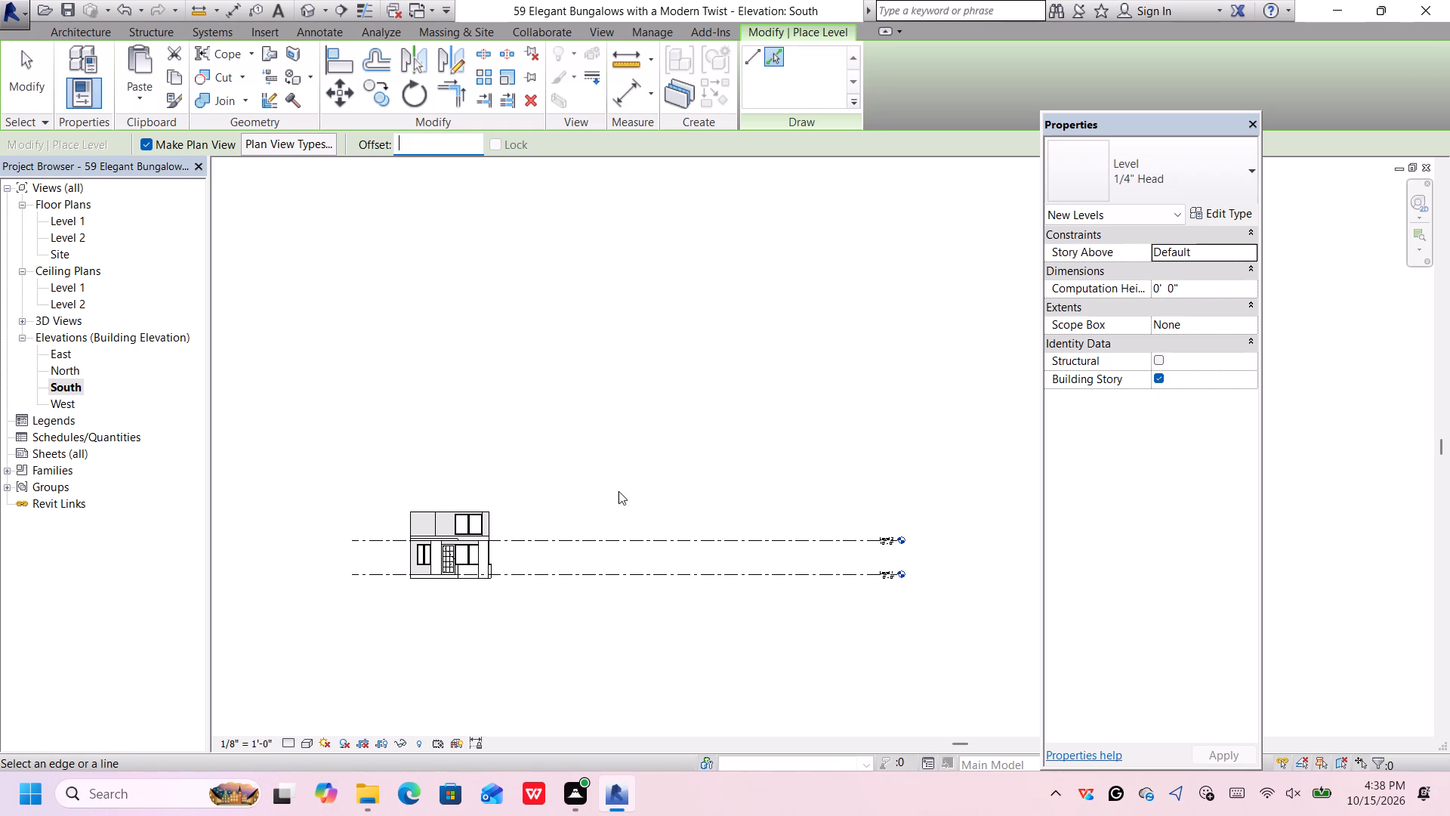
{"action": "left_click", "coordinate": [623, 535]}
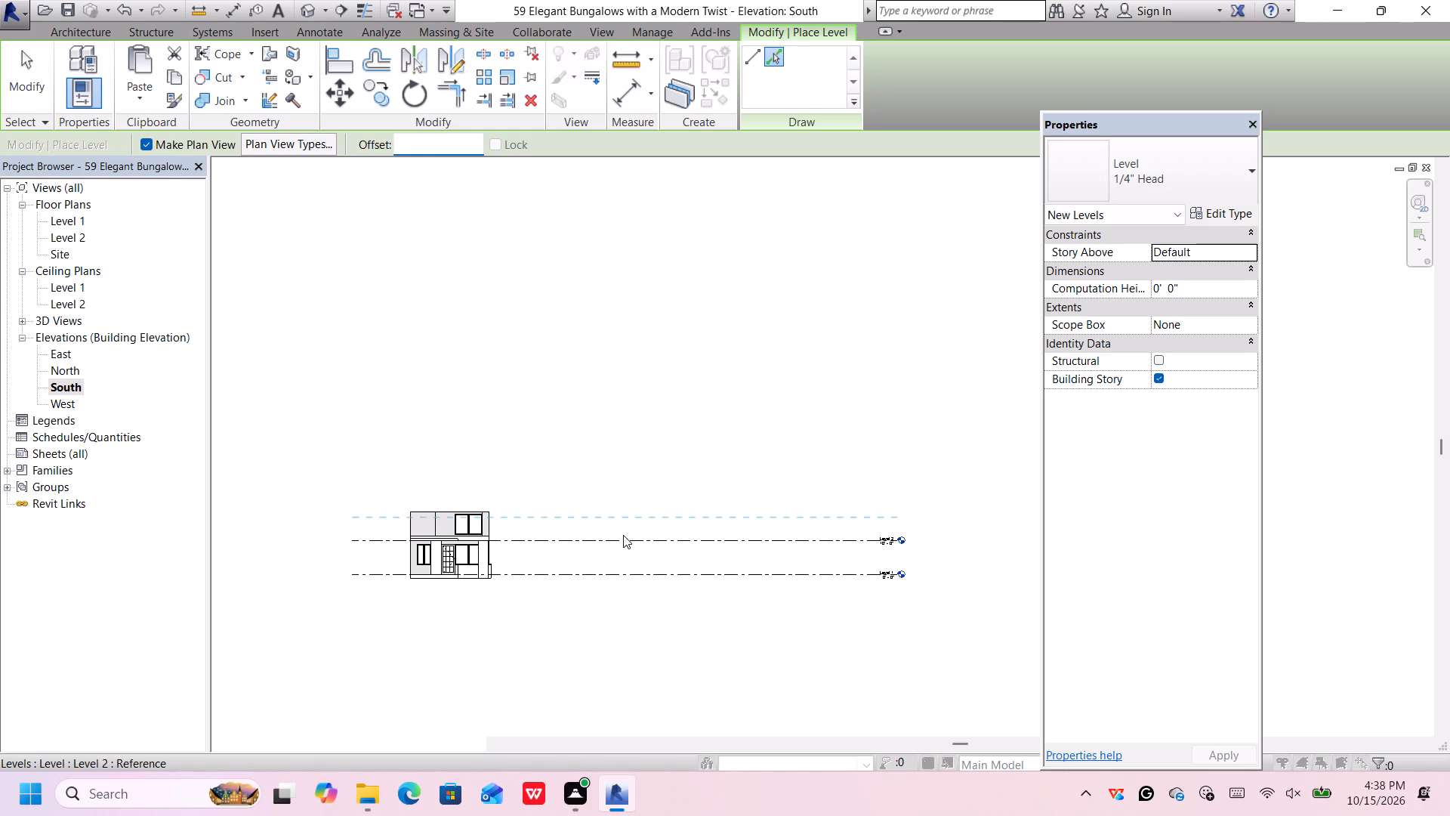
{"action": "left_click", "coordinate": [835, 394]}
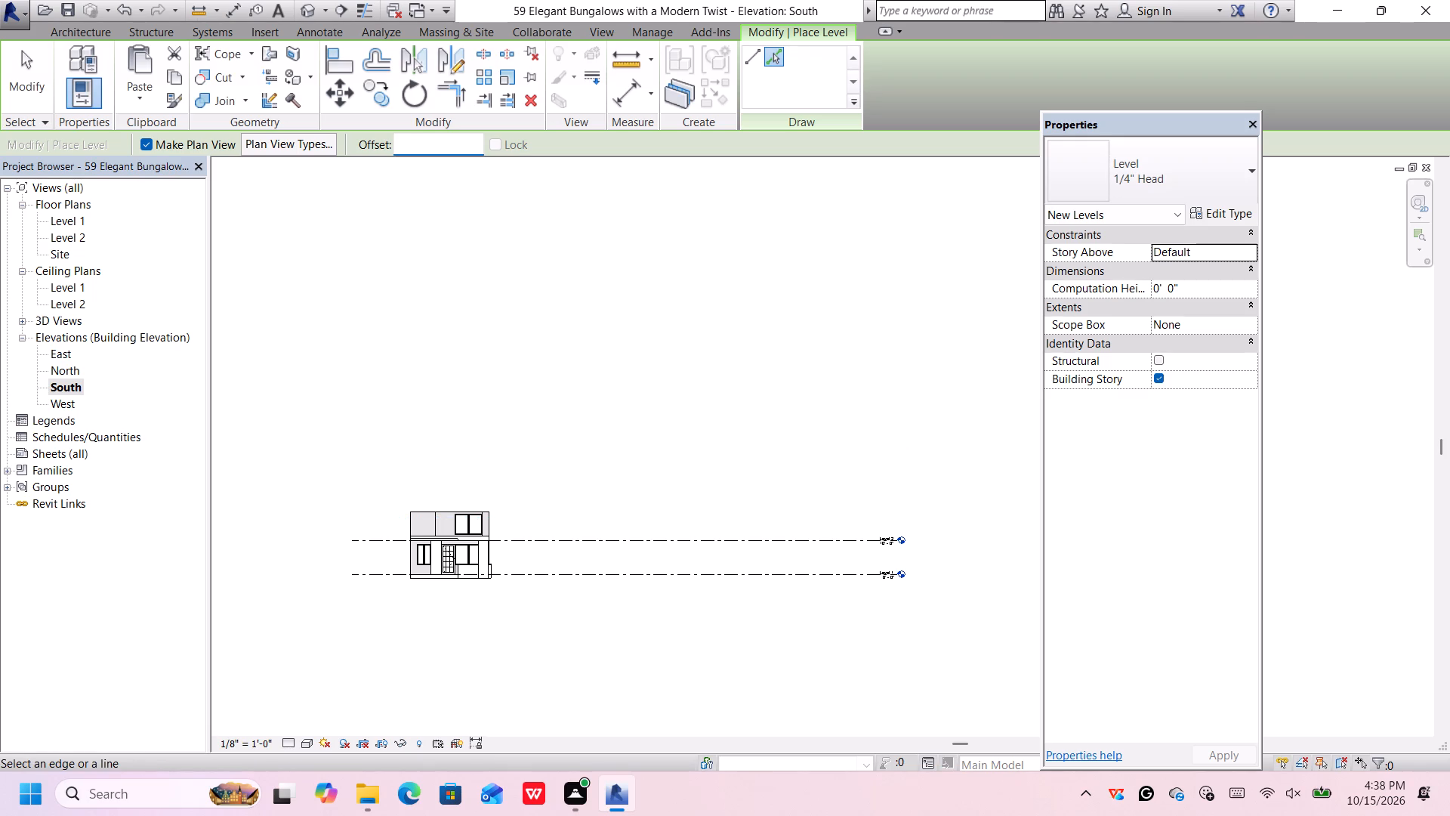
{"action": "type", "text": "7'"}
{"action": "key", "text": "Return"}
{"action": "left_click", "coordinate": [608, 538]}
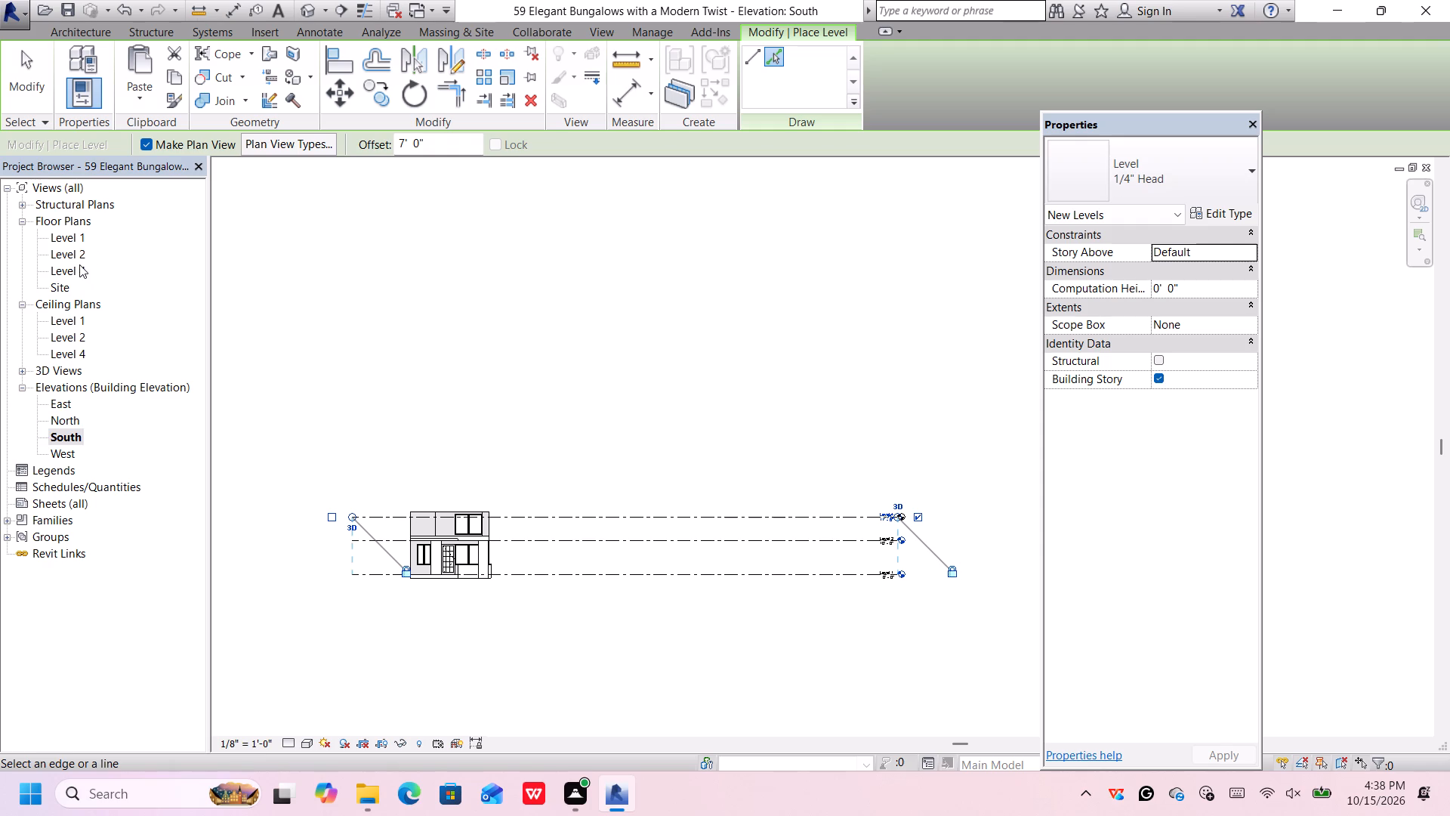
Rename the new top level as Level 3 and rename its corresponding views too.
{"action": "scroll", "coordinate": [861, 489], "scroll_direction": "up", "scroll_amount": 6}
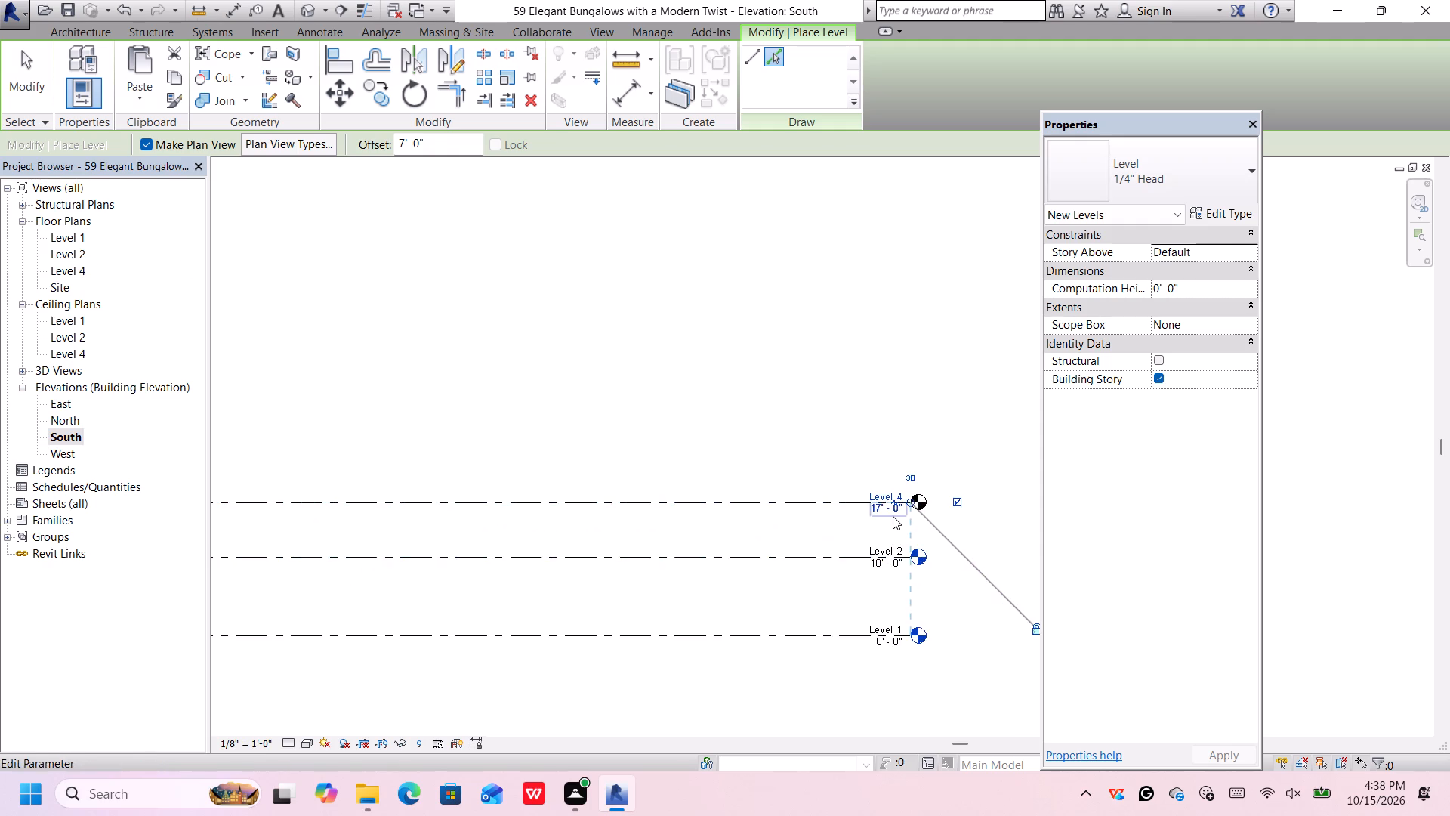
{"action": "scroll", "coordinate": [893, 516], "scroll_direction": "up", "scroll_amount": 5}
{"action": "left_click", "coordinate": [904, 481]}
{"action": "left_click", "coordinate": [896, 487]}
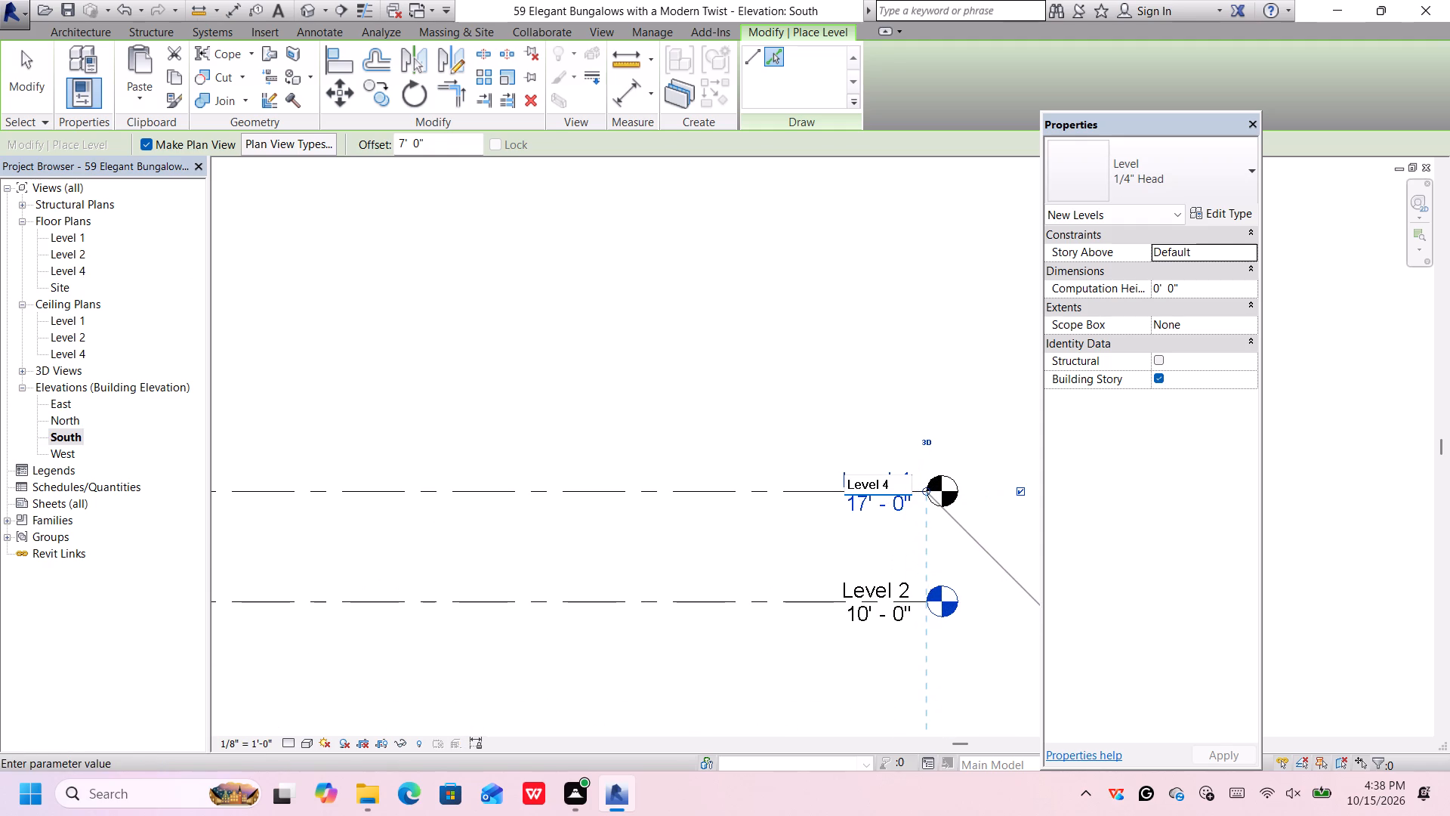
{"action": "key", "text": "BackSpace"}
{"action": "key", "text": "3"}
{"action": "left_click", "coordinate": [887, 410]}
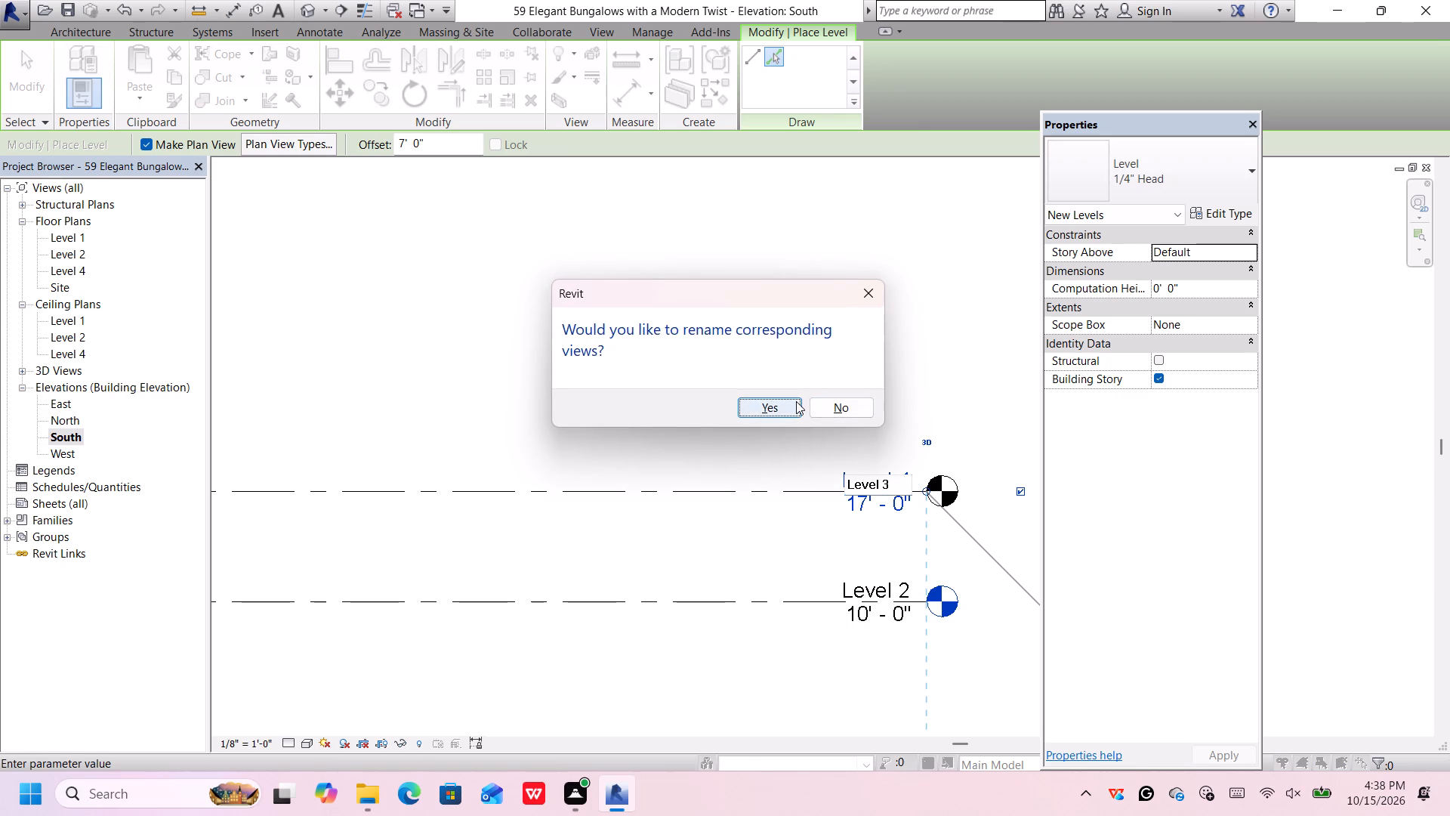
{"action": "left_click", "coordinate": [796, 401]}
{"action": "scroll", "coordinate": [796, 404], "scroll_direction": "down", "scroll_amount": 10}
{"action": "middle_click_drag", "start_coordinate": [489, 321], "coordinate": [625, 382]}
{"action": "middle_click", "coordinate": [625, 382]}
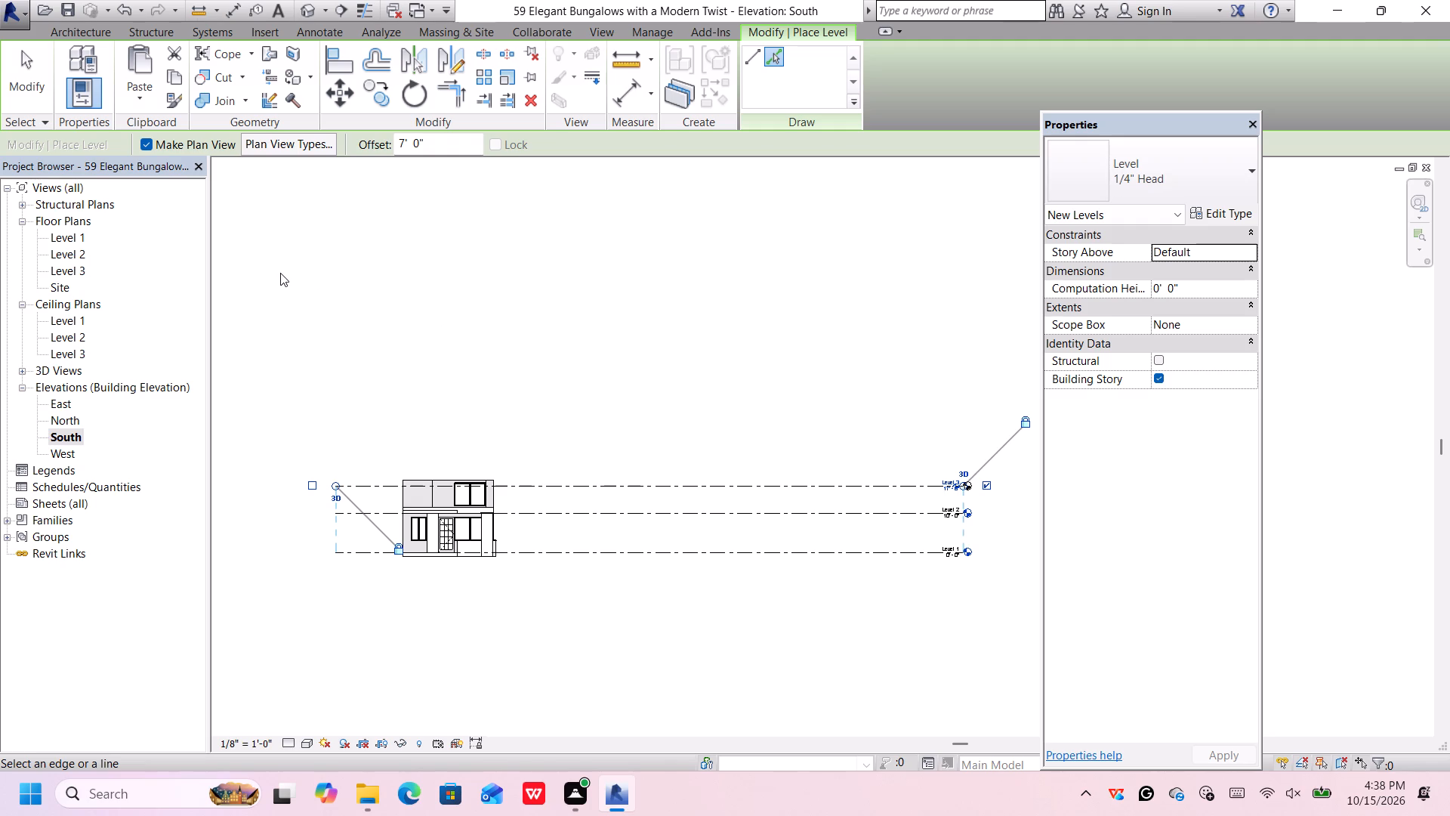
In the Level 3 floor plan, begin a rectangular Roof by Footprint boundary from the outer face of the recessed southwest wall.
{"action": "left_click", "coordinate": [82, 29]}
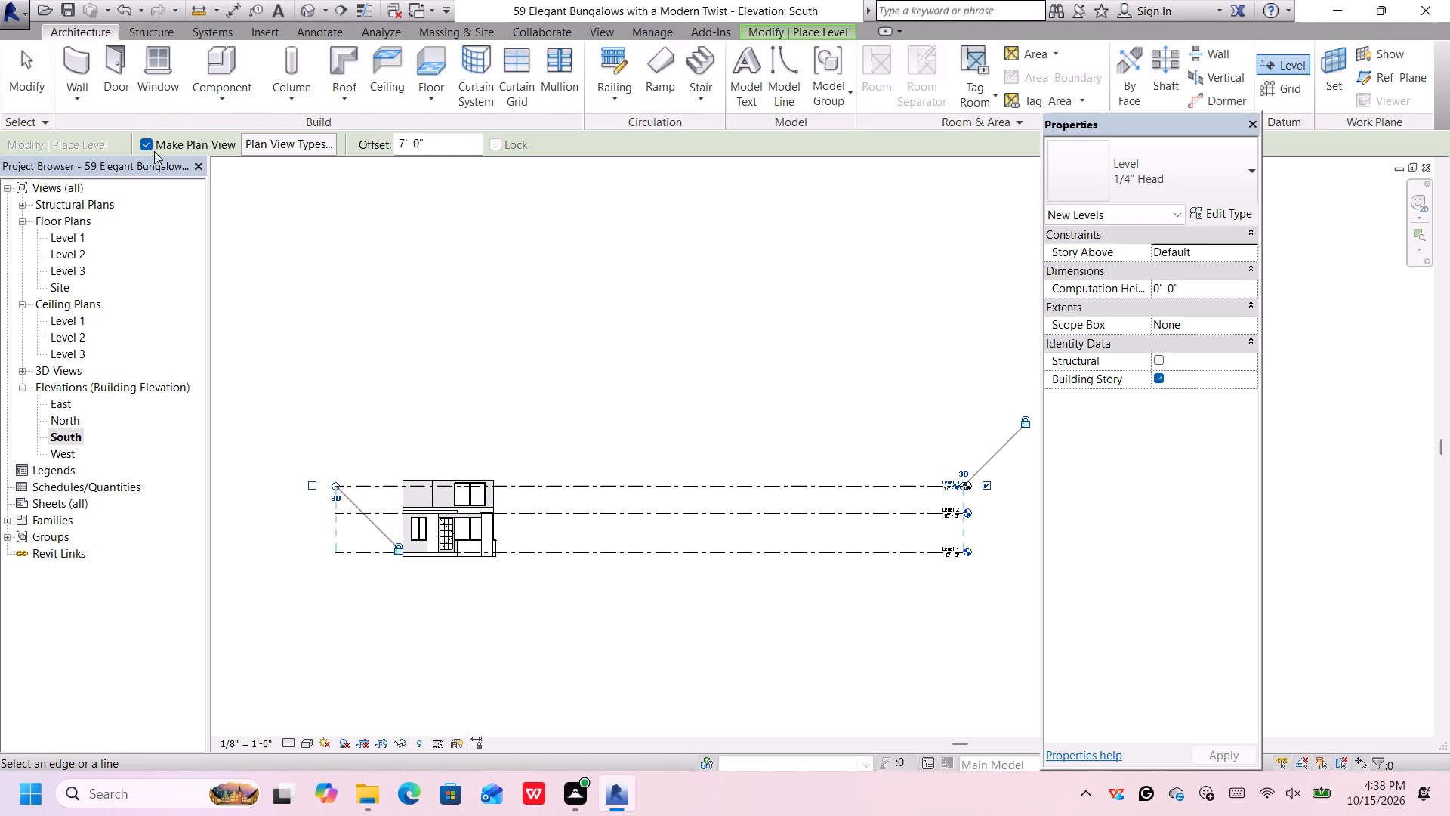
{"action": "left_click", "coordinate": [306, 5]}
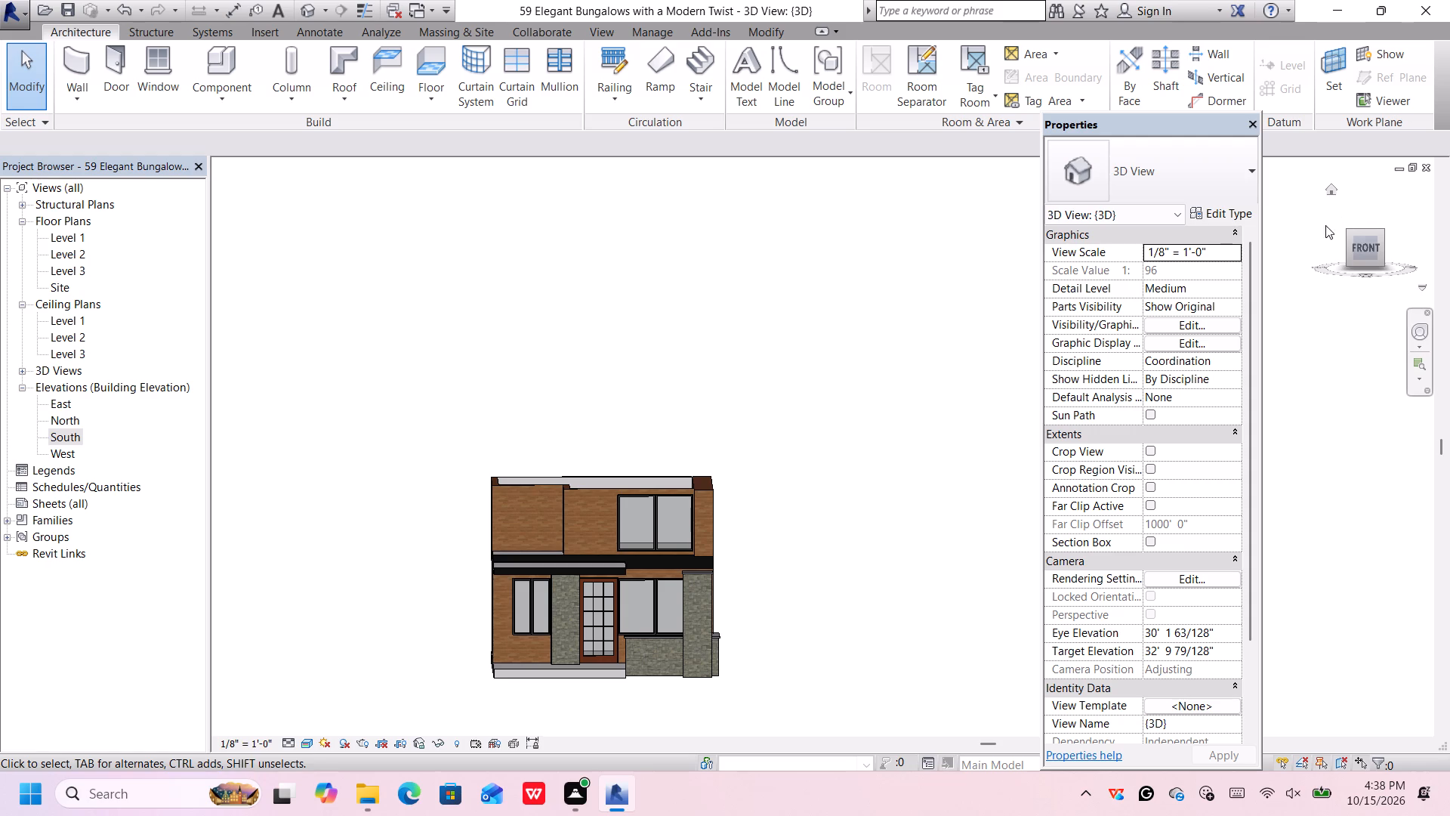
{"action": "left_click", "coordinate": [1368, 230]}
{"action": "left_click", "coordinate": [1368, 231]}
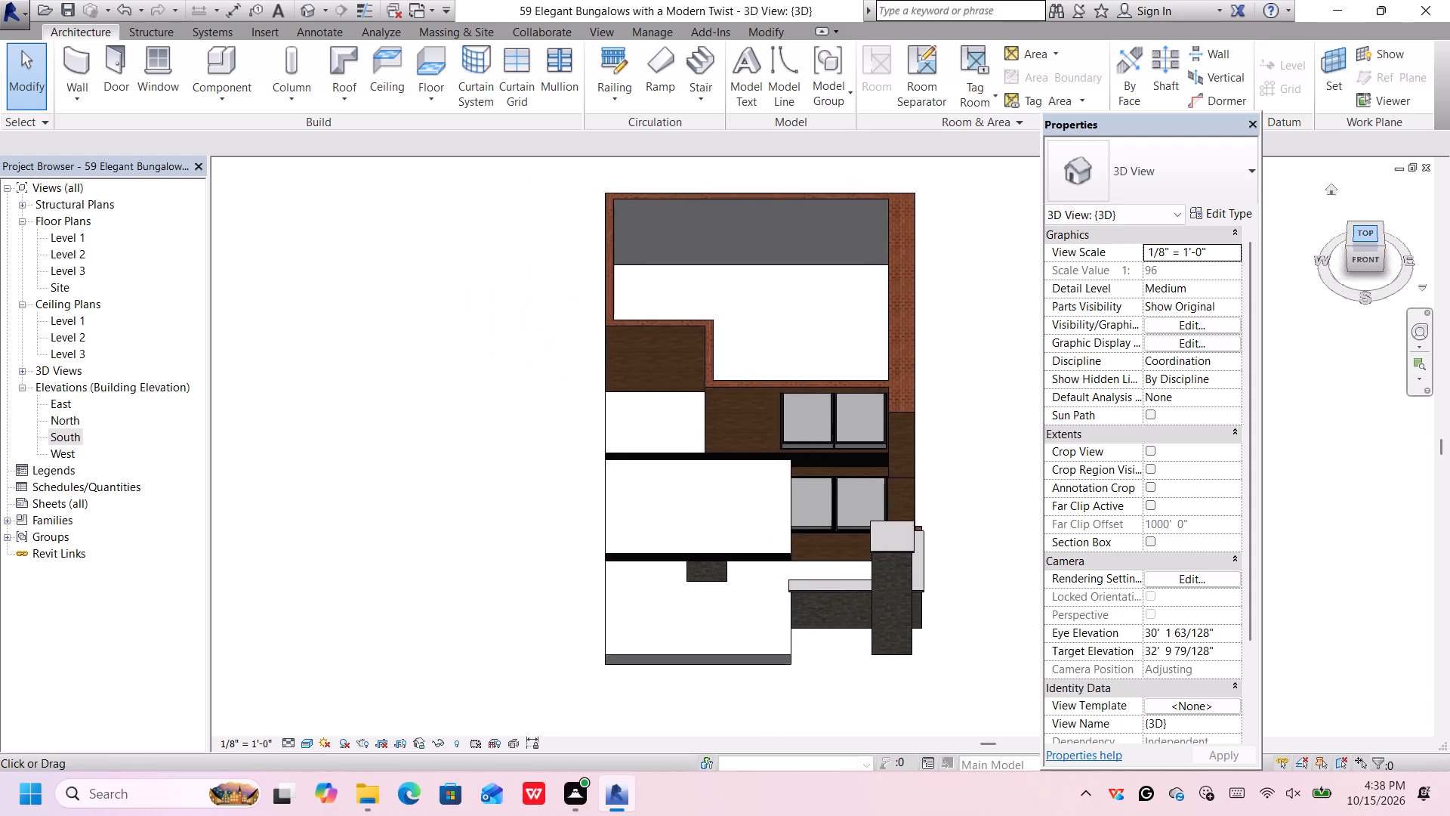
{"action": "middle_click_drag", "start_coordinate": [778, 380], "coordinate": [564, 390]}
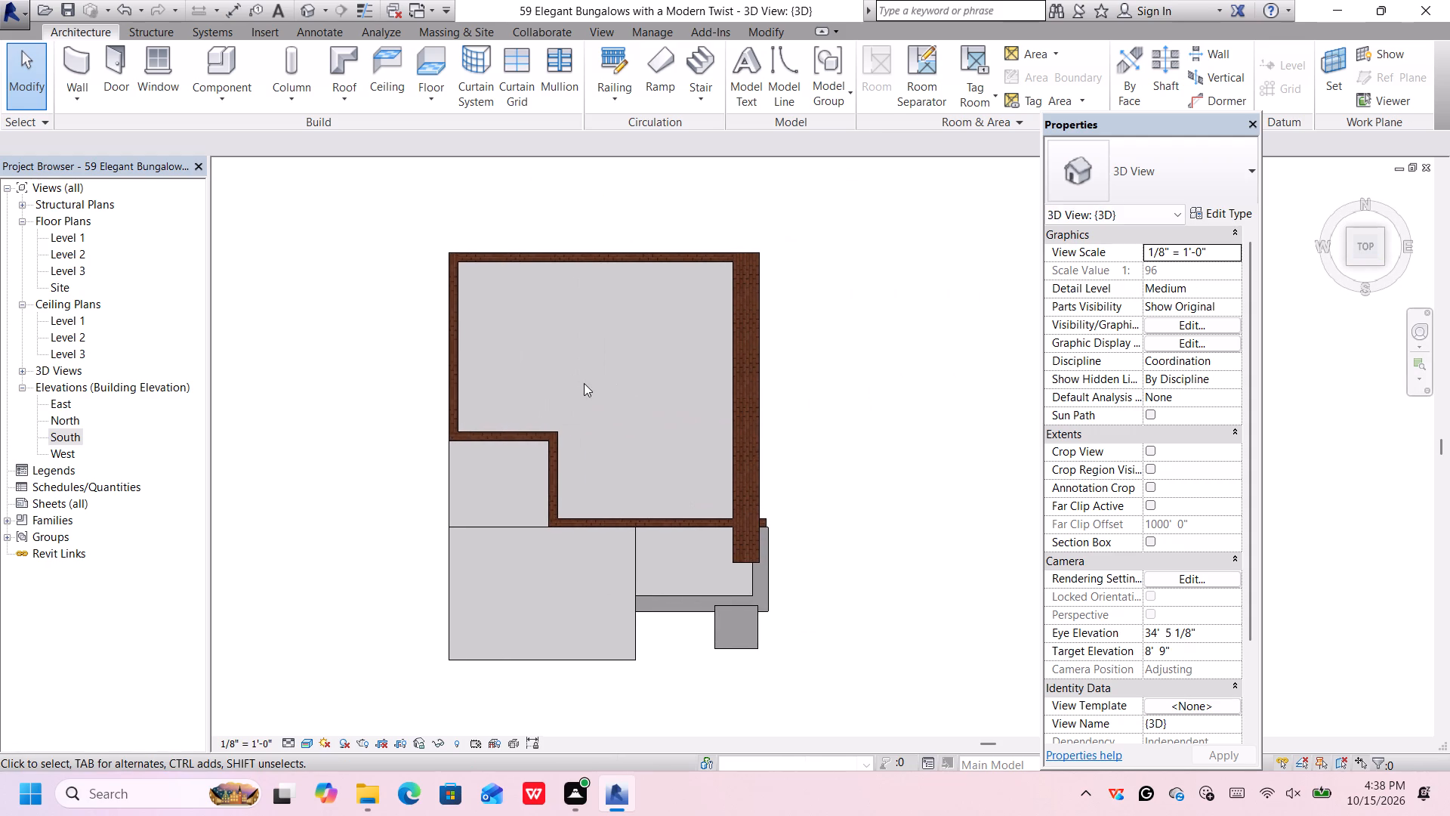
{"action": "double_click", "coordinate": [66, 266]}
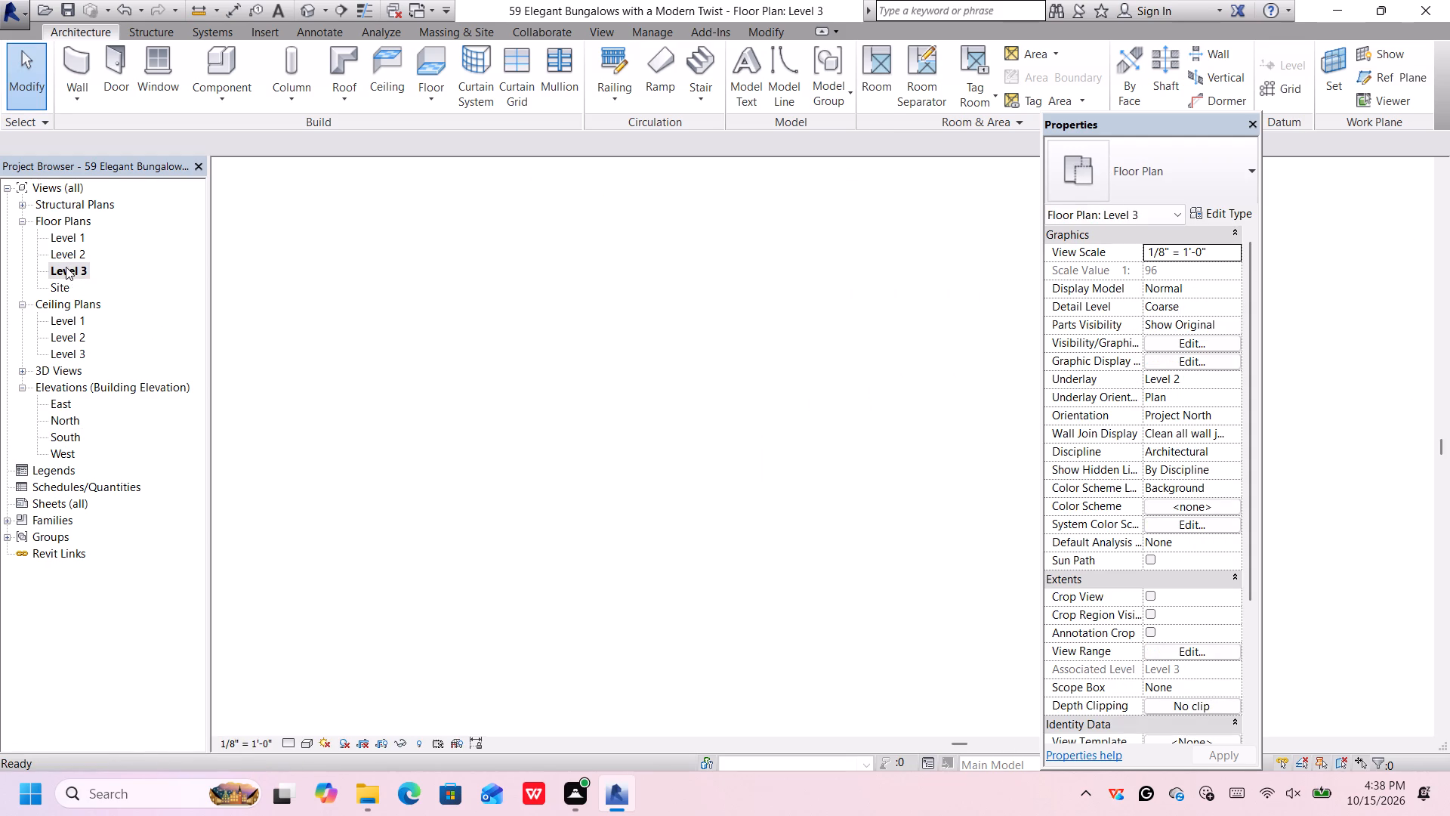
{"action": "scroll", "coordinate": [550, 309], "scroll_direction": "down", "scroll_amount": 4}
{"action": "middle_click_drag", "start_coordinate": [560, 304], "coordinate": [567, 351]}
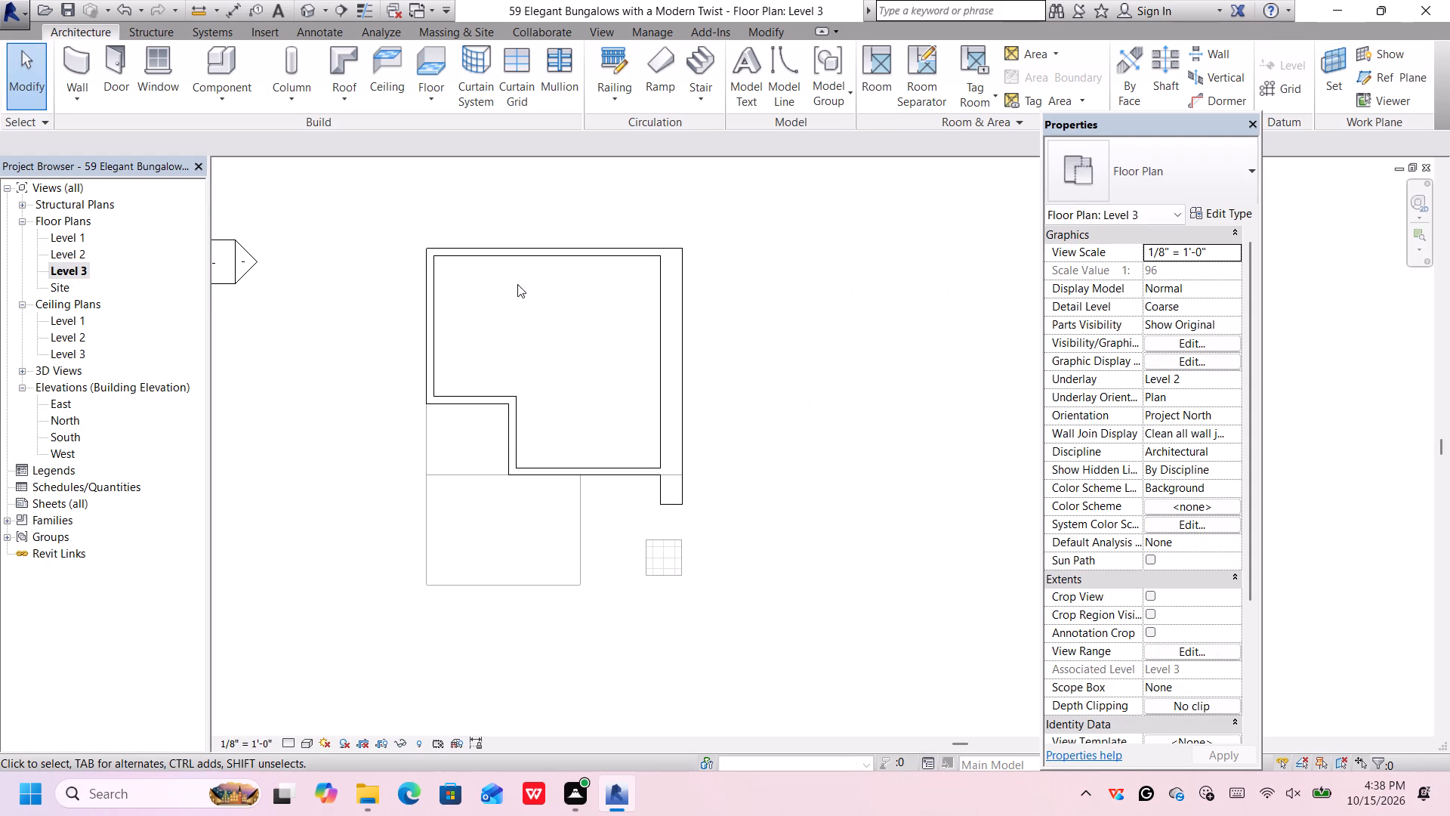
{"action": "left_click", "coordinate": [353, 102]}
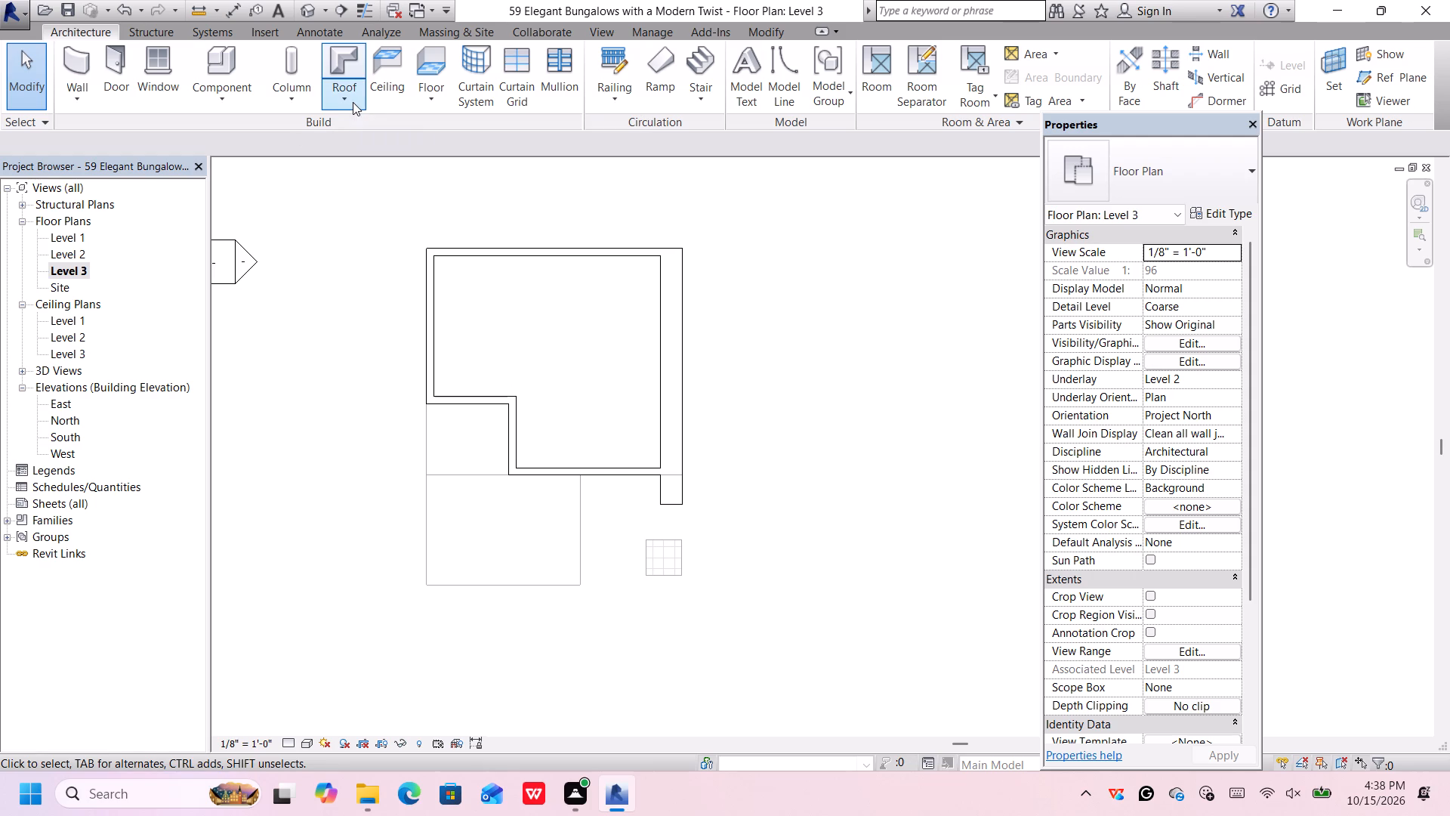
{"action": "left_click", "coordinate": [375, 139]}
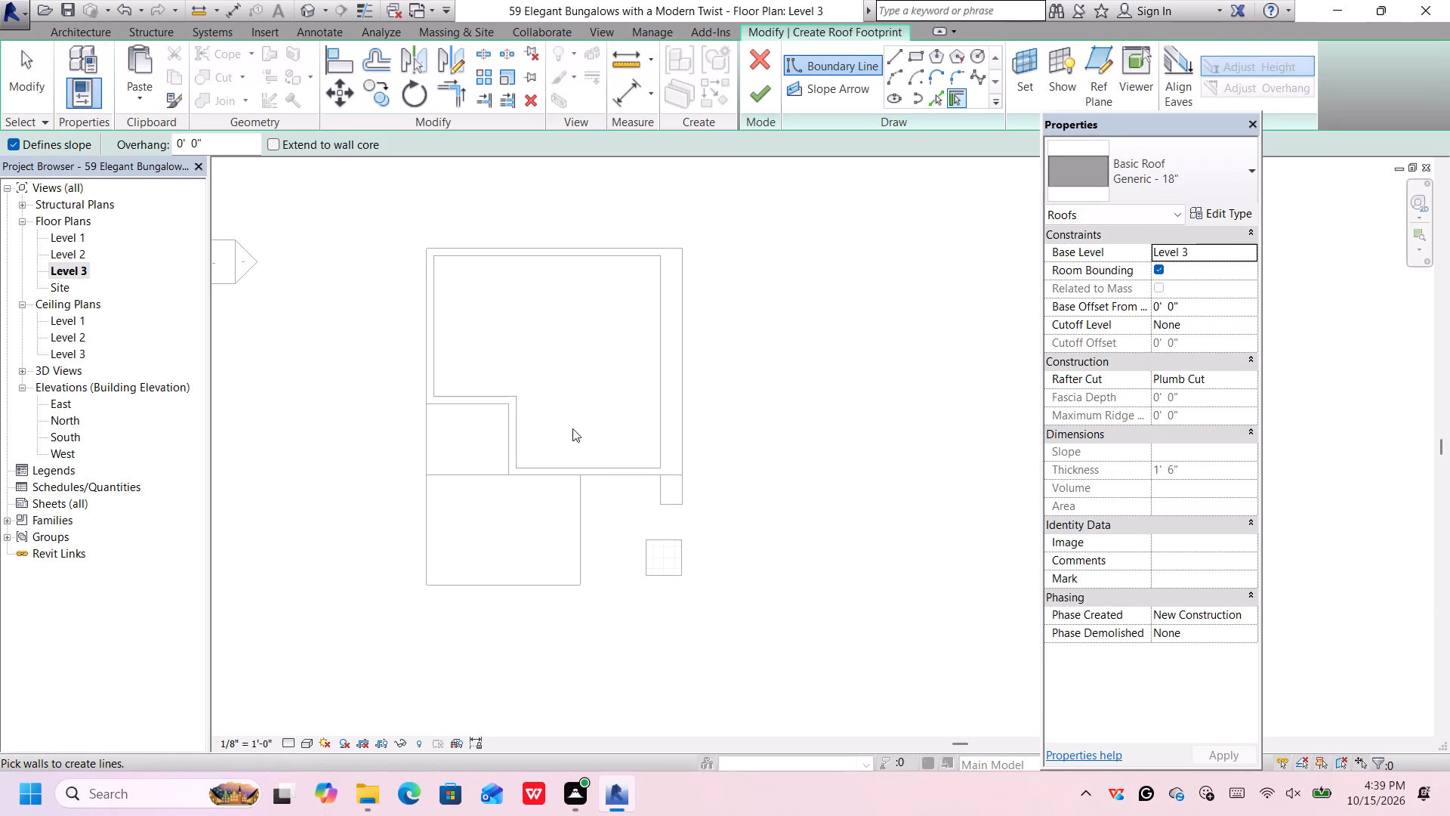
{"action": "left_click", "coordinate": [918, 51]}
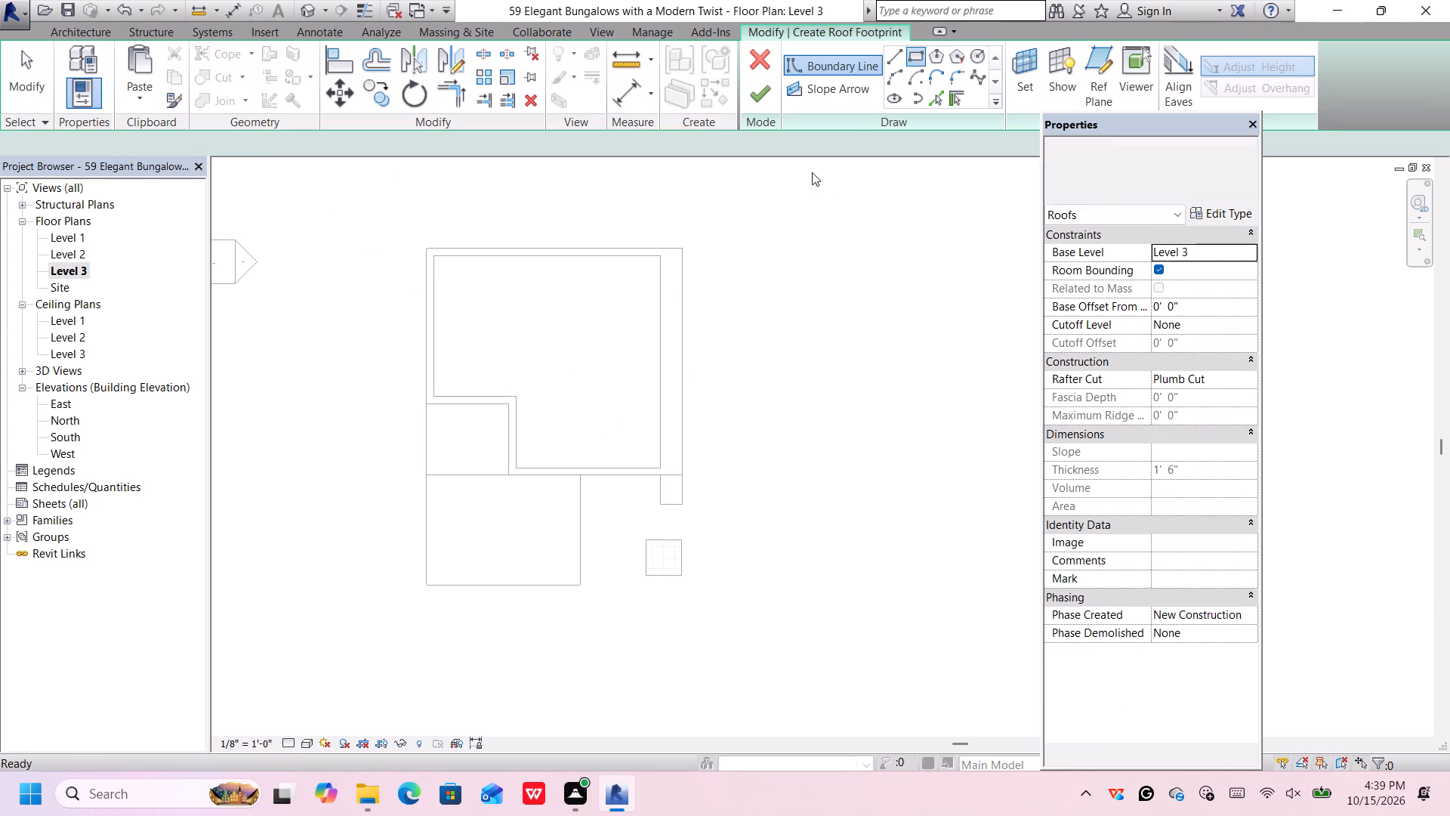
{"action": "scroll", "coordinate": [480, 424], "scroll_direction": "up", "scroll_amount": 5}
{"action": "middle_click_drag", "start_coordinate": [498, 409], "coordinate": [470, 410]}
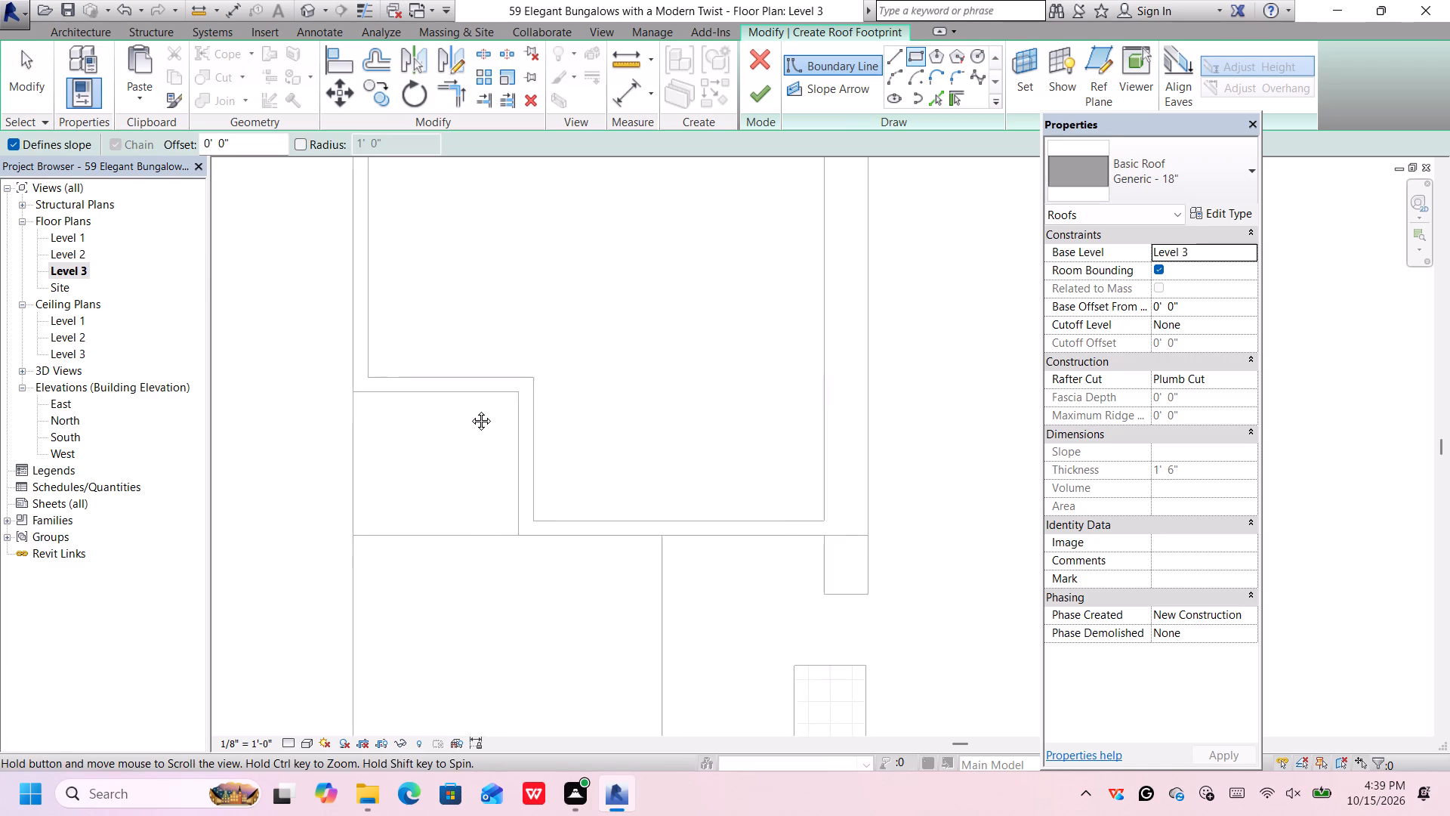
{"action": "middle_click_drag", "start_coordinate": [470, 410], "coordinate": [418, 395]}
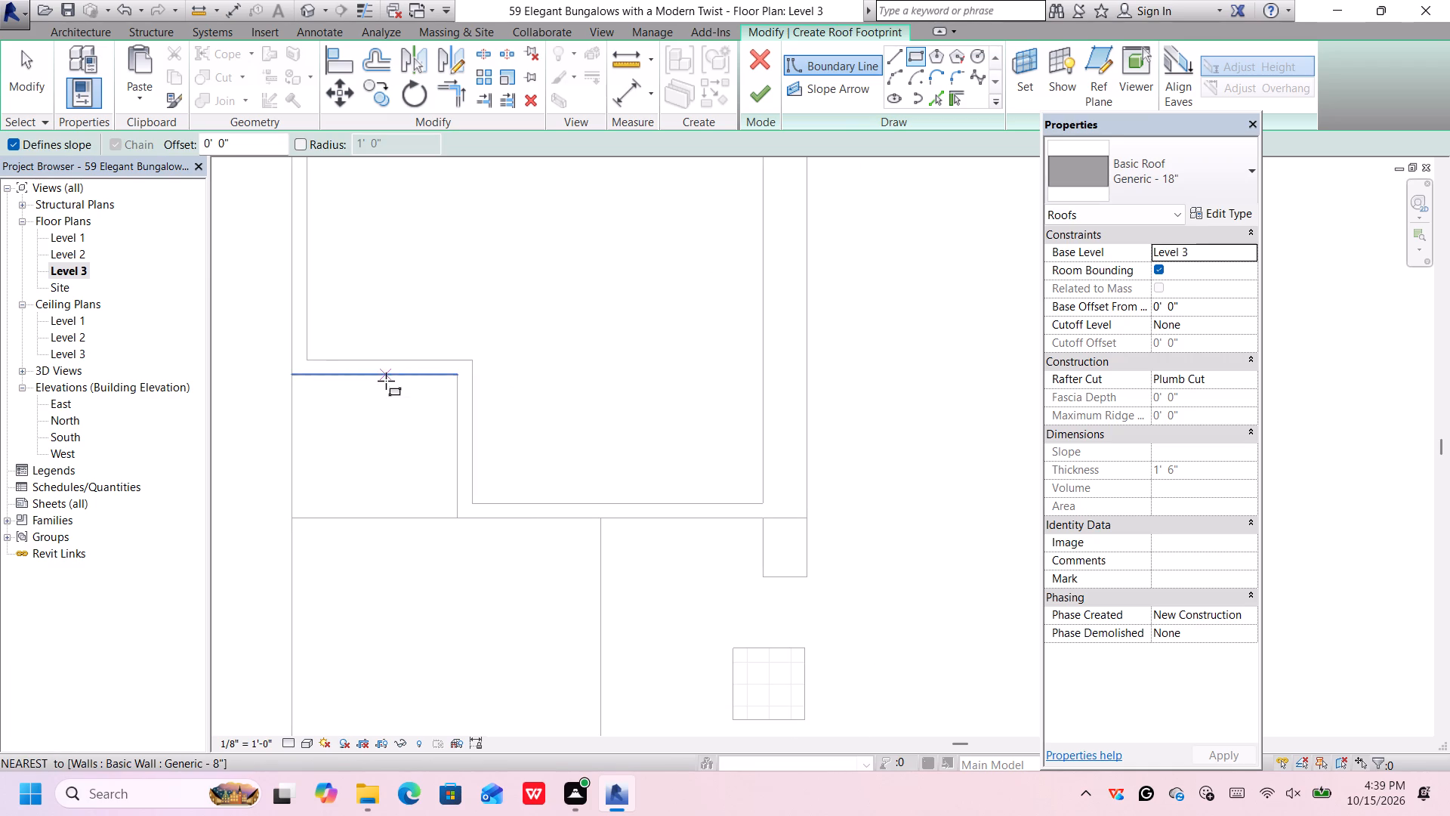
{"action": "scroll", "coordinate": [386, 381], "scroll_direction": "up", "scroll_amount": 1}
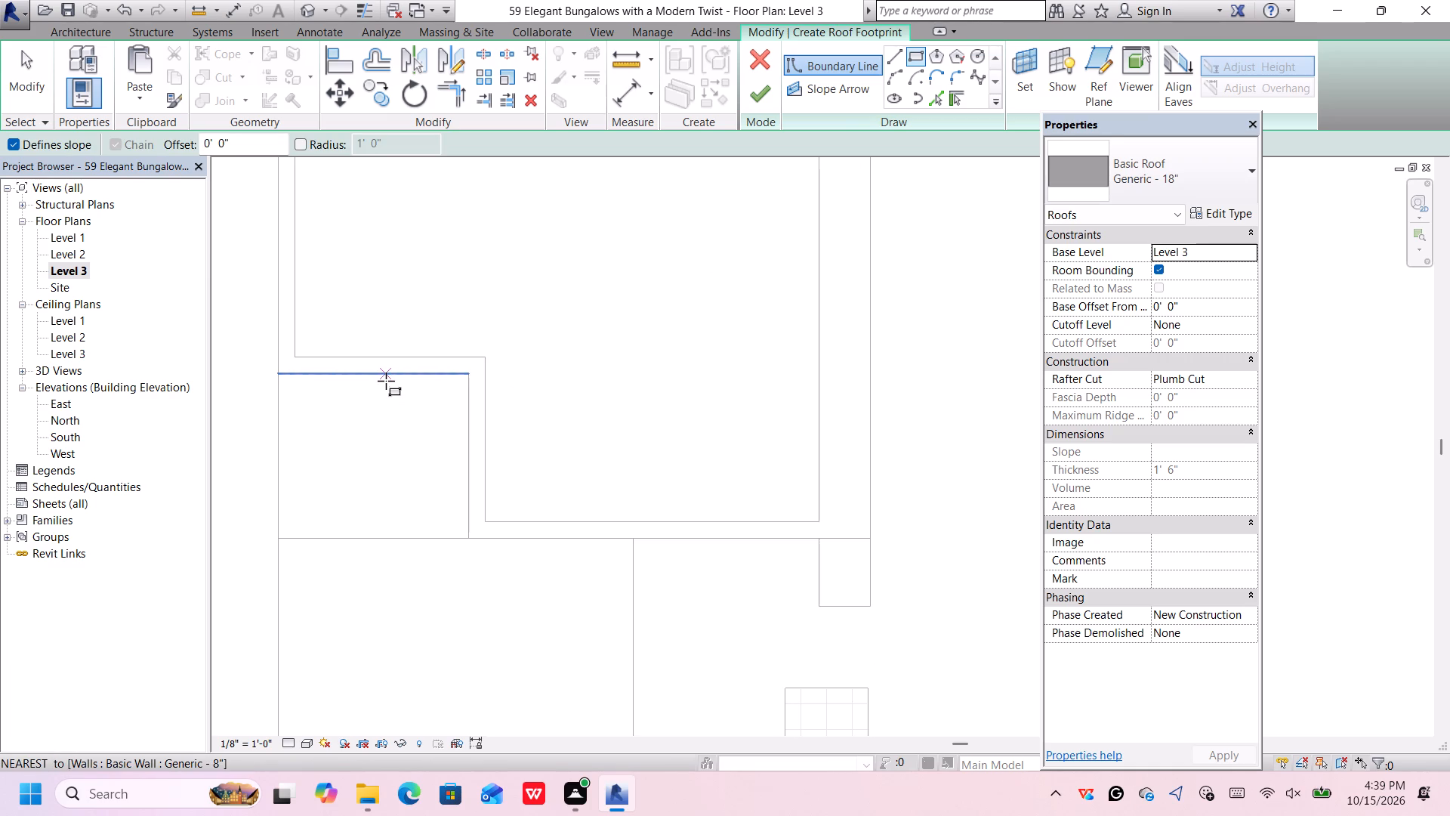
{"action": "left_click", "coordinate": [386, 375]}
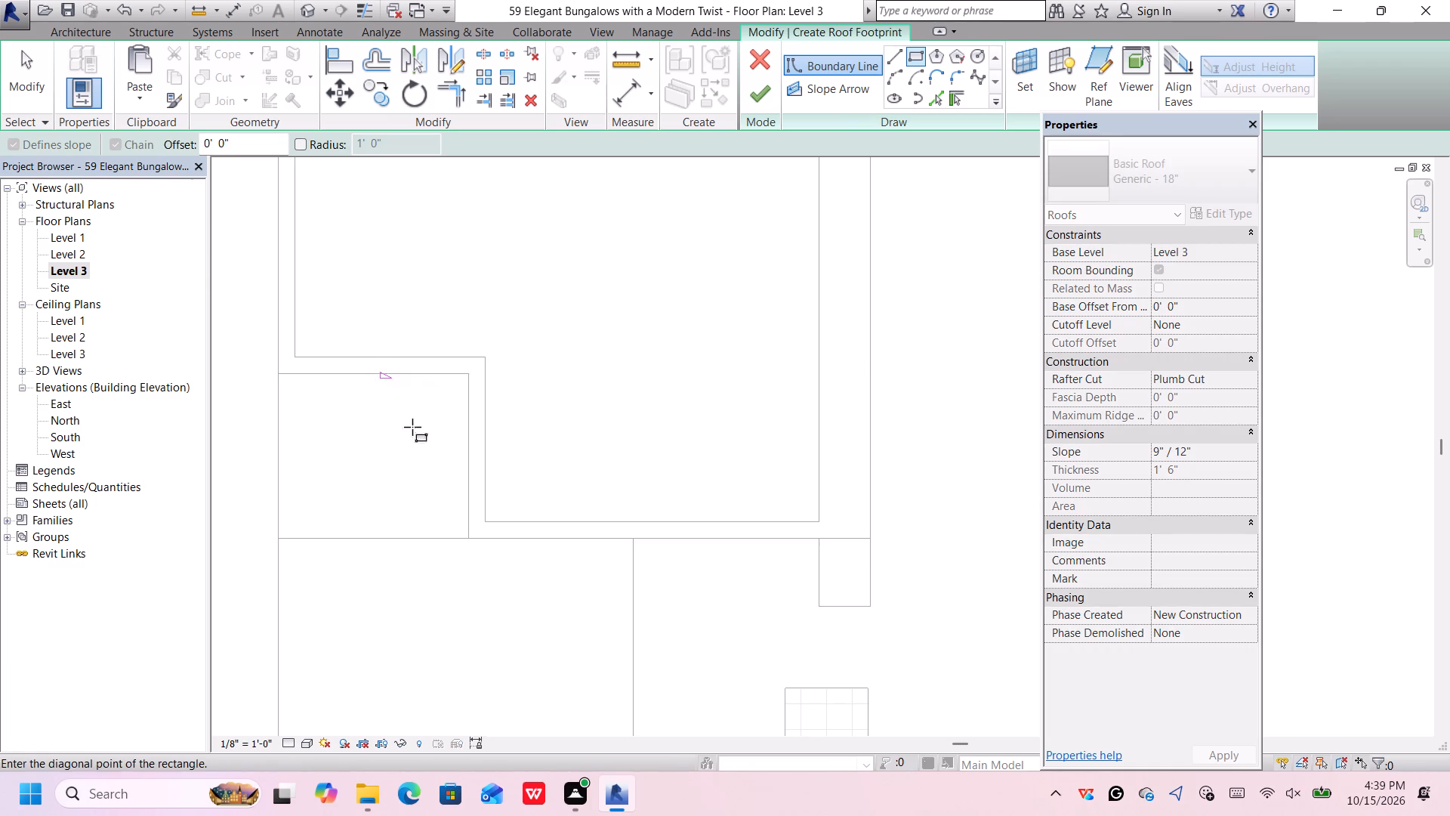
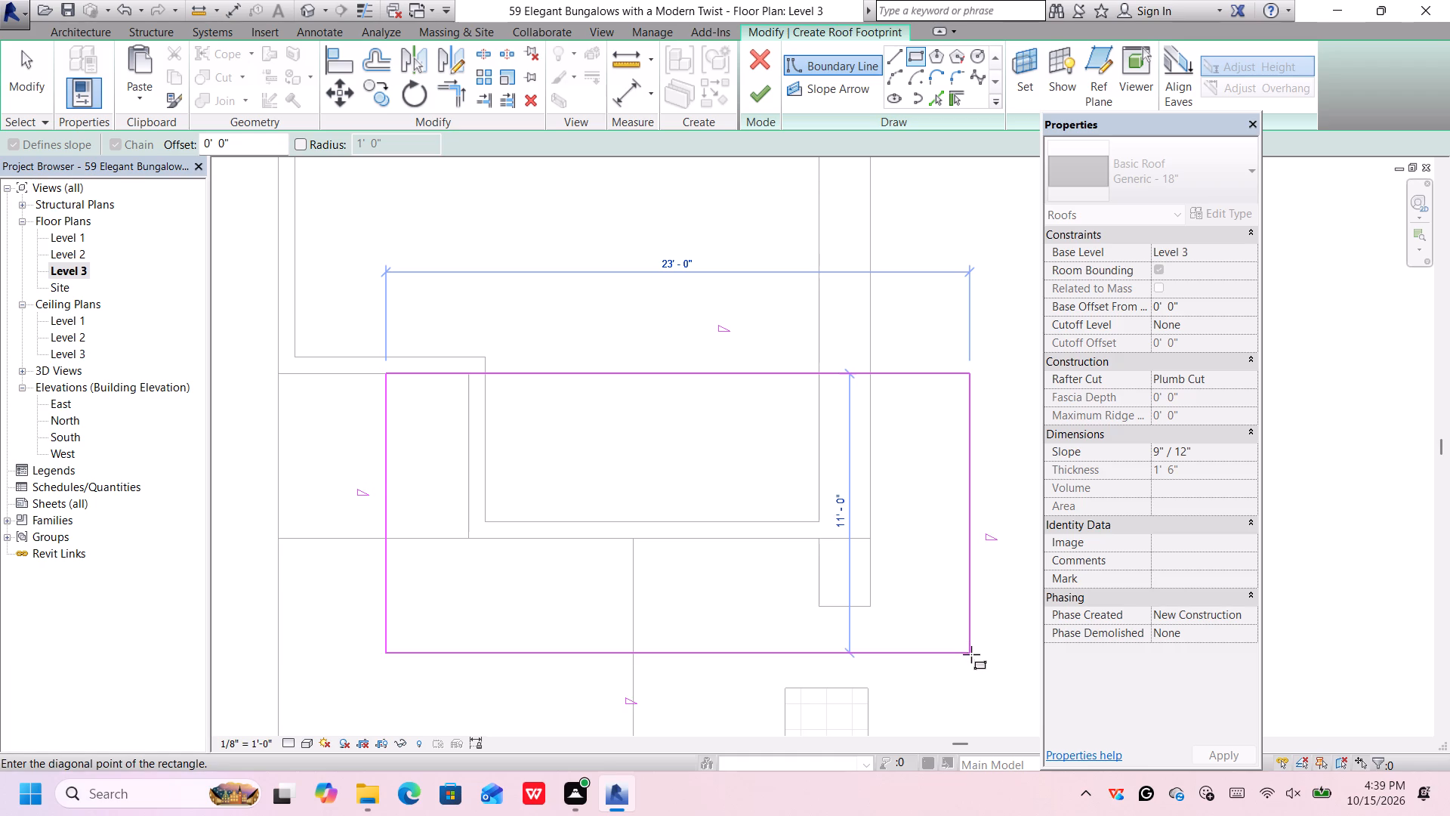
Complete the rectangular roof boundary at 23' by 11' so it extends beyond the recessed southern walls.
{"action": "left_click", "coordinate": [971, 654]}
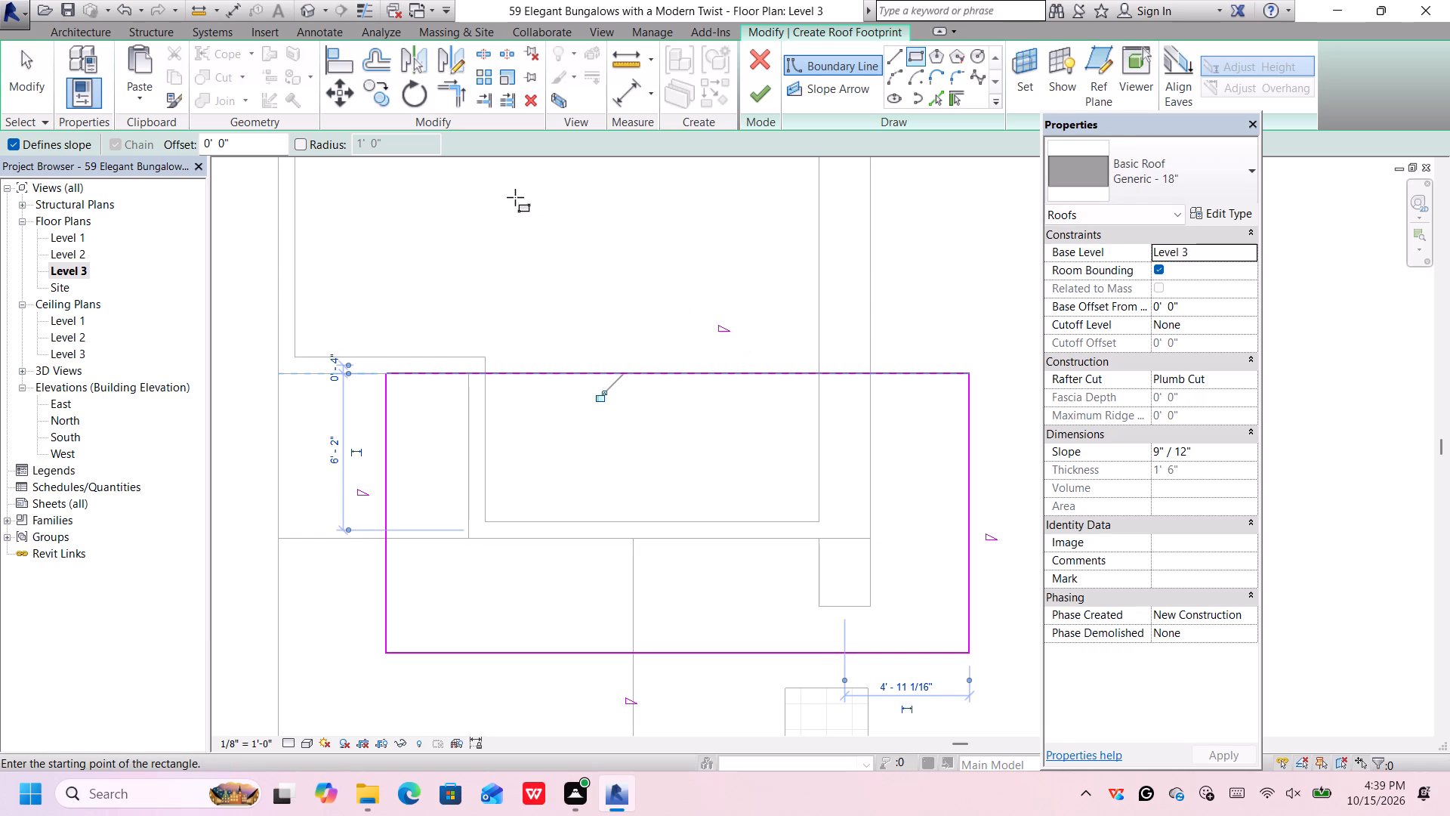
{"action": "key", "text": "Escape"}
{"action": "scroll", "coordinate": [638, 306], "scroll_direction": "down", "scroll_amount": 2}
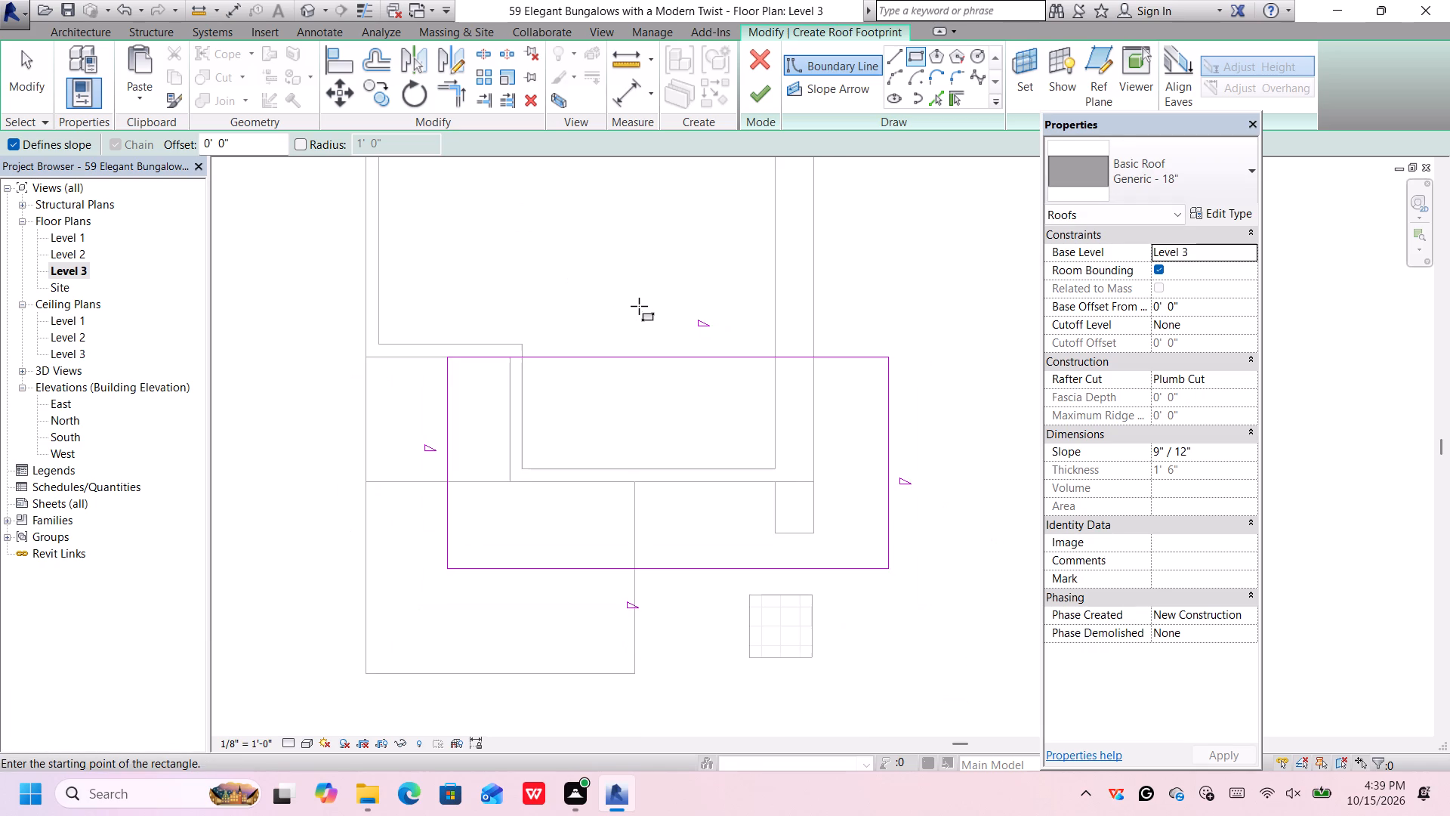
{"action": "scroll", "coordinate": [639, 308], "scroll_direction": "up", "scroll_amount": 1}
{"action": "key", "text": "Escape"}
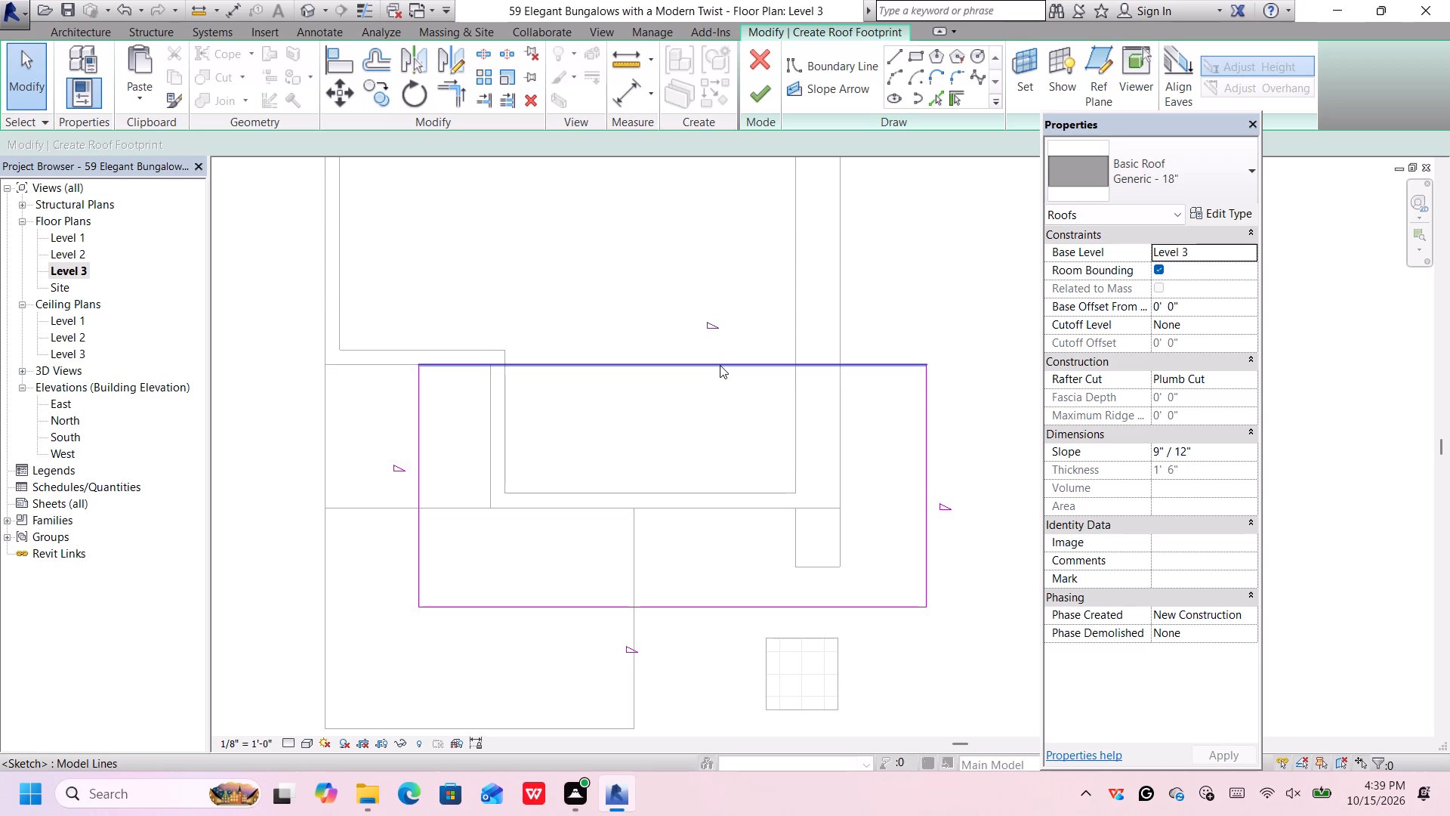
Turn off Defines Slope for the north, west and south boundary lines, leaving only the east line slope-defining.
{"action": "left_click", "coordinate": [720, 366]}
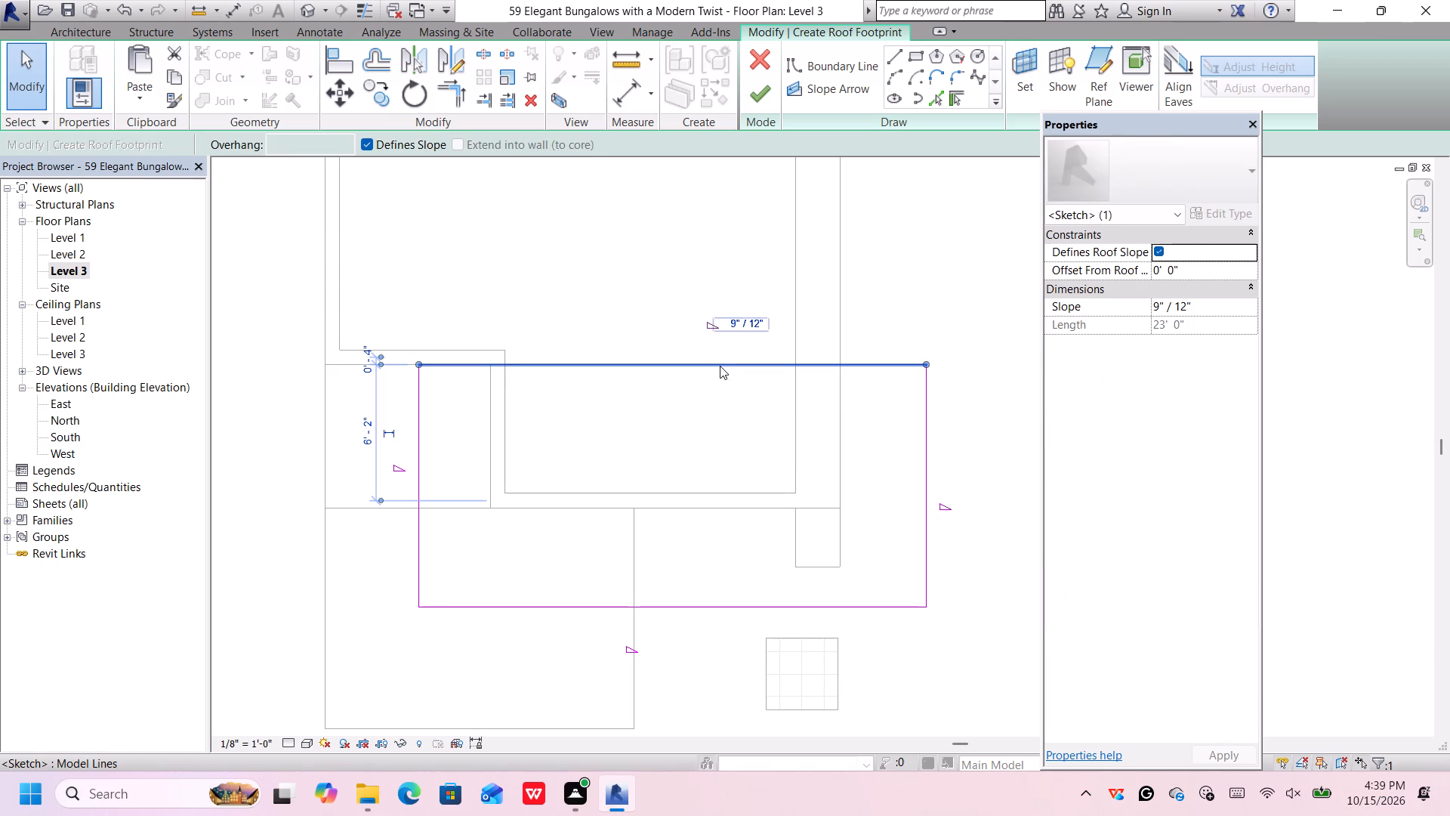
{"action": "left_click", "coordinate": [370, 146]}
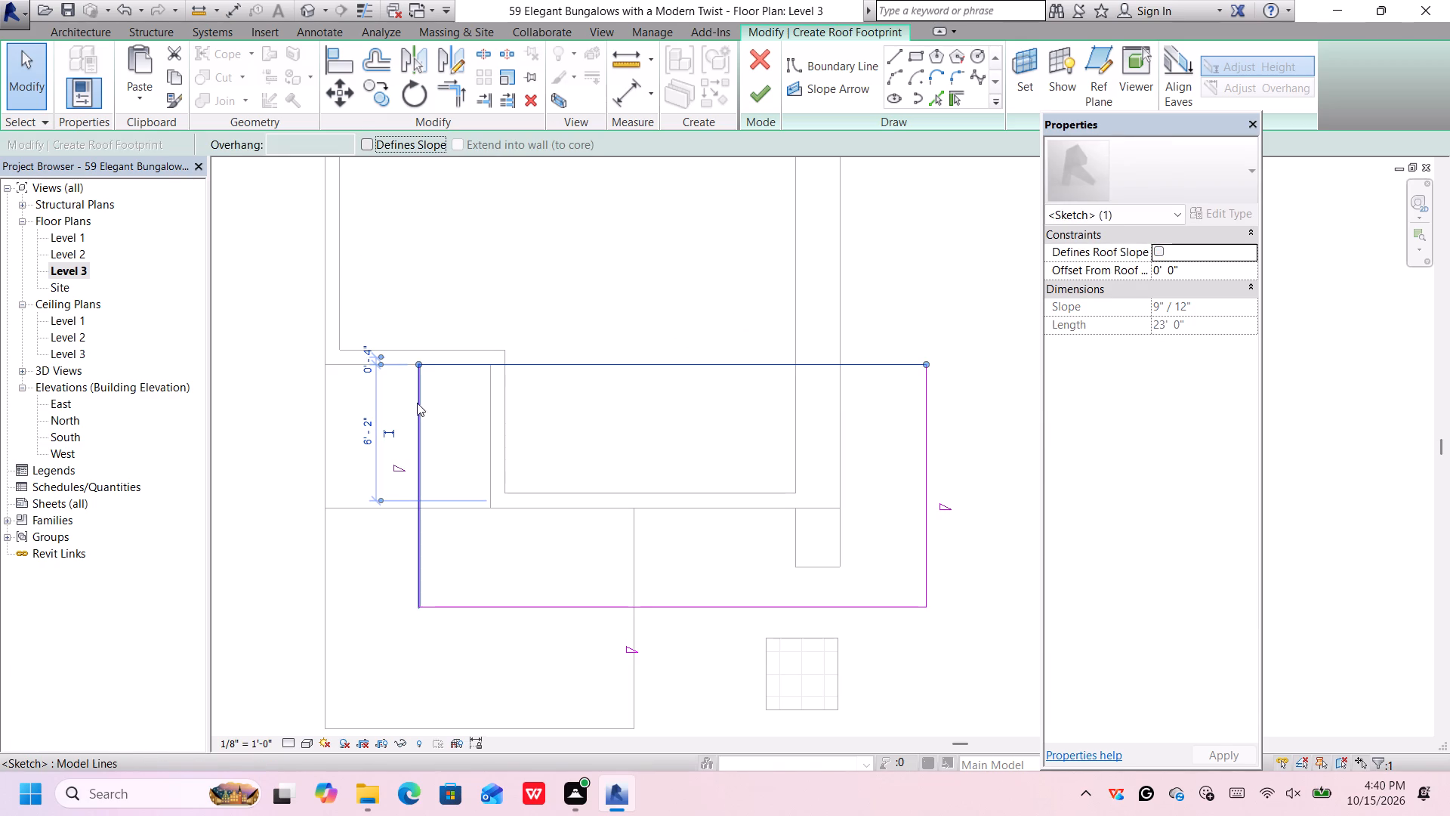
{"action": "left_click", "coordinate": [419, 428]}
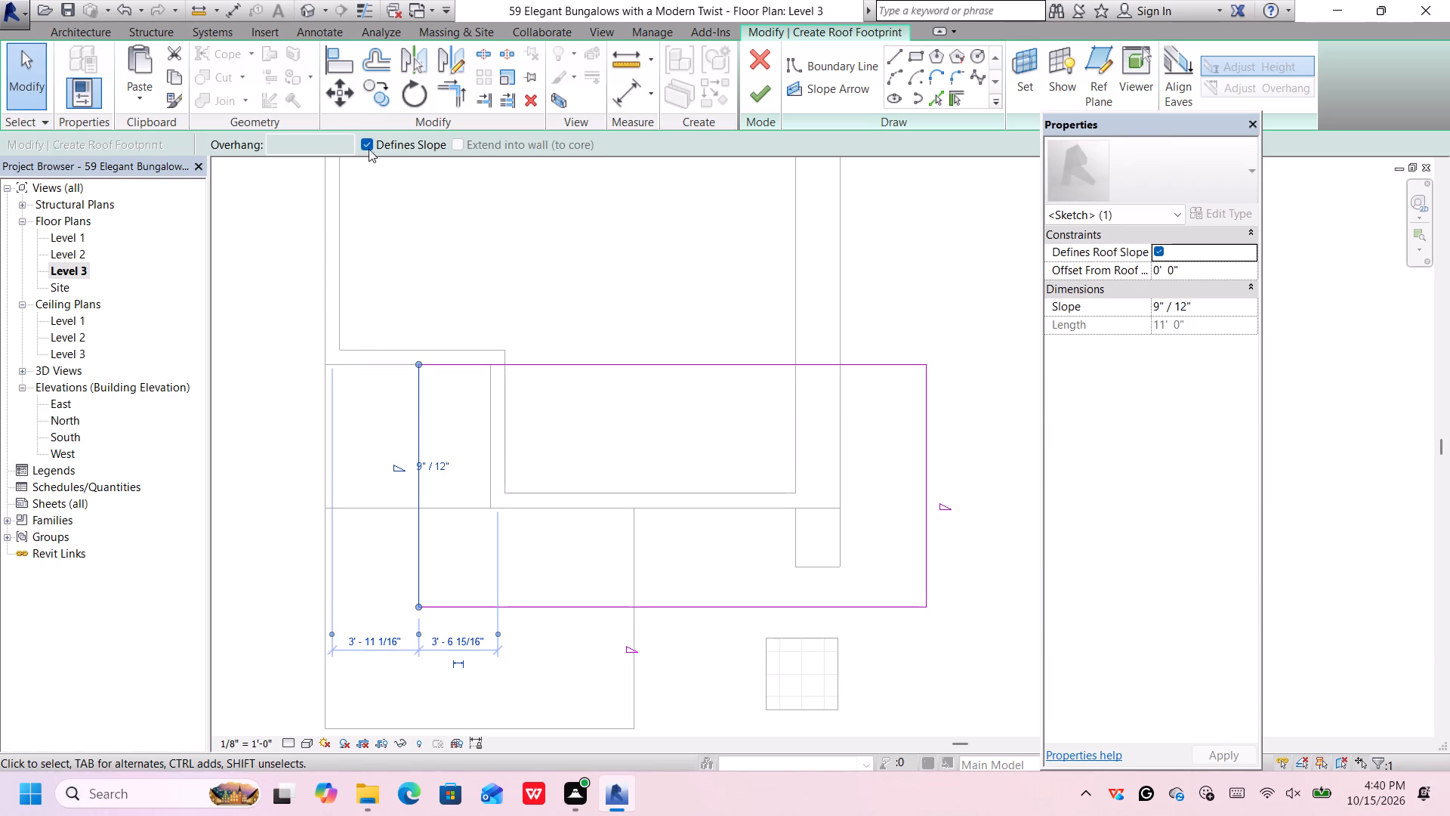
{"action": "left_click", "coordinate": [365, 138]}
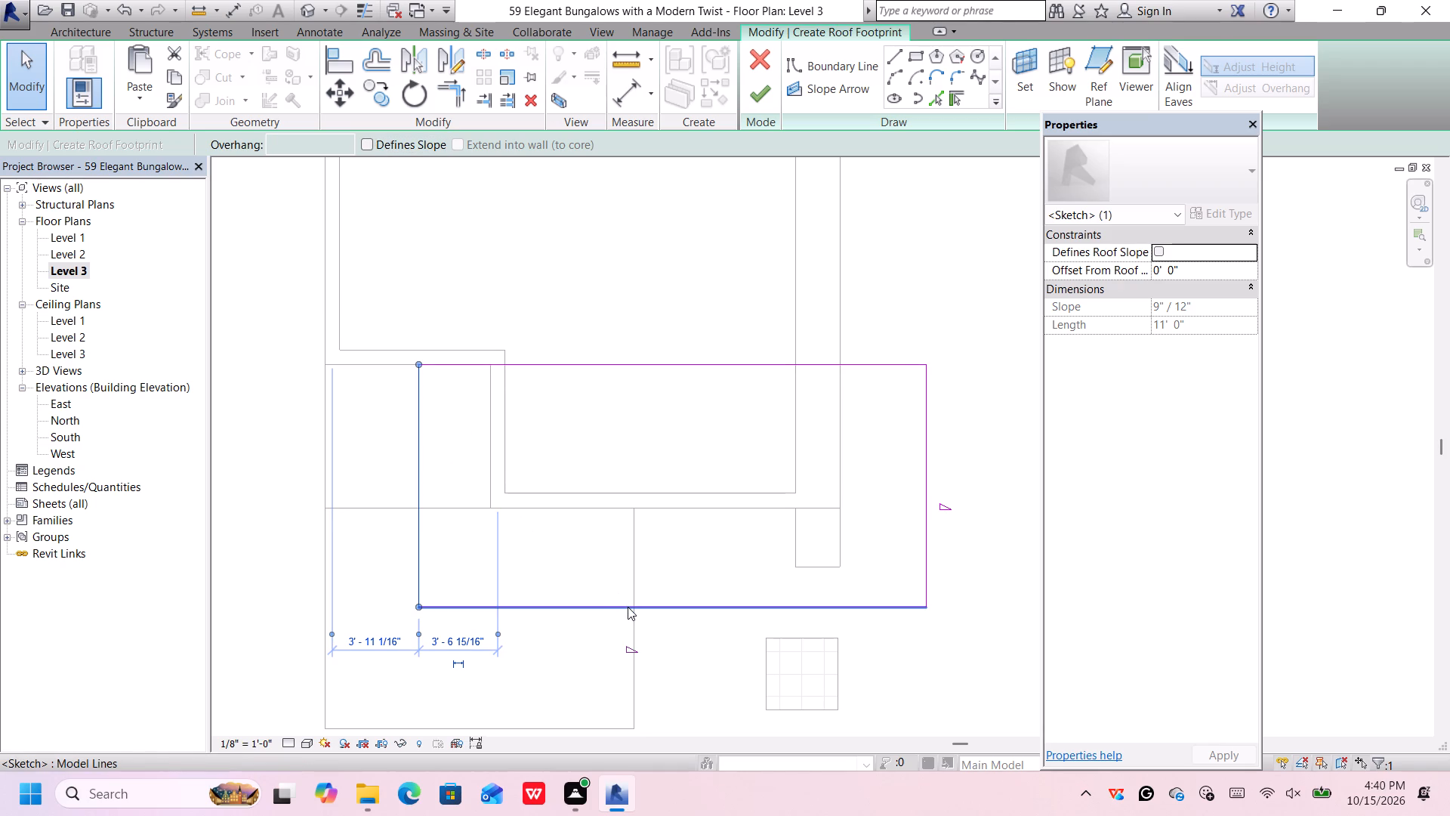
{"action": "left_click", "coordinate": [628, 607]}
{"action": "left_click", "coordinate": [366, 150]}
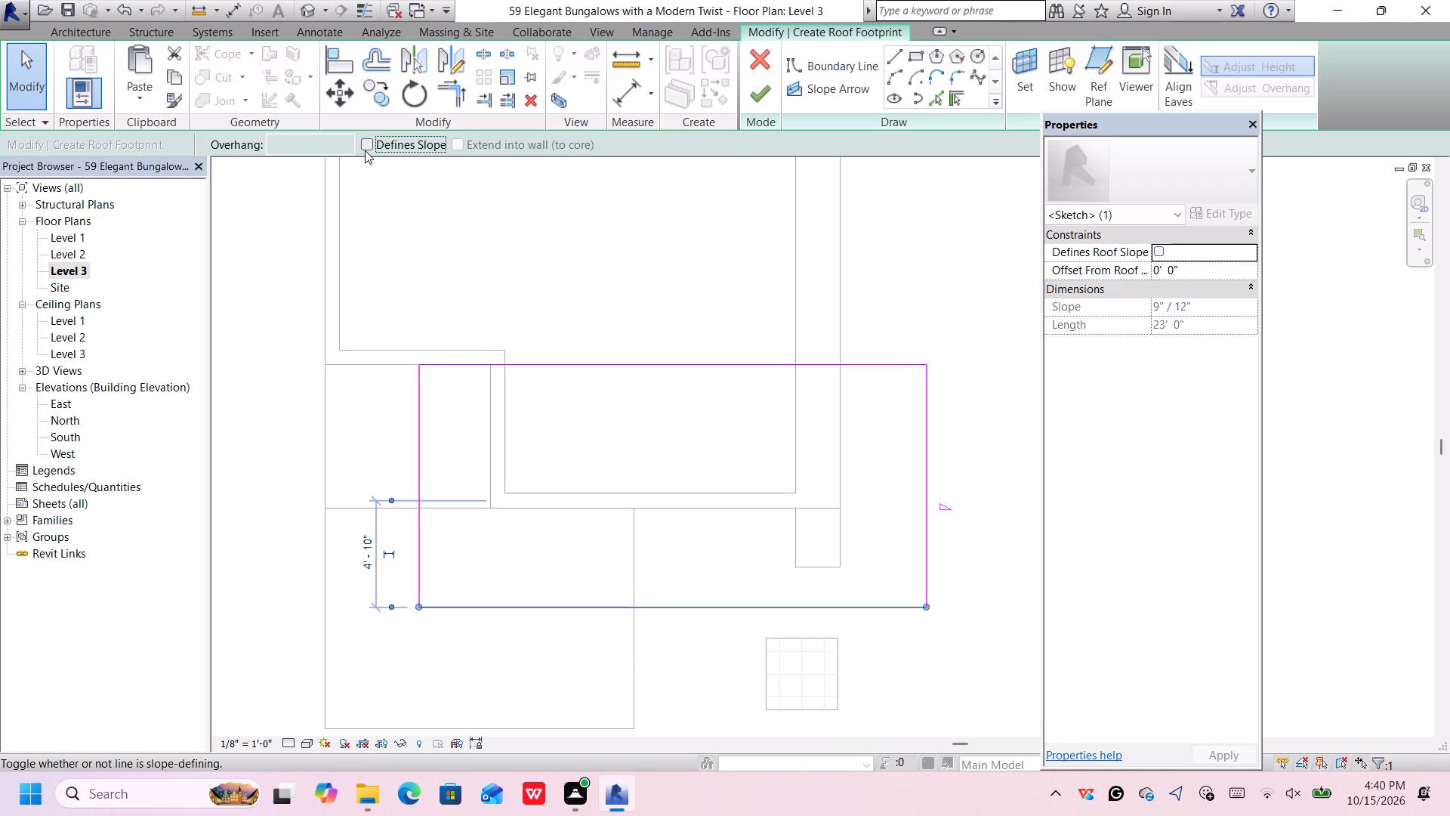
Finish the roof footprint and attach the highlighted walls to the roof.
{"action": "left_click", "coordinate": [764, 92]}
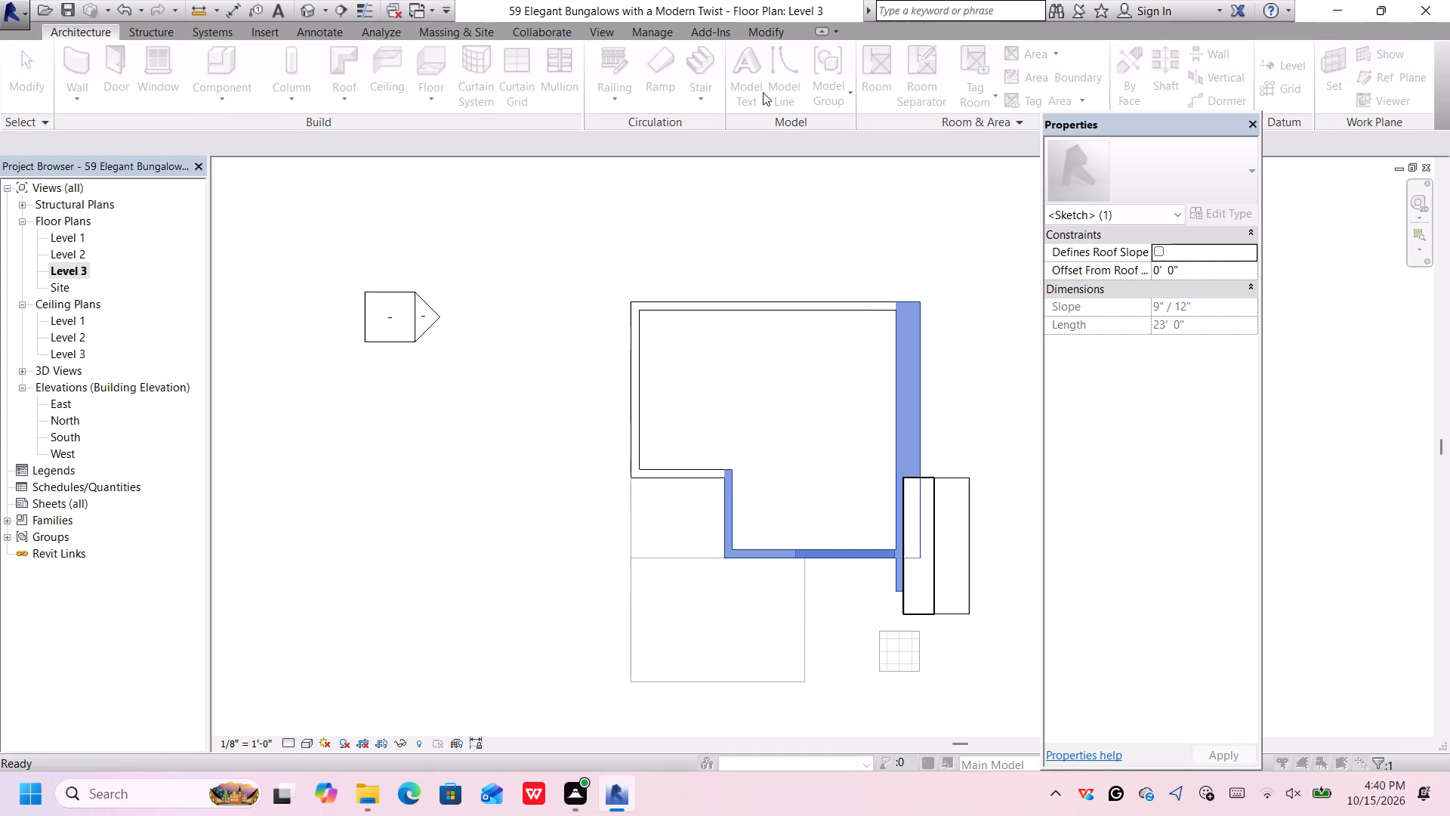
{"action": "left_click", "coordinate": [768, 407]}
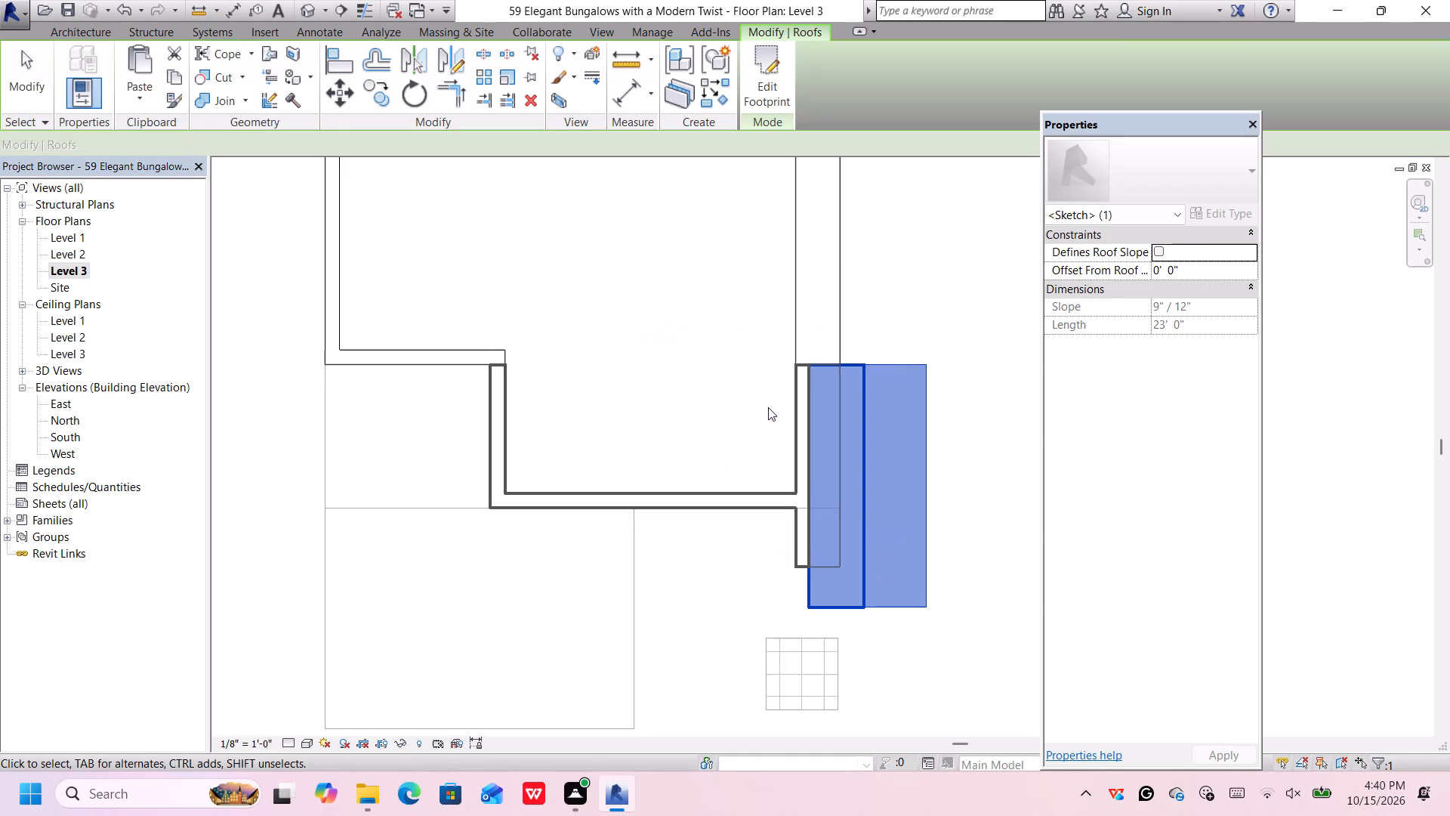
Examine the new roof's extent and its footprint sketch in the Level 3 floor plan.
{"action": "scroll", "coordinate": [995, 517], "scroll_direction": "down", "scroll_amount": 3}
{"action": "middle_click_drag", "start_coordinate": [987, 519], "coordinate": [981, 519]}
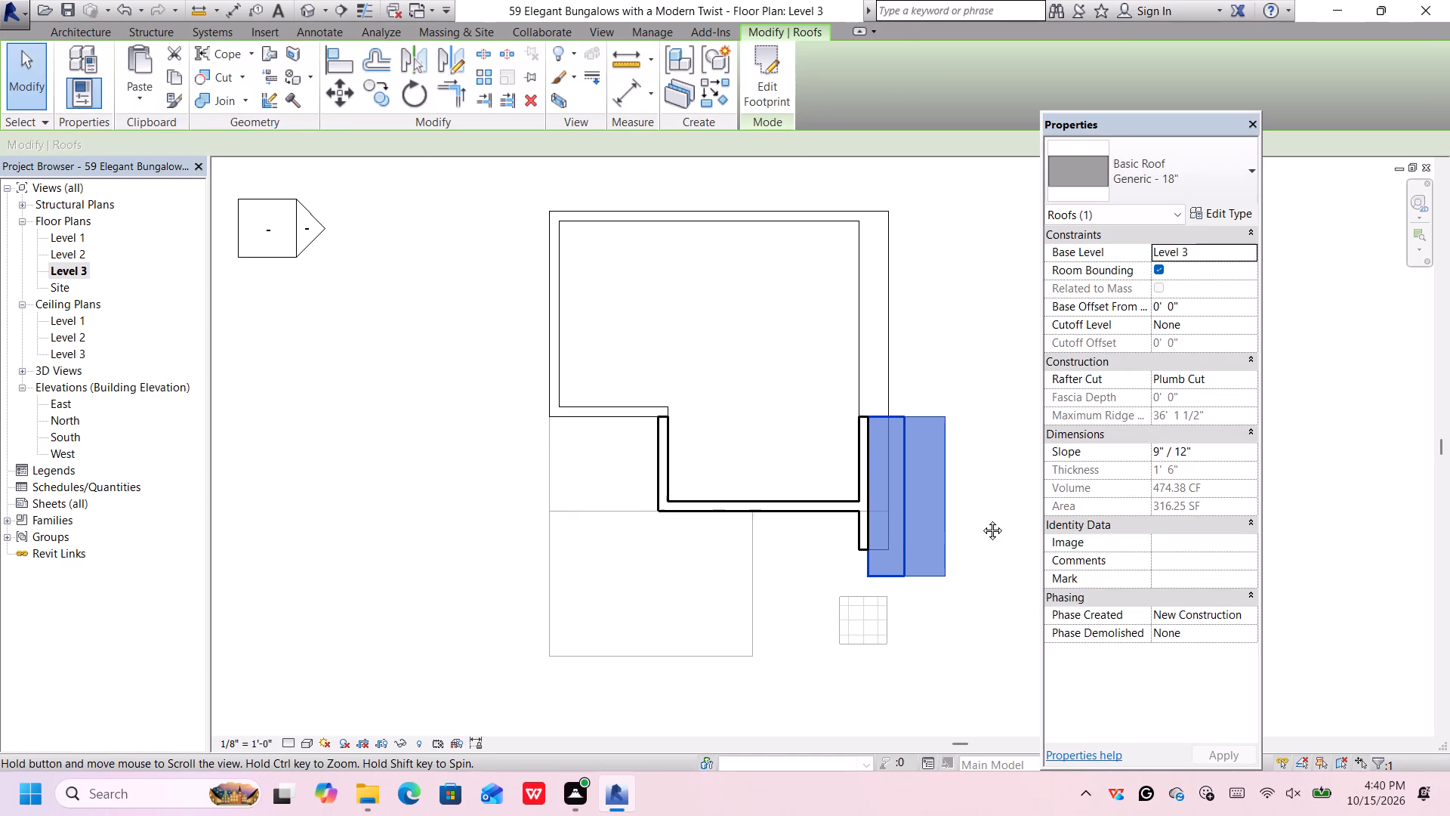
{"action": "middle_click_drag", "start_coordinate": [981, 519], "coordinate": [930, 502]}
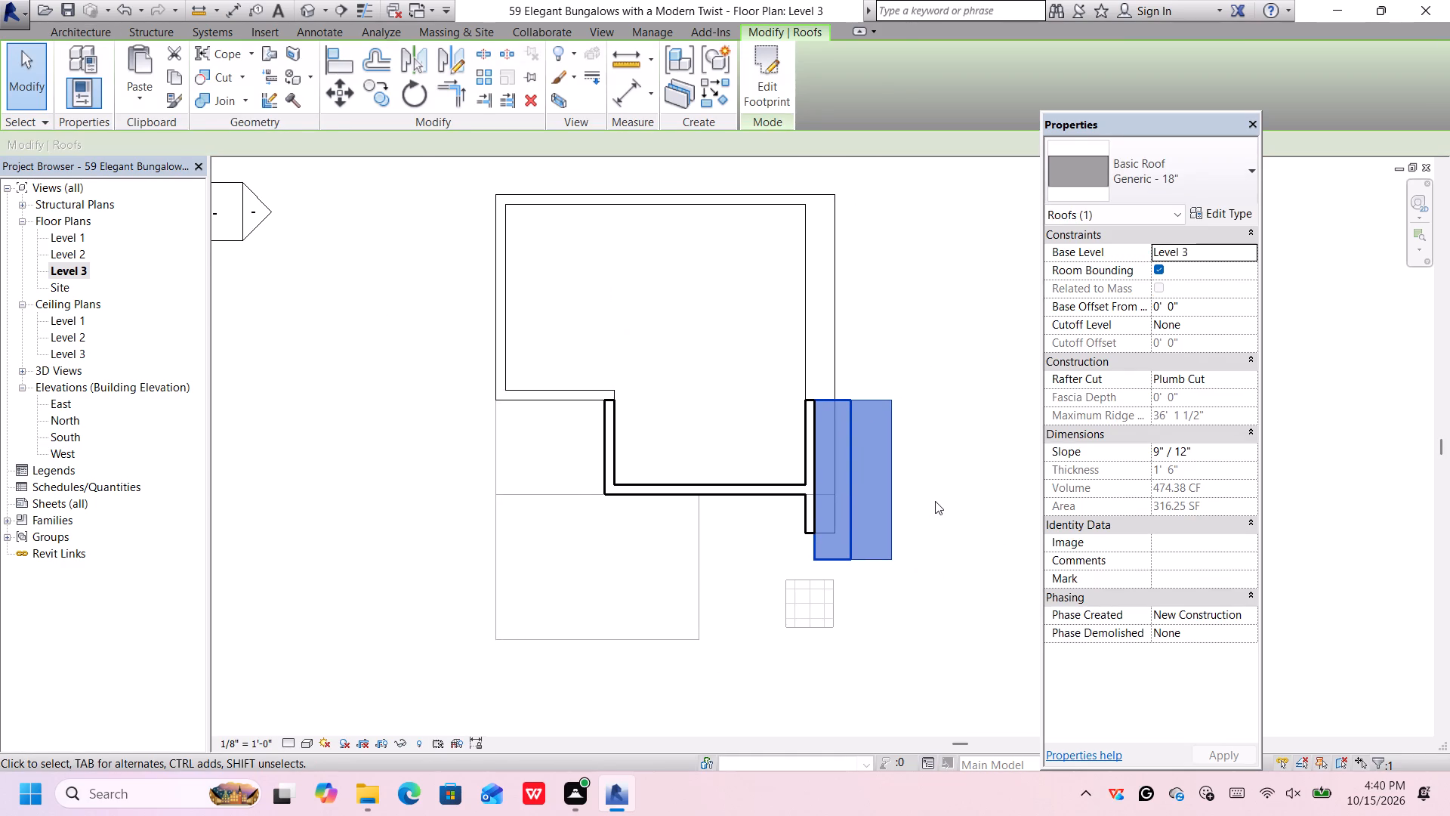
{"action": "scroll", "coordinate": [936, 499], "scroll_direction": "up", "scroll_amount": 2}
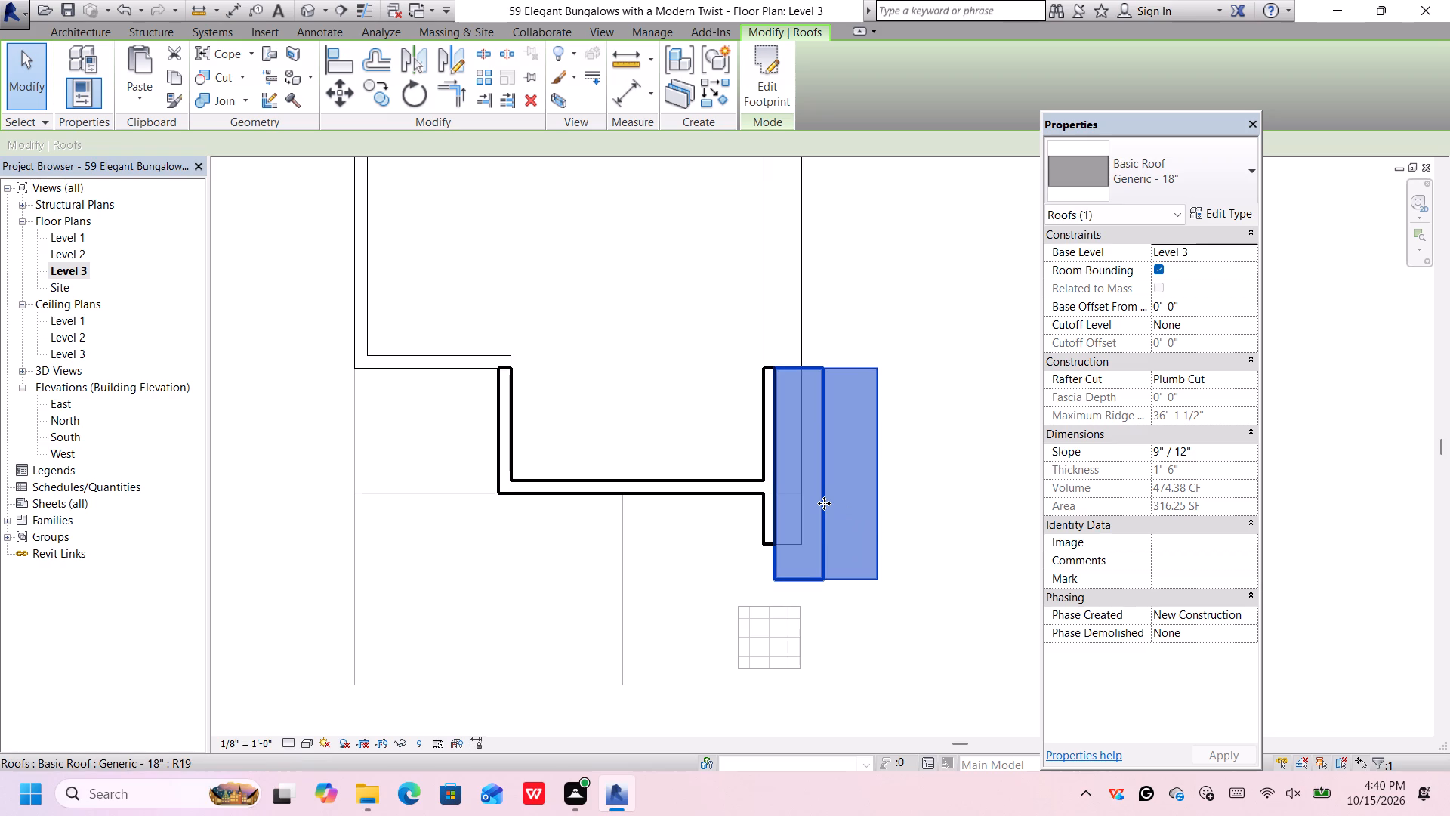
{"action": "scroll", "coordinate": [824, 503], "scroll_direction": "down", "scroll_amount": 2}
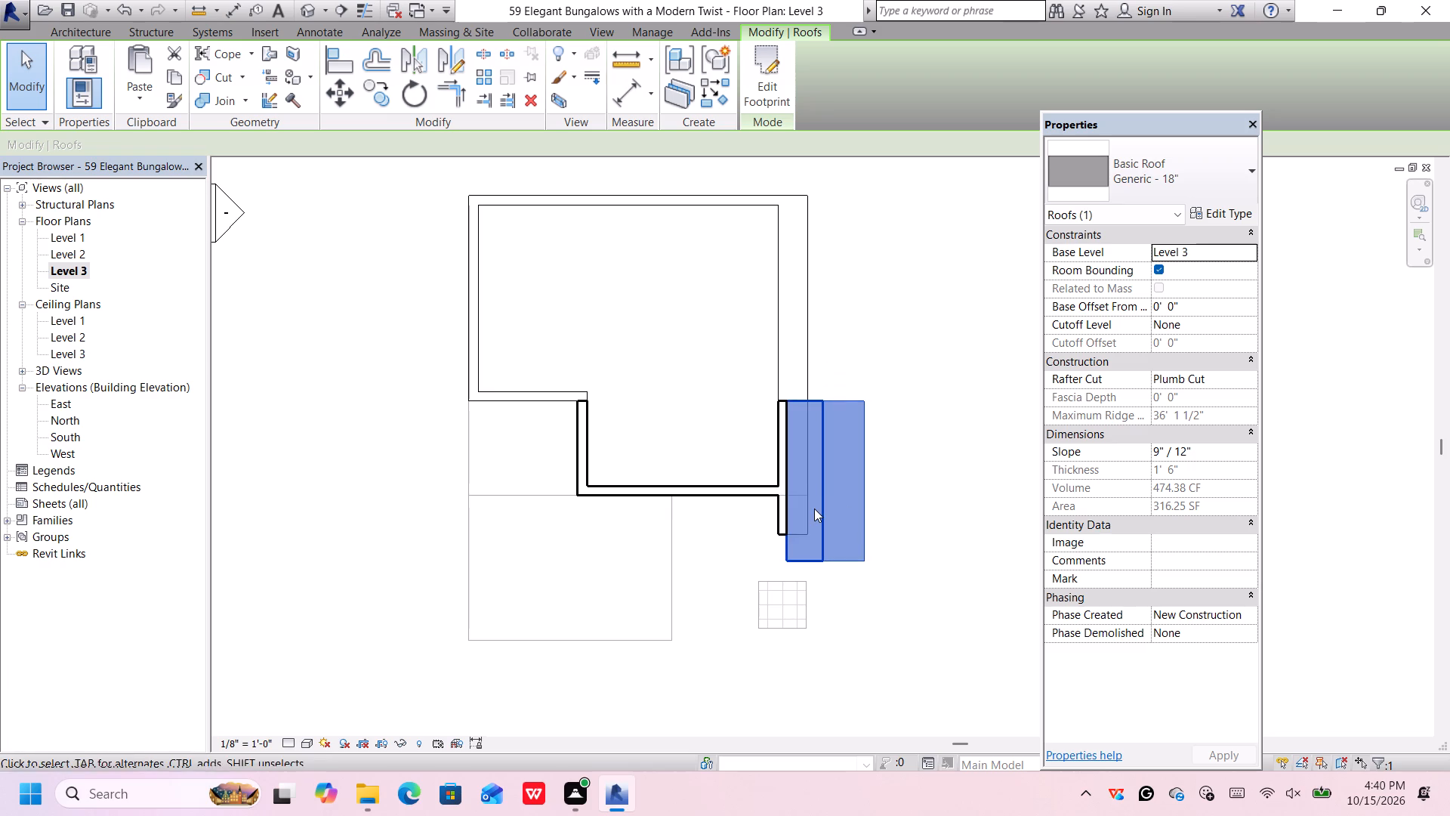
{"action": "middle_click_drag", "start_coordinate": [816, 500], "coordinate": [825, 515]}
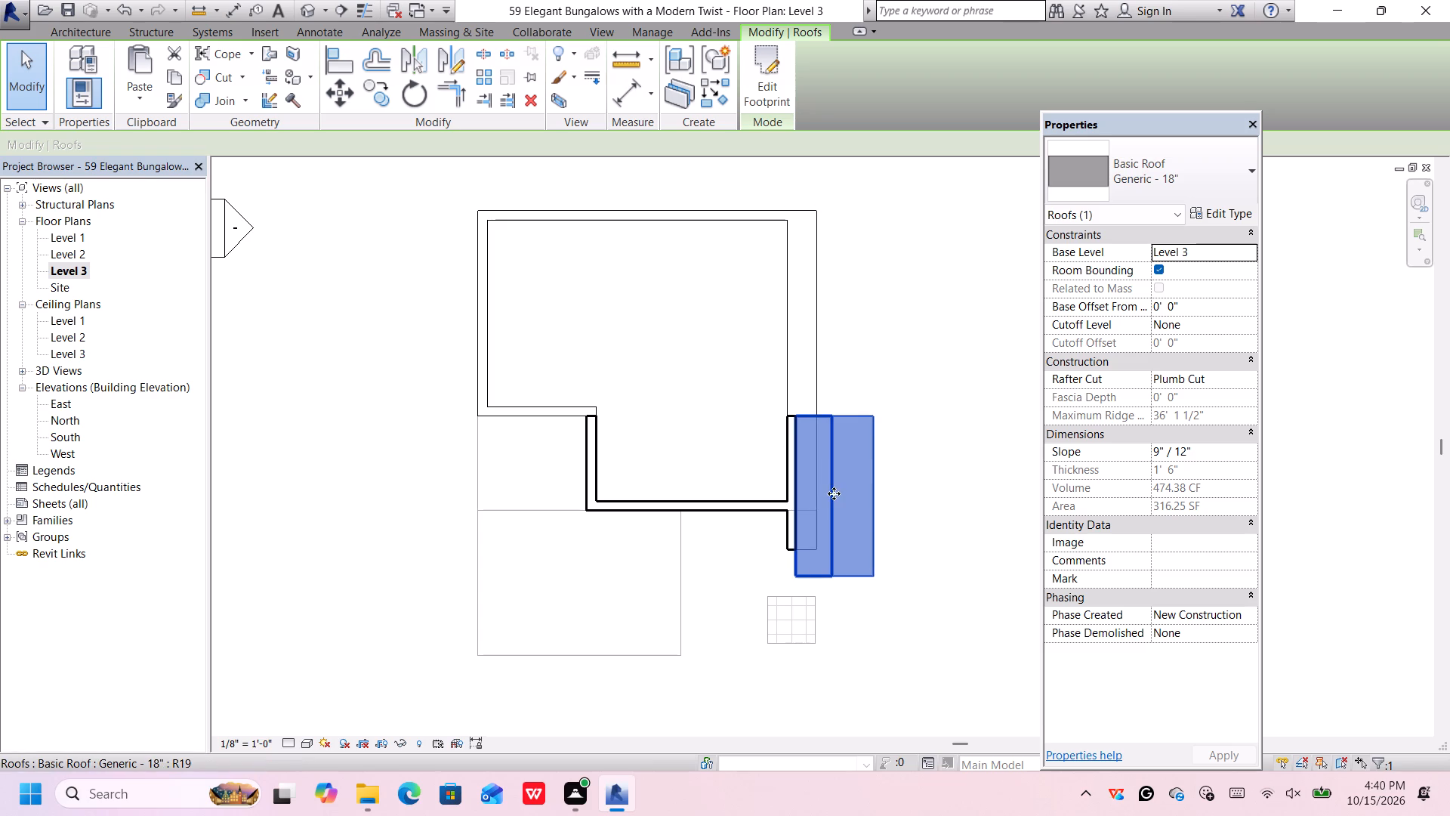
{"action": "double_click", "coordinate": [834, 495]}
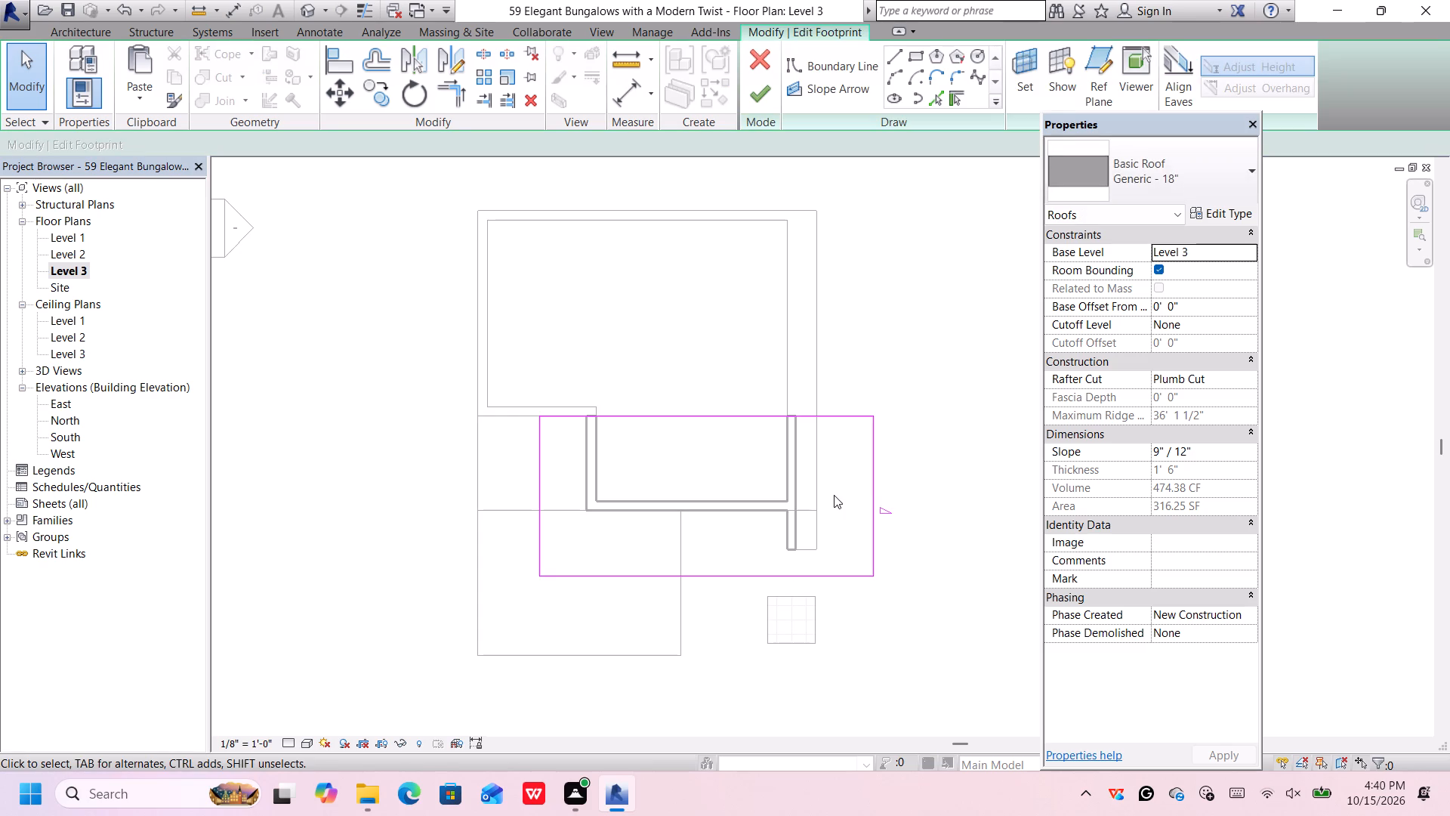
{"action": "scroll", "coordinate": [834, 495], "scroll_direction": "up", "scroll_amount": 2}
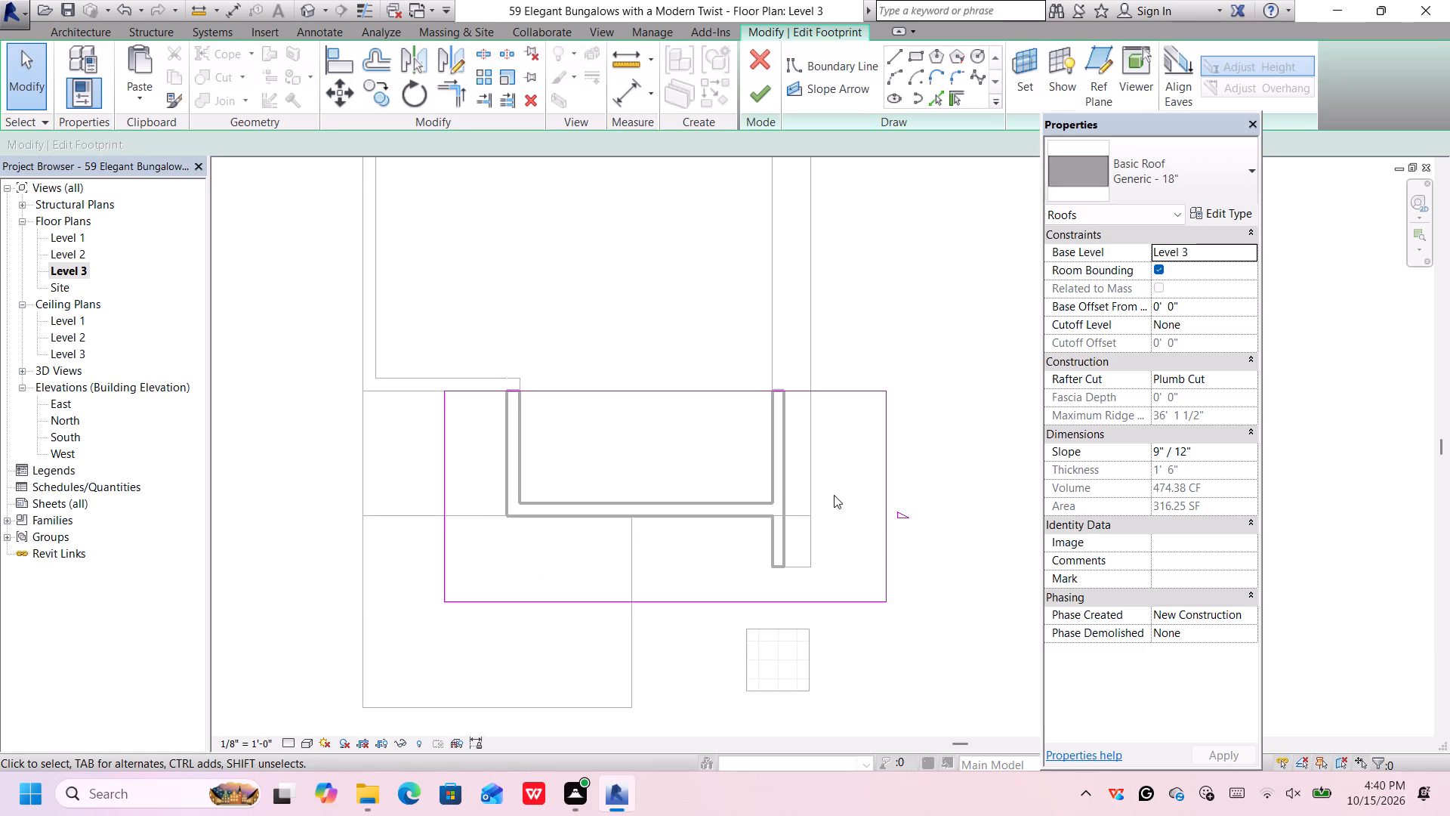
{"action": "left_click", "coordinate": [764, 104]}
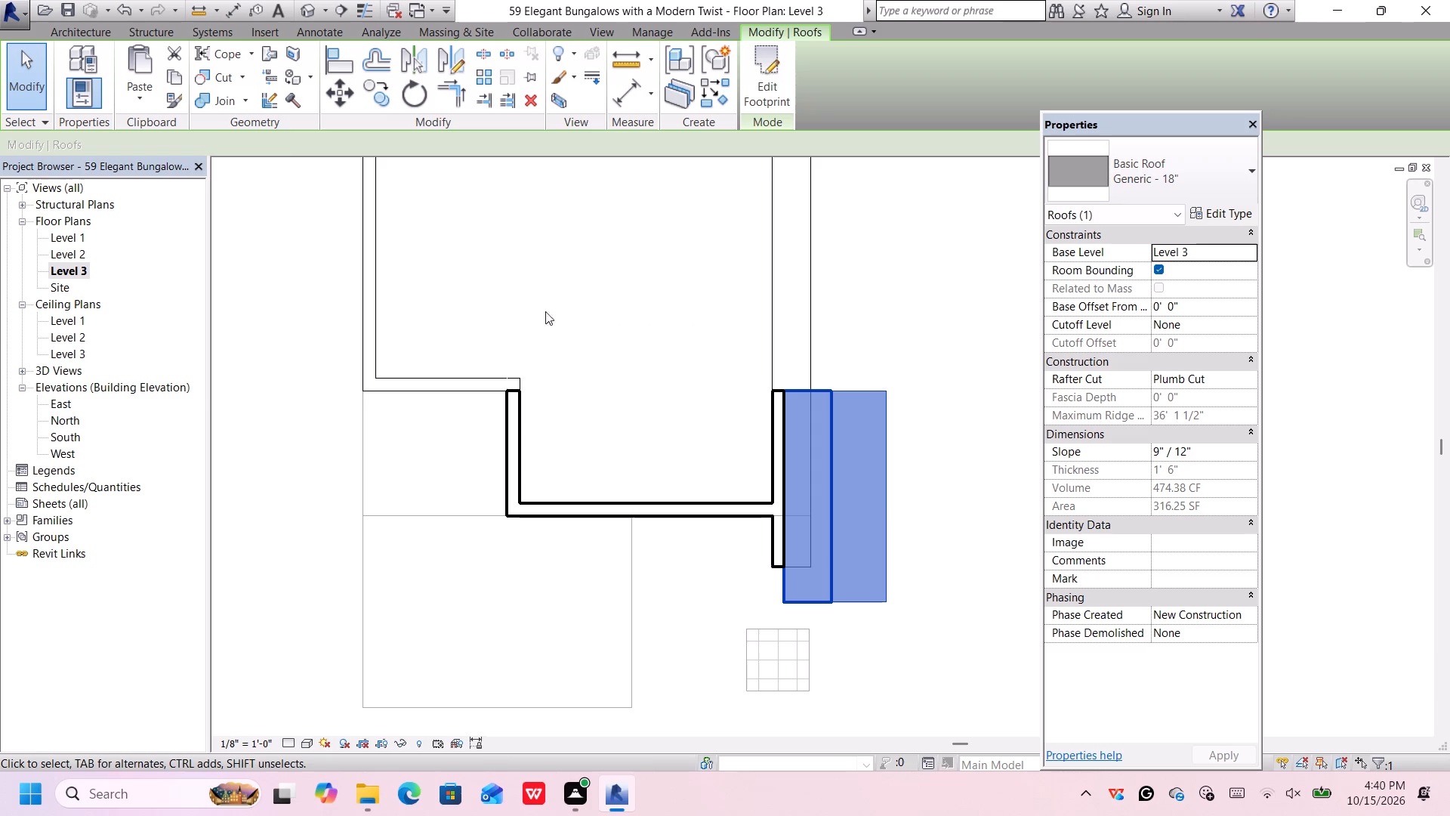
Examine the new single-slope roof and its footprint sketch in the 3D view, from the front of the house.
{"action": "left_click", "coordinate": [302, 7]}
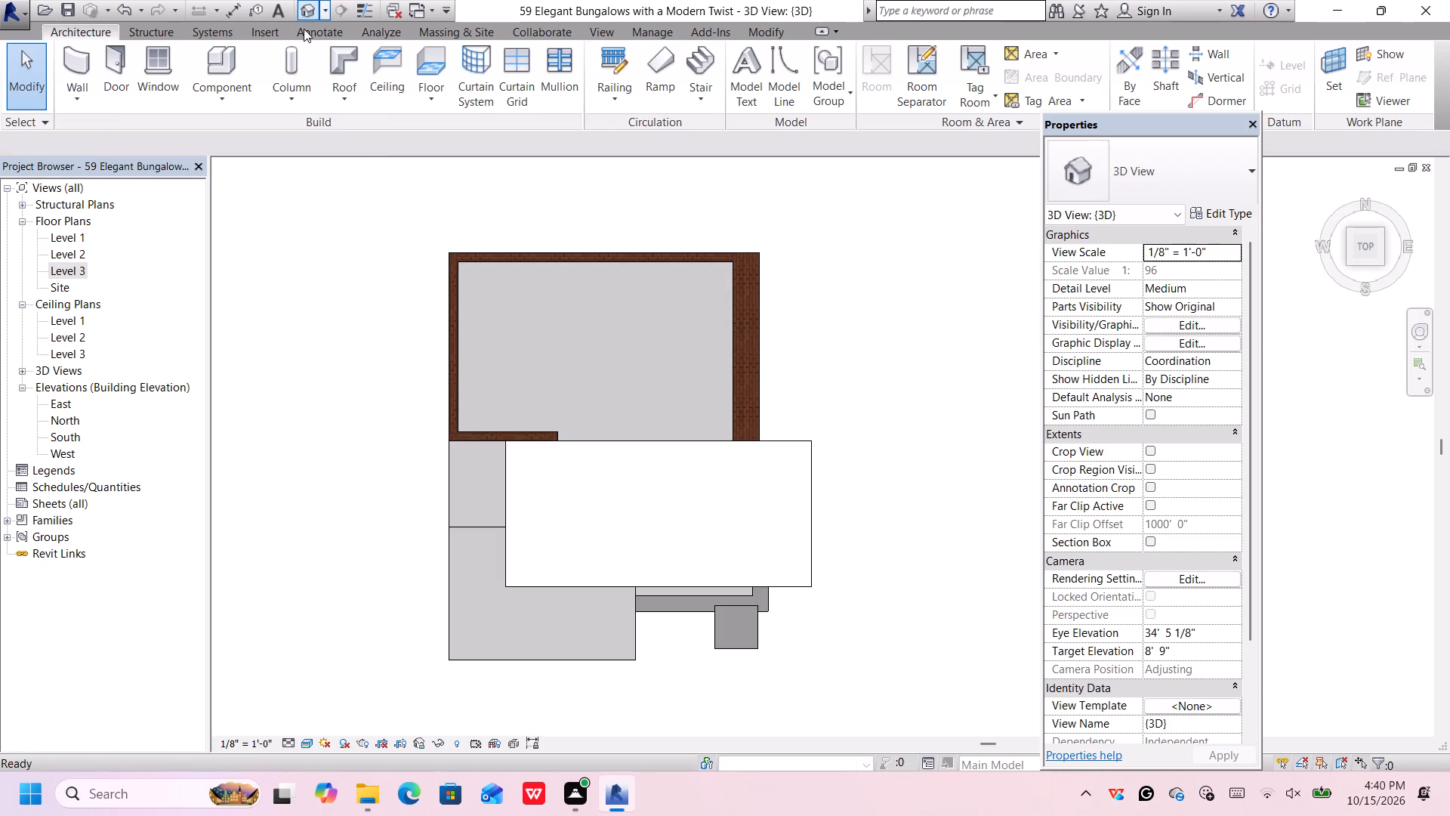
{"action": "left_click", "coordinate": [1347, 265]}
{"action": "middle_click_drag", "start_coordinate": [1017, 459], "coordinate": [966, 444]}
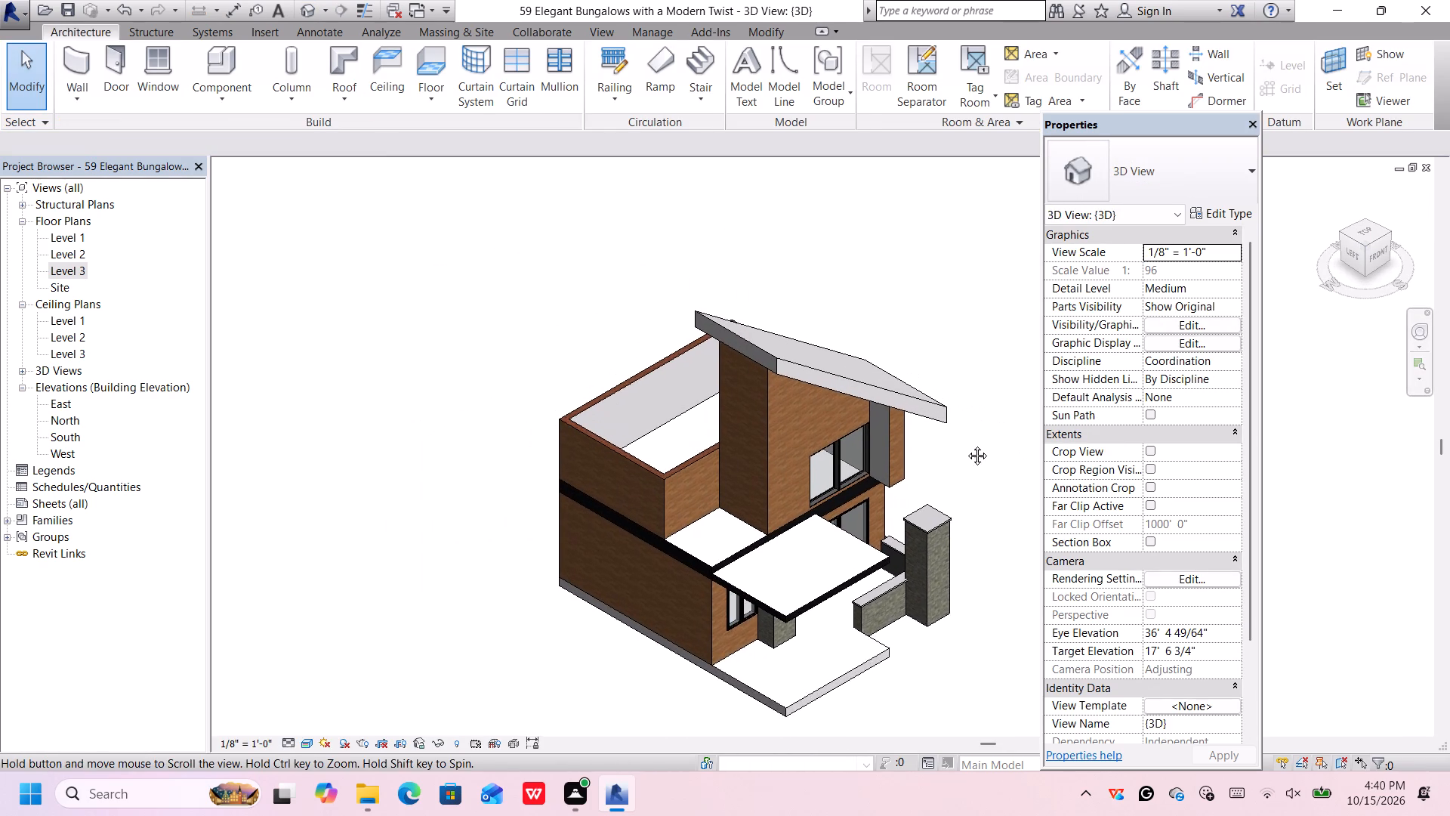
{"action": "middle_click_drag", "start_coordinate": [966, 444], "coordinate": [967, 445]}
{"action": "scroll", "coordinate": [972, 447], "scroll_direction": "up", "scroll_amount": 1}
{"action": "middle_click_drag", "start_coordinate": [972, 451], "coordinate": [755, 450]}
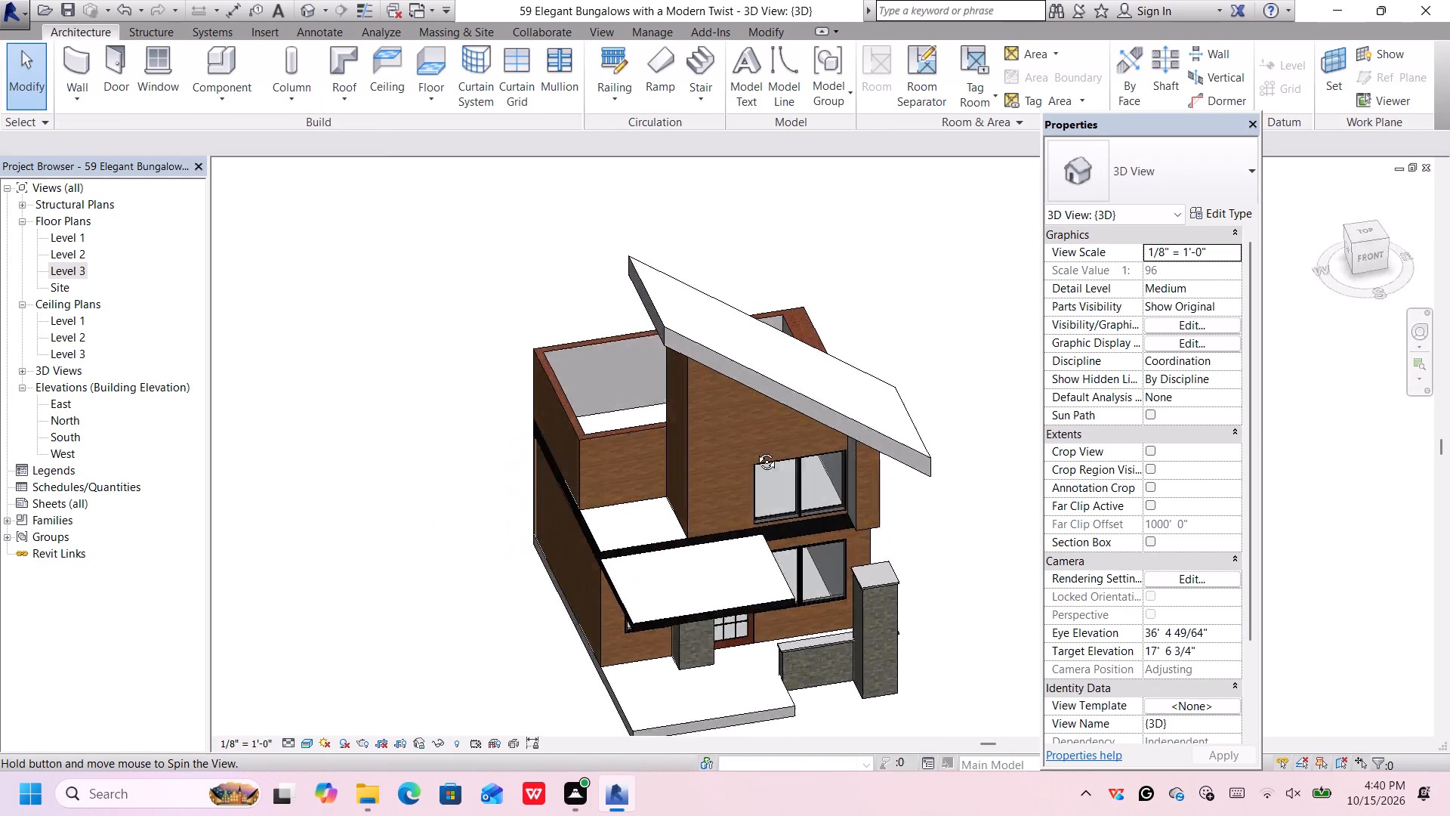
{"action": "middle_click_drag", "start_coordinate": [755, 450], "coordinate": [838, 292]}
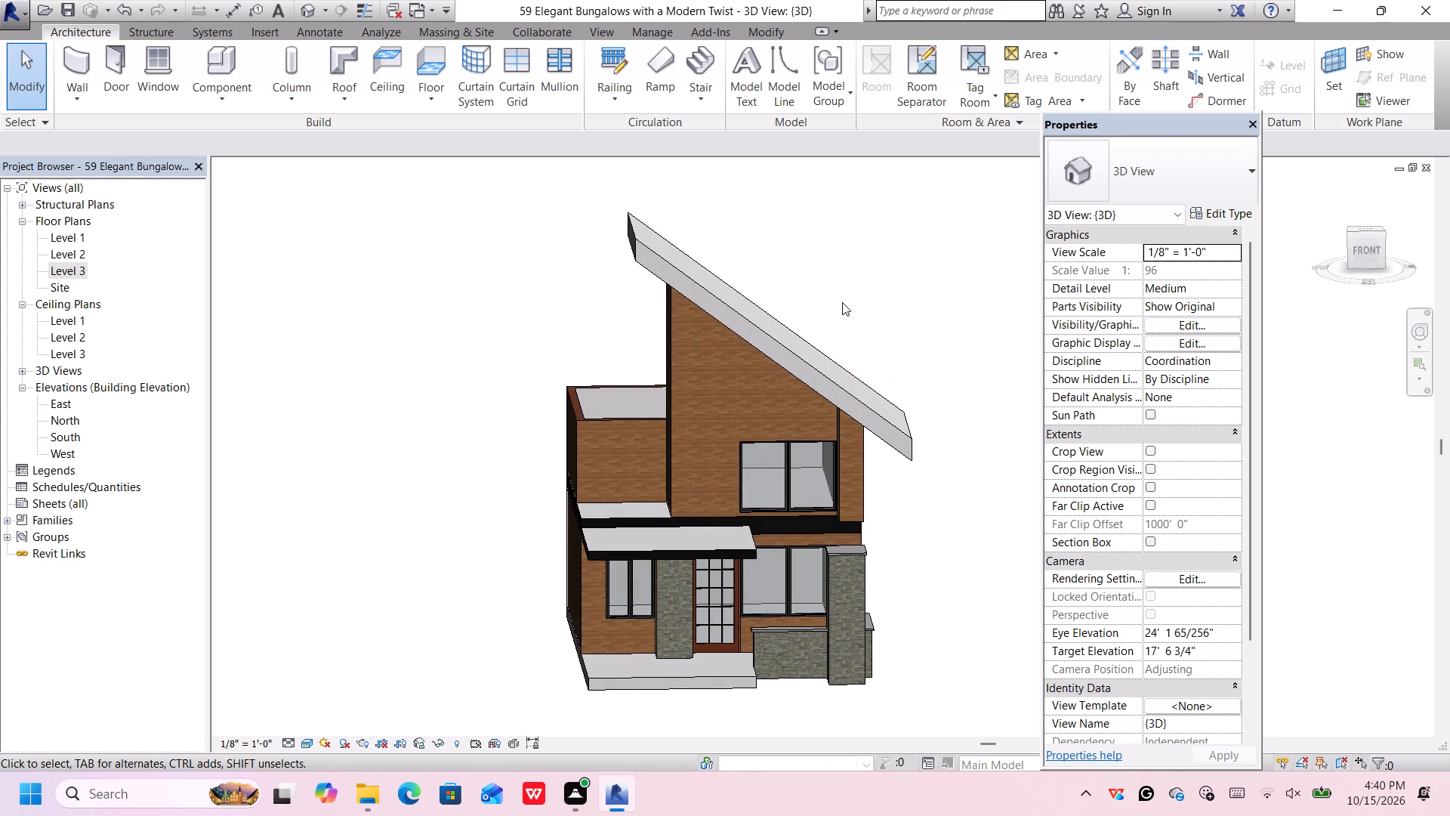
{"action": "double_click", "coordinate": [823, 370]}
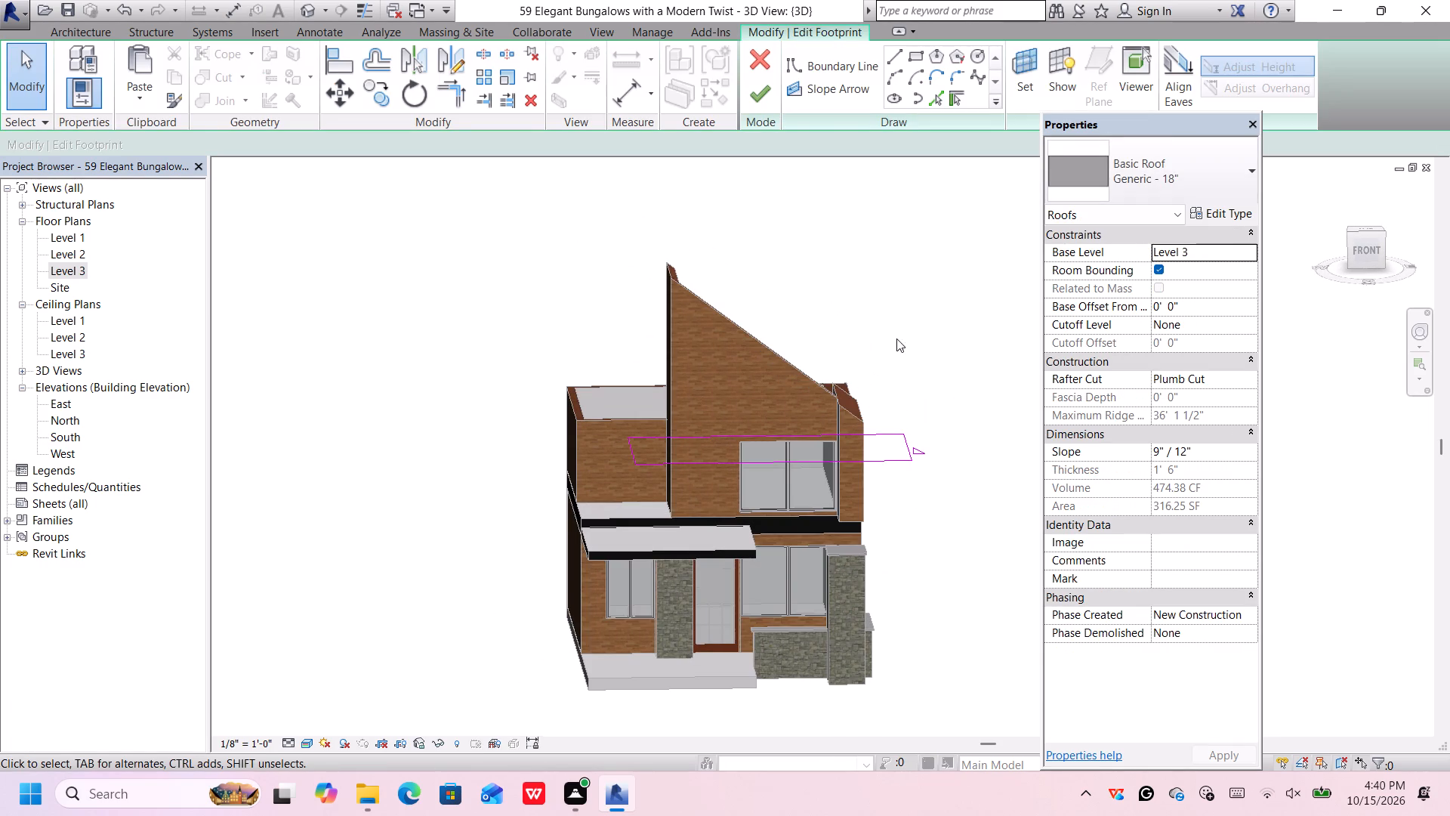
{"action": "left_click", "coordinate": [757, 91]}
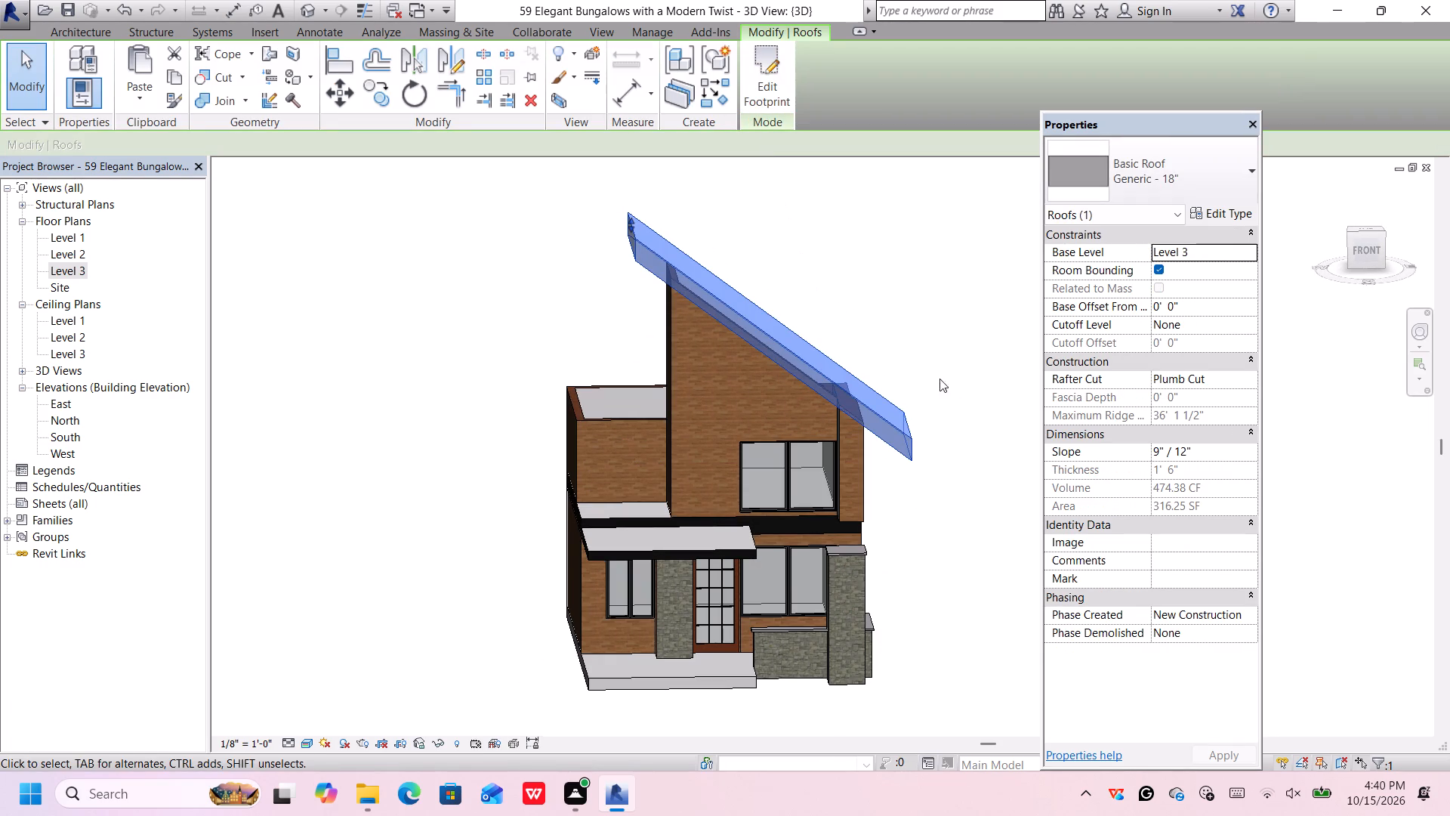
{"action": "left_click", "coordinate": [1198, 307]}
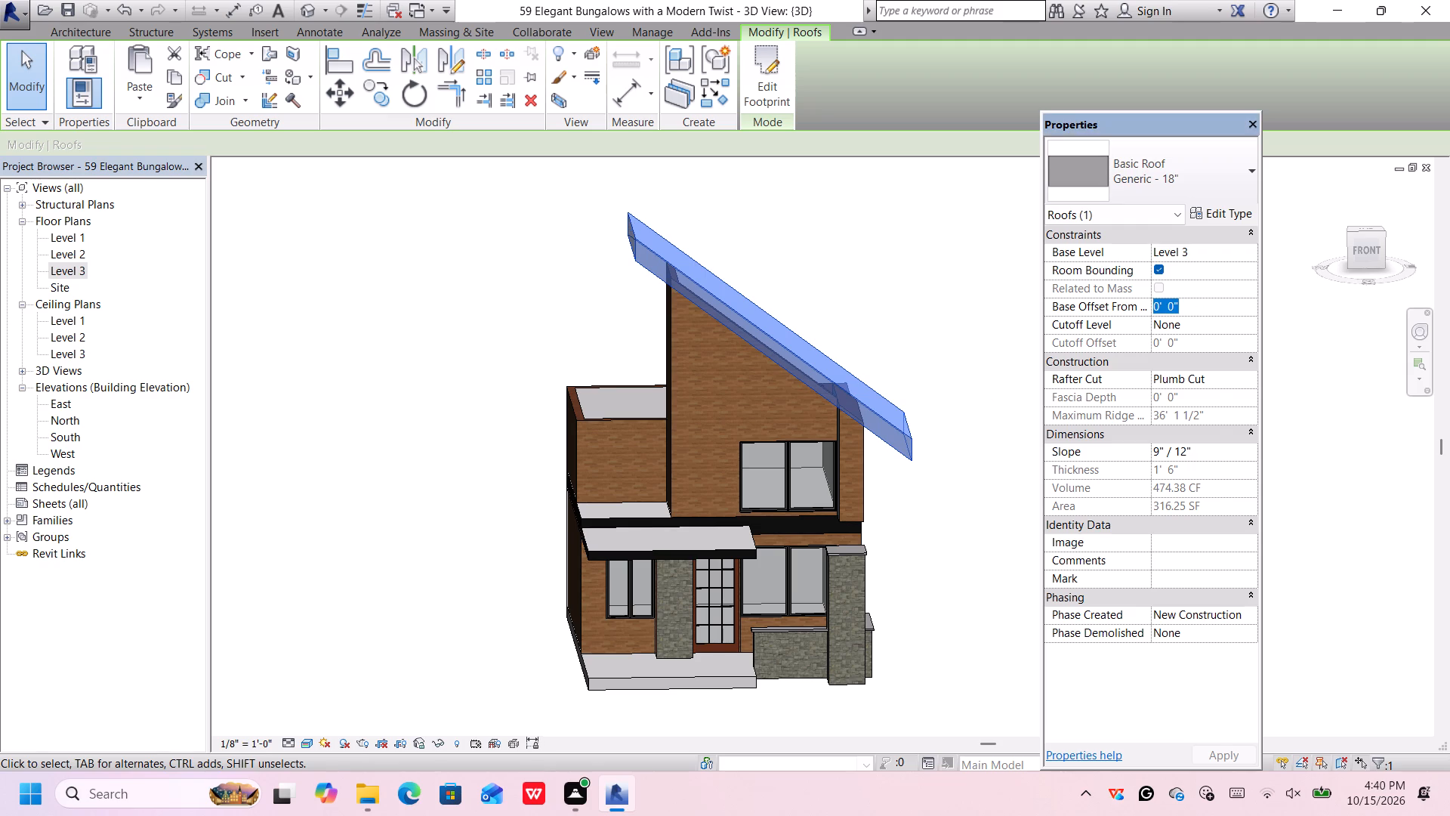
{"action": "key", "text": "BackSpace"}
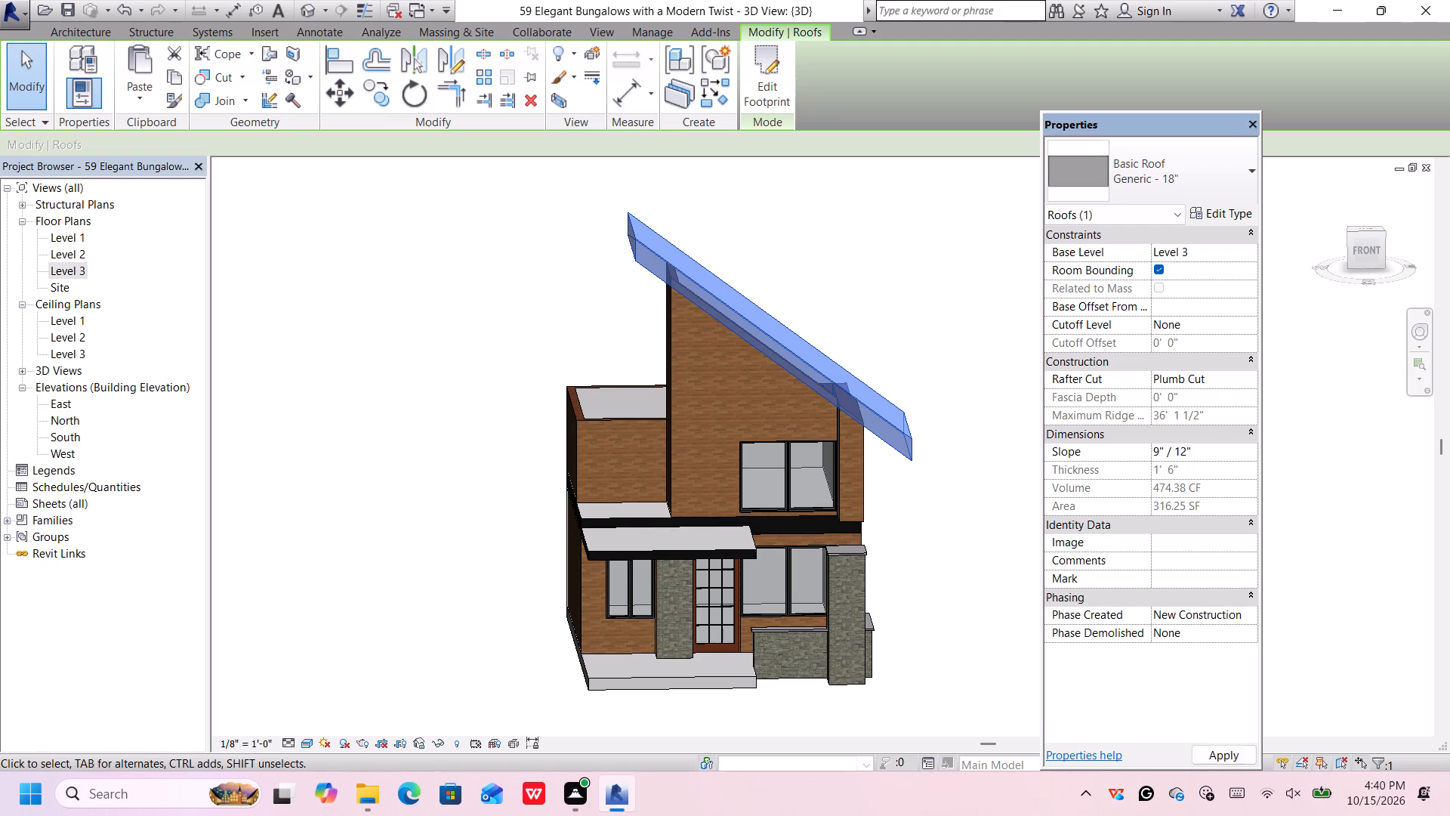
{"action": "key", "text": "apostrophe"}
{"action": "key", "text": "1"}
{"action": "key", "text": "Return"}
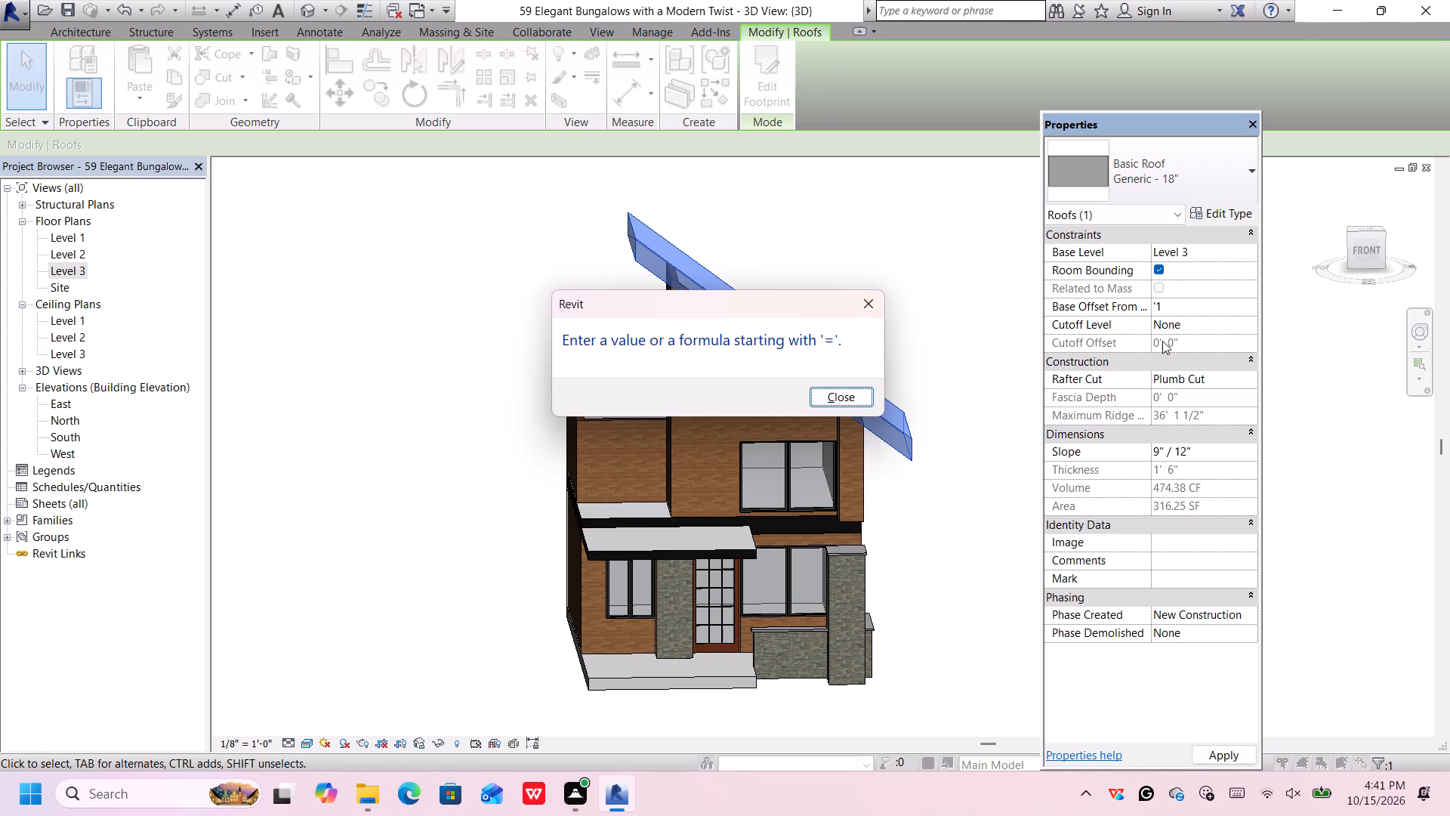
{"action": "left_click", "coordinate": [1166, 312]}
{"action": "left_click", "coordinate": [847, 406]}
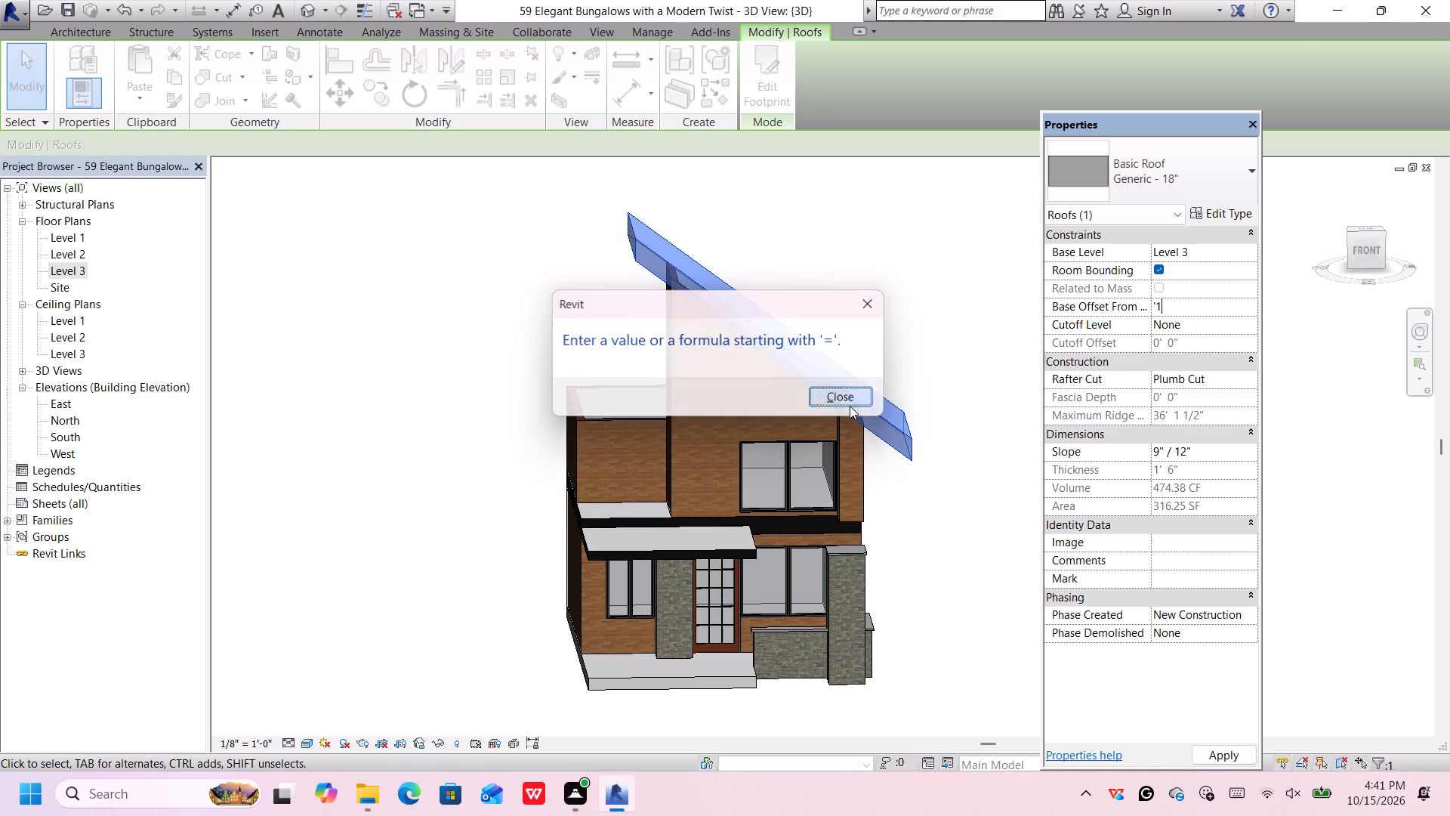
Set the sloped roof's base offset from Level 3 to -1' 0".
{"action": "left_click", "coordinate": [1181, 307]}
{"action": "key", "text": "BackSpace"}
{"action": "key", "text": "BackSpace"}
{"action": "key", "text": "BackSpace"}
{"action": "key", "text": "BackSpace"}
{"action": "key", "text": "BackSpace"}
{"action": "key", "text": "BackSpace"}
{"action": "key", "text": "BackSpace"}
{"action": "key", "text": "BackSpace"}
{"action": "key", "text": "BackSpace"}
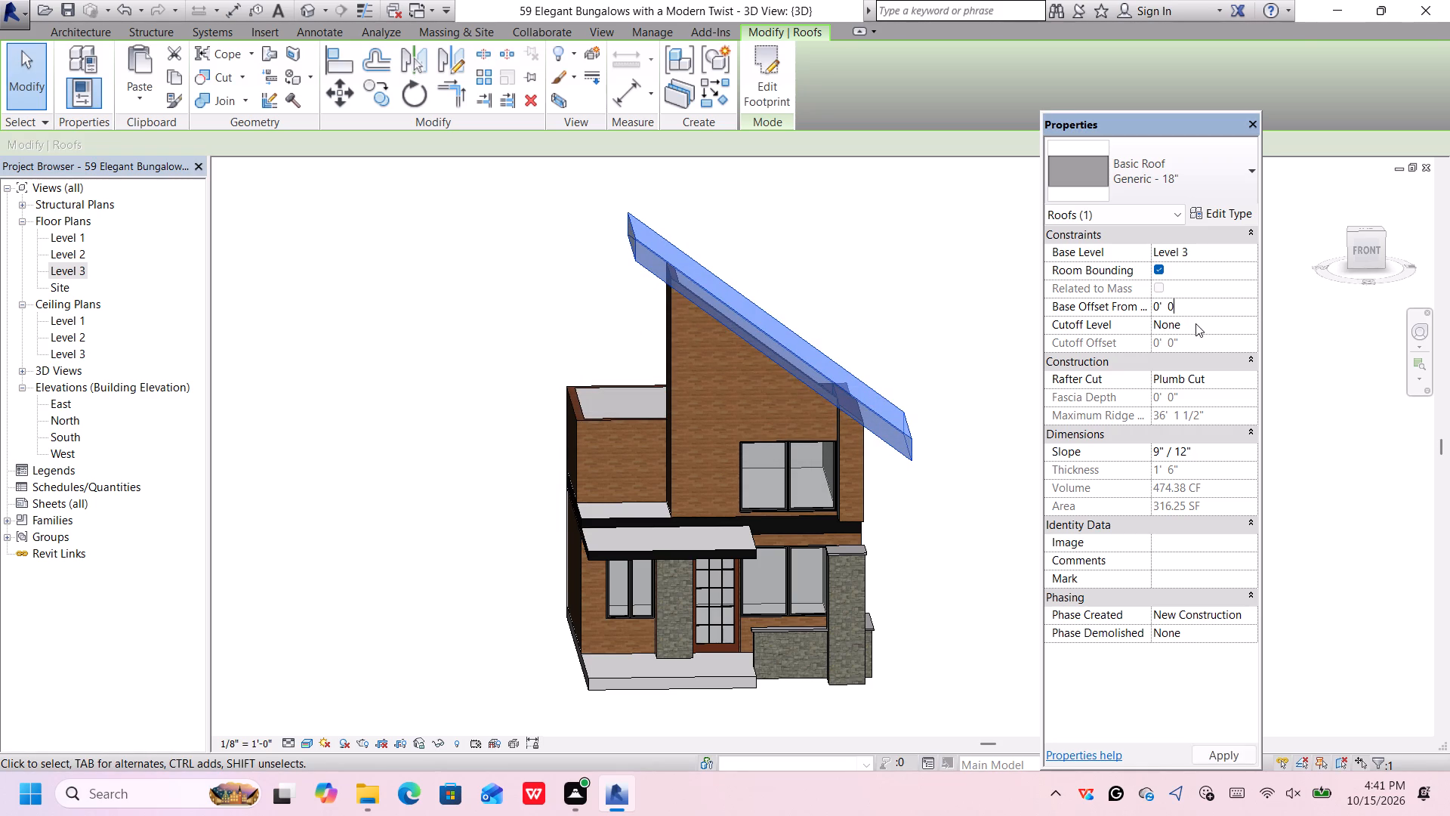
{"action": "type", "text": "1'"}
{"action": "key", "text": "Return"}
{"action": "left_click", "coordinate": [1156, 311]}
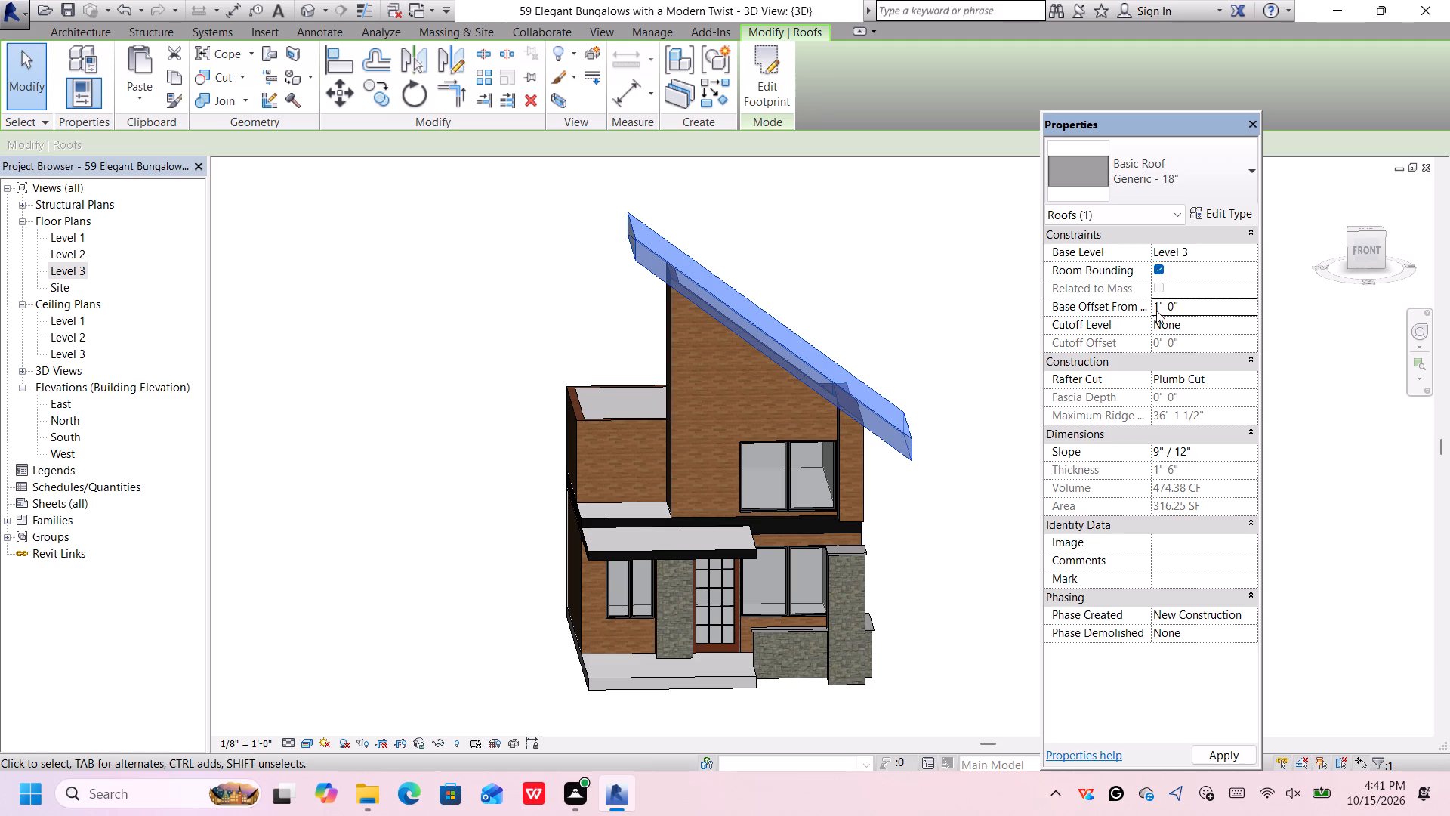
{"action": "key", "text": "minus"}
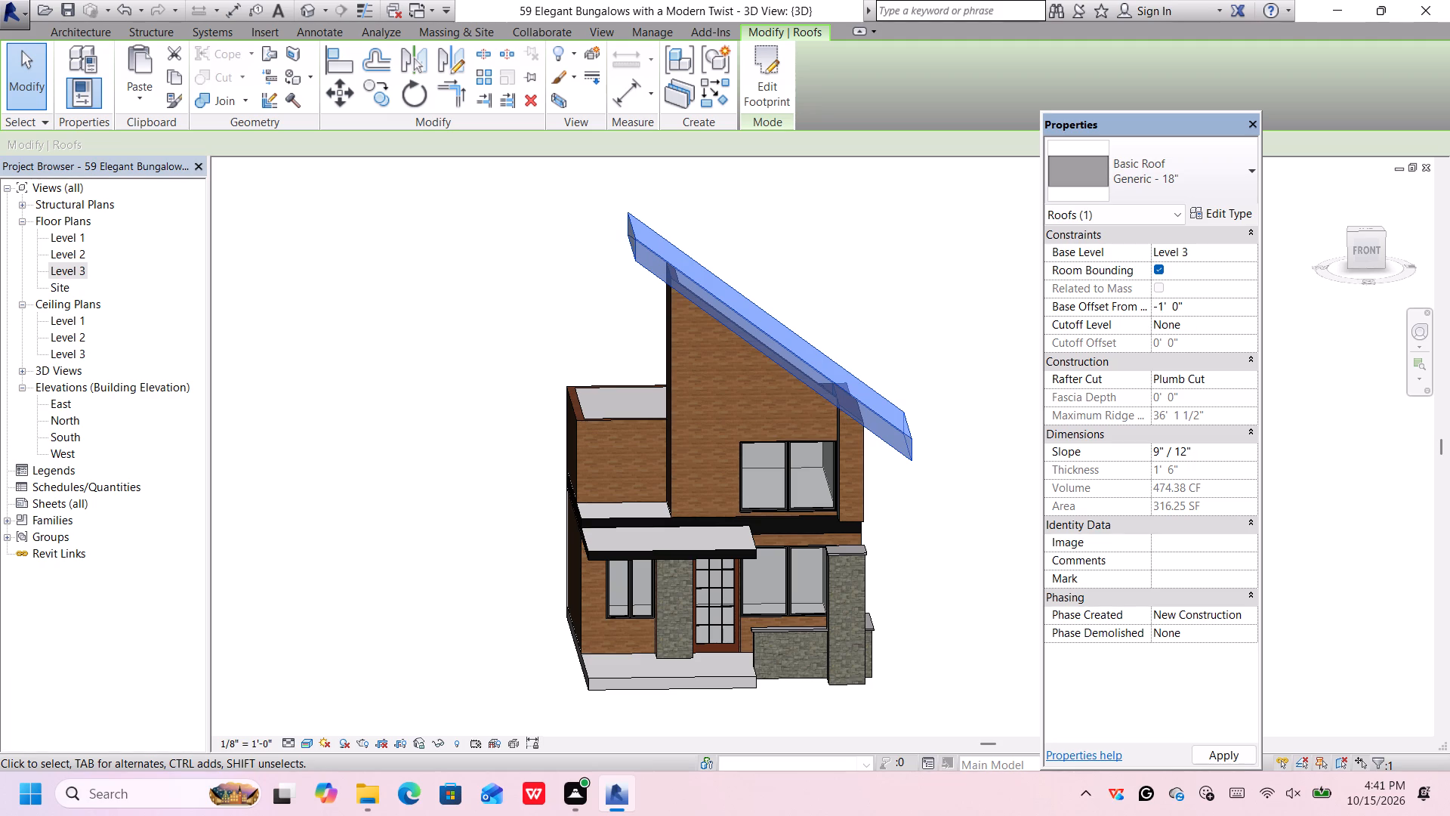
{"action": "key", "text": "Return"}
{"action": "key", "text": "Return"}
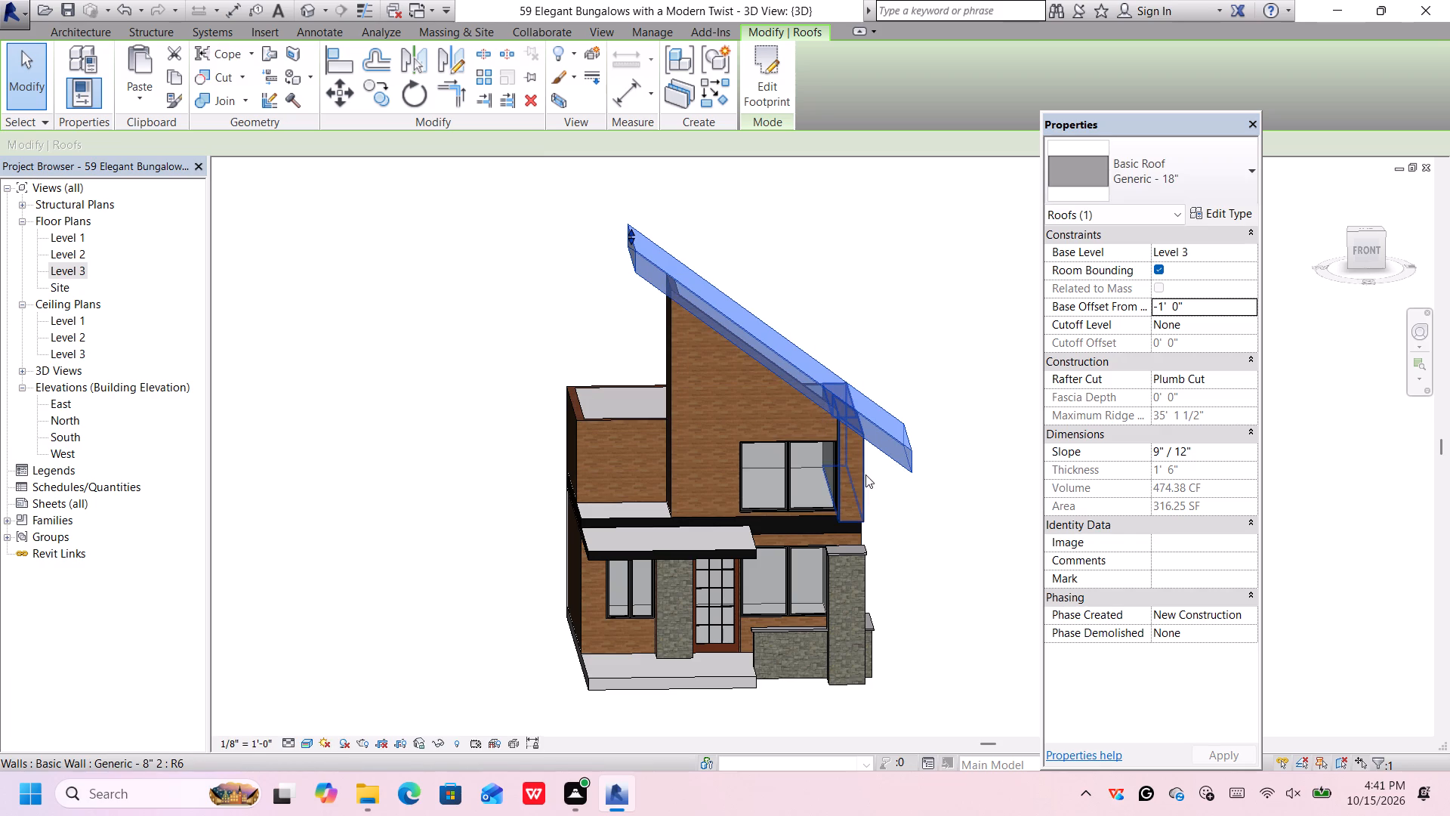
Set the sloped roof's base offset from Level 3 to -2' 0".
{"action": "left_click", "coordinate": [1166, 305]}
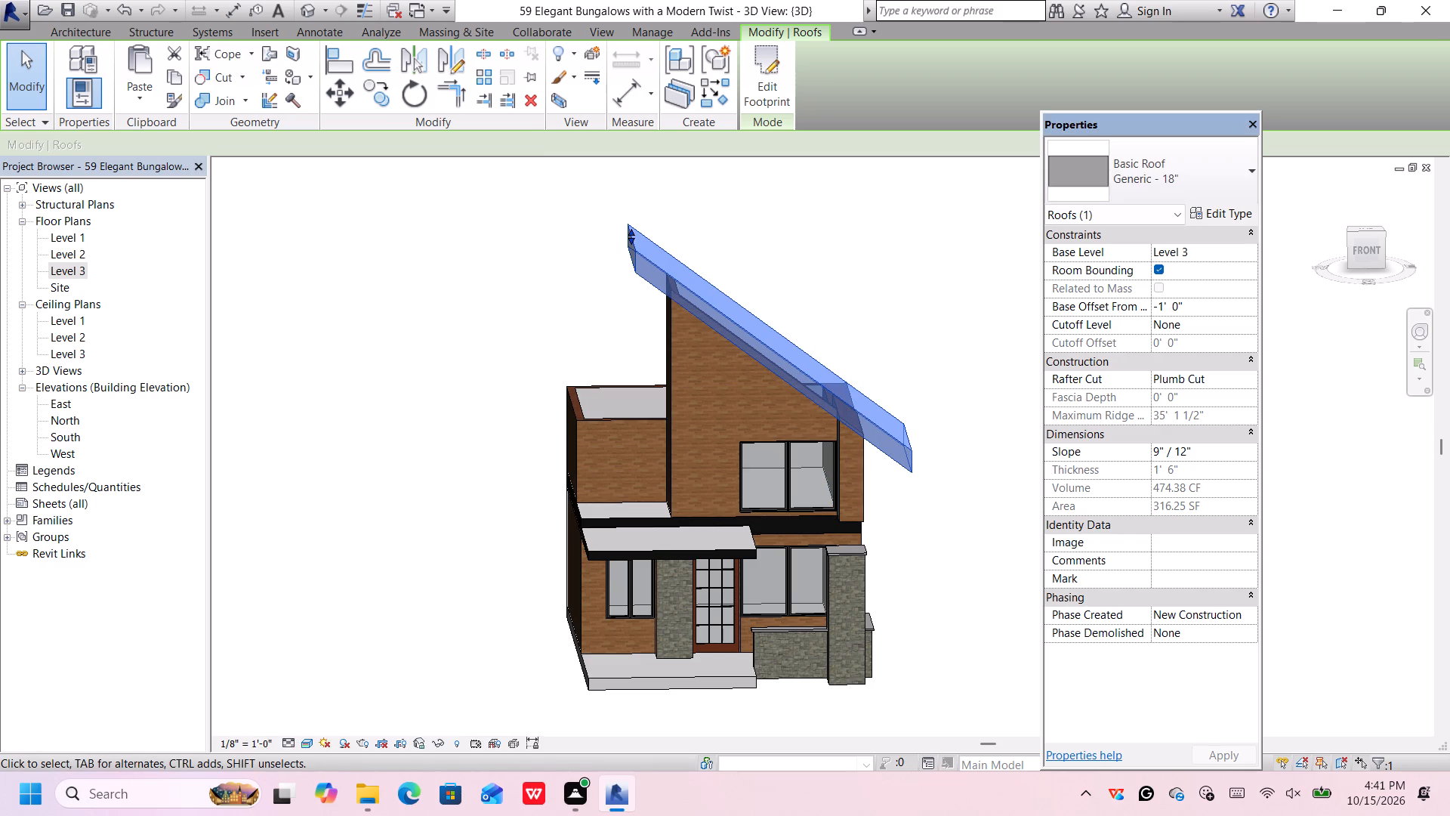
{"action": "left_click", "coordinate": [1162, 307]}
{"action": "key", "text": "BackSpace"}
{"action": "key", "text": "2"}
{"action": "key", "text": "Return"}
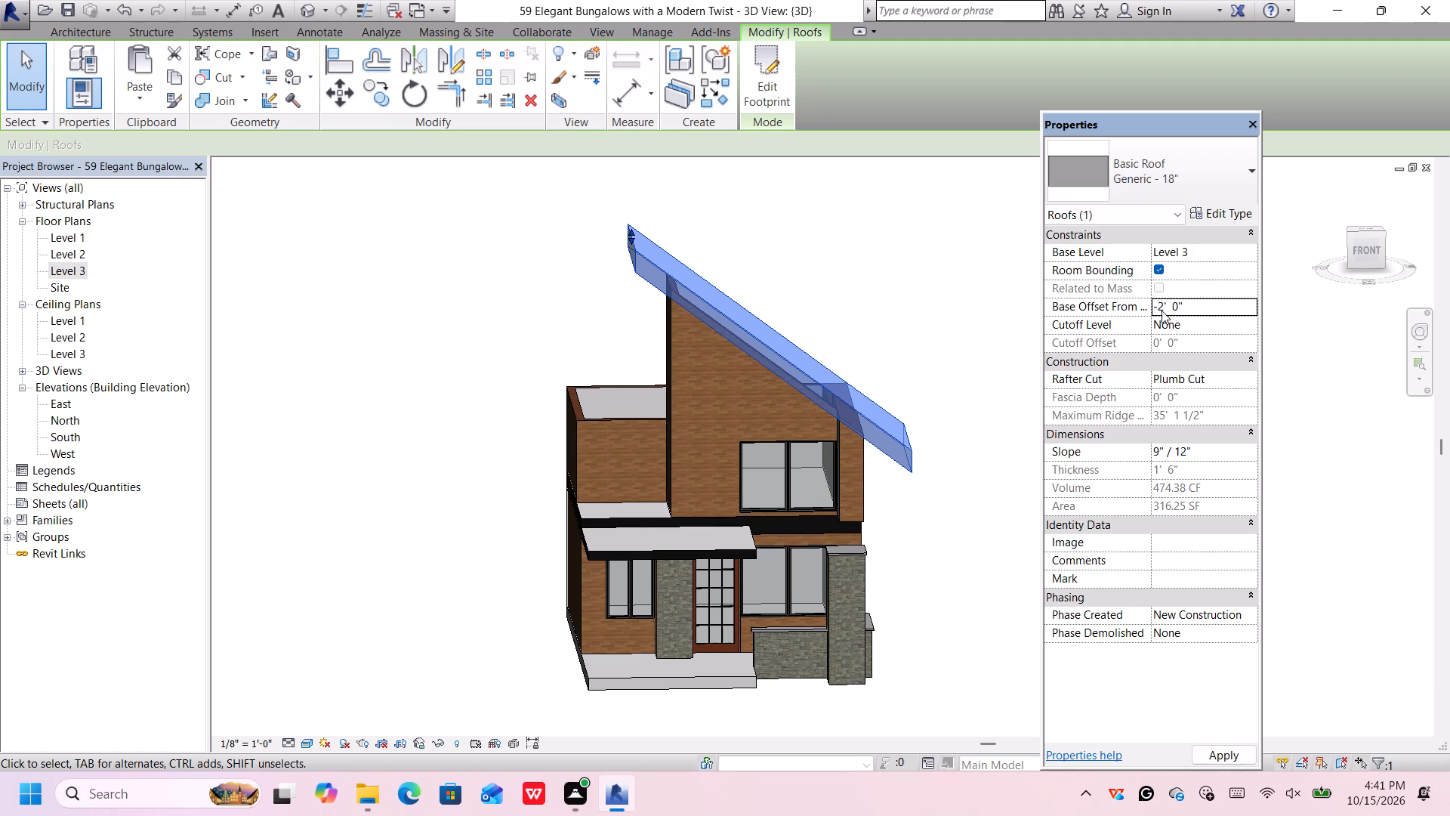
{"action": "key", "text": "Return"}
Lower the high edge of the sloped roof by its shape handle until the slope is about 5" / 12".
{"action": "scroll", "coordinate": [881, 443], "scroll_direction": "down", "scroll_amount": 1}
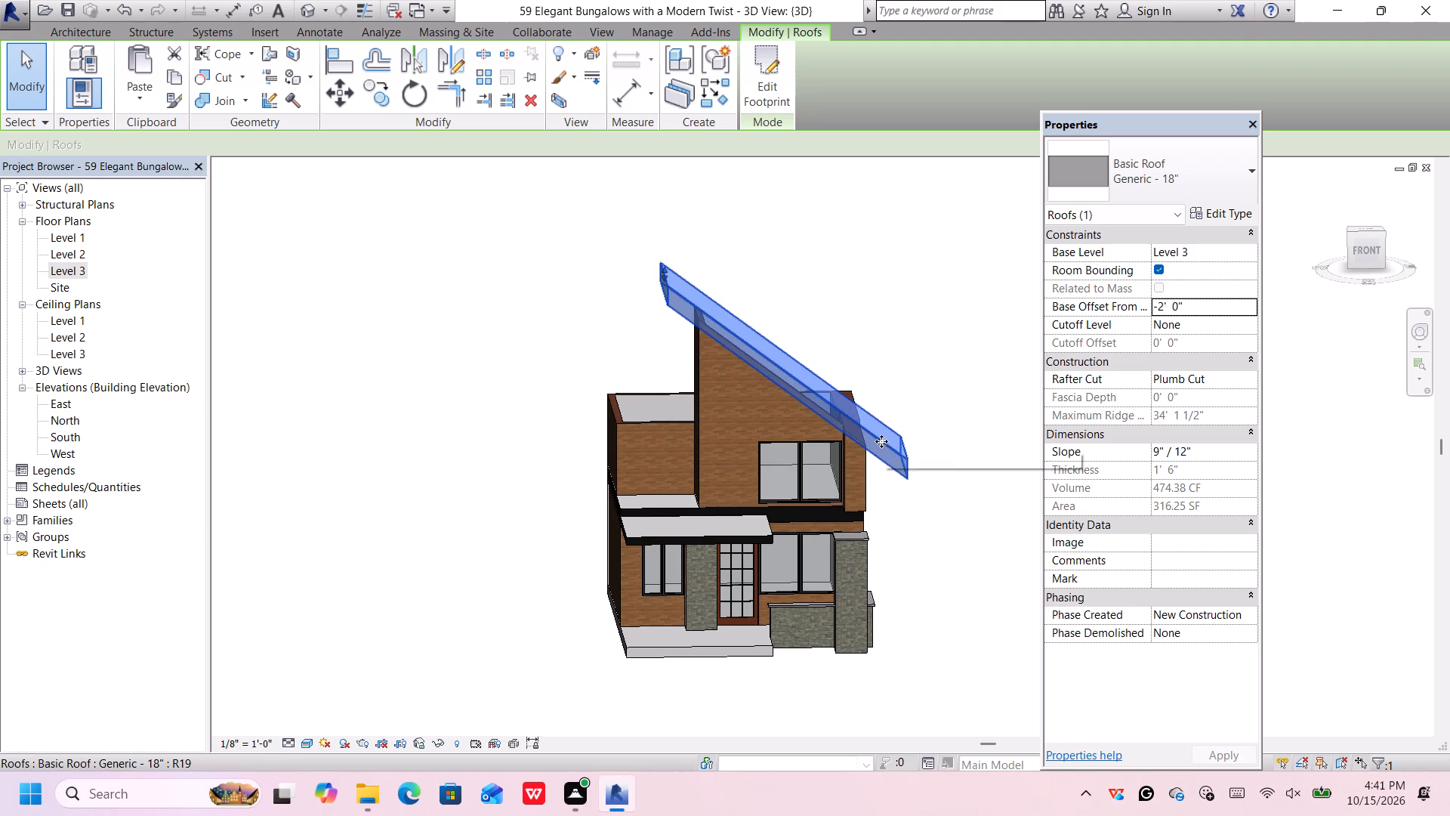
{"action": "scroll", "coordinate": [882, 440], "scroll_direction": "up", "scroll_amount": 1}
{"action": "scroll", "coordinate": [600, 228], "scroll_direction": "up", "scroll_amount": 3}
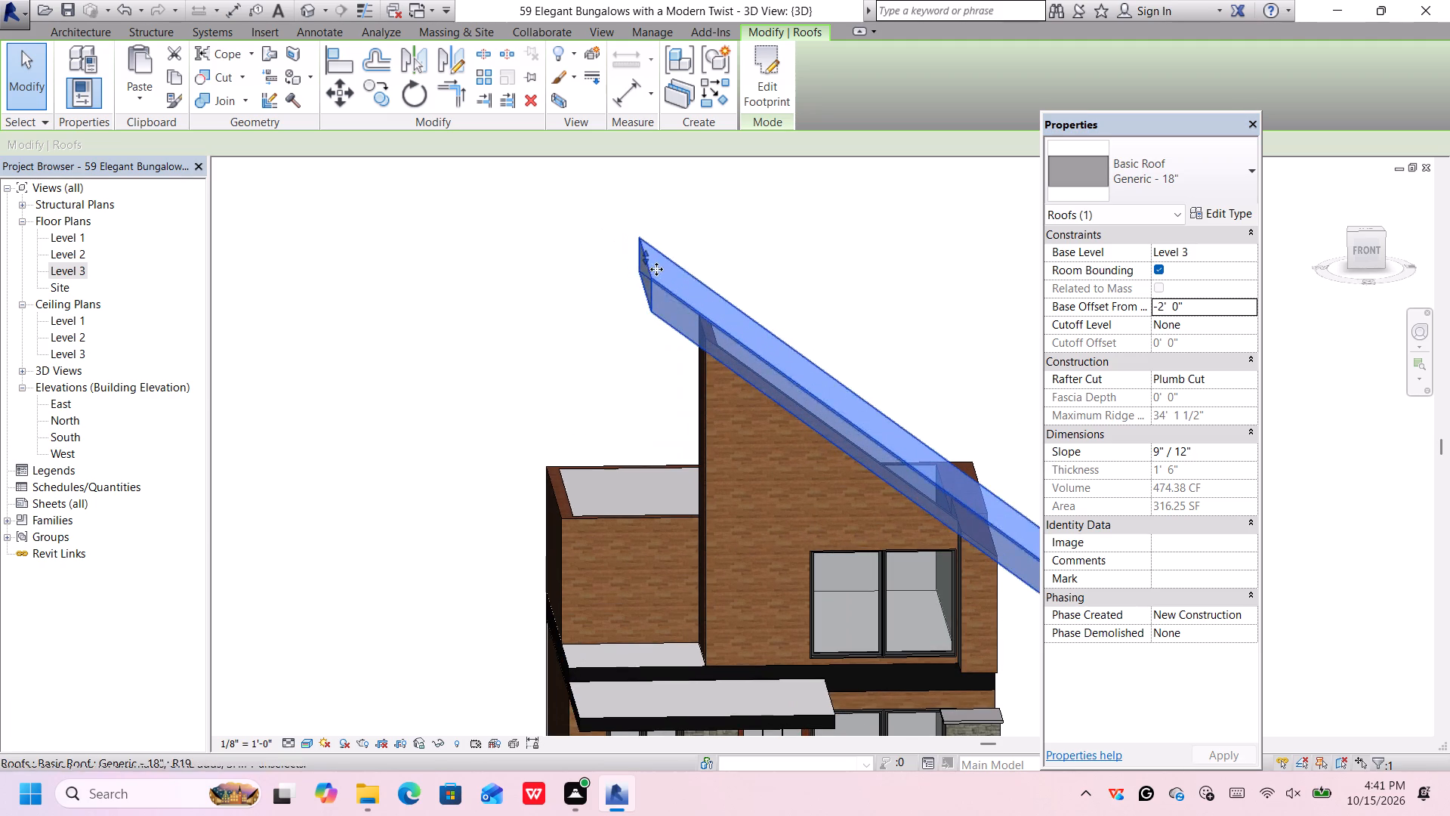
{"action": "left_click_drag", "start_coordinate": [645, 261], "coordinate": [651, 309]}
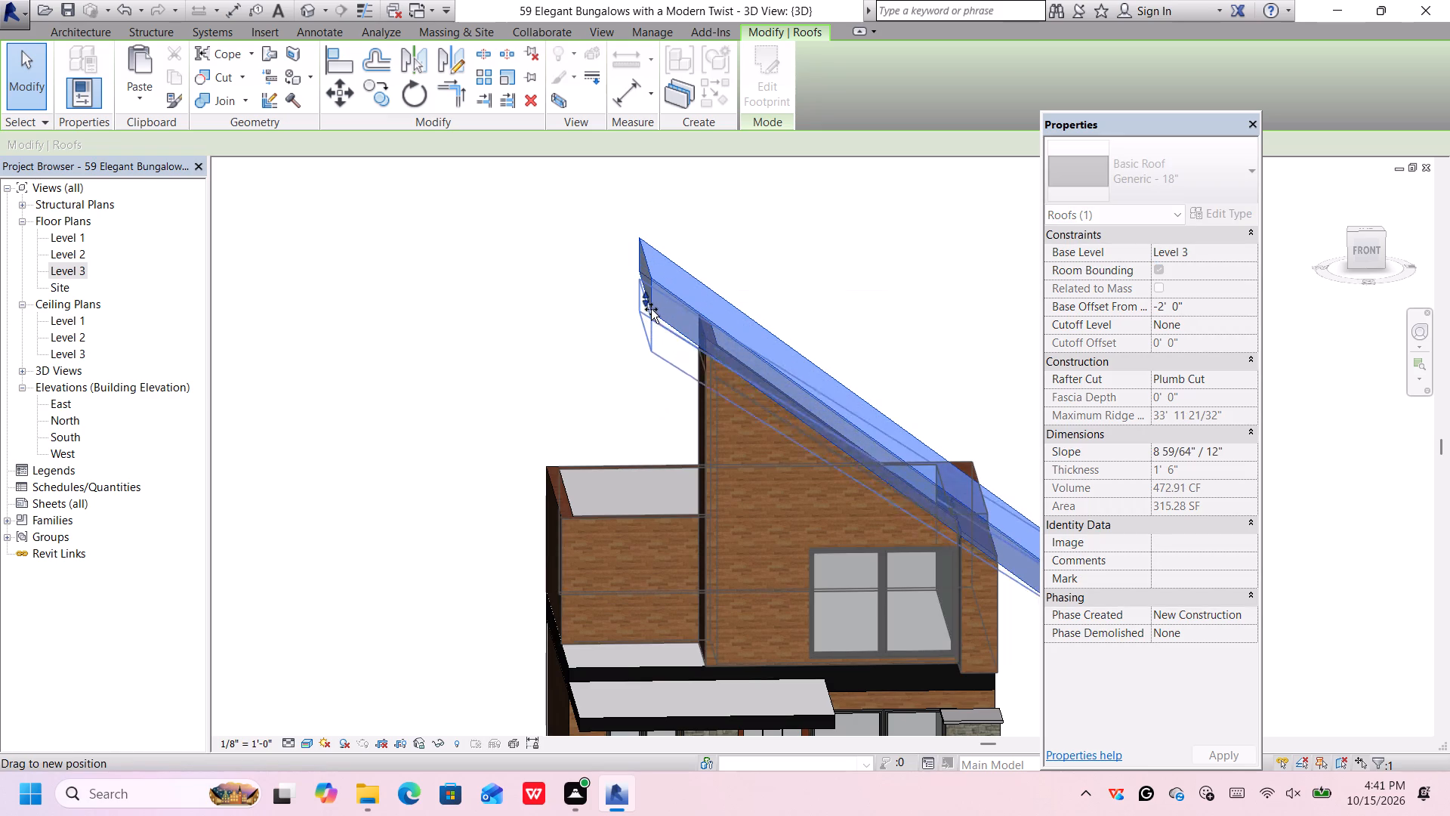
{"action": "left_click_drag", "start_coordinate": [651, 309], "coordinate": [656, 372]}
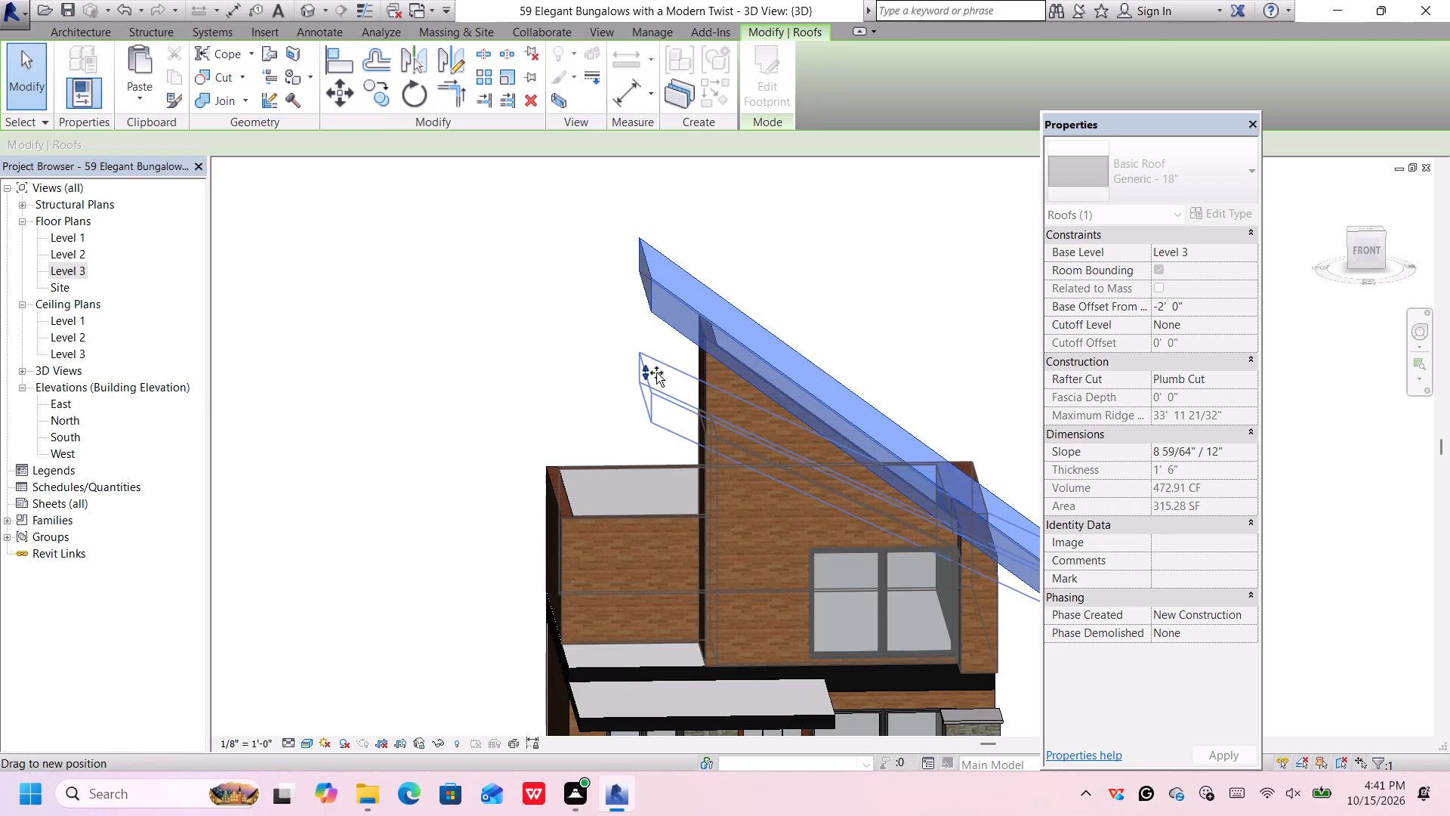
{"action": "left_click_drag", "start_coordinate": [656, 372], "coordinate": [656, 378]}
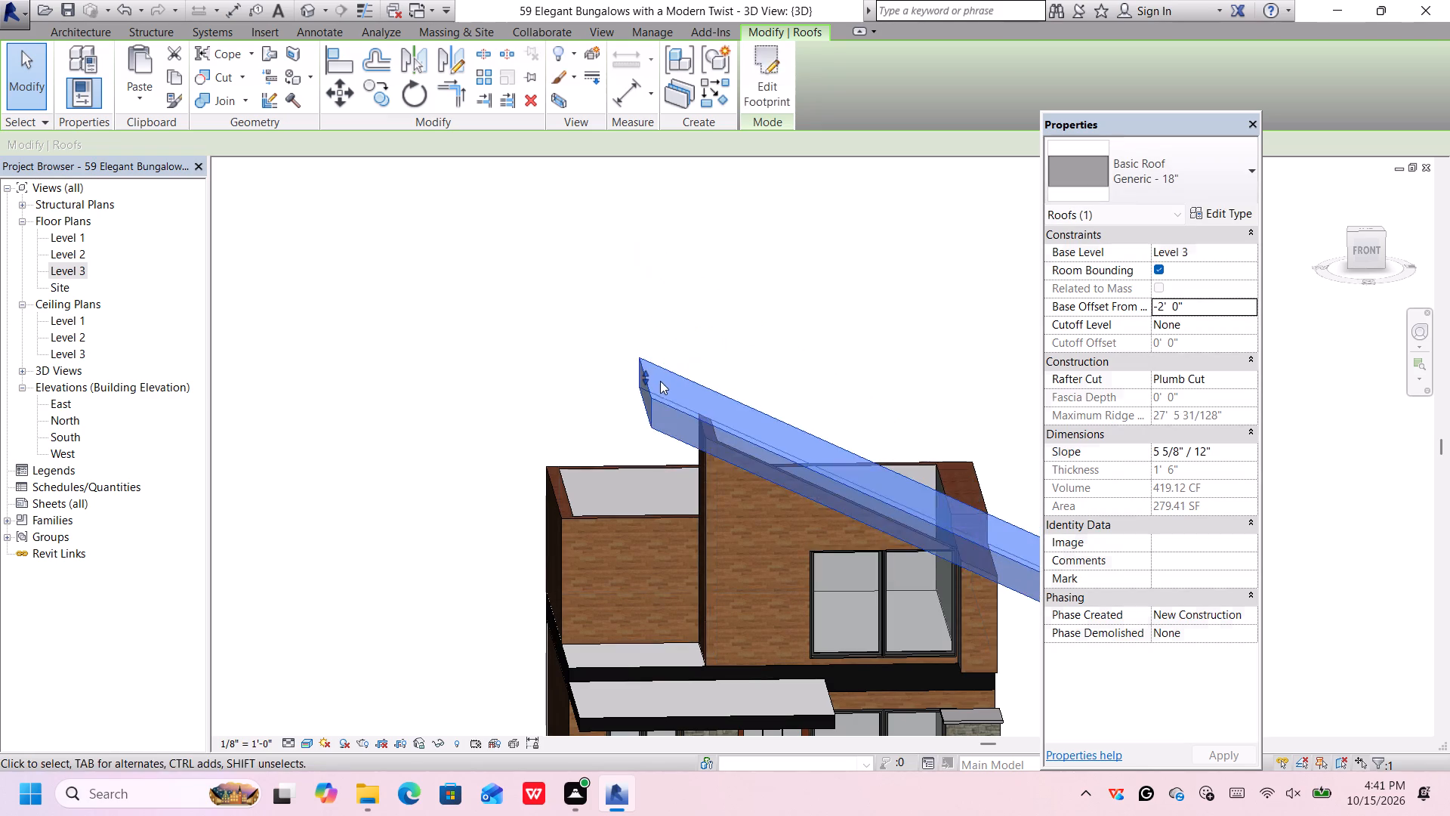
{"action": "scroll", "coordinate": [671, 373], "scroll_direction": "down", "scroll_amount": 5}
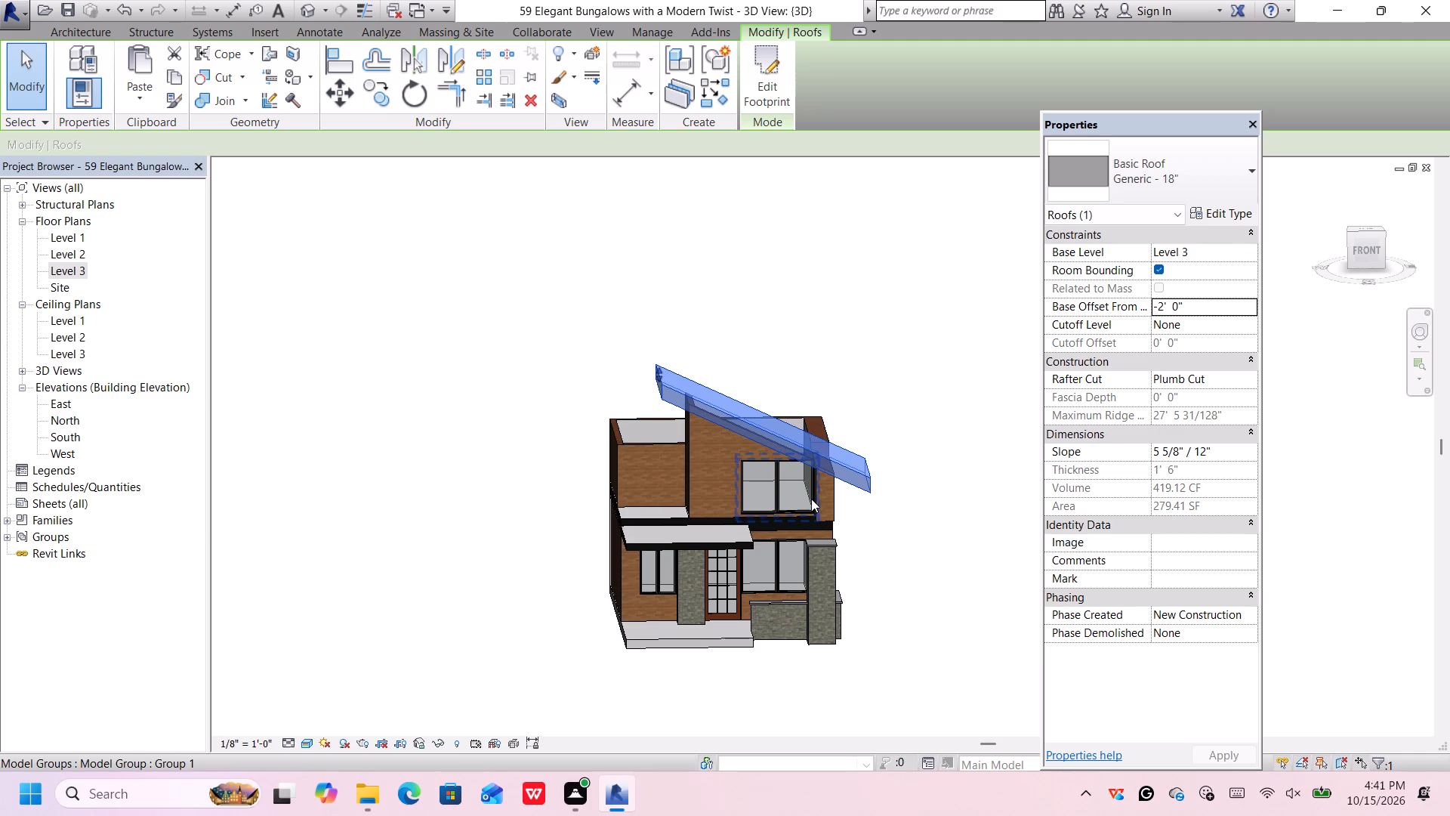
{"action": "middle_click_drag", "start_coordinate": [902, 663], "coordinate": [902, 663]}
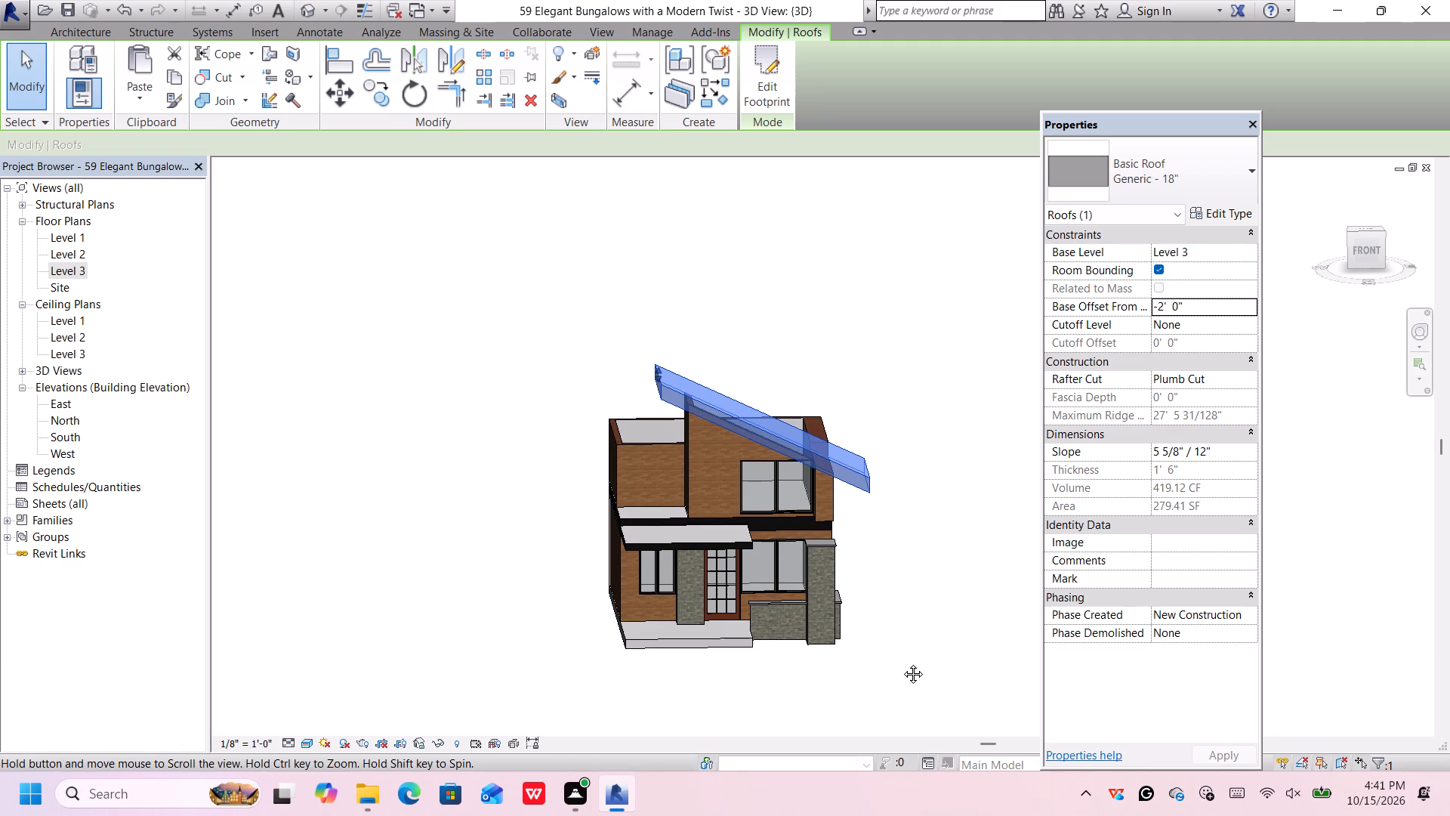
{"action": "middle_click_drag", "start_coordinate": [902, 663], "coordinate": [886, 564]}
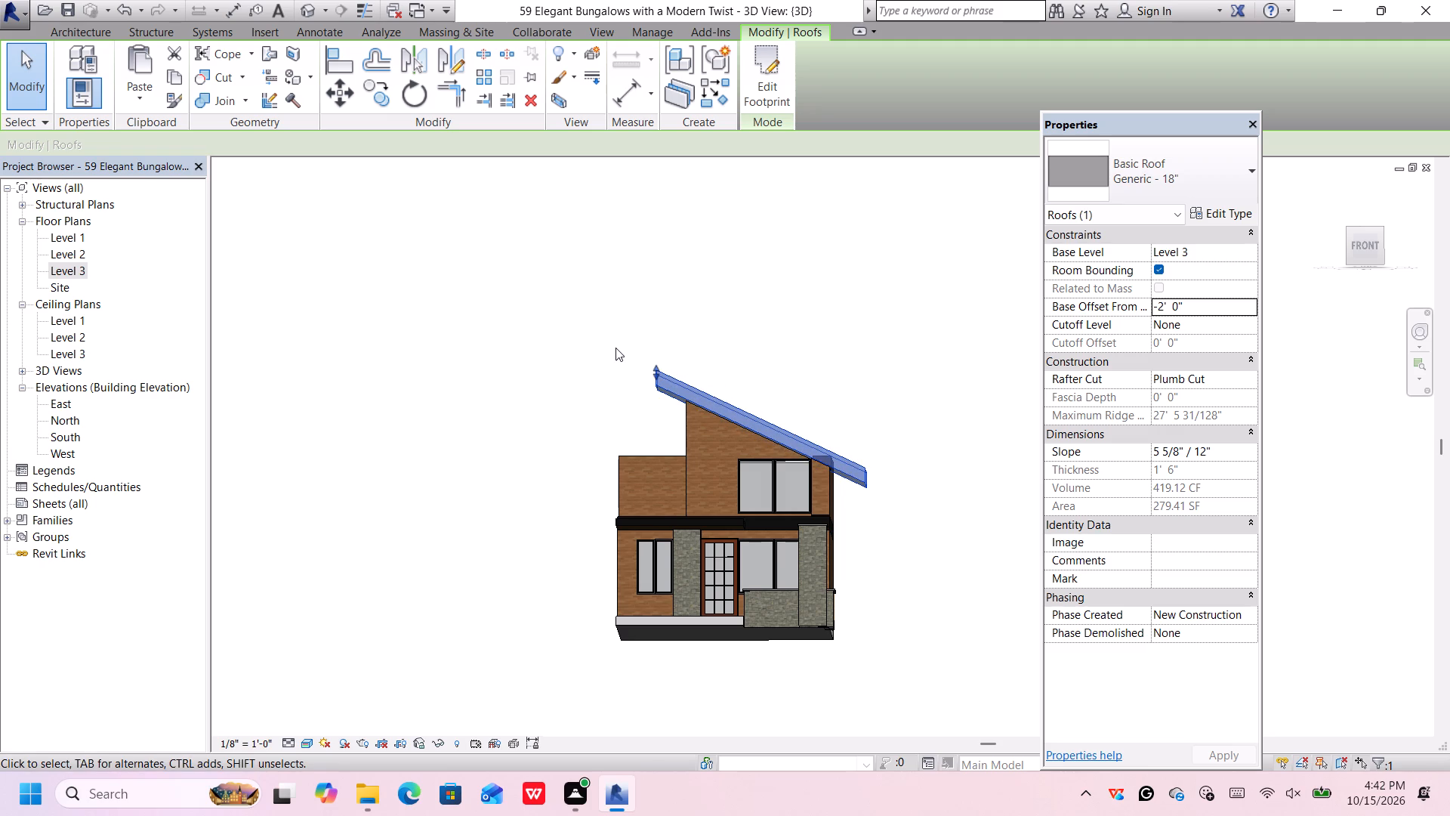
{"action": "scroll", "coordinate": [664, 410], "scroll_direction": "down", "scroll_amount": 1}
{"action": "middle_click_drag", "start_coordinate": [782, 396], "coordinate": [782, 395]}
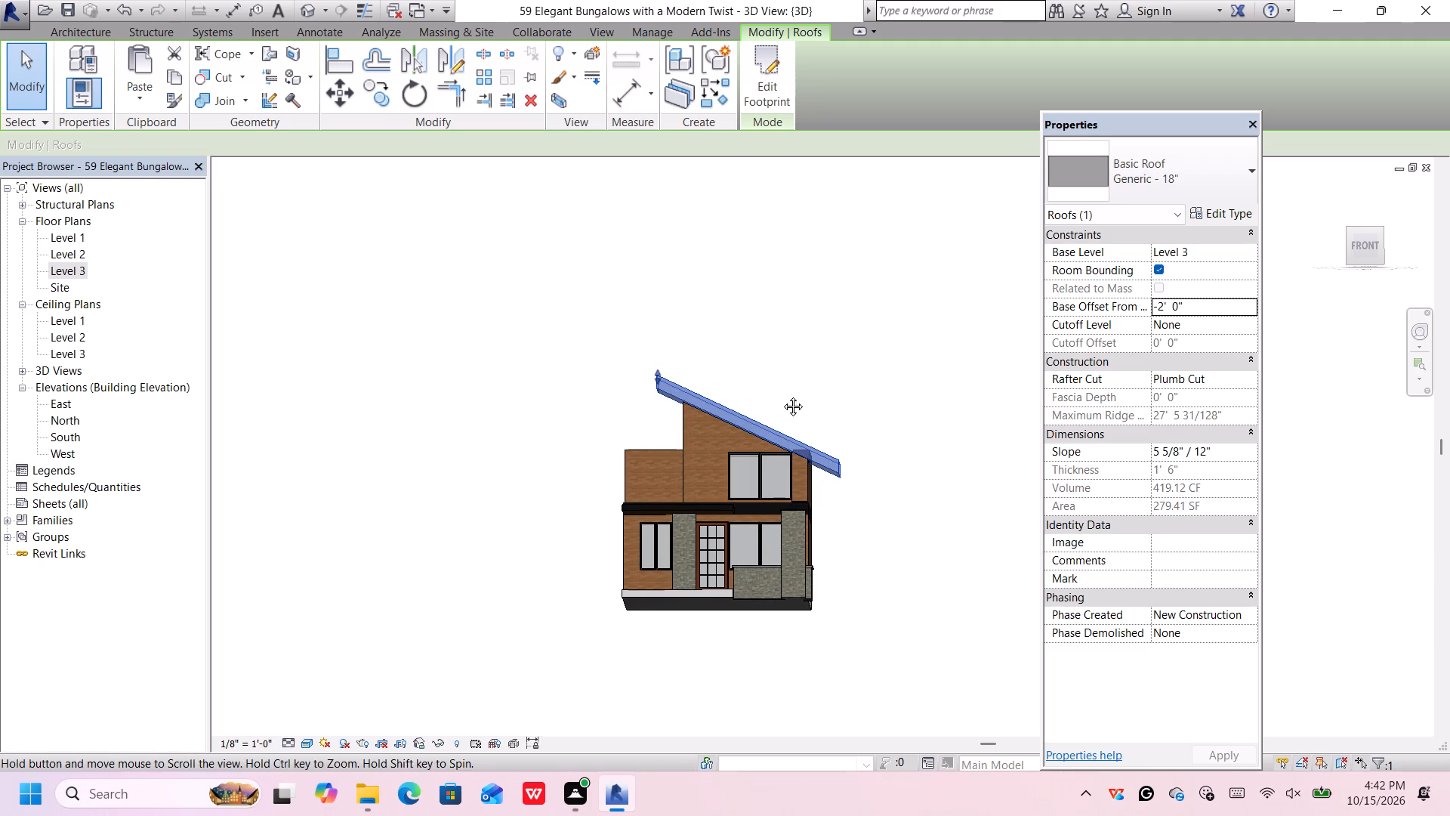
{"action": "middle_click_drag", "start_coordinate": [782, 395], "coordinate": [789, 431]}
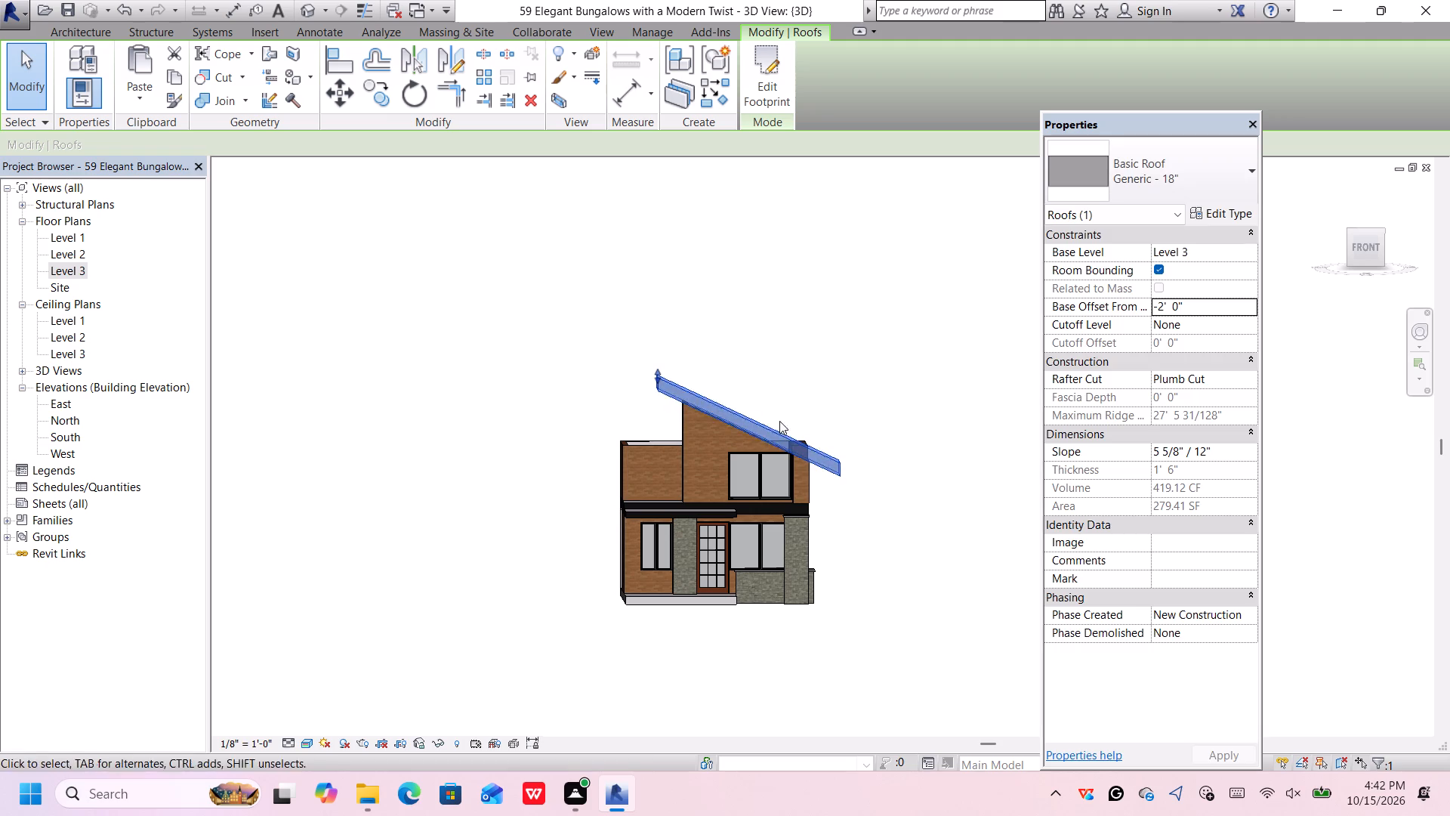
{"action": "scroll", "coordinate": [640, 386], "scroll_direction": "up", "scroll_amount": 1}
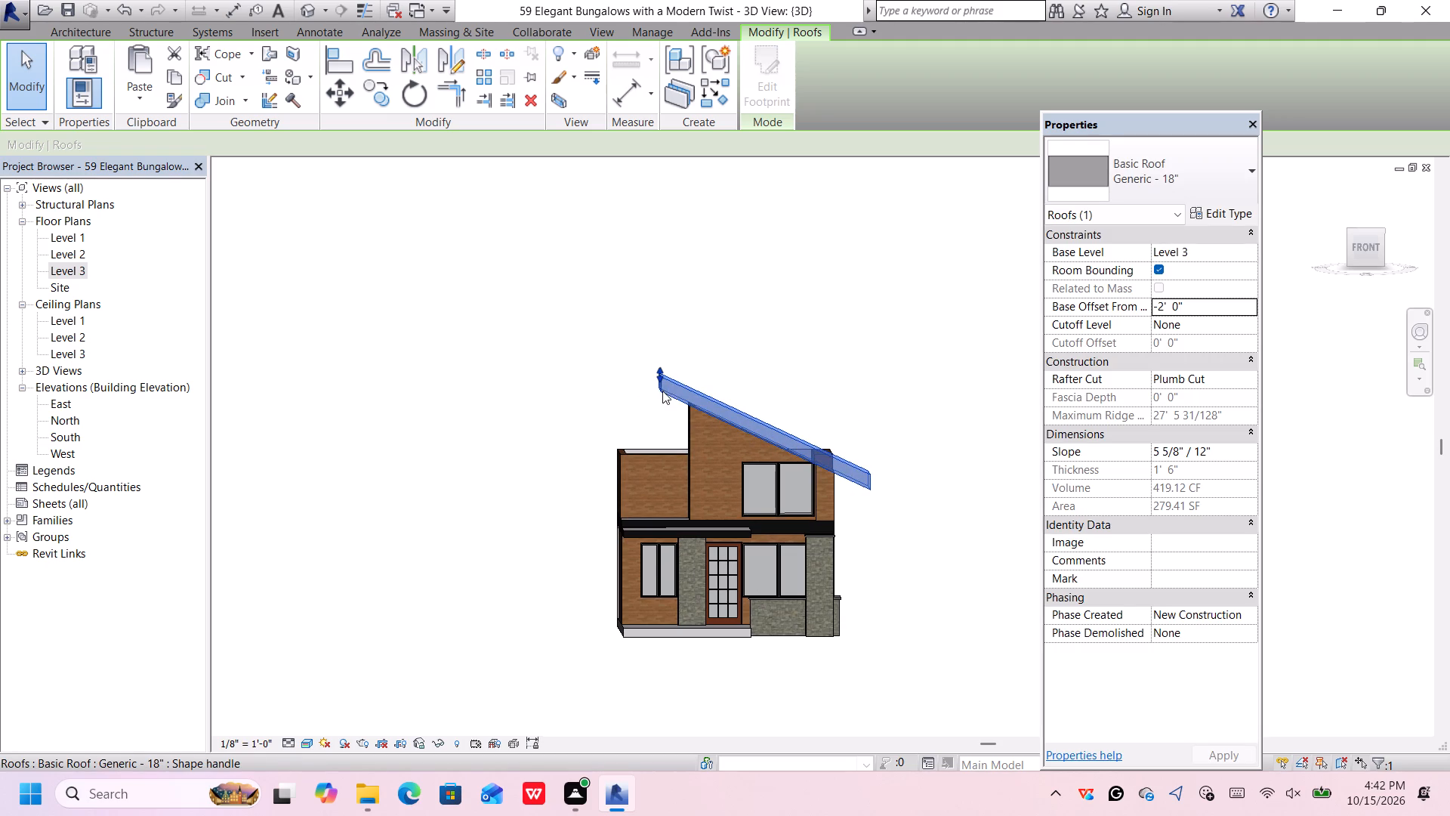
{"action": "left_click_drag", "start_coordinate": [659, 379], "coordinate": [659, 386]}
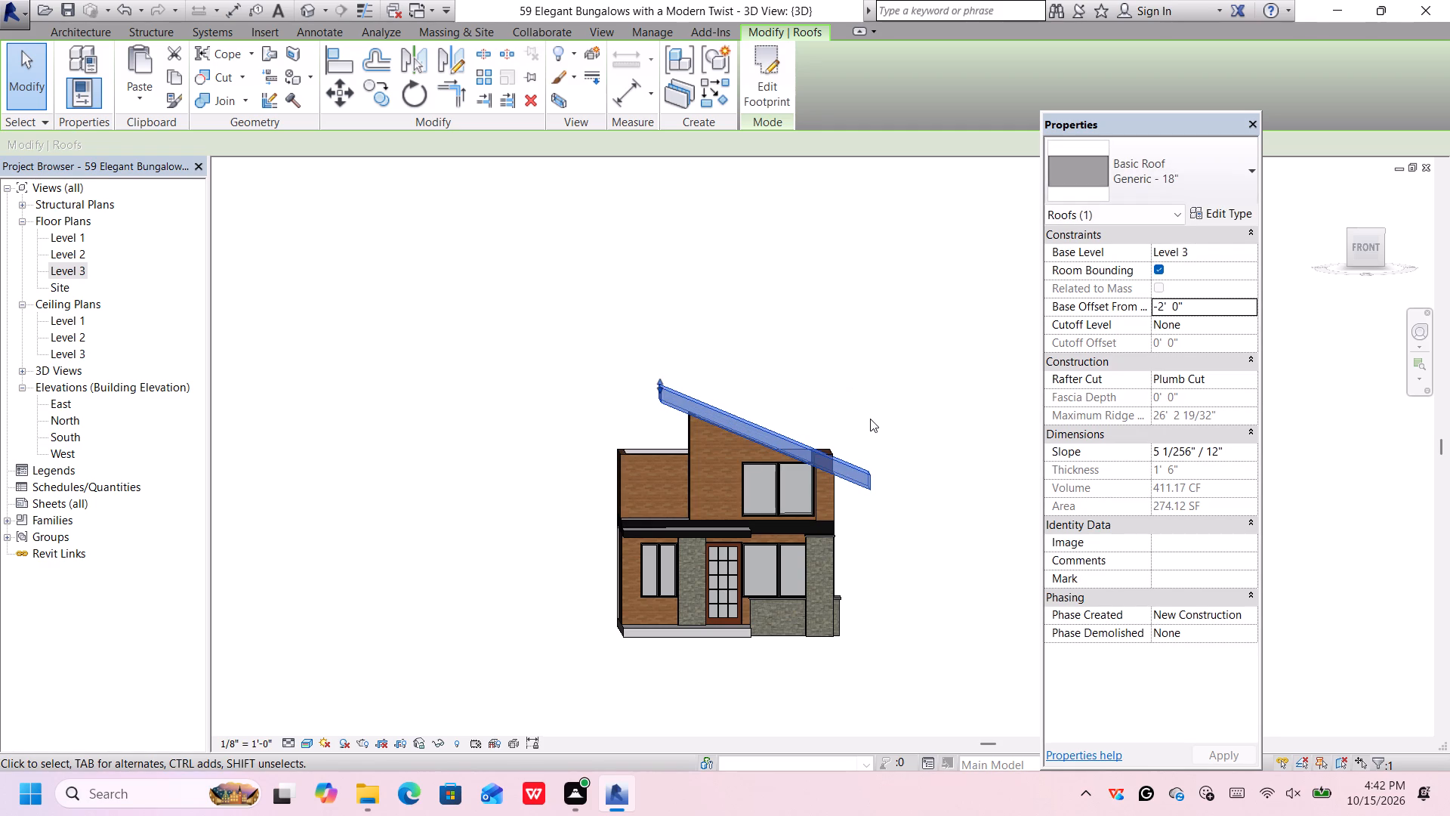
Examine how the lowered single-slope roof sits on the upper-floor walls, from the front and from above.
{"action": "middle_click_drag", "start_coordinate": [869, 420], "coordinate": [852, 424]}
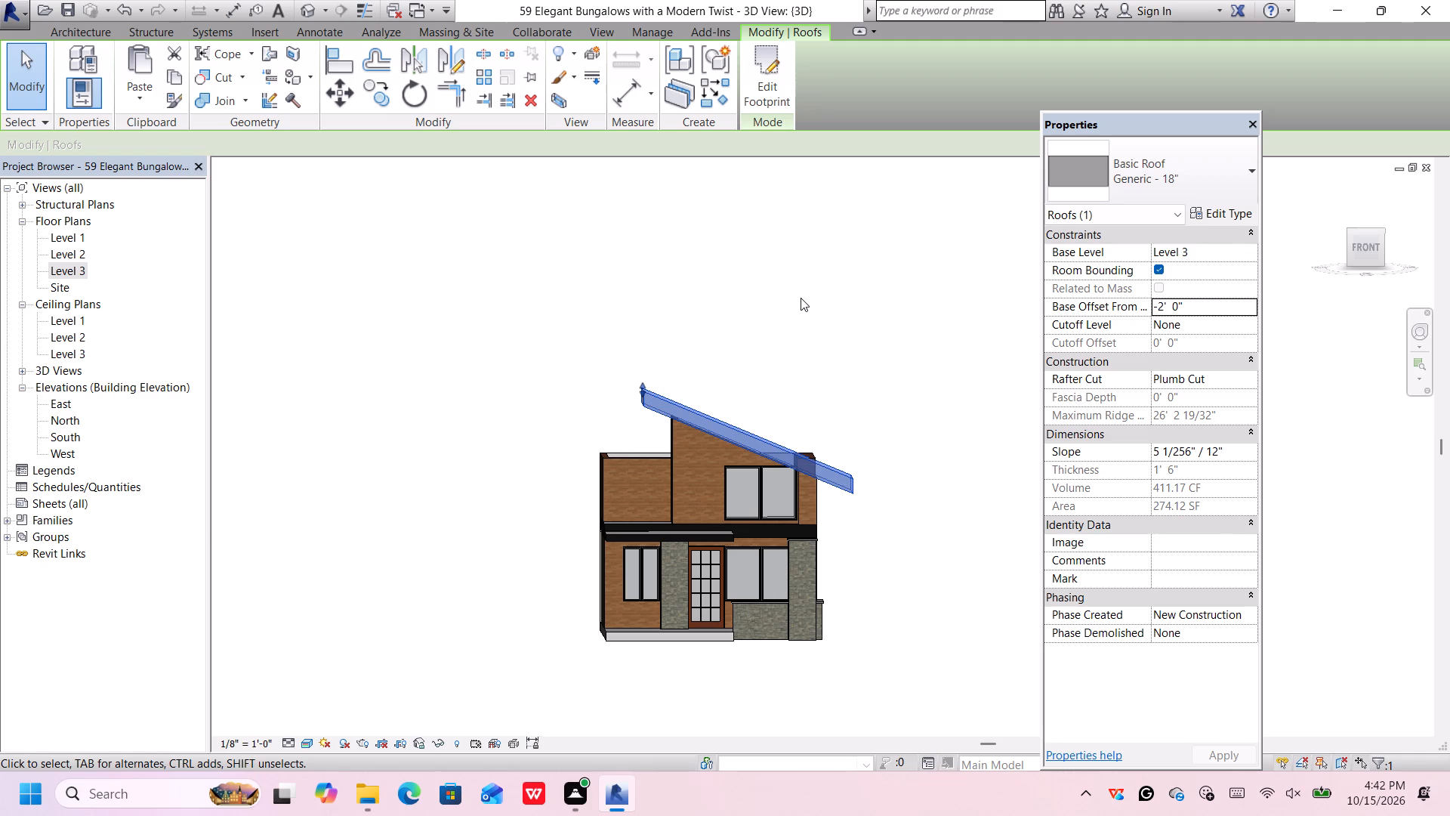
{"action": "scroll", "coordinate": [805, 329], "scroll_direction": "down", "scroll_amount": 1}
{"action": "middle_click_drag", "start_coordinate": [818, 366], "coordinate": [802, 375]}
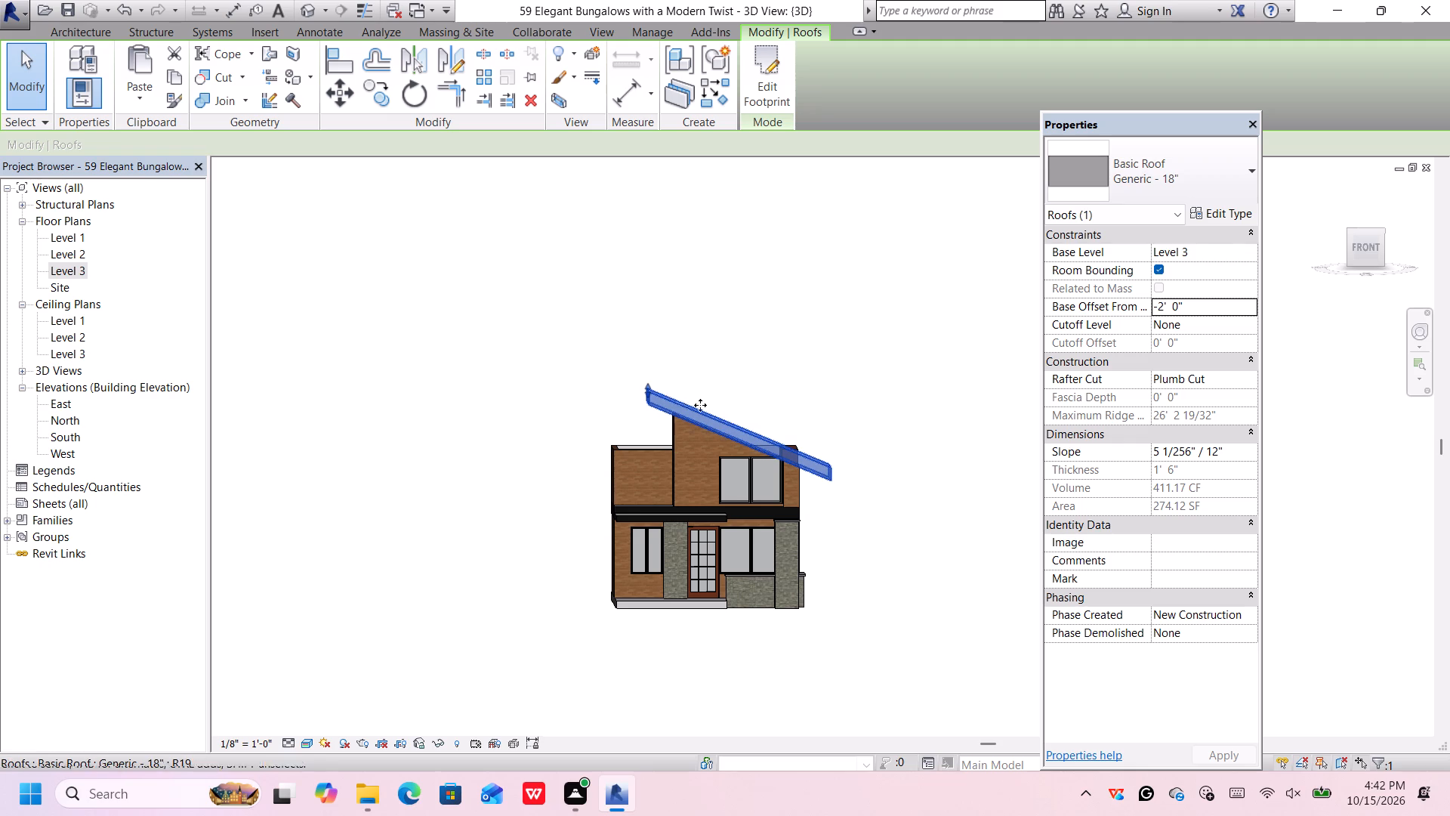
{"action": "scroll", "coordinate": [662, 397], "scroll_direction": "up", "scroll_amount": 3}
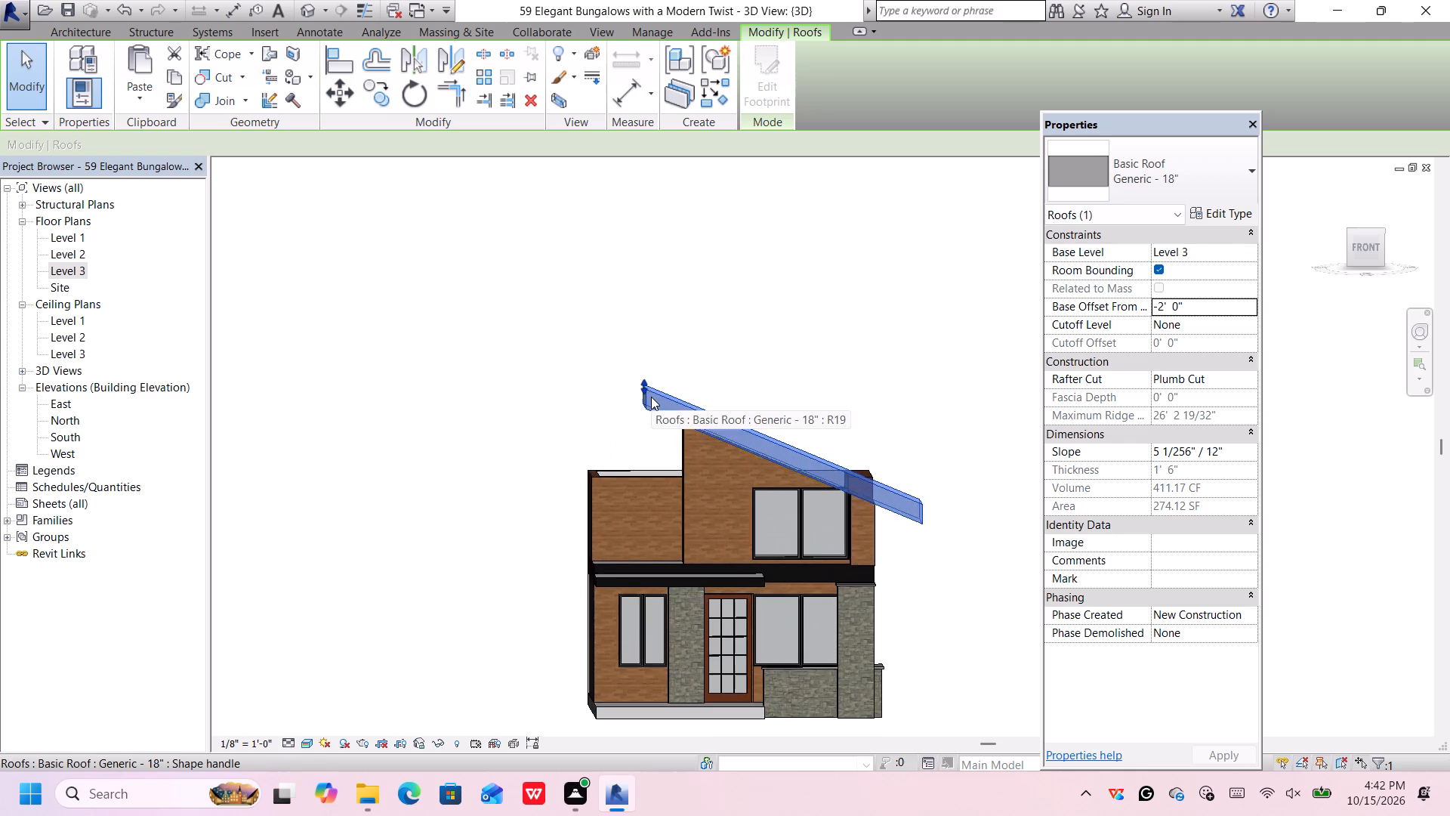
{"action": "scroll", "coordinate": [651, 397], "scroll_direction": "down", "scroll_amount": 3}
{"action": "middle_click_drag", "start_coordinate": [804, 391], "coordinate": [782, 391]}
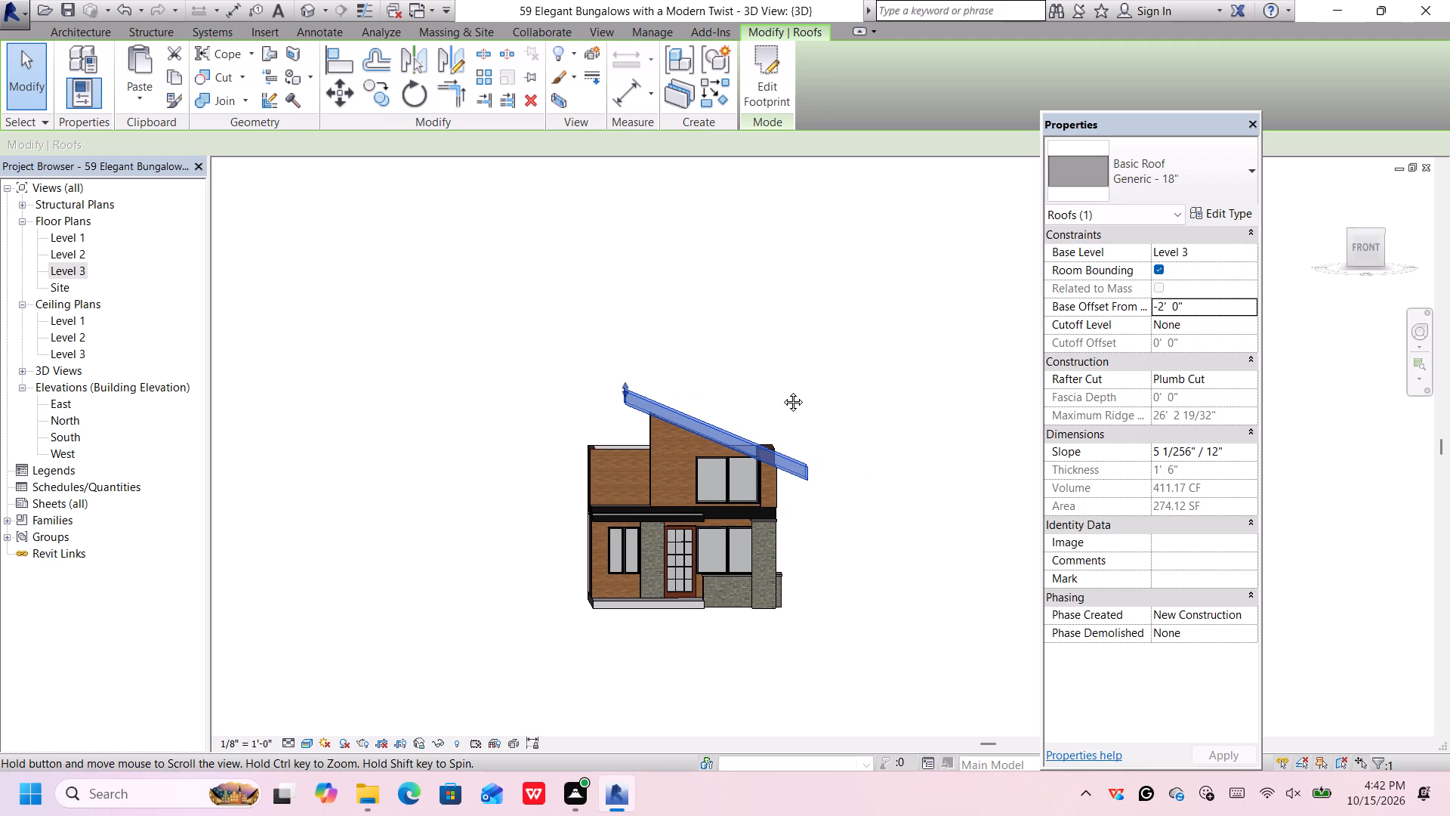
{"action": "middle_click_drag", "start_coordinate": [782, 391], "coordinate": [784, 391]}
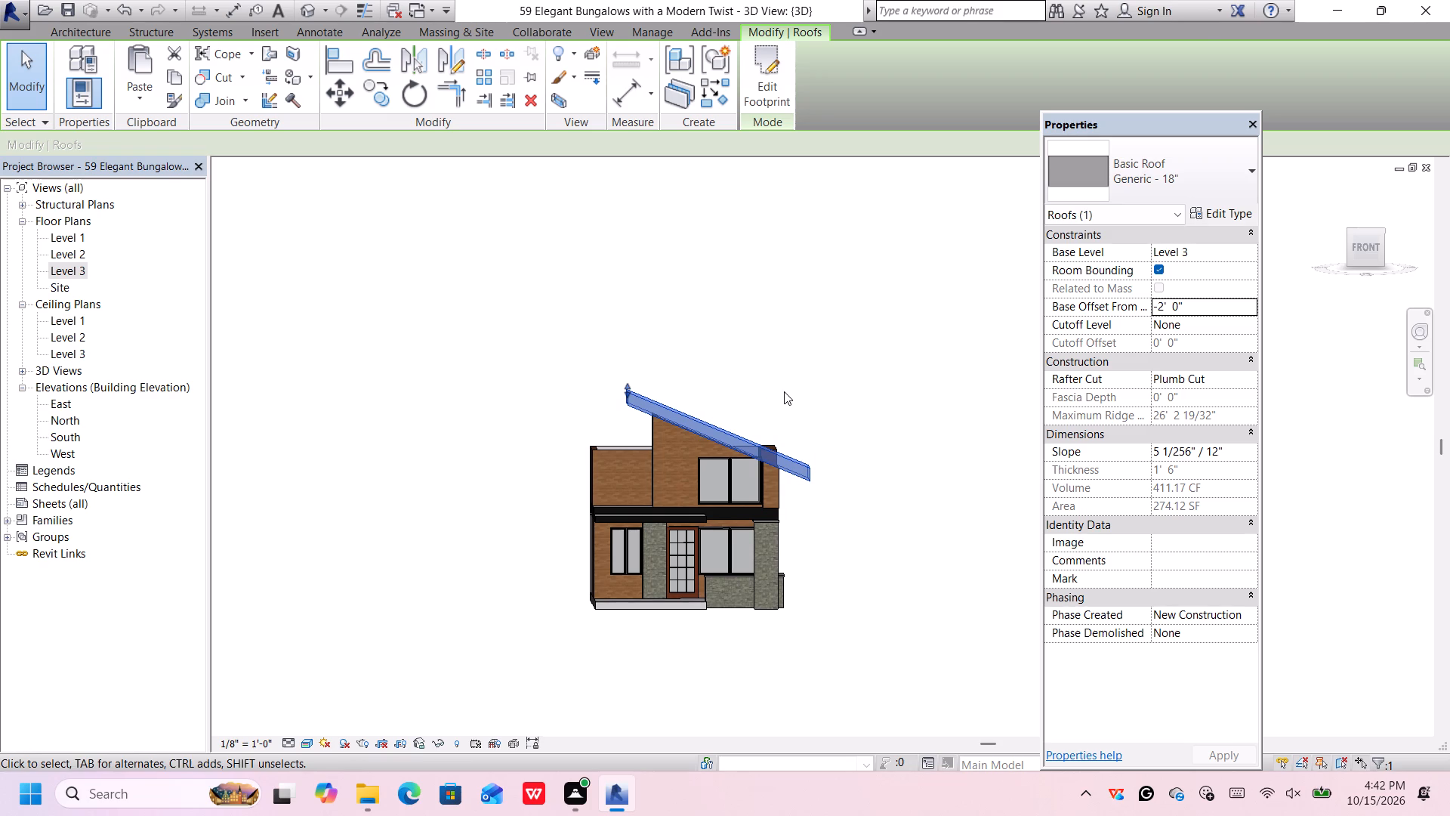
{"action": "left_click", "coordinate": [841, 363]}
{"action": "scroll", "coordinate": [814, 377], "scroll_direction": "down", "scroll_amount": 1}
{"action": "middle_click_drag", "start_coordinate": [813, 377], "coordinate": [809, 379]}
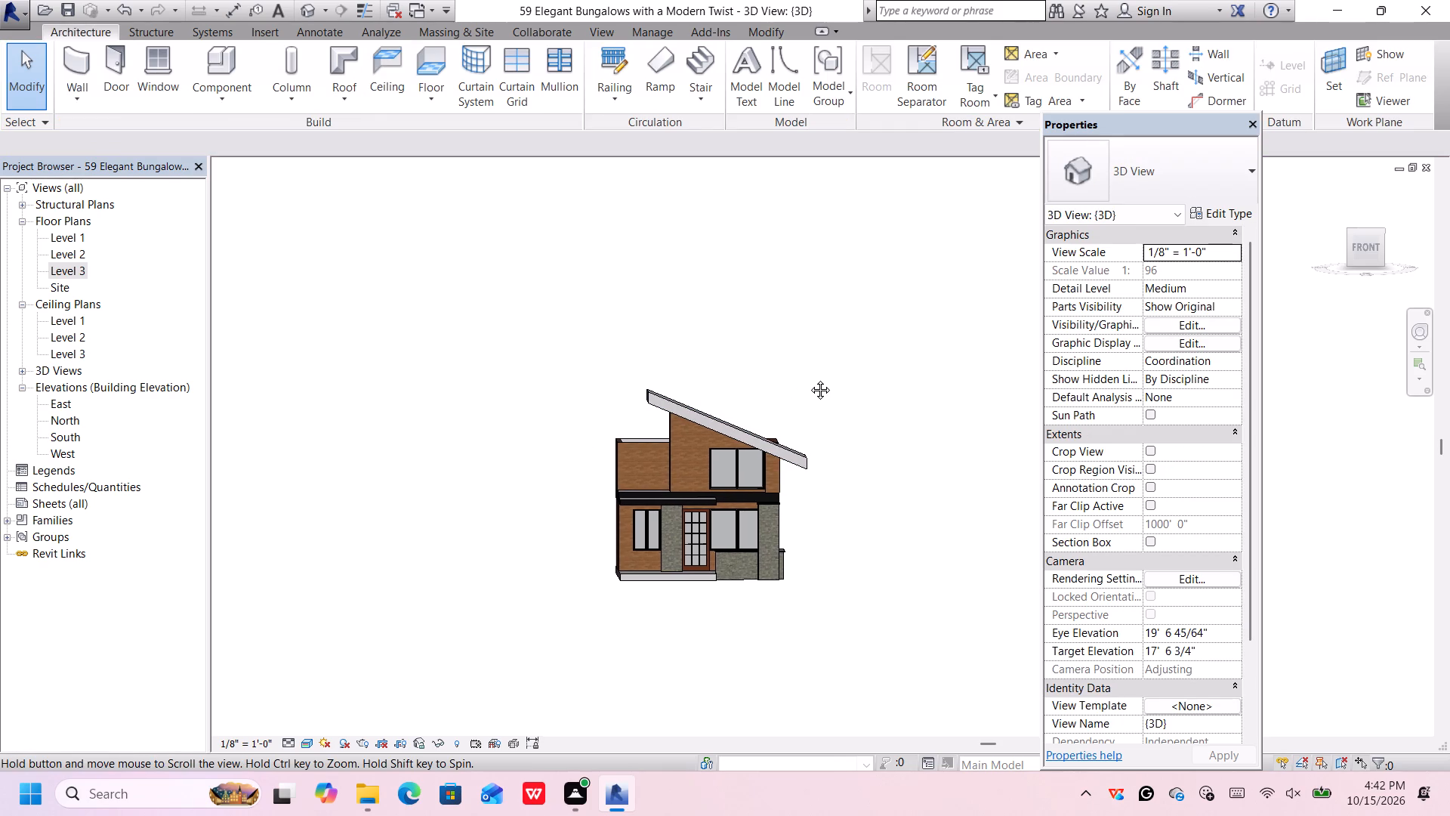
{"action": "middle_click_drag", "start_coordinate": [809, 379], "coordinate": [801, 386]}
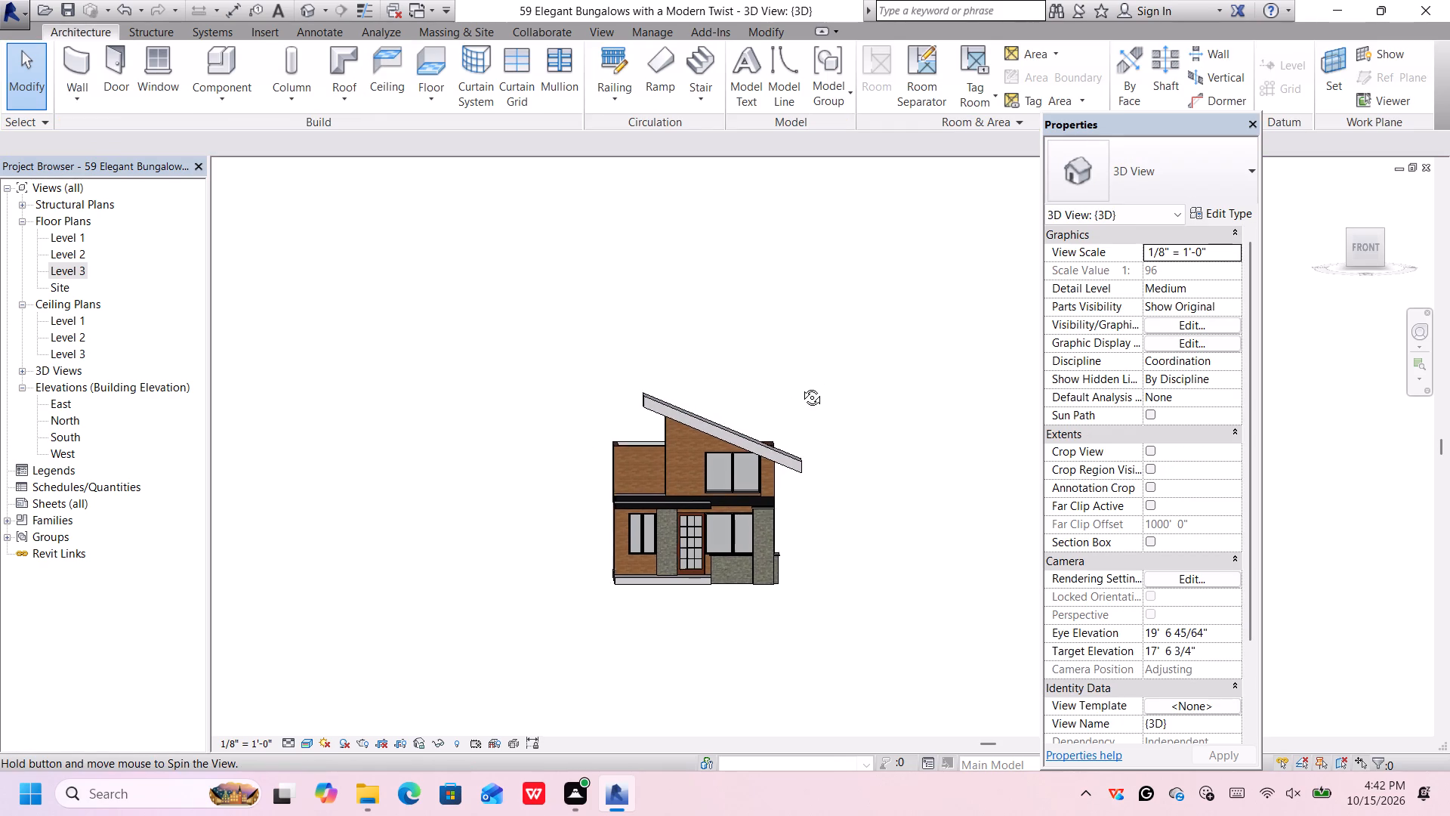
{"action": "middle_click_drag", "start_coordinate": [801, 386], "coordinate": [793, 641]}
{"action": "middle_click_drag", "start_coordinate": [794, 388], "coordinate": [747, 580]}
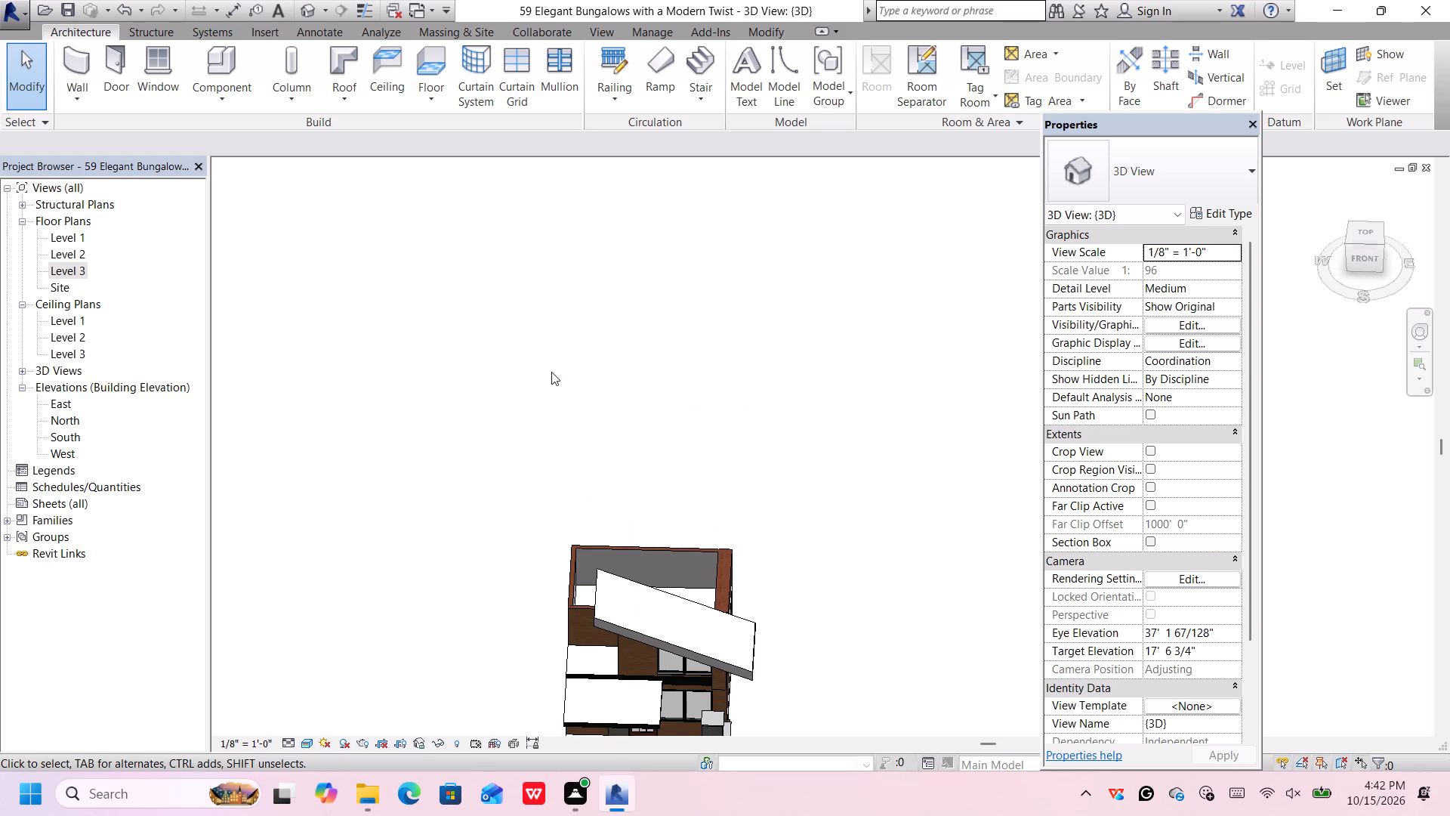
Sketch a rectangular roof footprint on Level 3, about 28' by 14' 2", over the rear walls, aligned with the existing roof's outer corner.
{"action": "left_click", "coordinate": [330, 97]}
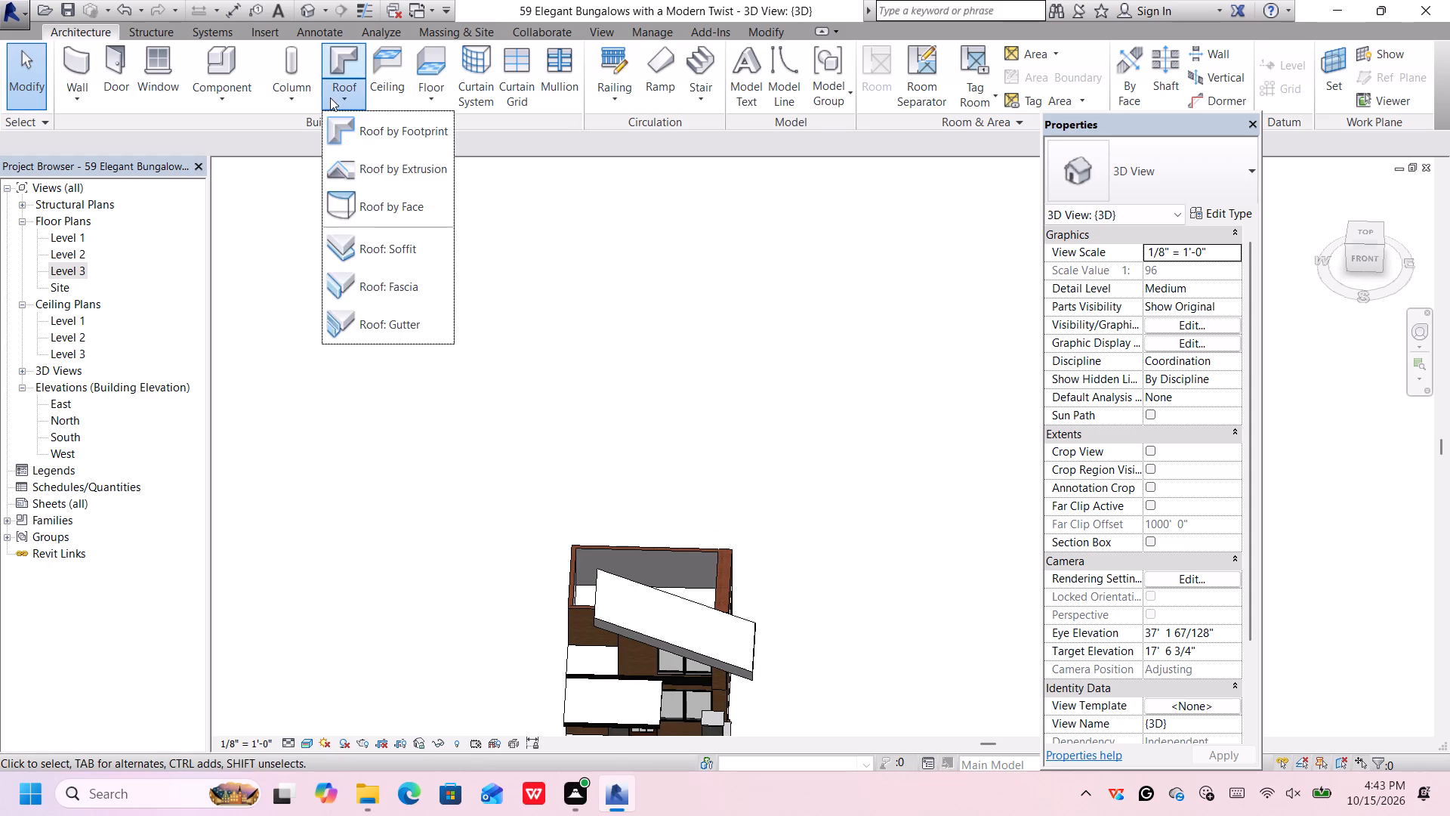
{"action": "left_click", "coordinate": [335, 134]}
{"action": "left_click", "coordinate": [721, 395]}
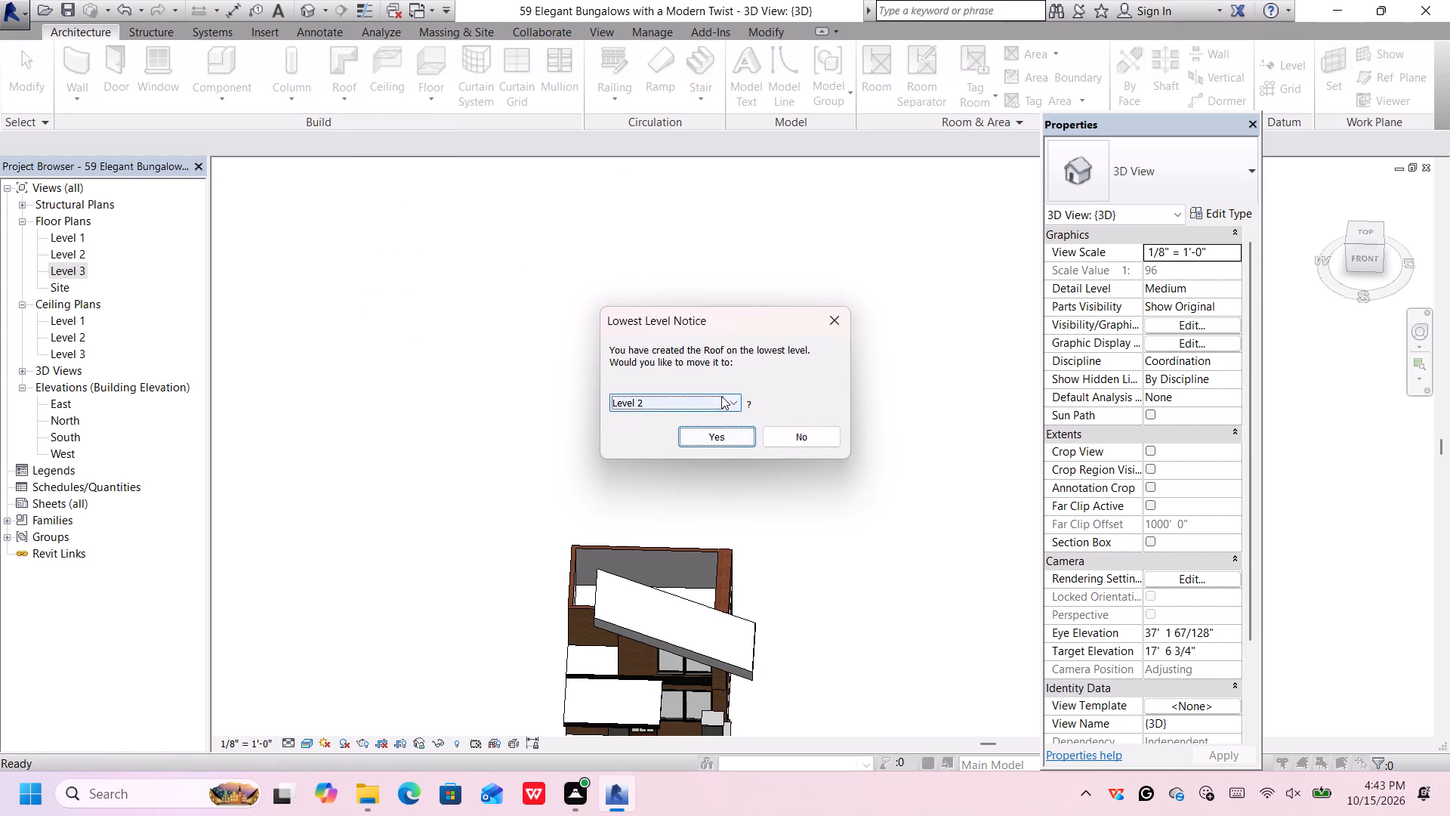
{"action": "left_click", "coordinate": [717, 440]}
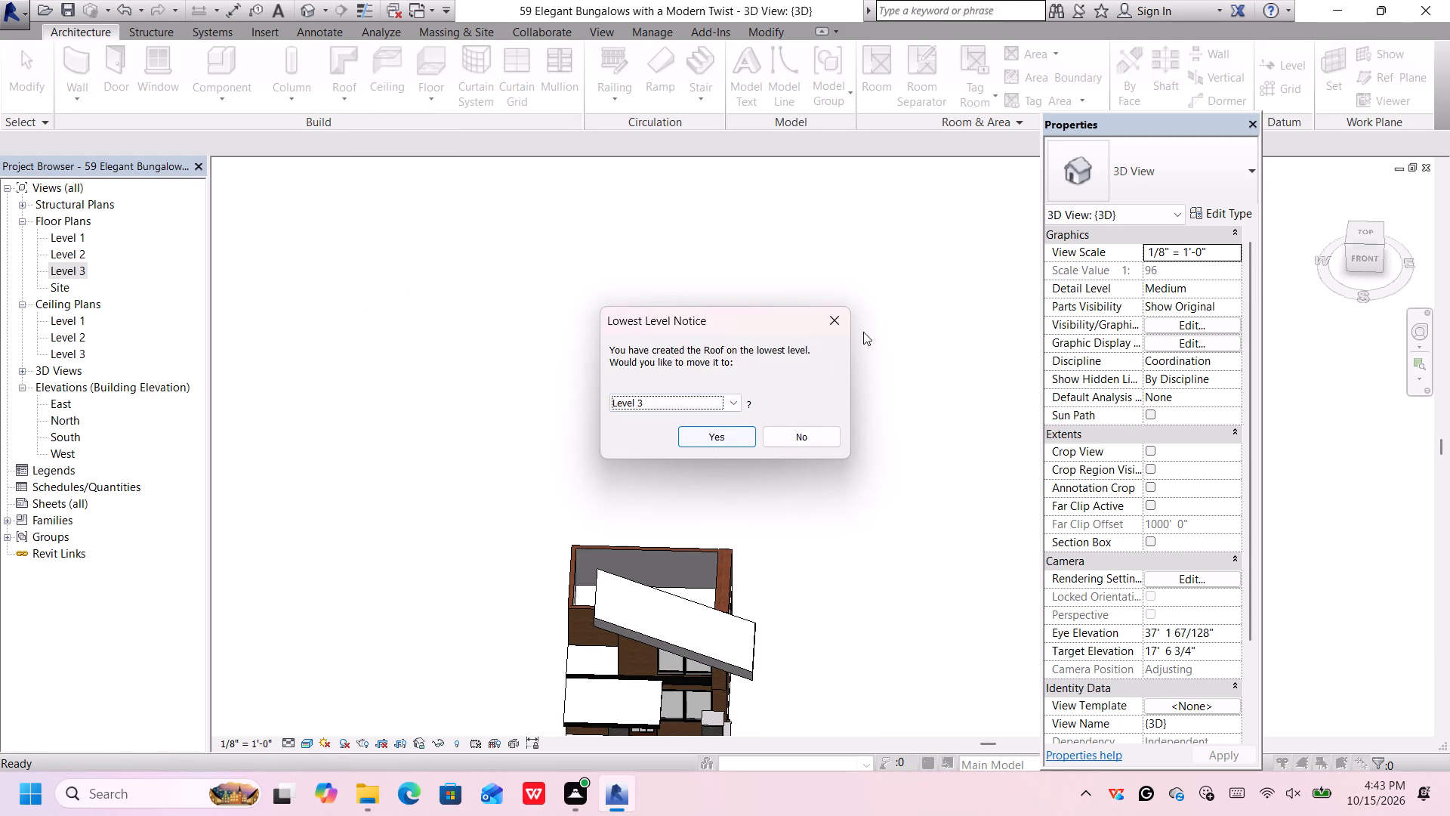
{"action": "left_click", "coordinate": [720, 441]}
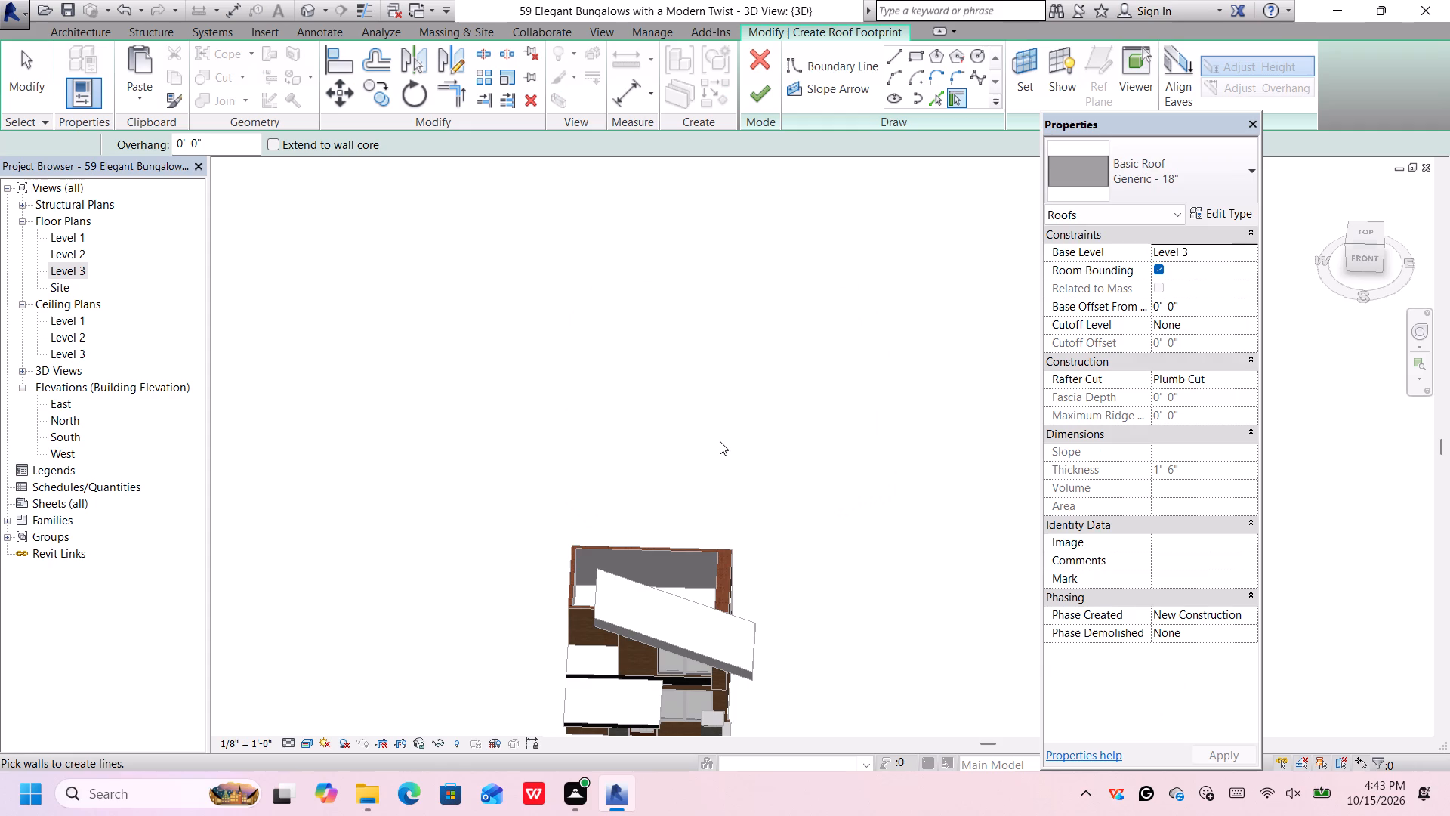
{"action": "left_click", "coordinate": [1368, 233]}
{"action": "middle_click_drag", "start_coordinate": [973, 372], "coordinate": [967, 373]}
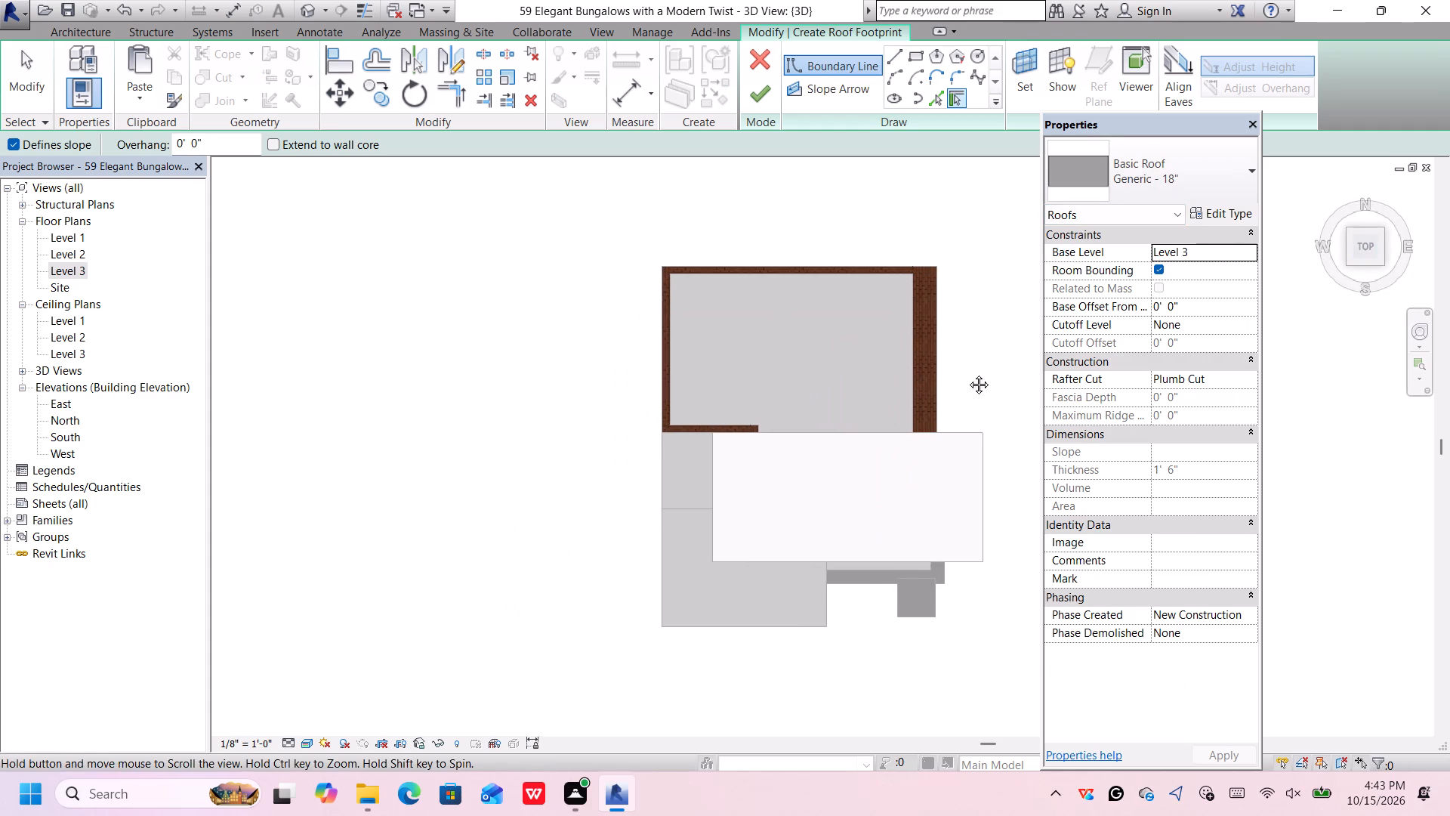
{"action": "middle_click_drag", "start_coordinate": [967, 373], "coordinate": [779, 428]}
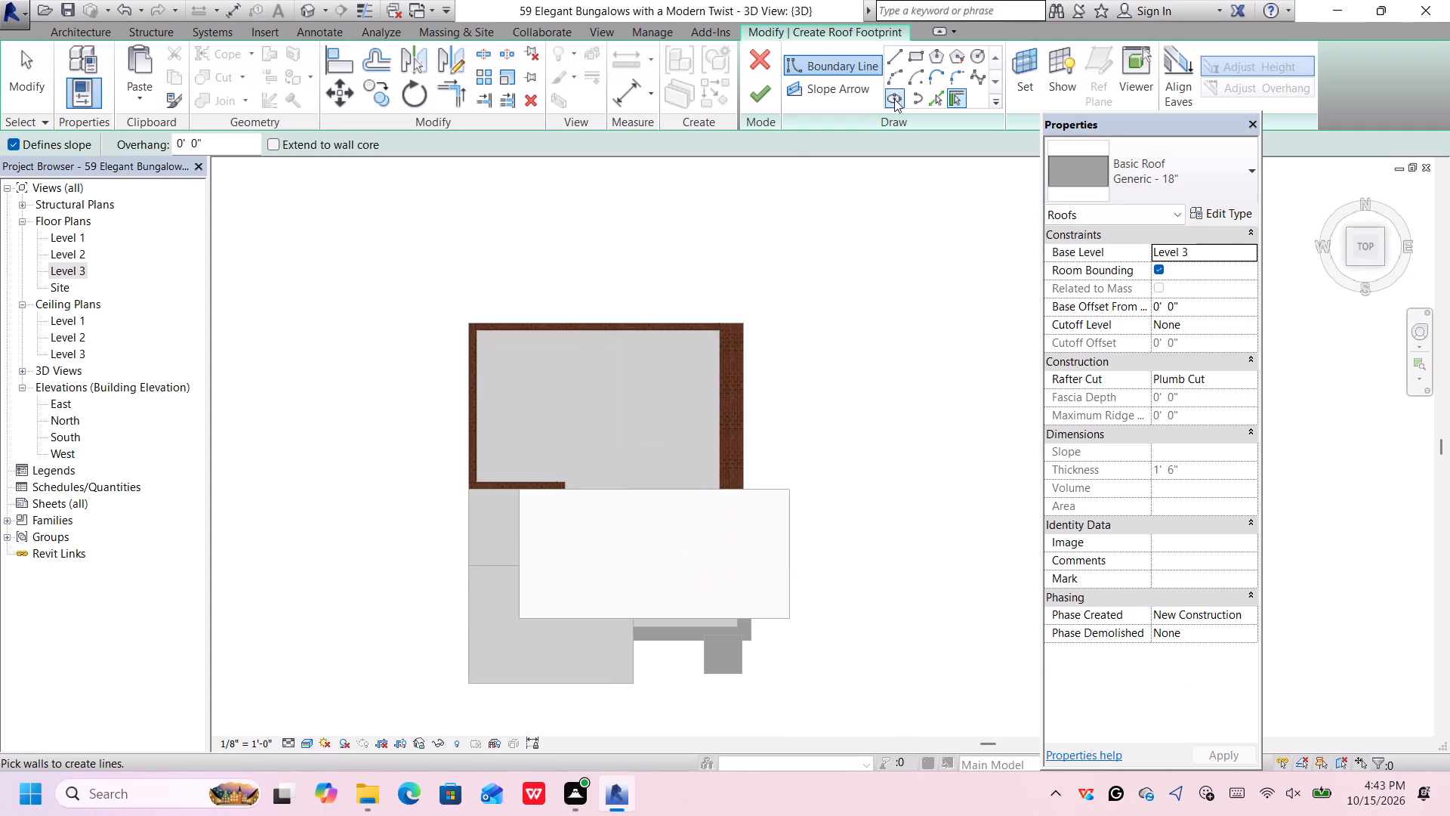
{"action": "left_click", "coordinate": [917, 51]}
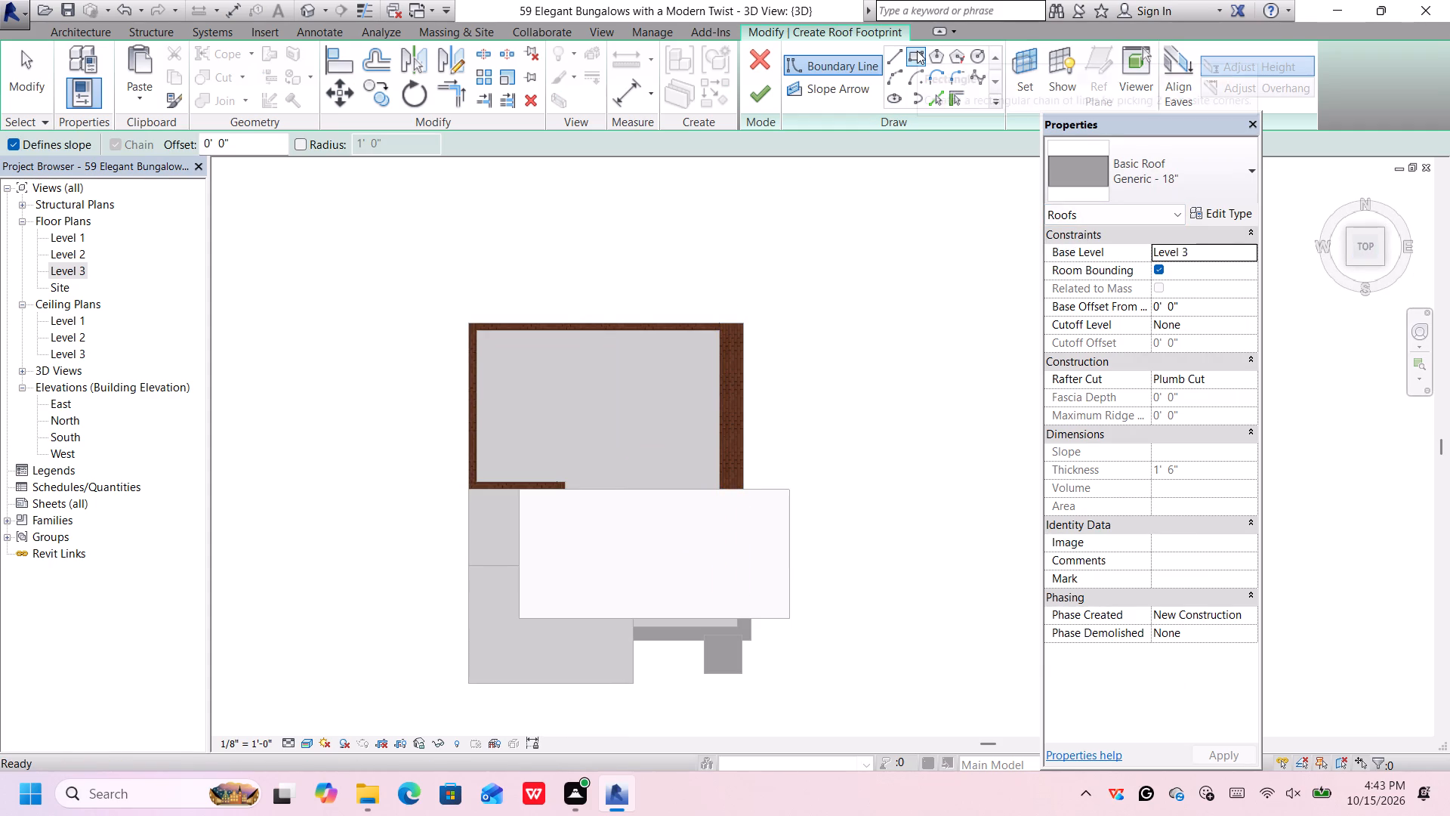
{"action": "left_click", "coordinate": [791, 487]}
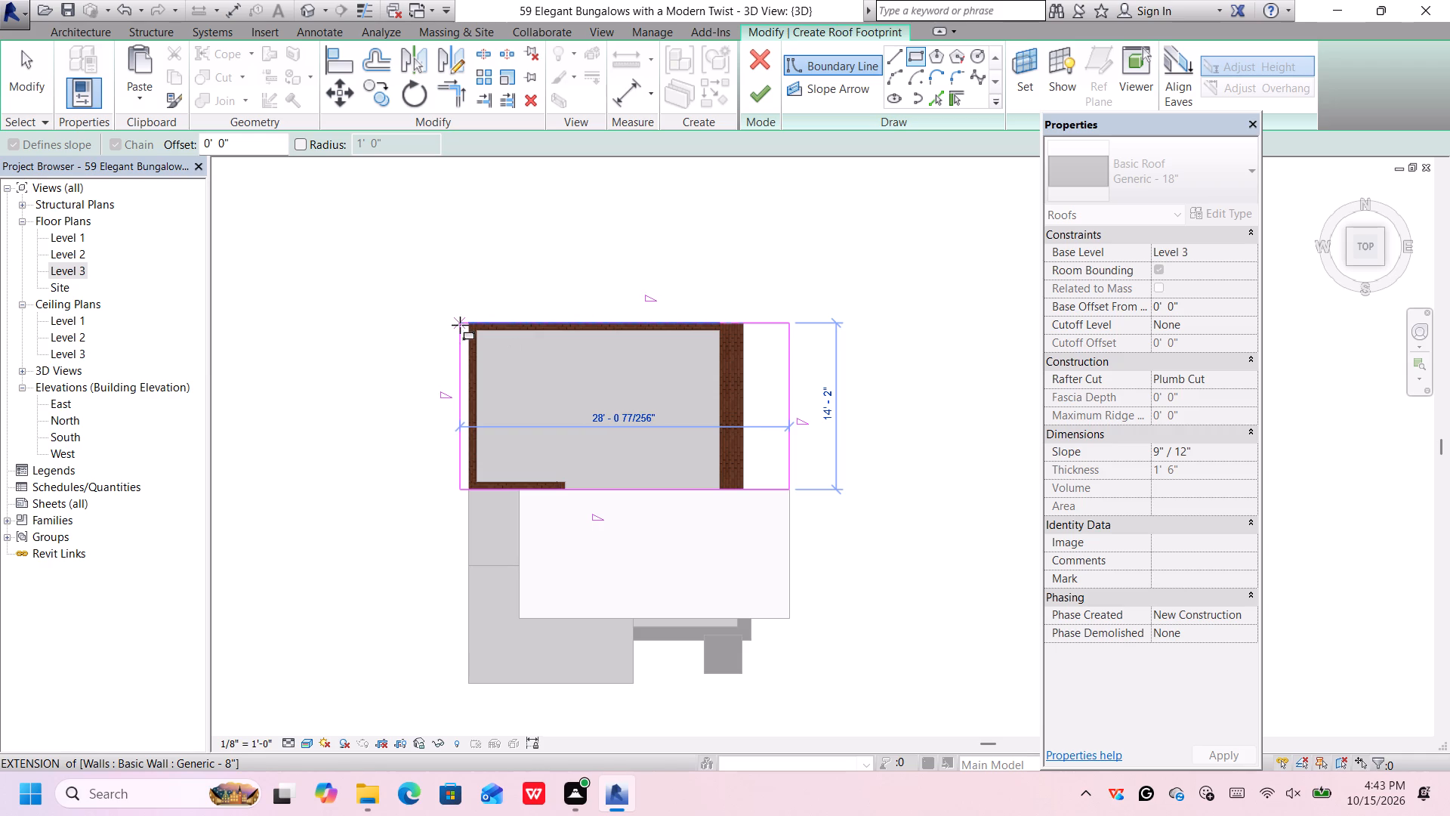
{"action": "left_click", "coordinate": [459, 324]}
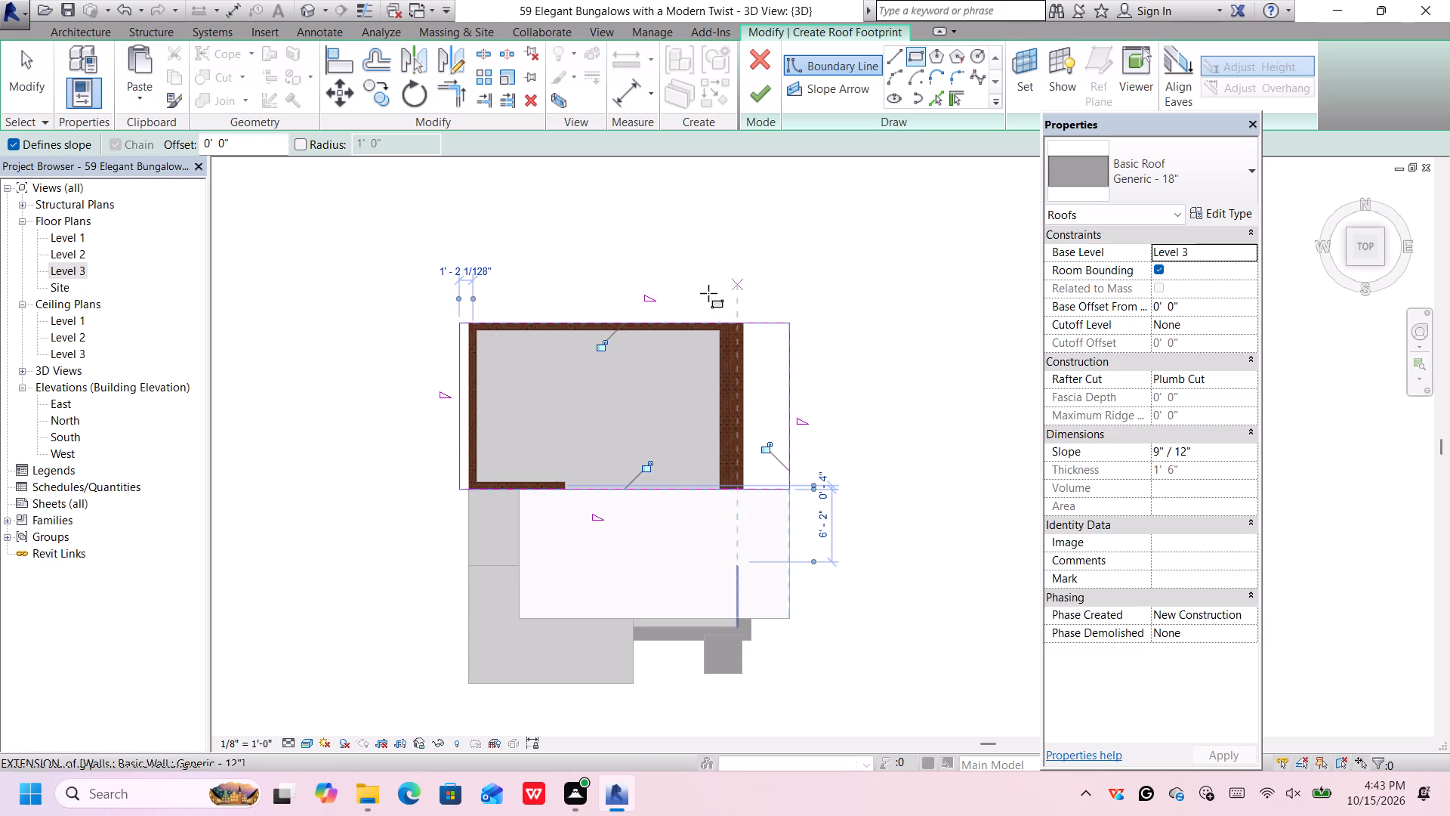
{"action": "key", "text": "Escape"}
{"action": "key", "text": "Escape"}
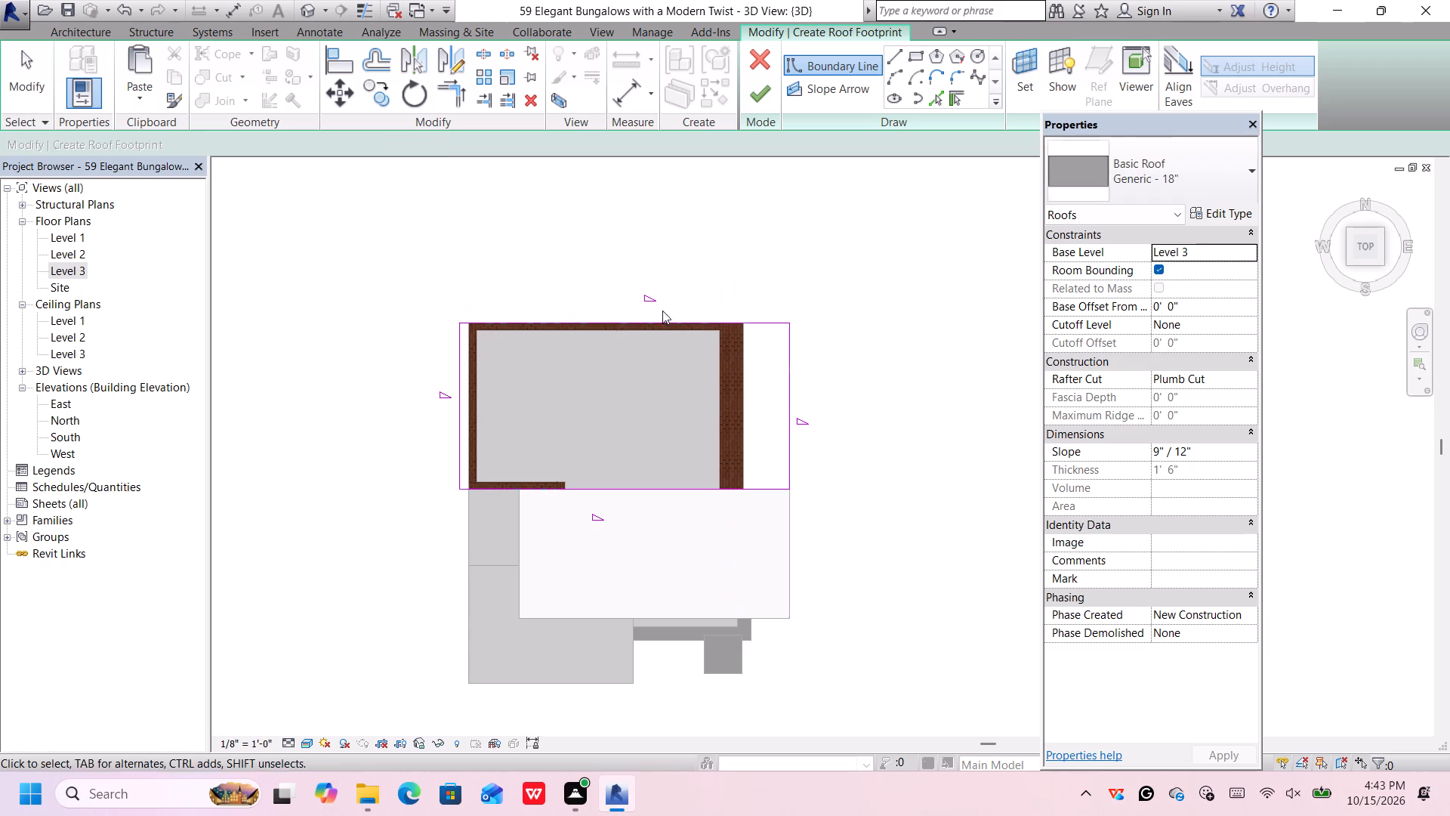
Remove the slope definition from the north, west and south edges of the rear roof sketch, leaving only the east edge sloped.
{"action": "left_click", "coordinate": [649, 321]}
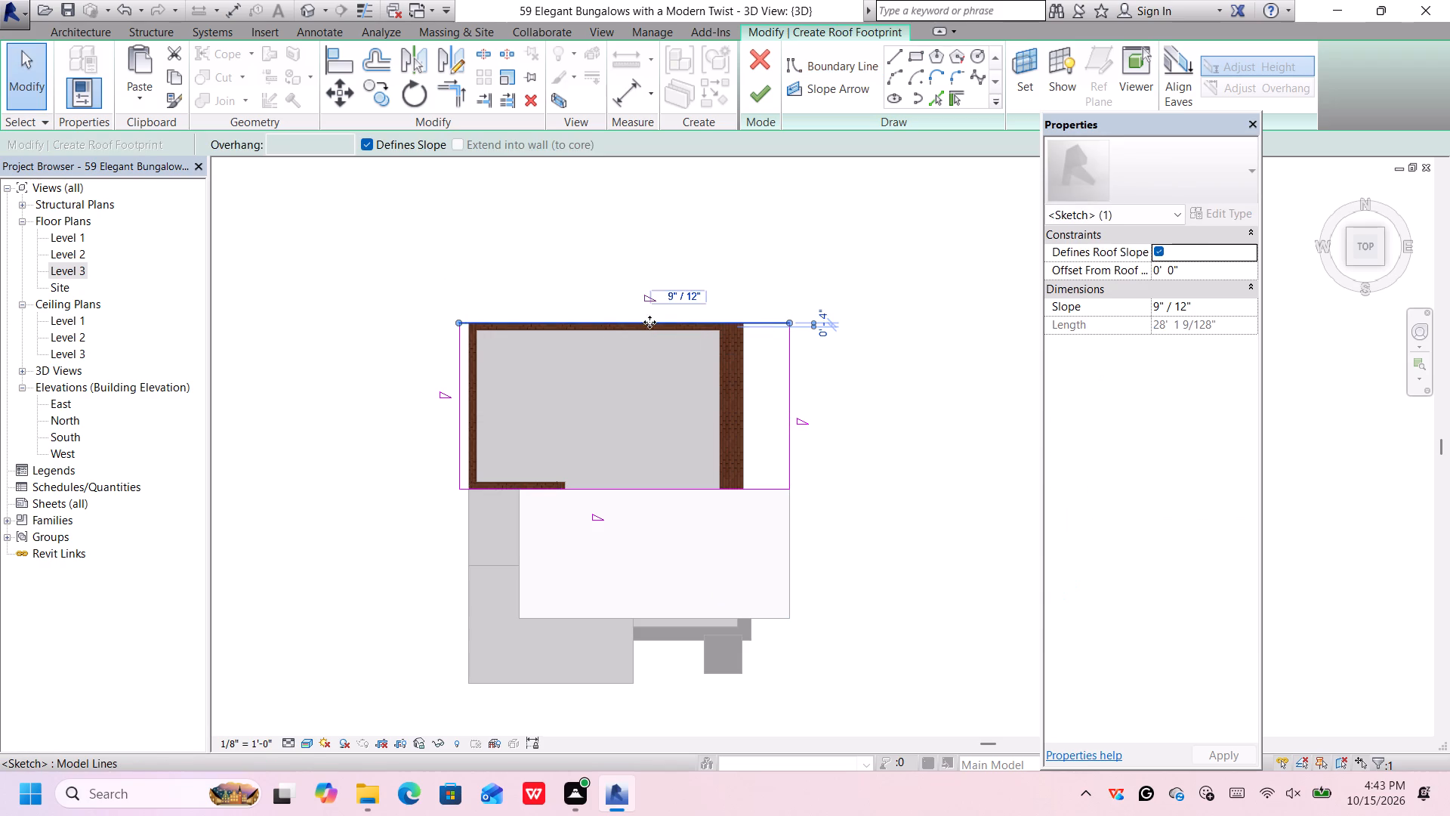
{"action": "left_click", "coordinate": [372, 140]}
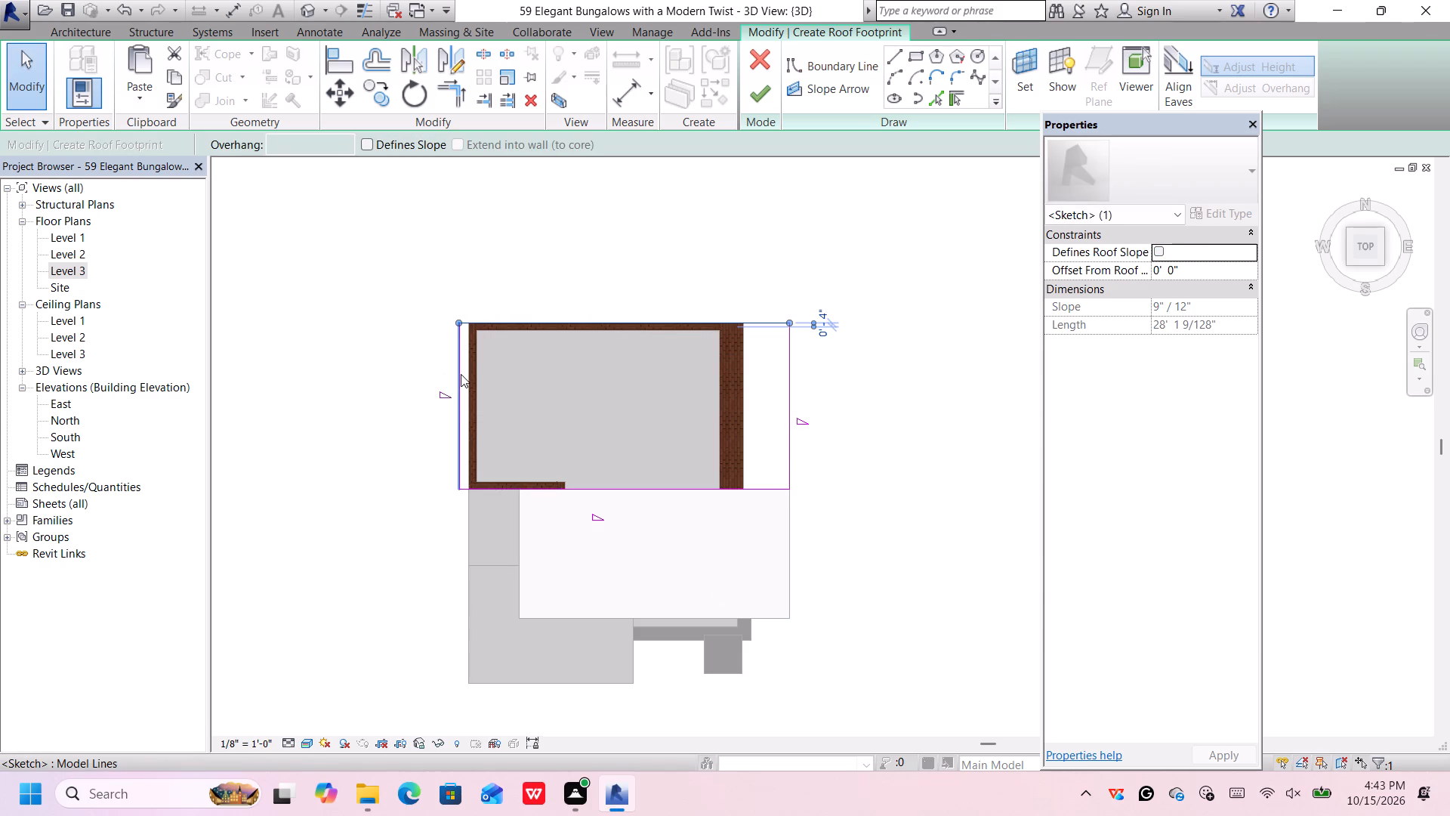
{"action": "left_click", "coordinate": [455, 371]}
{"action": "left_click", "coordinate": [368, 140]}
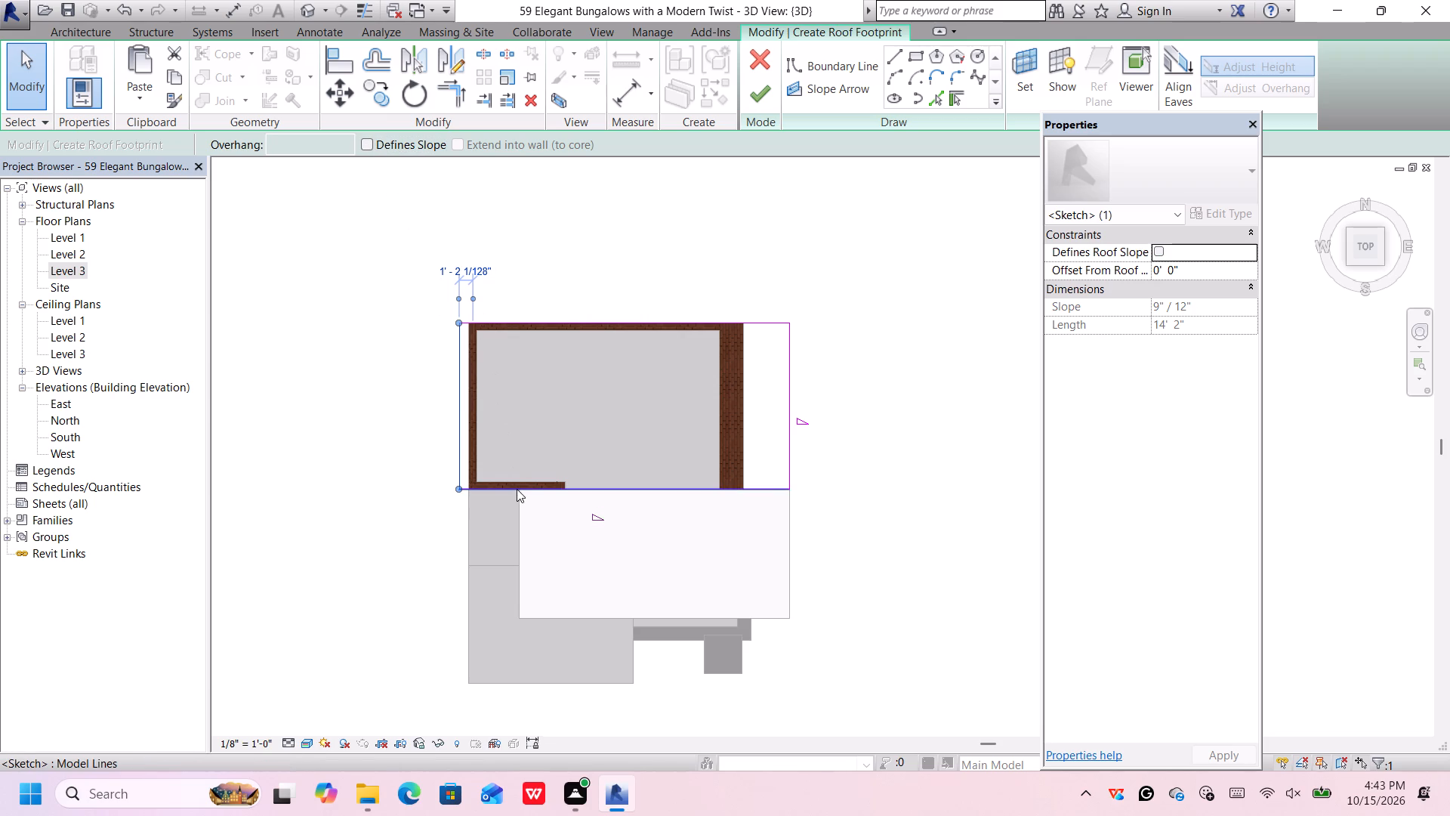
{"action": "left_click", "coordinate": [517, 489]}
{"action": "left_click", "coordinate": [370, 144]}
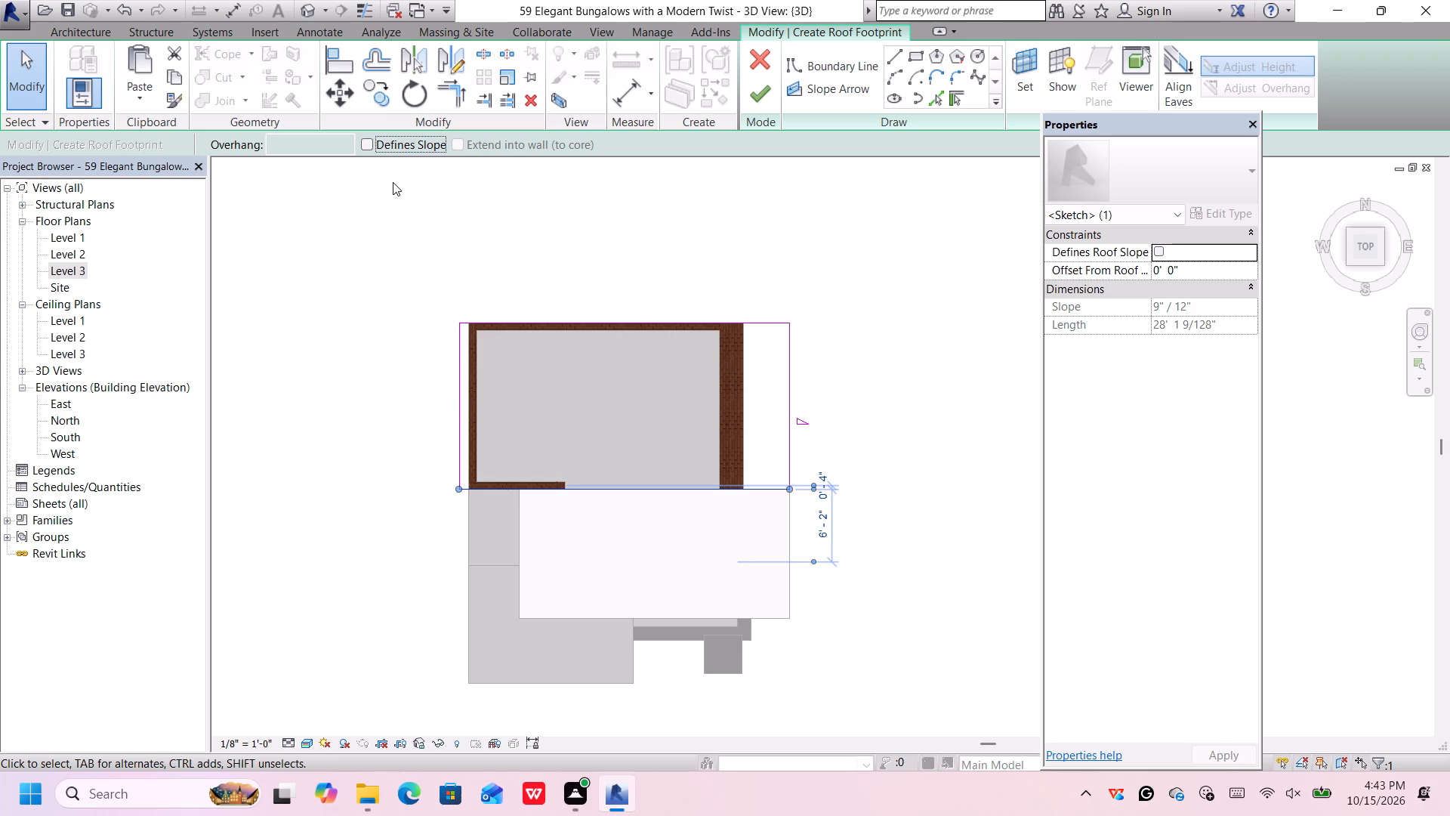
Finish the rear roof footprint and attach the highlighted walls to the roof.
{"action": "left_click", "coordinate": [763, 99]}
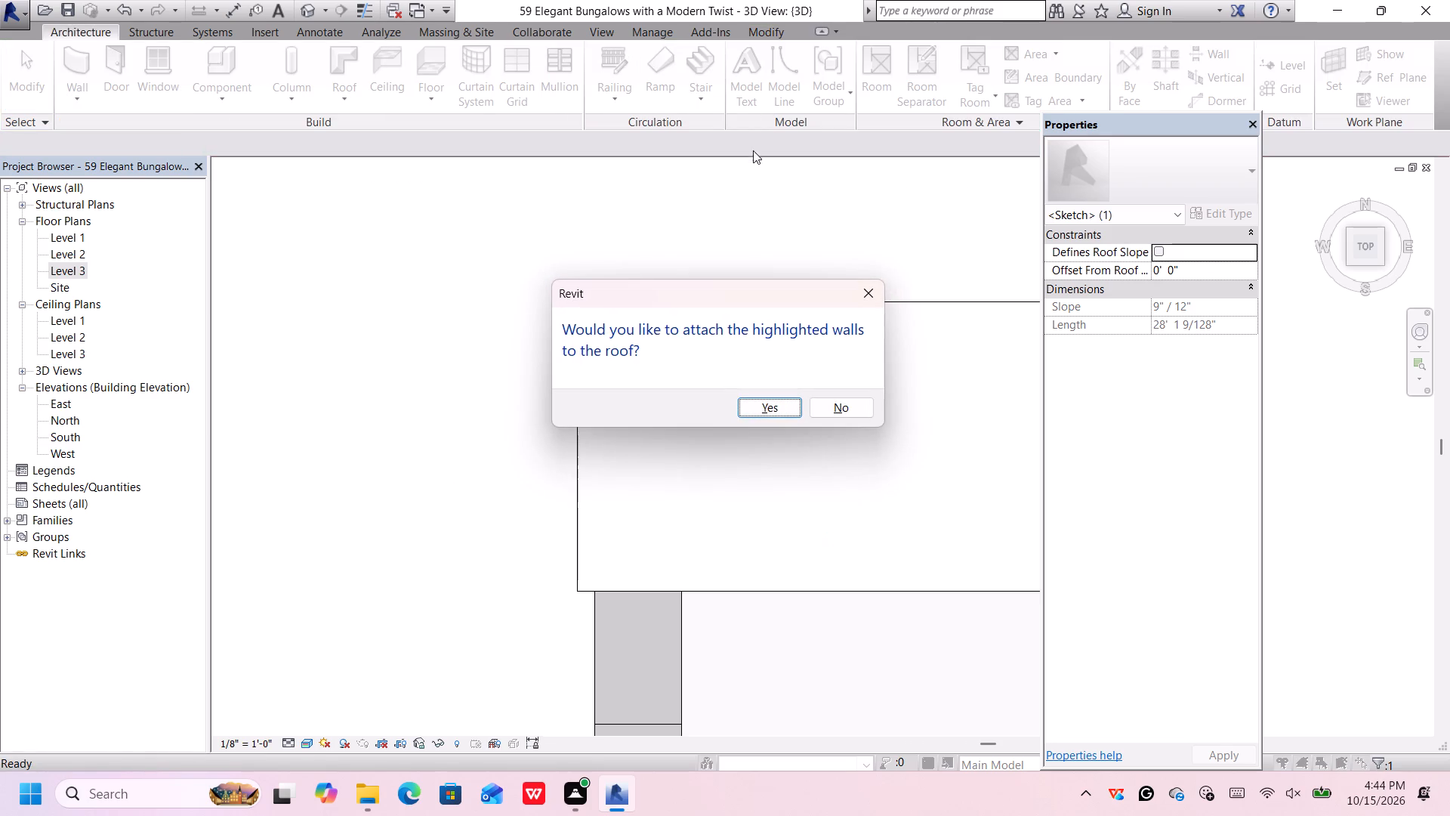
{"action": "left_click", "coordinate": [760, 408]}
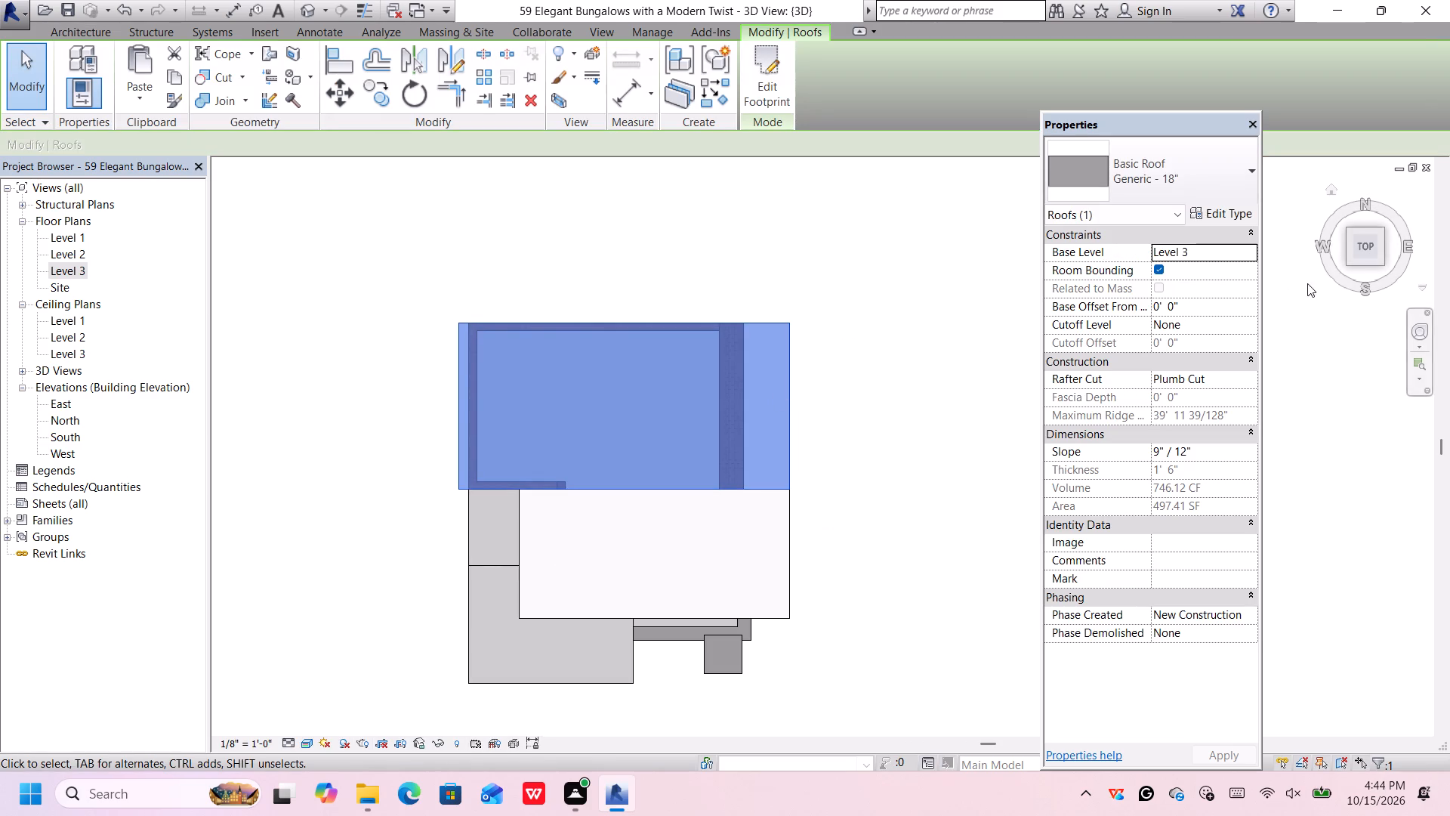
Set the rear roof's base offset from Level 3 to -2' 0".
{"action": "left_click", "coordinate": [1352, 266]}
{"action": "scroll", "coordinate": [945, 434], "scroll_direction": "down", "scroll_amount": 2}
{"action": "middle_click_drag", "start_coordinate": [932, 425], "coordinate": [828, 366]}
{"action": "scroll", "coordinate": [841, 372], "scroll_direction": "down", "scroll_amount": 1}
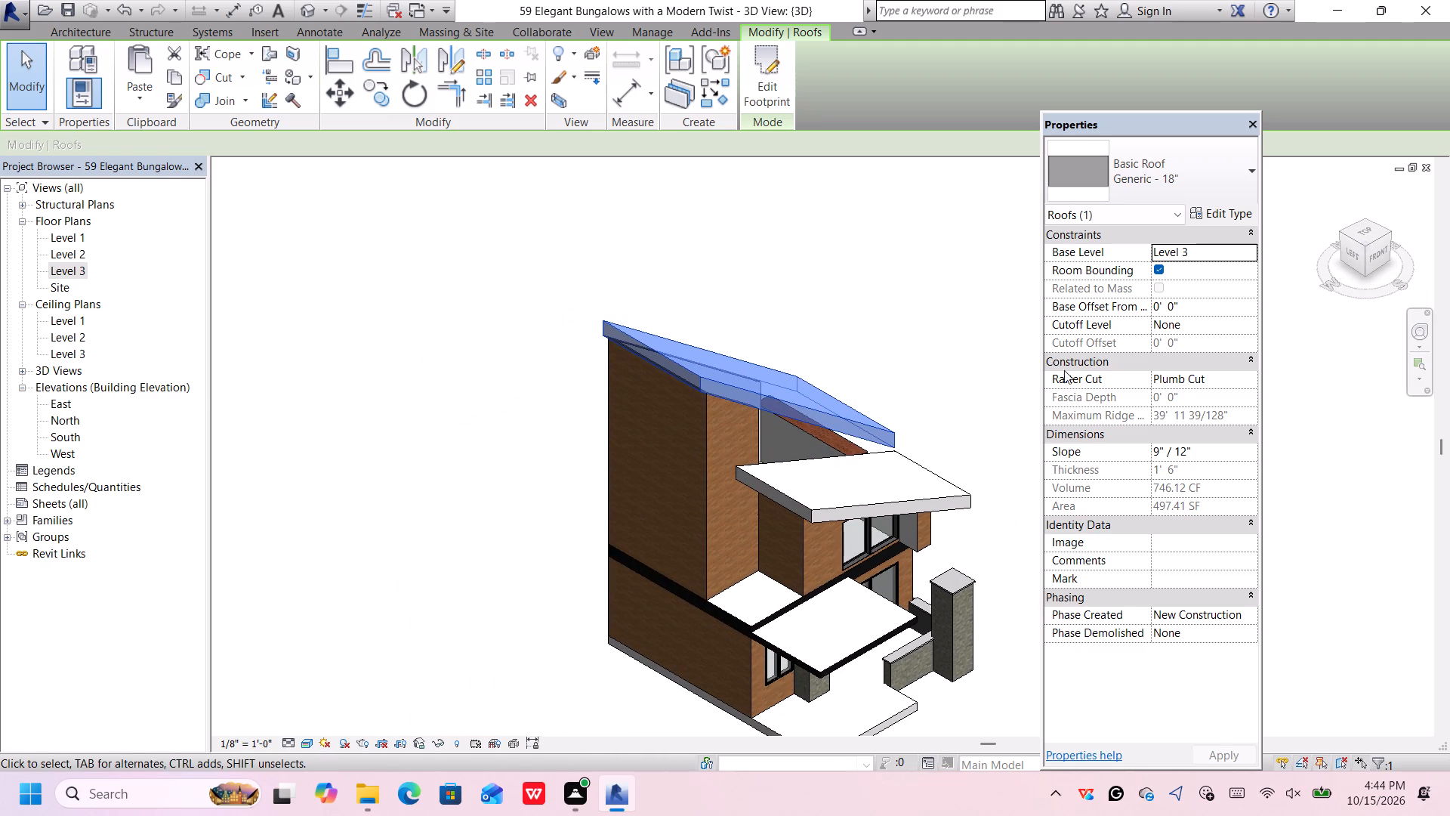
{"action": "left_click", "coordinate": [1159, 303]}
{"action": "key", "text": "BackSpace"}
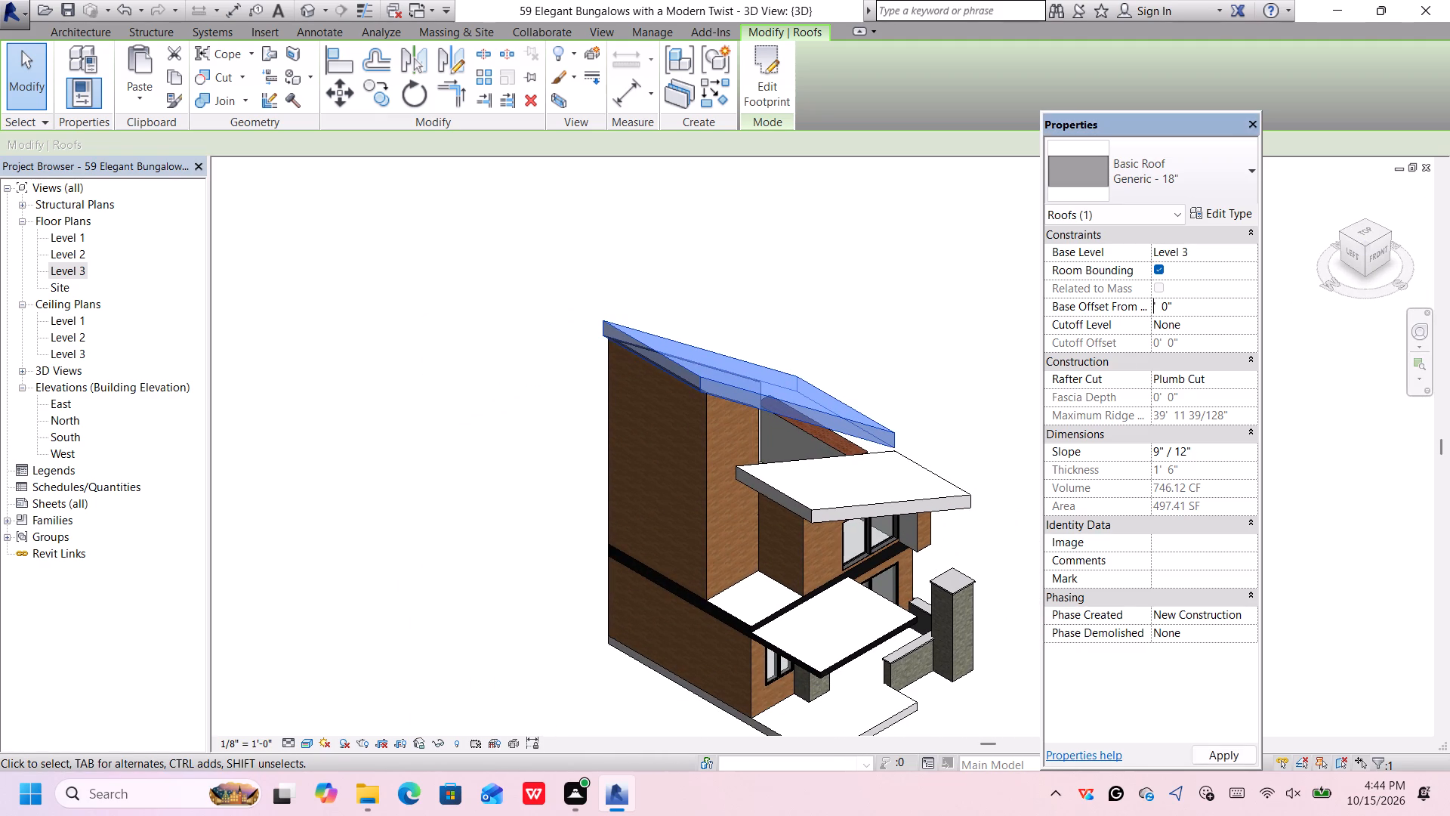
{"action": "key", "text": "minus"}
{"action": "key", "text": "2"}
{"action": "key", "text": "Return"}
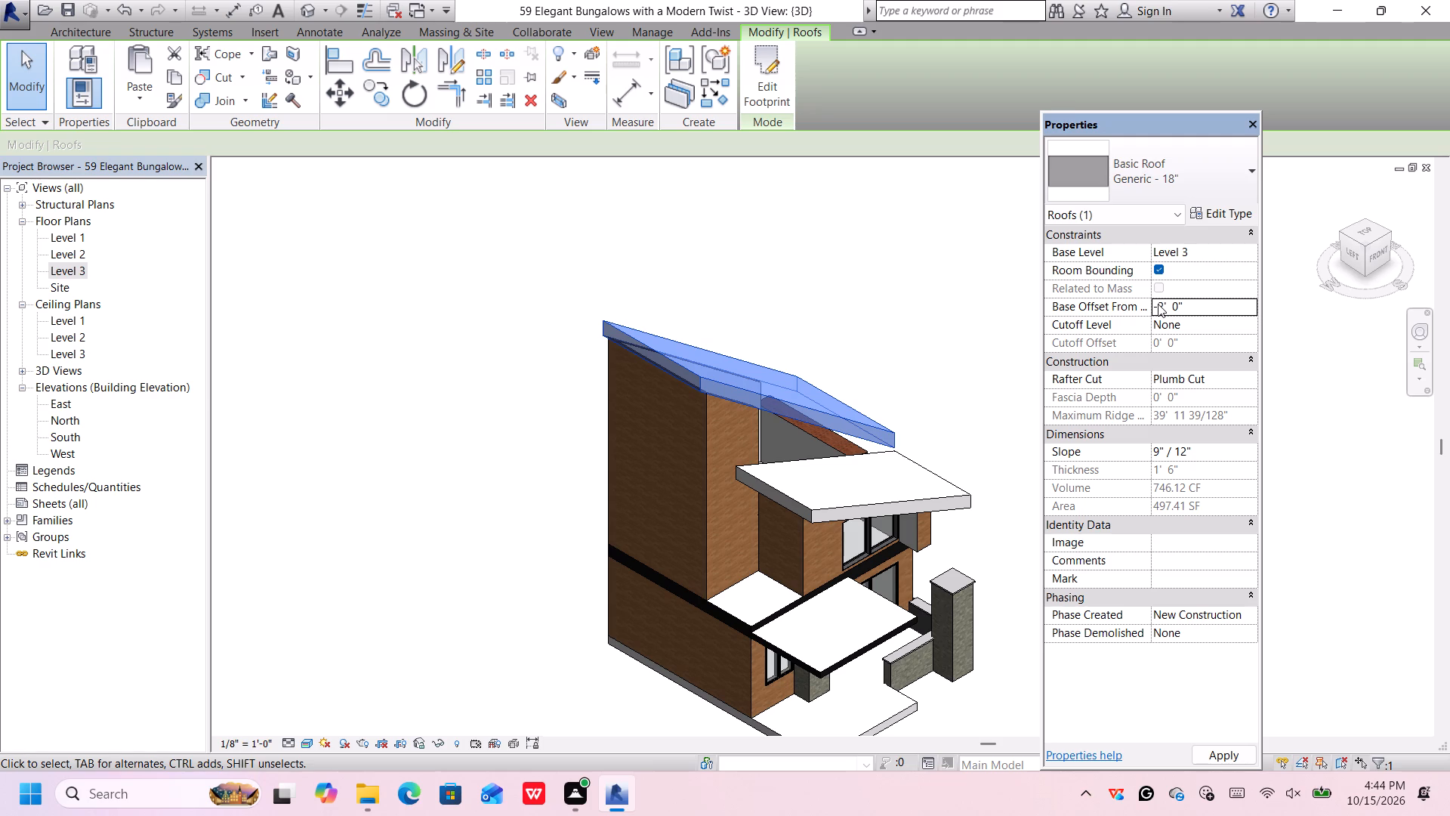
{"action": "key", "text": "Return"}
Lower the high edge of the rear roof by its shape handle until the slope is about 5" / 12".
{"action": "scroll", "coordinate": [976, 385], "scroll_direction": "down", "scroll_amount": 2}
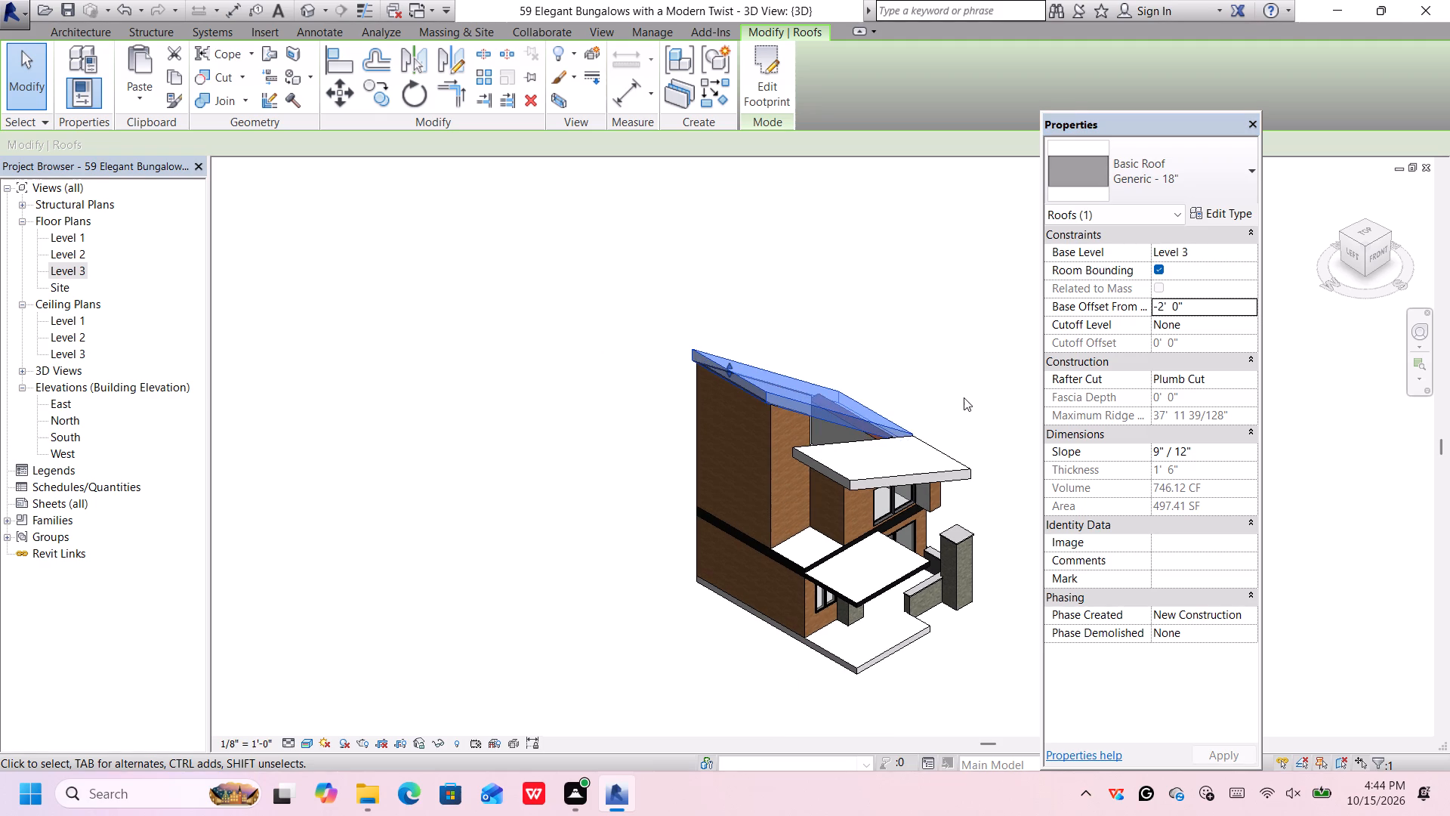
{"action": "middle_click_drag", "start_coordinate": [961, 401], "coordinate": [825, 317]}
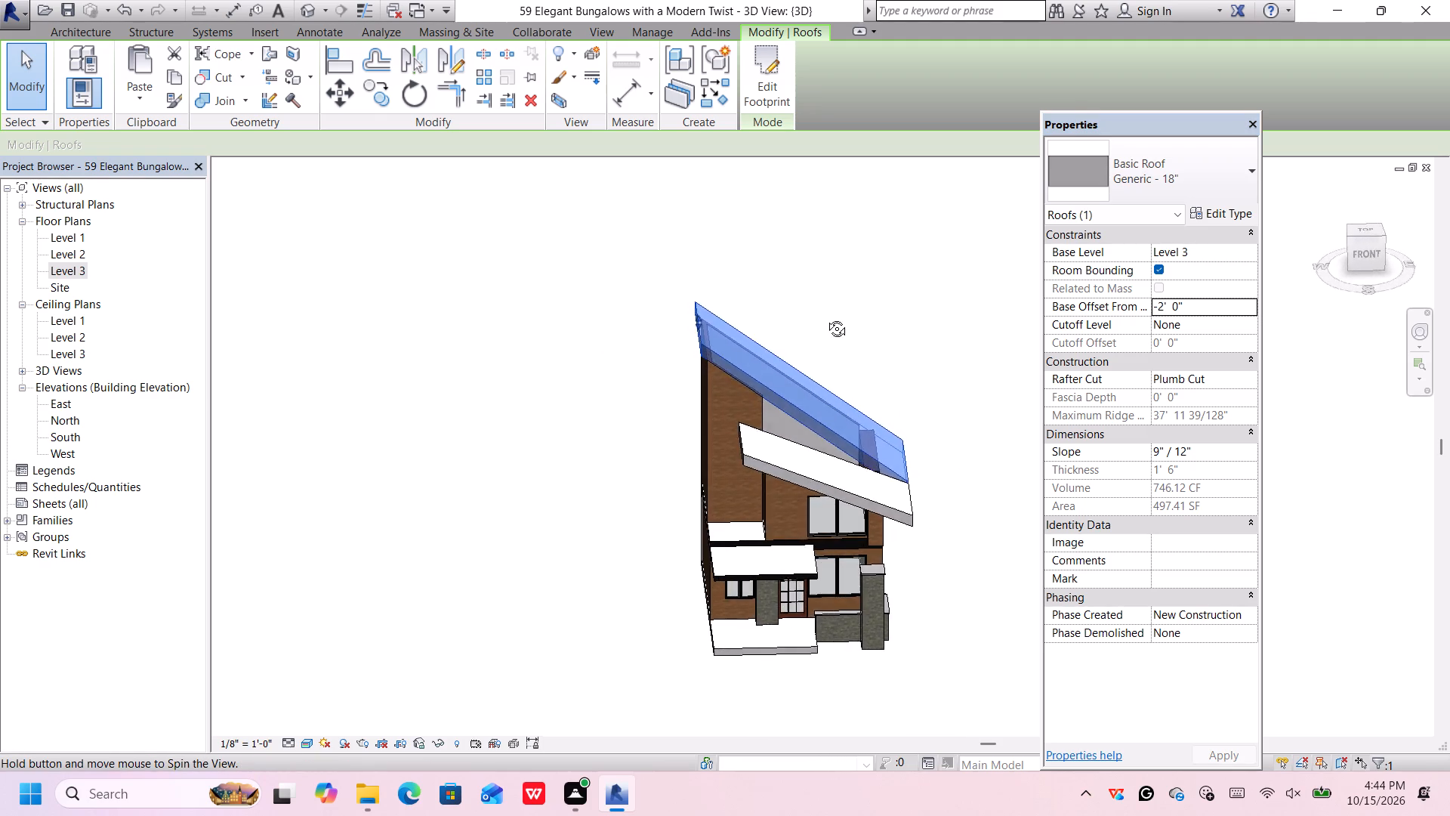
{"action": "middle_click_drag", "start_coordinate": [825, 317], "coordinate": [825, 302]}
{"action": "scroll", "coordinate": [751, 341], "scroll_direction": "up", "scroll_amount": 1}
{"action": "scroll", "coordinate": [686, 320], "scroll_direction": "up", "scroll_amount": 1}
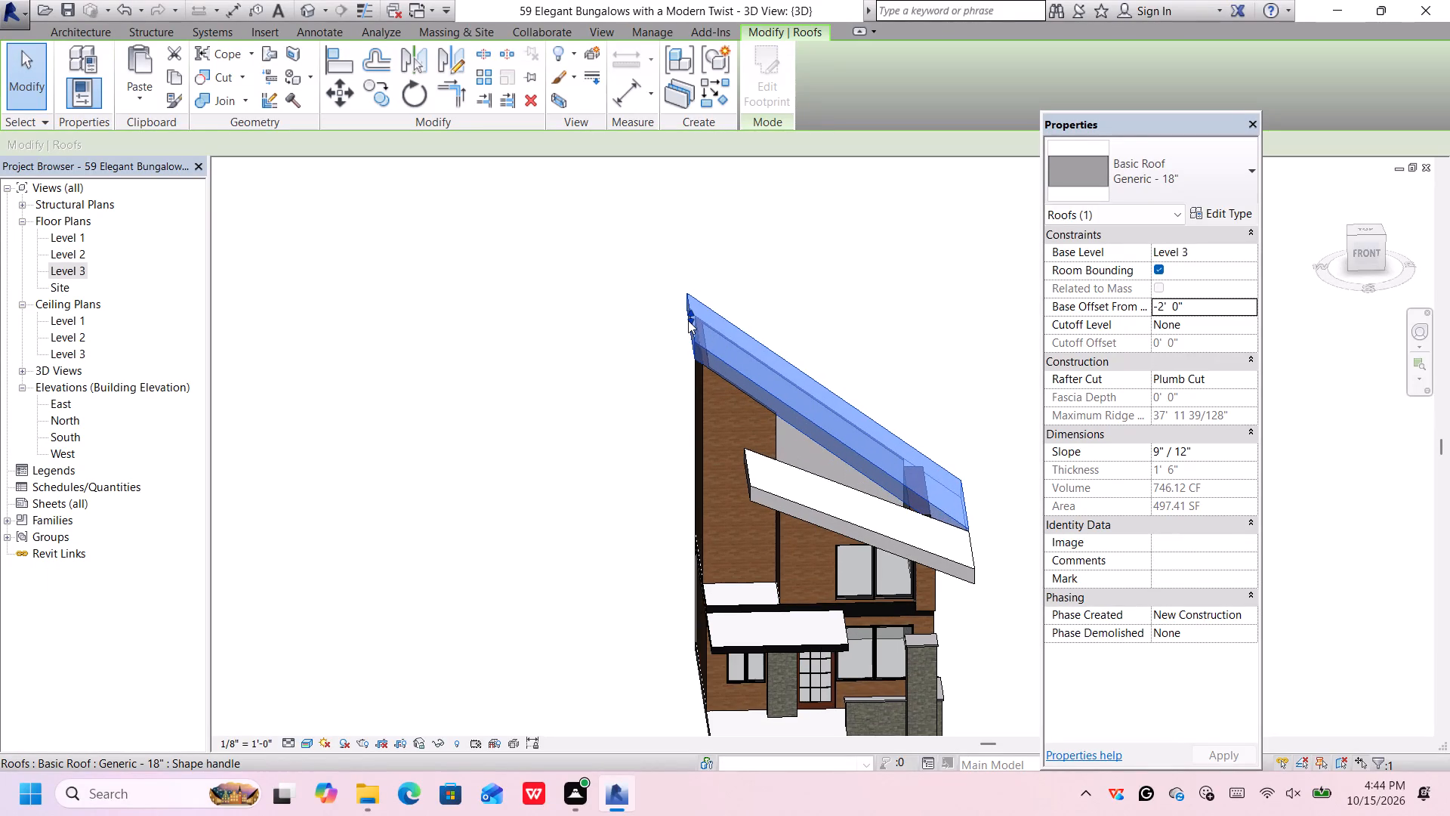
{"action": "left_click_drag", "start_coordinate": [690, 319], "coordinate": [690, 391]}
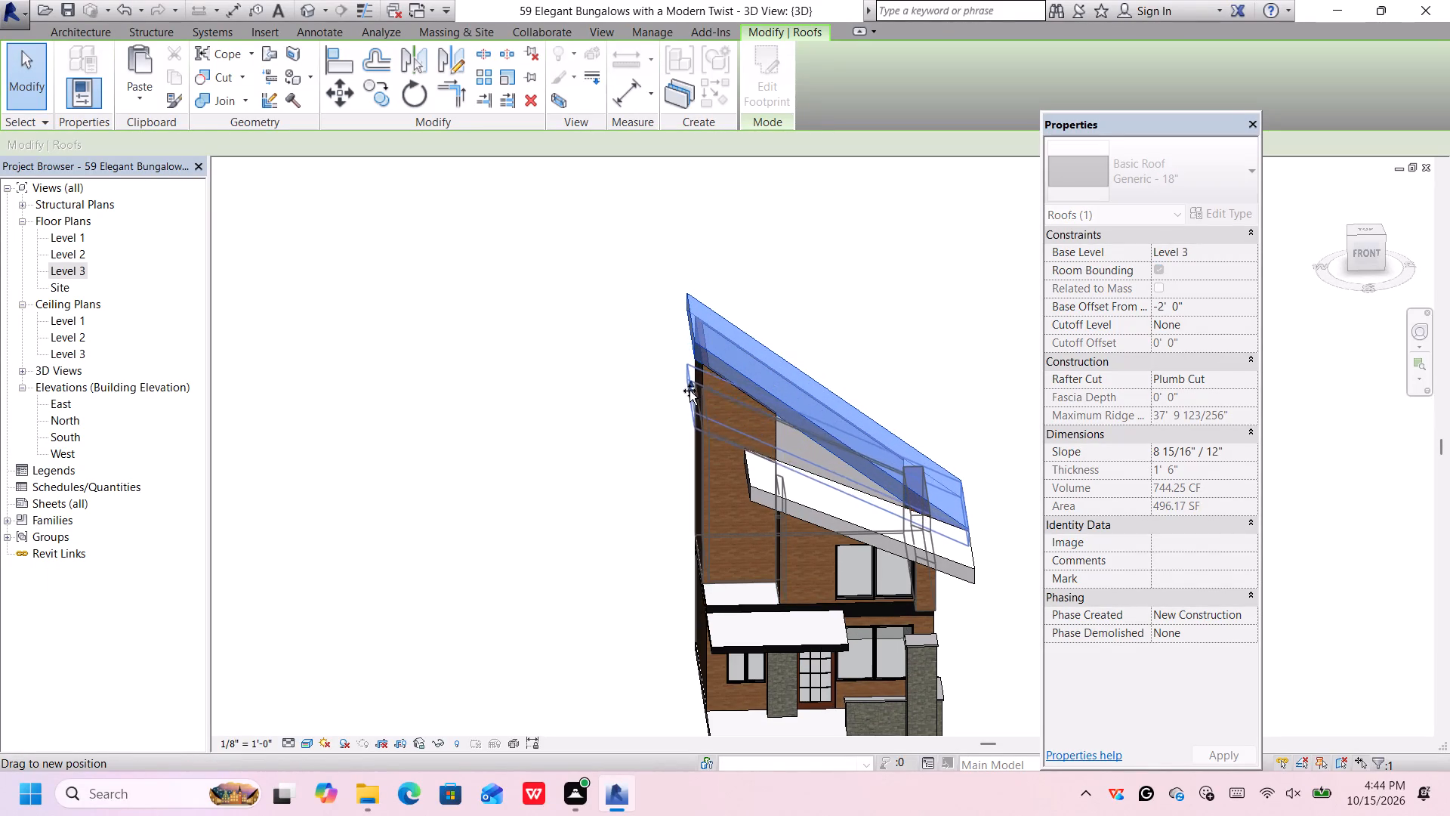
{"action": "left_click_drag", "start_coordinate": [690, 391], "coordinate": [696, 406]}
Examine from the front how the rear roof lines up with the front roof and the upper-floor walls.
{"action": "scroll", "coordinate": [714, 392], "scroll_direction": "down", "scroll_amount": 3}
{"action": "middle_click_drag", "start_coordinate": [918, 475], "coordinate": [870, 408]}
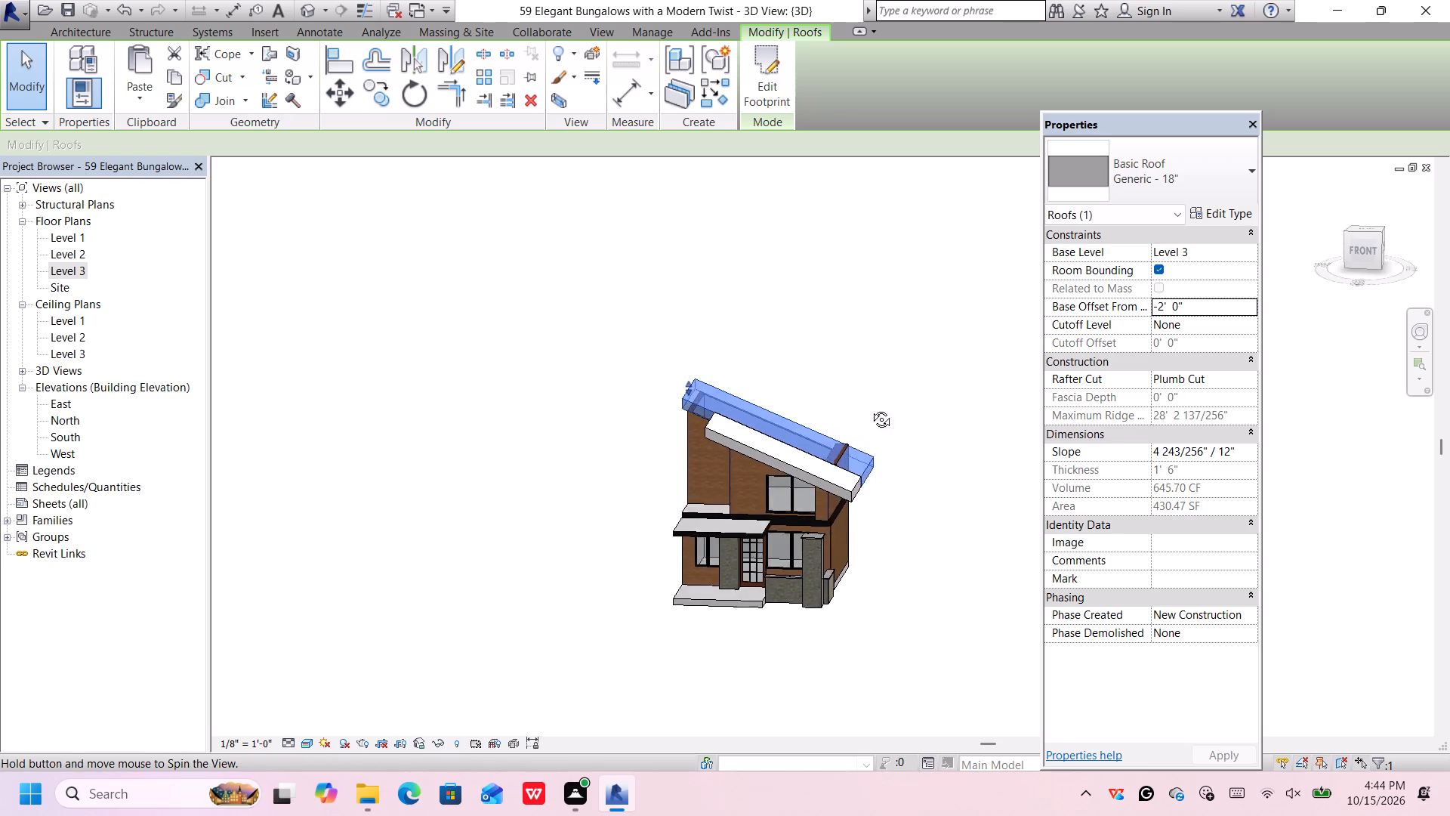
{"action": "middle_click_drag", "start_coordinate": [870, 408], "coordinate": [888, 325]}
{"action": "scroll", "coordinate": [877, 430], "scroll_direction": "up", "scroll_amount": 6}
{"action": "scroll", "coordinate": [758, 499], "scroll_direction": "up", "scroll_amount": 4}
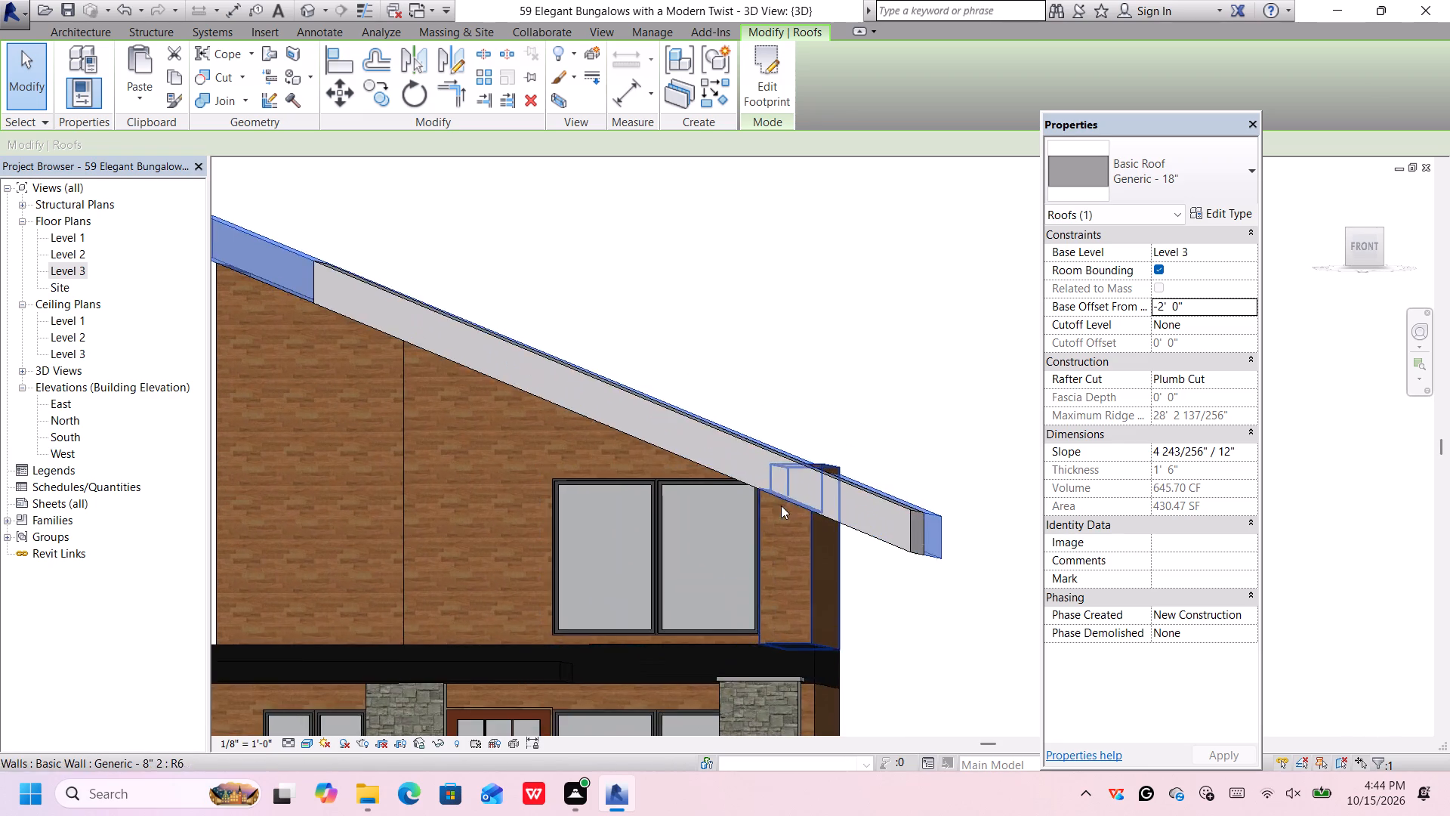
{"action": "scroll", "coordinate": [790, 507], "scroll_direction": "down", "scroll_amount": 4}
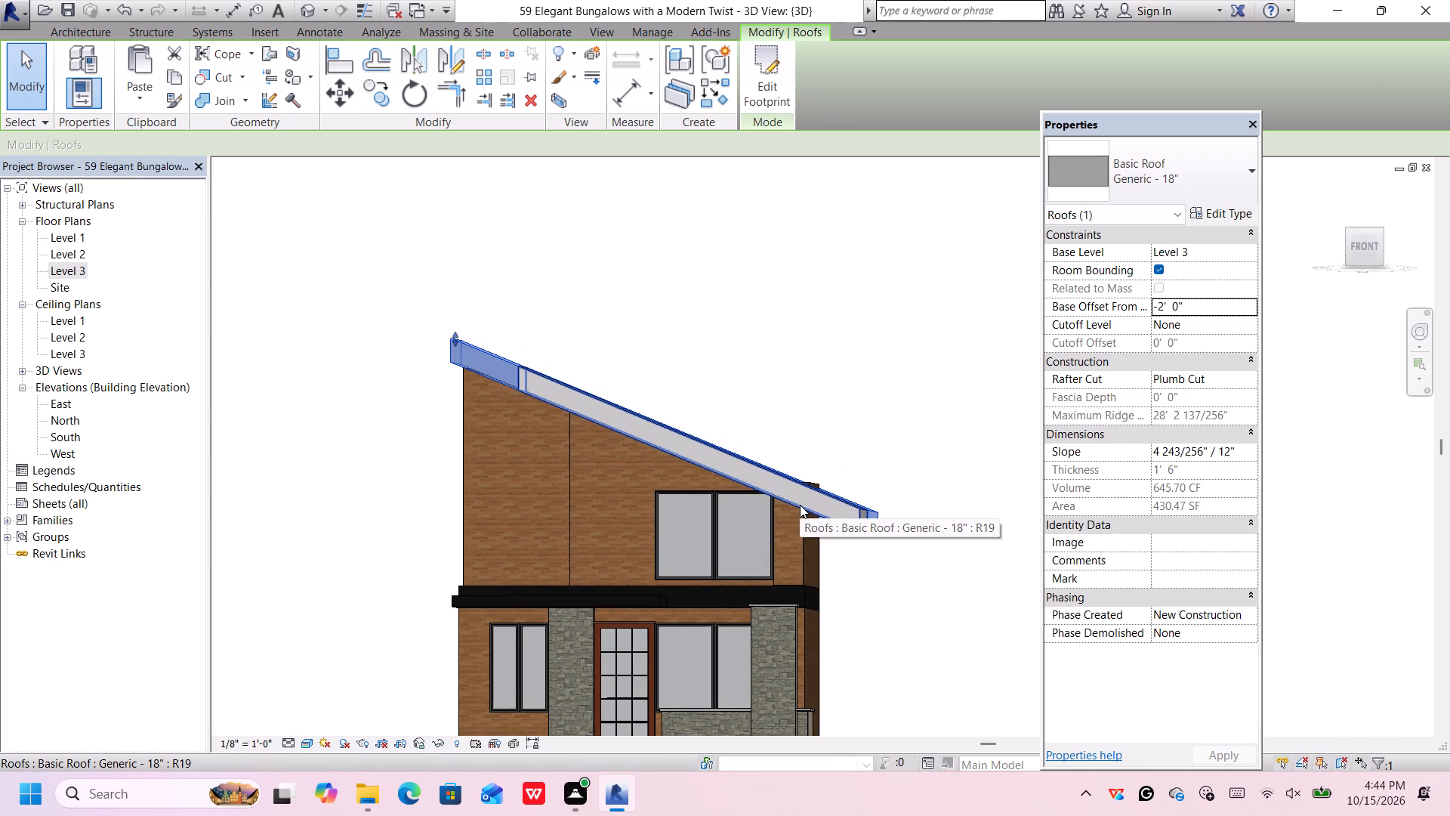
{"action": "scroll", "coordinate": [802, 506], "scroll_direction": "down", "scroll_amount": 1}
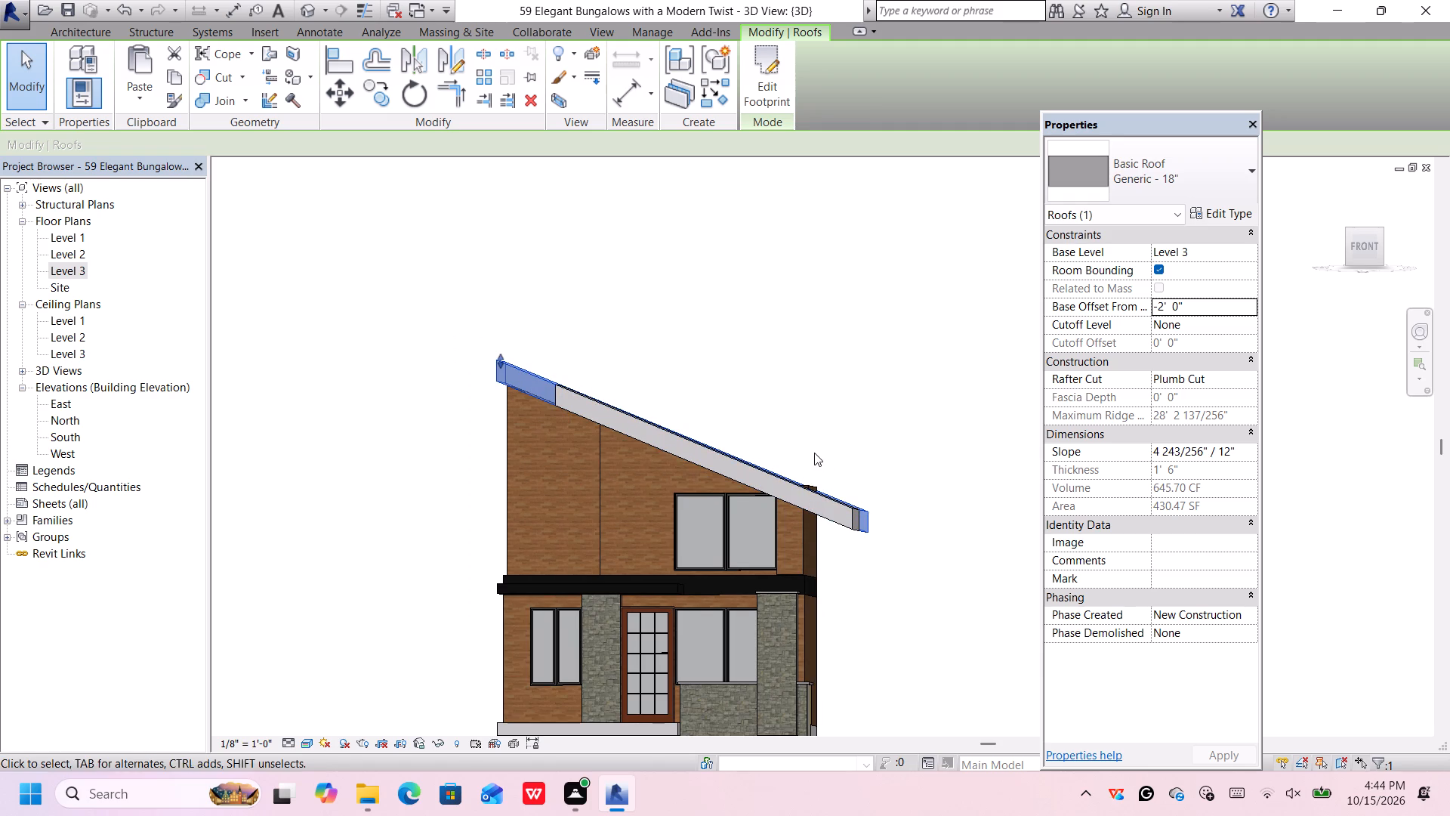
{"action": "middle_click", "coordinate": [814, 452]}
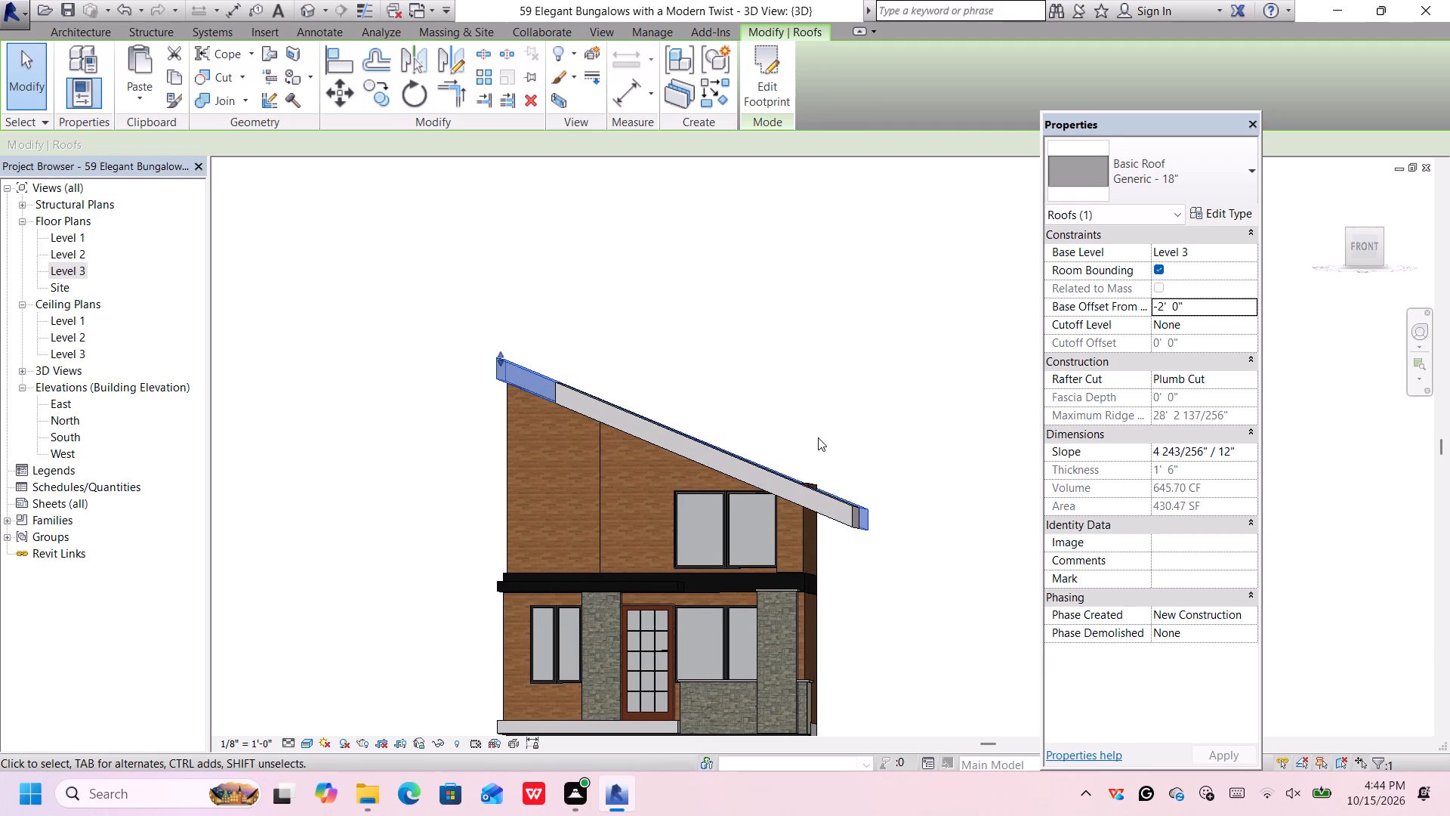
{"action": "scroll", "coordinate": [818, 437], "scroll_direction": "down", "scroll_amount": 1}
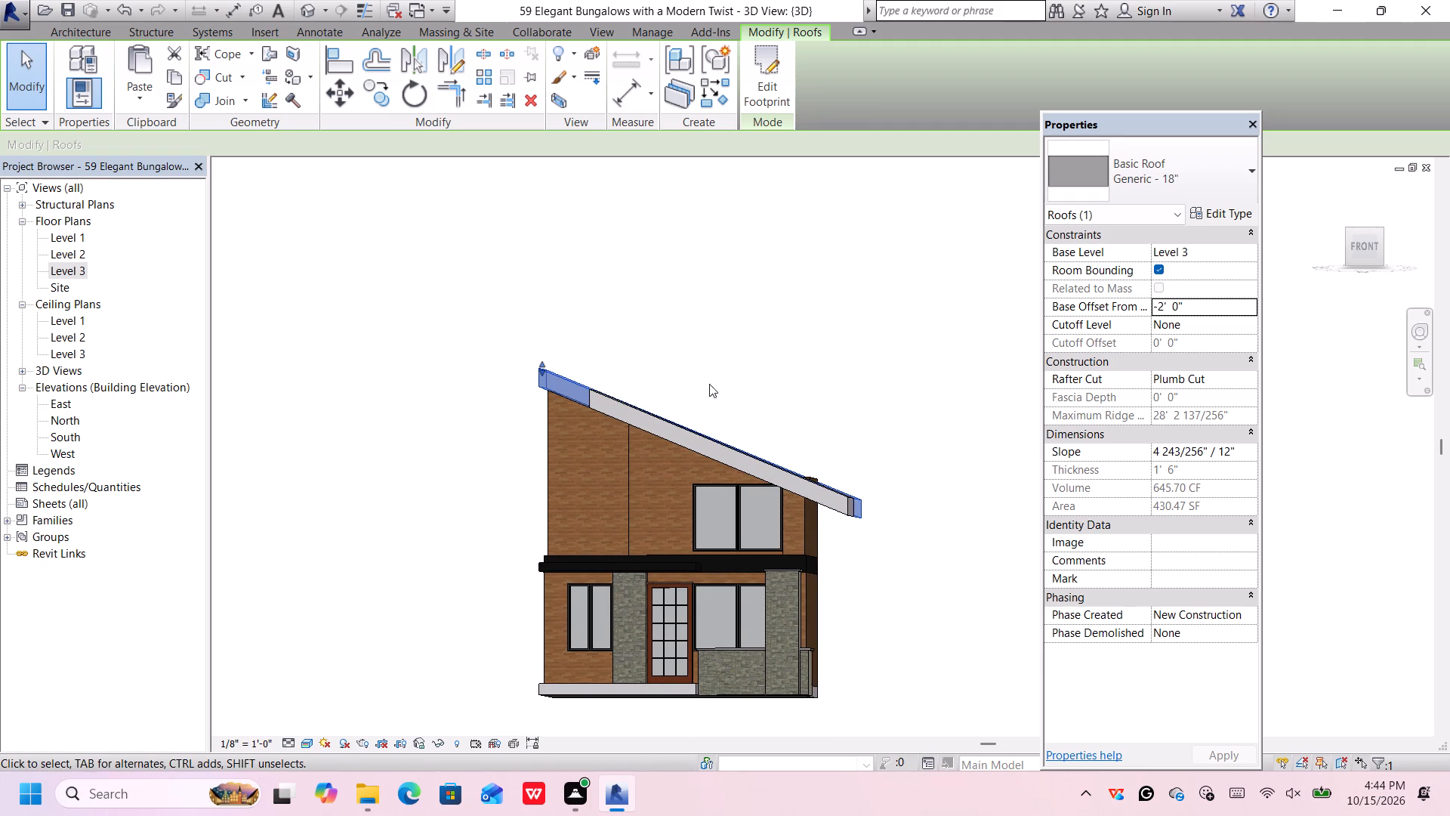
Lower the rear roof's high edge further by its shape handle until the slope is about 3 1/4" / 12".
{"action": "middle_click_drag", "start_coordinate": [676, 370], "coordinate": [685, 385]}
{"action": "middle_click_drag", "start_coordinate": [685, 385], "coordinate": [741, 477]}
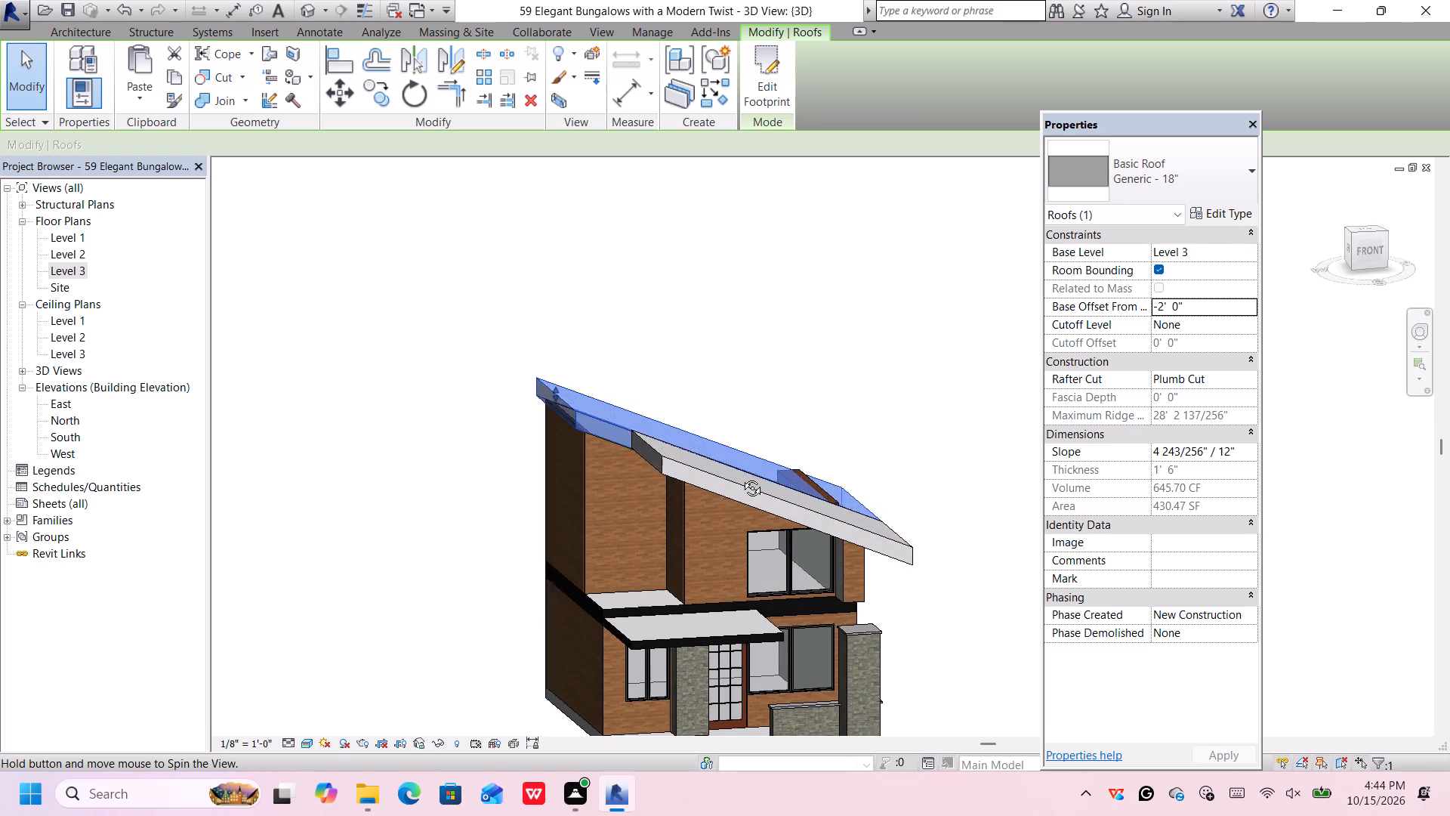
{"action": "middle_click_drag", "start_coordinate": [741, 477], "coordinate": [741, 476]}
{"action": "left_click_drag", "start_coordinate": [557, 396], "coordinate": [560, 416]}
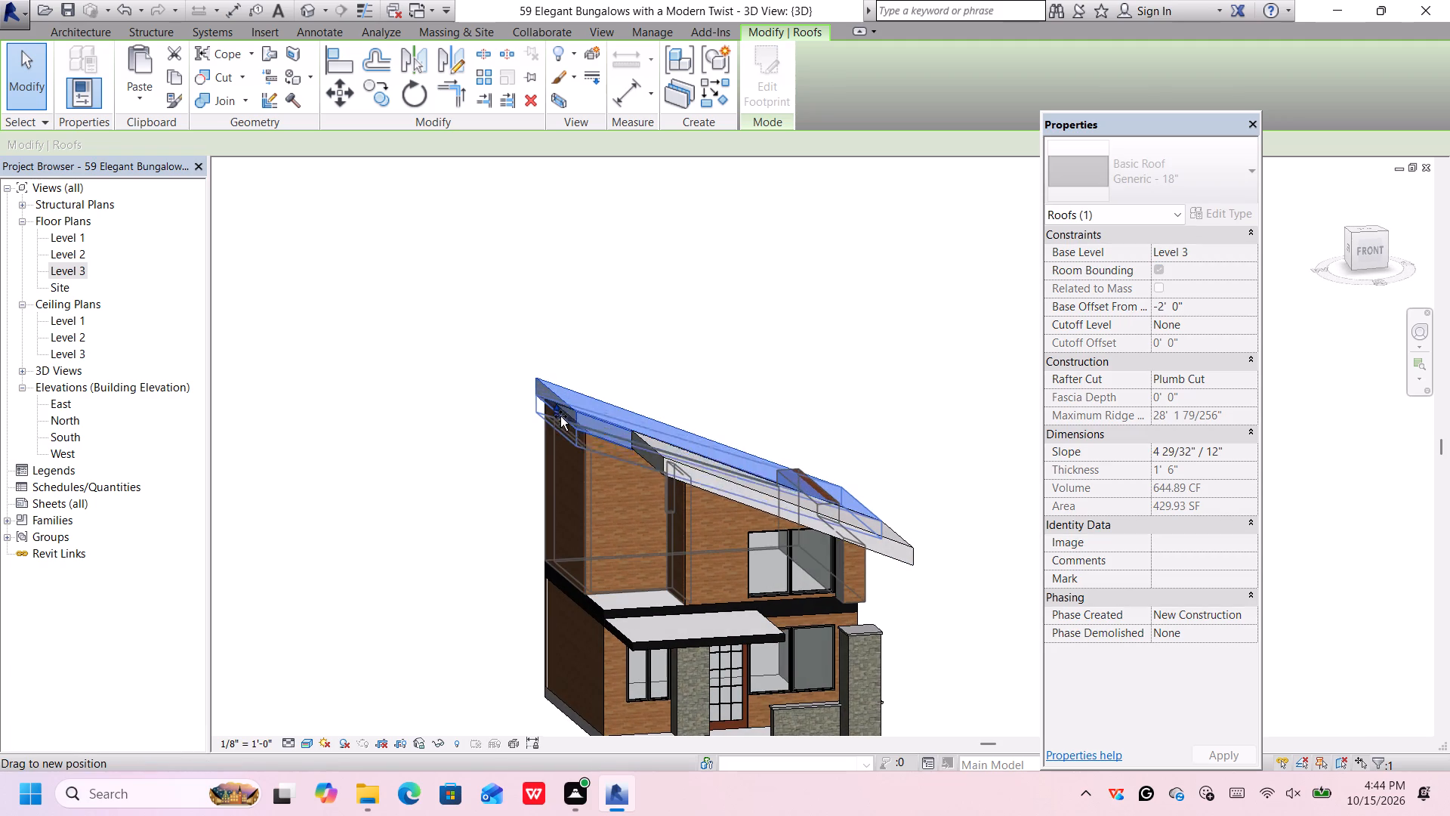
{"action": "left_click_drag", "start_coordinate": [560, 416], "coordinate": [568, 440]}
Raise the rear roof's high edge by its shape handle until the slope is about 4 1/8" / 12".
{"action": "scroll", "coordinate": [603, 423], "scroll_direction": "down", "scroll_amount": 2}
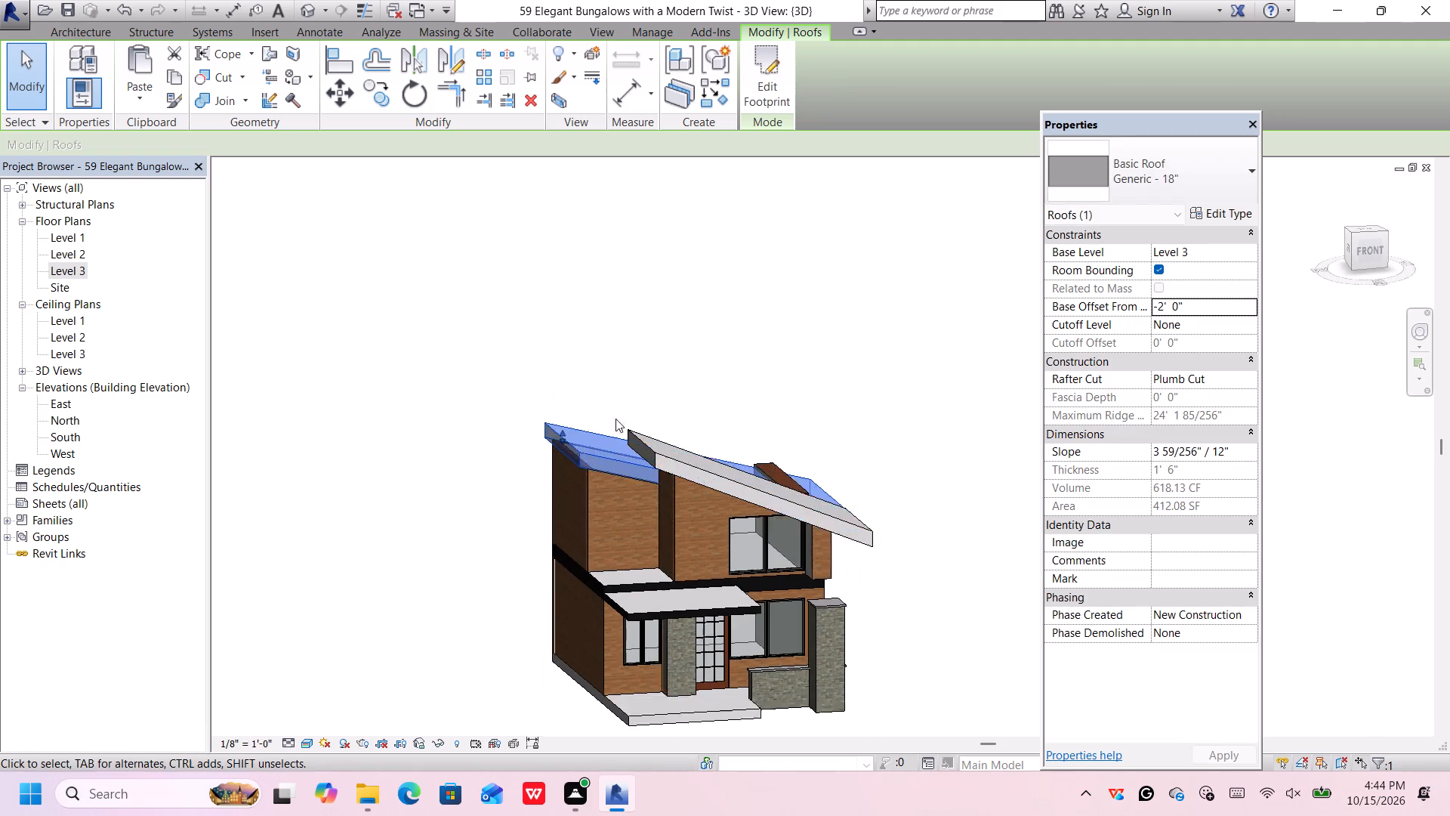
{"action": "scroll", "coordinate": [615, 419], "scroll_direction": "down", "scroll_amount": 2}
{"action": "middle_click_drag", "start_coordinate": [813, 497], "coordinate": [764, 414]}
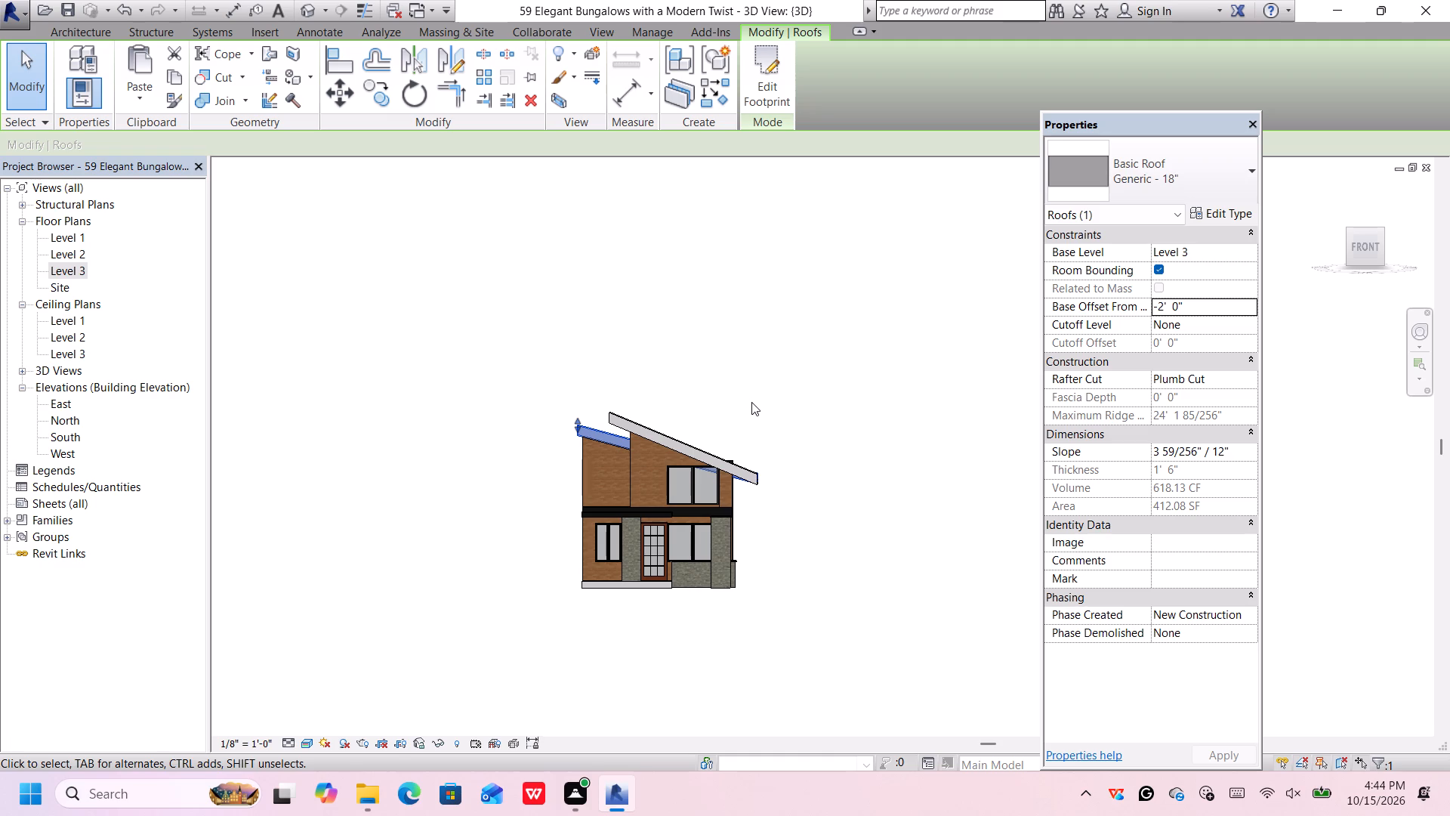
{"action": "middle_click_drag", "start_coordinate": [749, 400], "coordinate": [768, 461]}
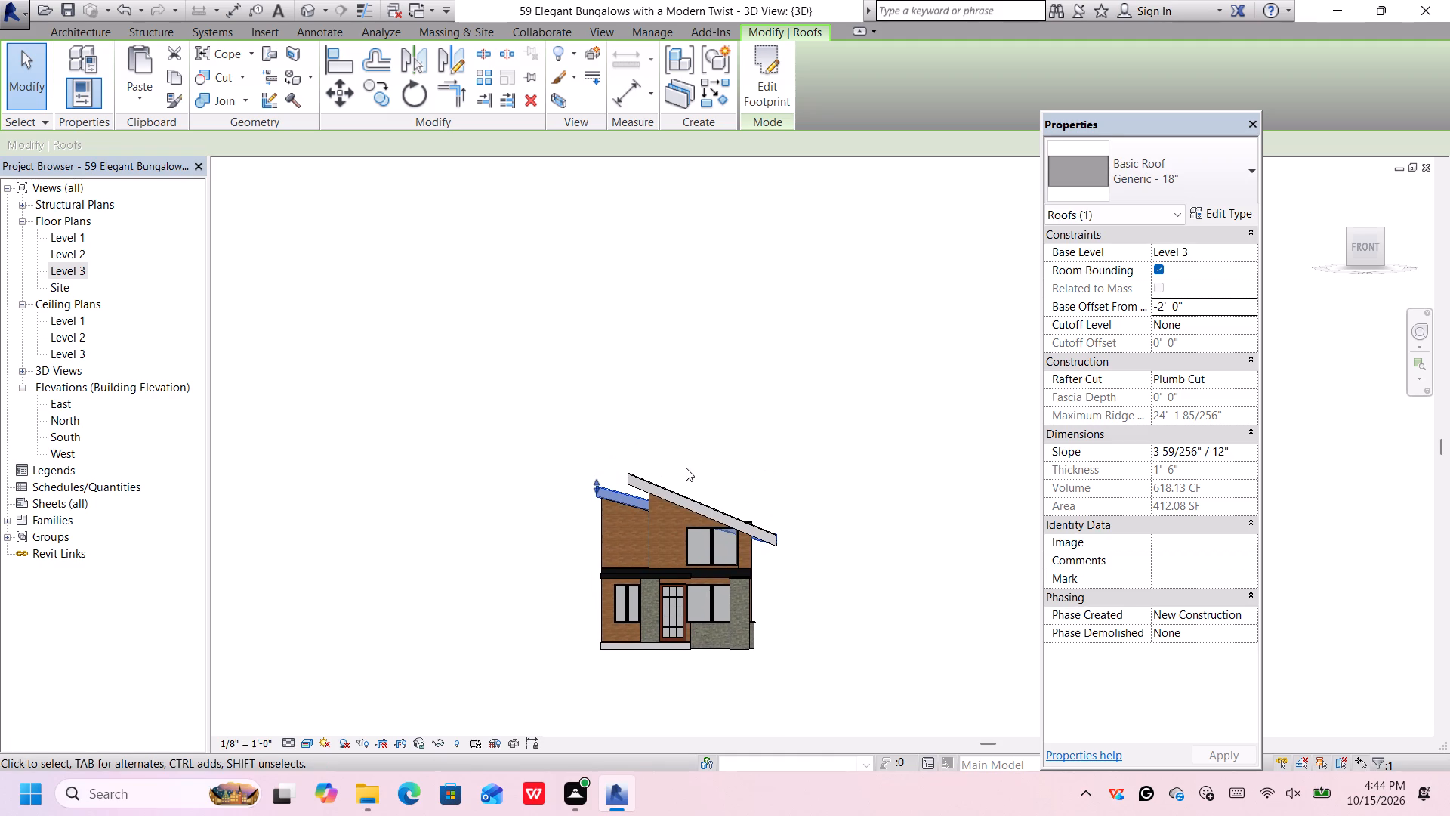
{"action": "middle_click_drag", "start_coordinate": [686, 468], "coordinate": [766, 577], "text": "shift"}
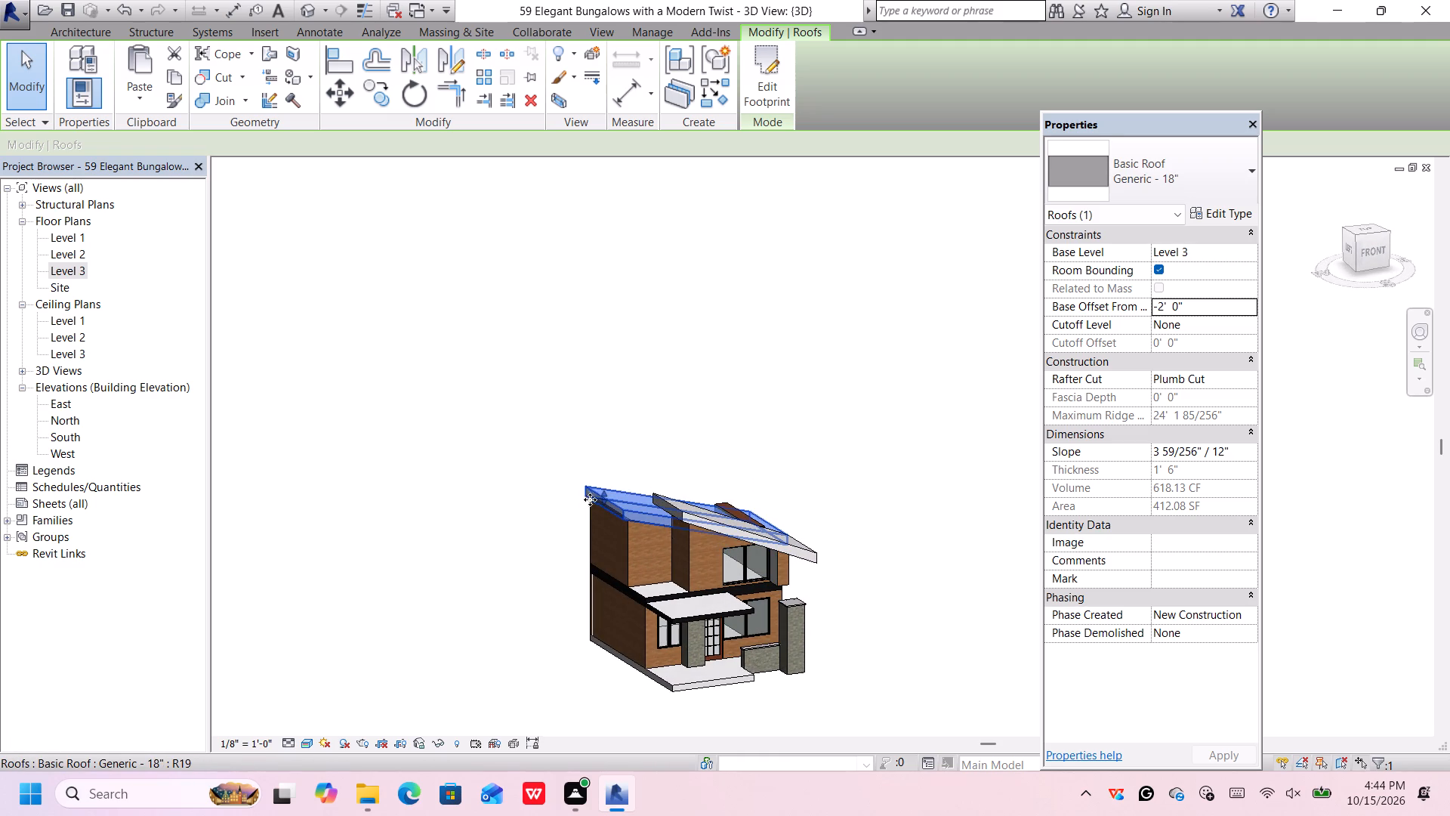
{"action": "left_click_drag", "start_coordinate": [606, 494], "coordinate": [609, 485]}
Adjust the rear roof's high edge by its shape handle until the slope is about 4 11/16" / 12".
{"action": "scroll", "coordinate": [707, 469], "scroll_direction": "down", "scroll_amount": 2}
{"action": "middle_click_drag", "start_coordinate": [791, 536], "coordinate": [767, 518], "text": "shift"}
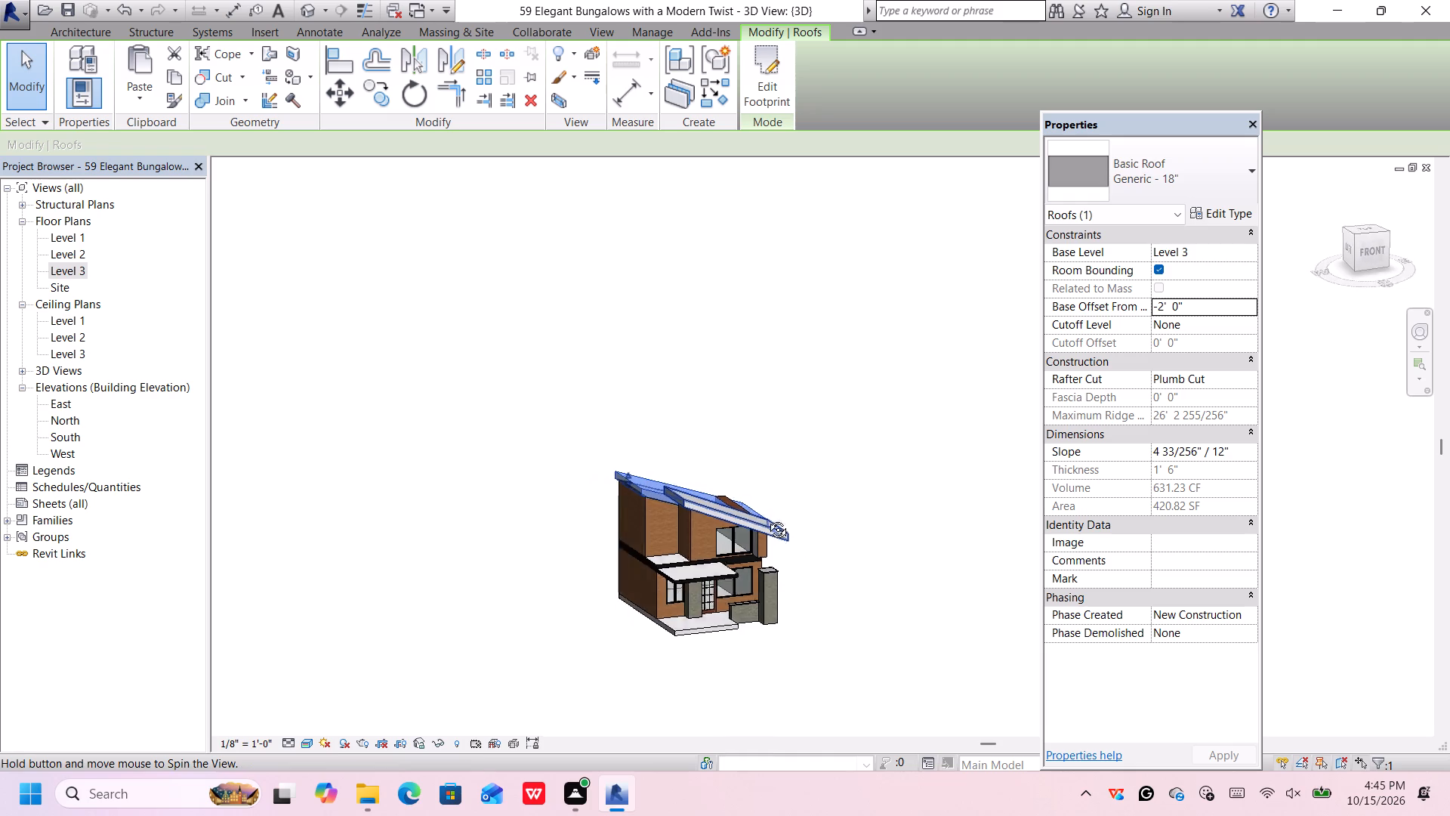
{"action": "middle_click_drag", "start_coordinate": [767, 518], "coordinate": [730, 434], "text": "shift"}
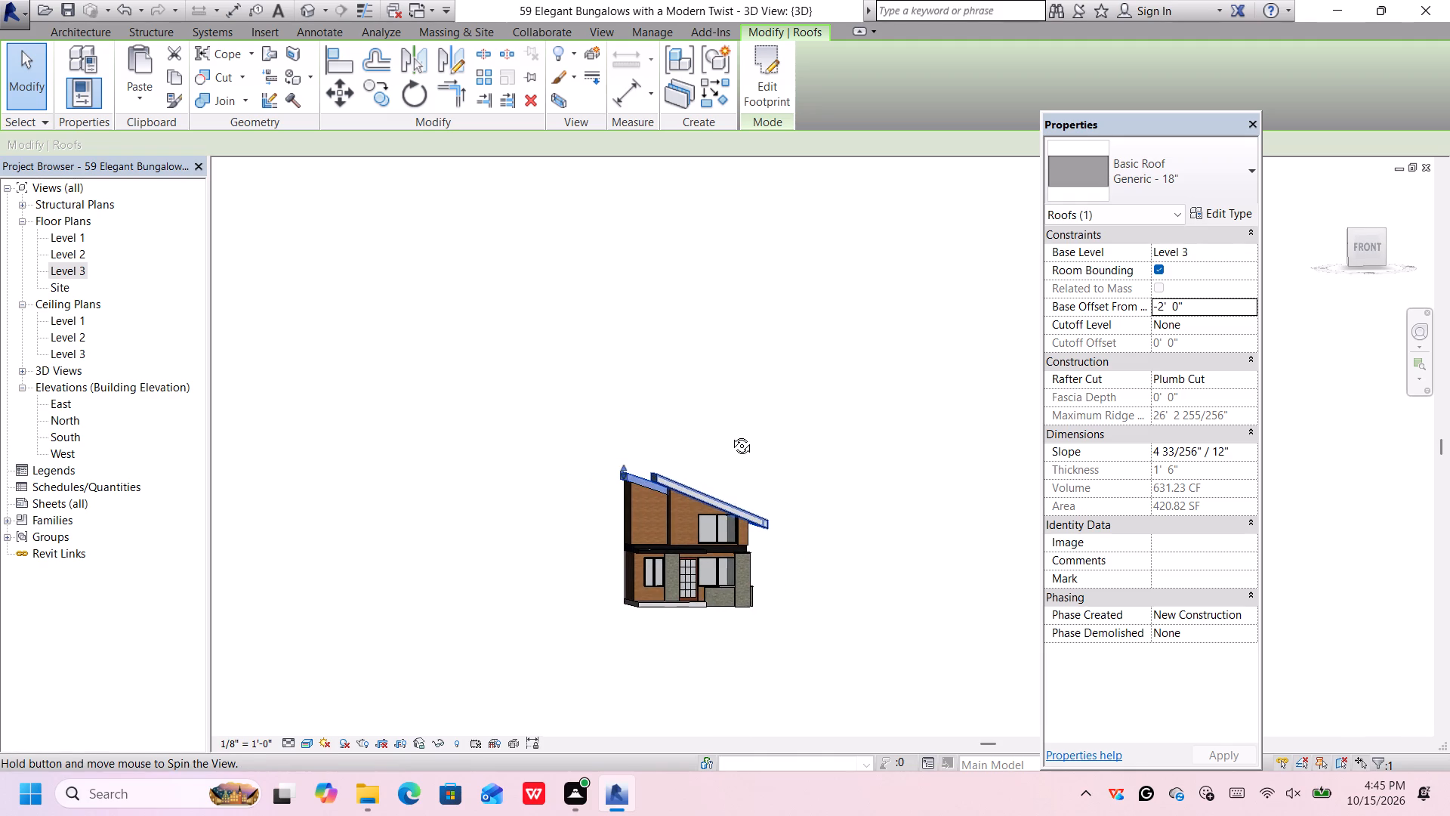
{"action": "middle_click_drag", "start_coordinate": [730, 434], "coordinate": [733, 437], "text": "shift"}
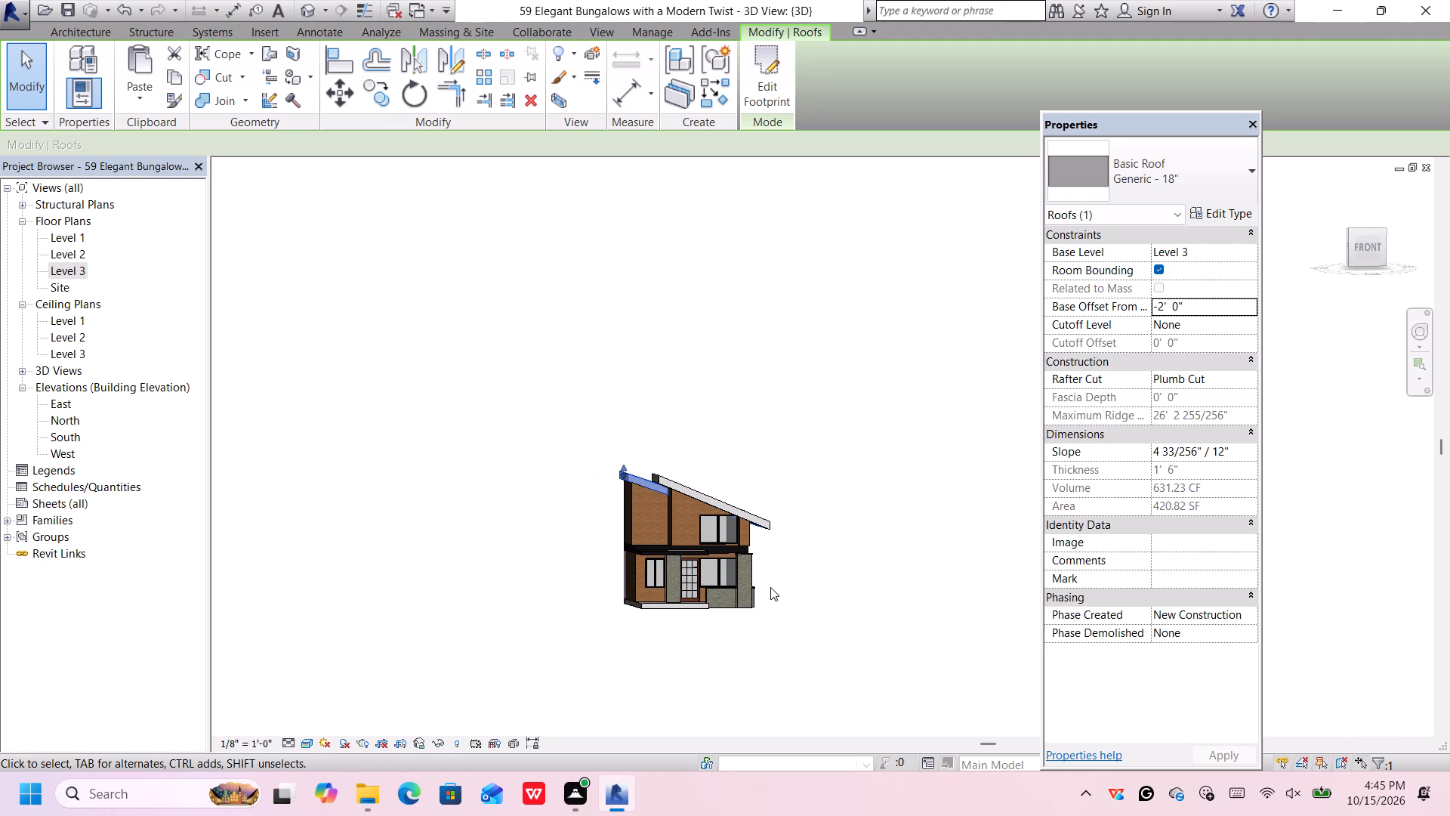
{"action": "middle_click_drag", "start_coordinate": [772, 591], "coordinate": [782, 599]}
{"action": "middle_click_drag", "start_coordinate": [782, 601], "coordinate": [788, 552], "text": "shift"}
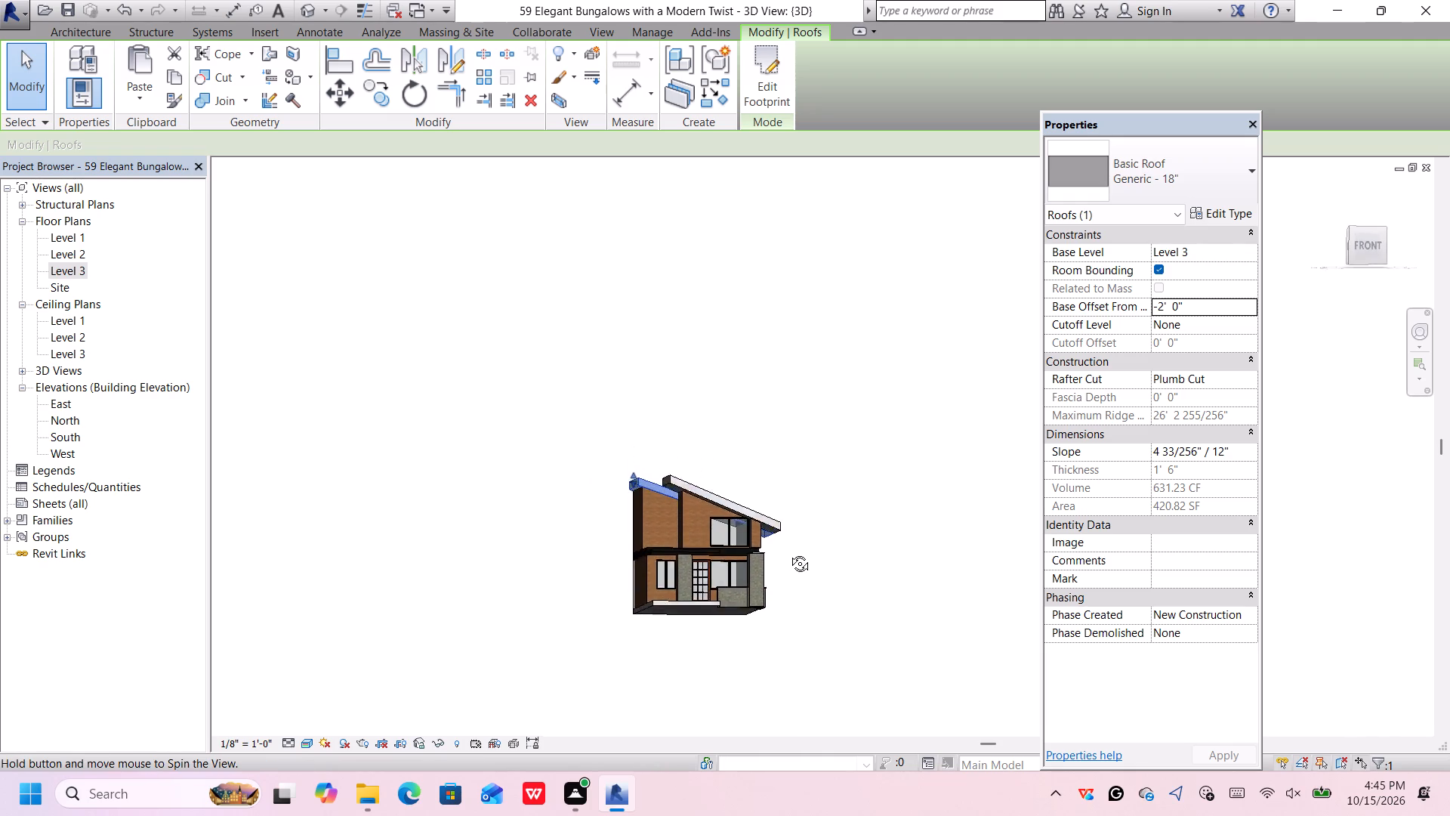
{"action": "middle_click_drag", "start_coordinate": [788, 552], "coordinate": [795, 644], "text": "shift"}
{"action": "scroll", "coordinate": [649, 478], "scroll_direction": "up", "scroll_amount": 2}
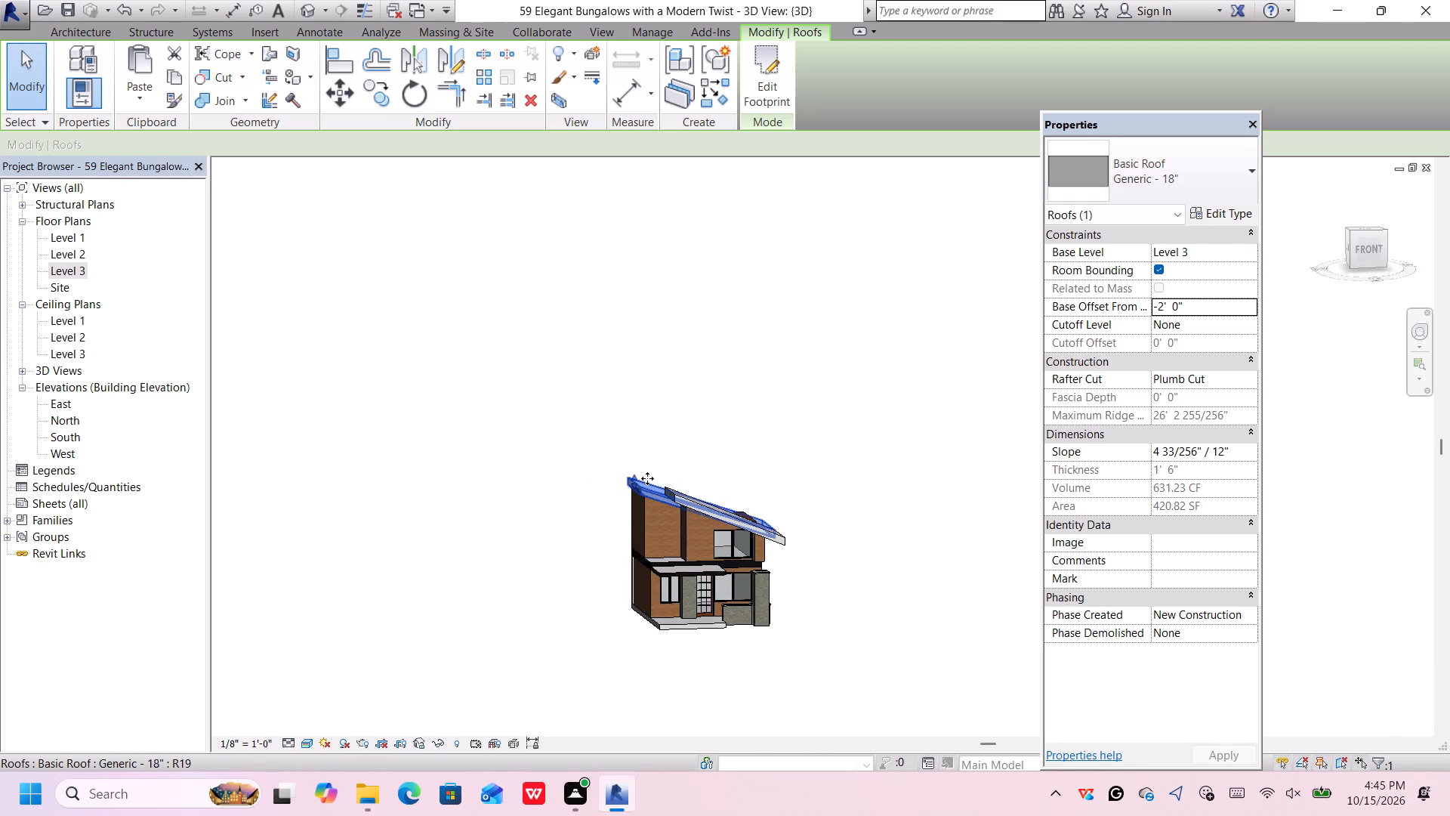
{"action": "scroll", "coordinate": [647, 478], "scroll_direction": "up", "scroll_amount": 4}
{"action": "left_click_drag", "start_coordinate": [616, 484], "coordinate": [616, 482]}
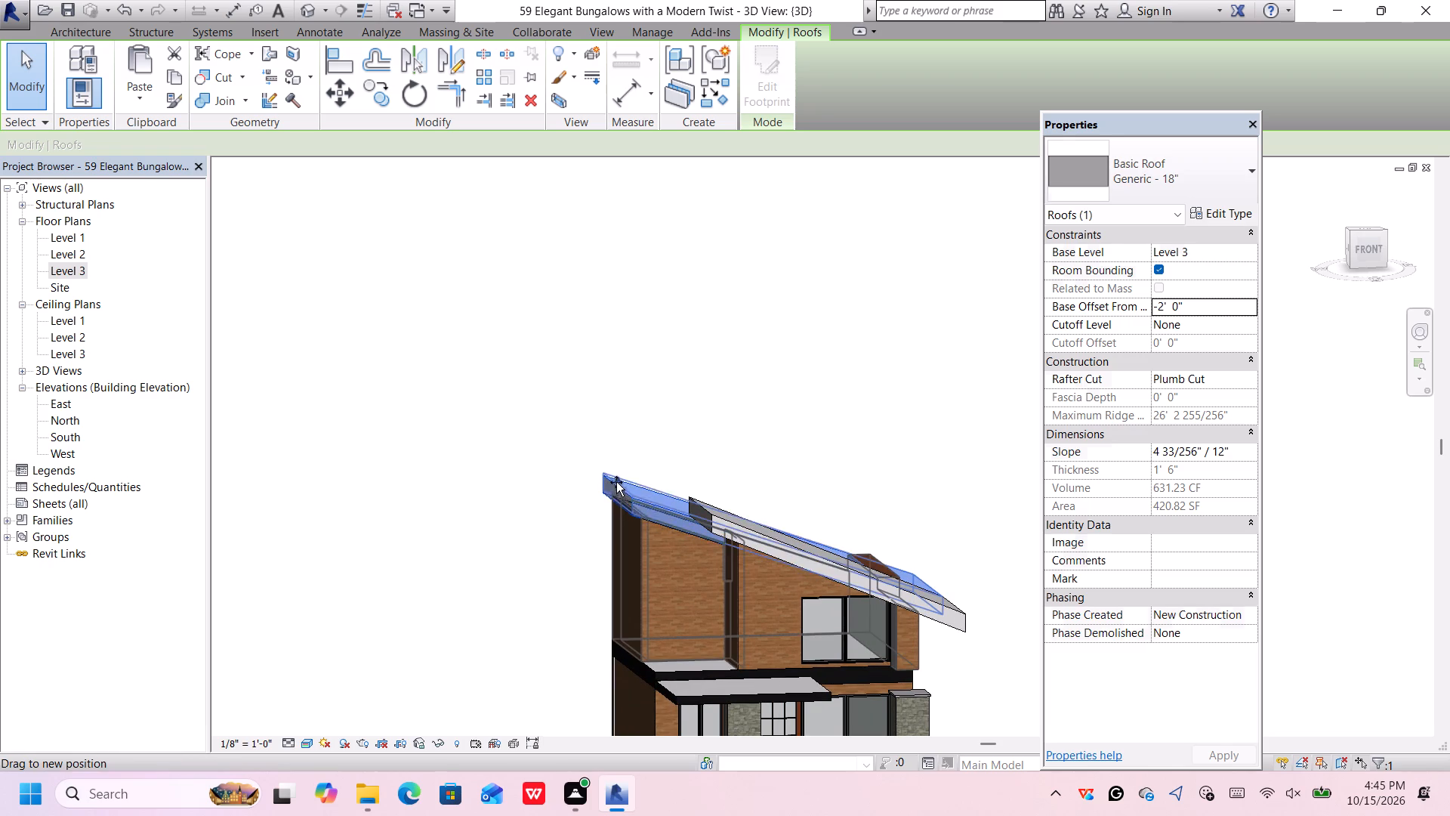
{"action": "left_click_drag", "start_coordinate": [616, 482], "coordinate": [611, 462]}
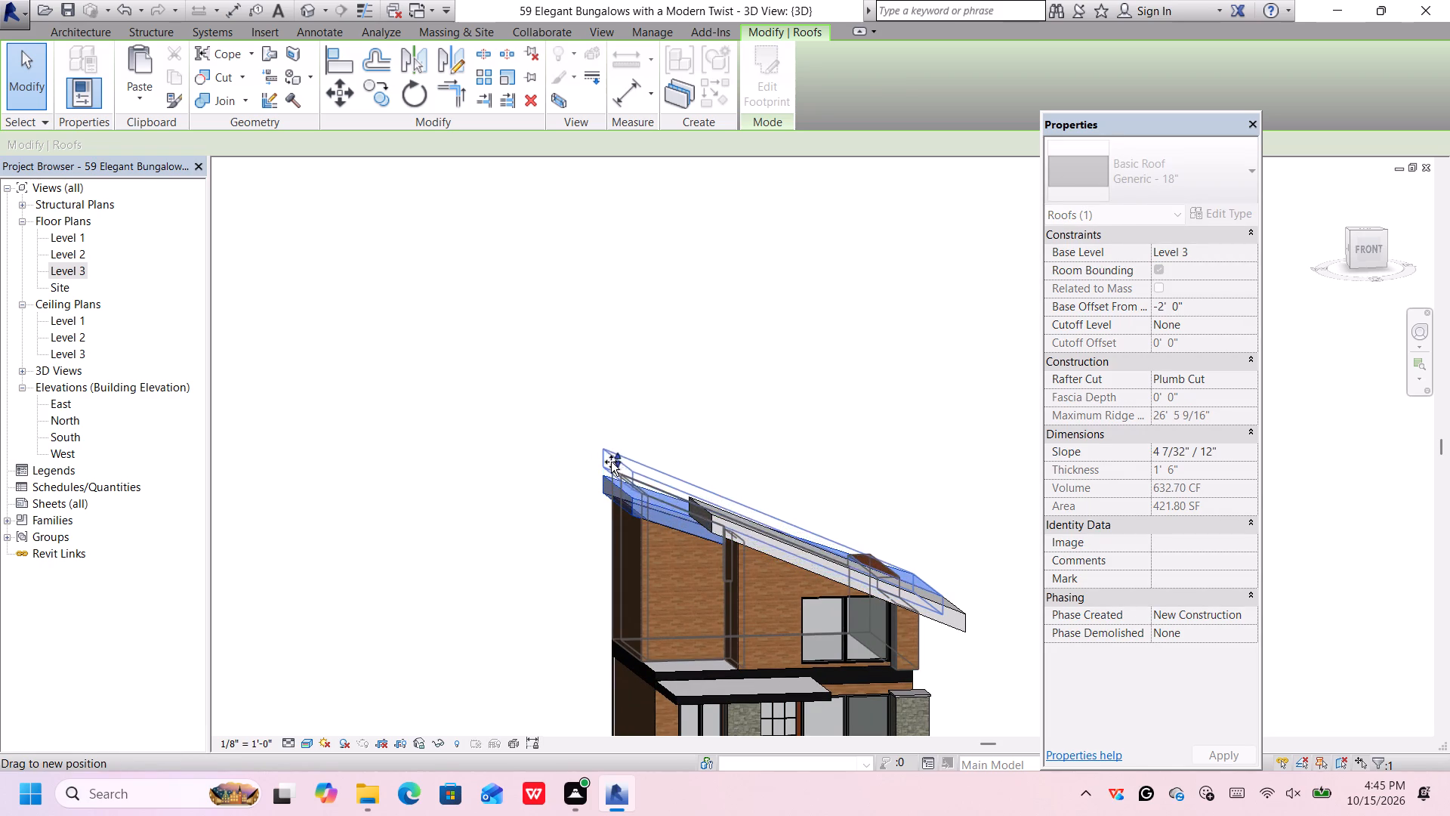
{"action": "left_click_drag", "start_coordinate": [611, 462], "coordinate": [626, 479]}
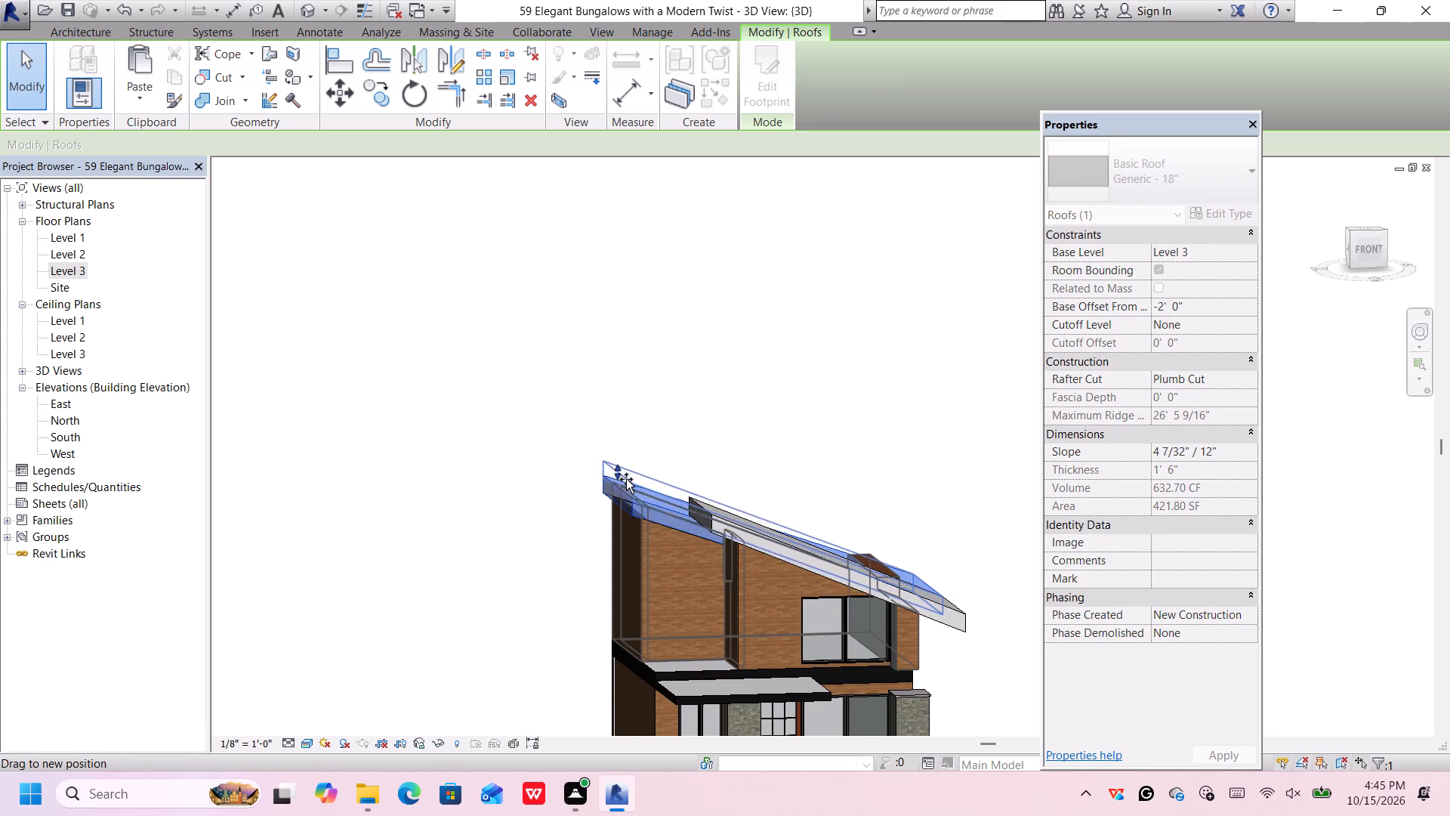
{"action": "left_click_drag", "start_coordinate": [626, 479], "coordinate": [609, 472]}
Examine from below, the front and above how the rear roof's edge meets the front roof and the upper-floor walls.
{"action": "scroll", "coordinate": [696, 449], "scroll_direction": "down", "scroll_amount": 2}
{"action": "scroll", "coordinate": [883, 545], "scroll_direction": "down", "scroll_amount": 1}
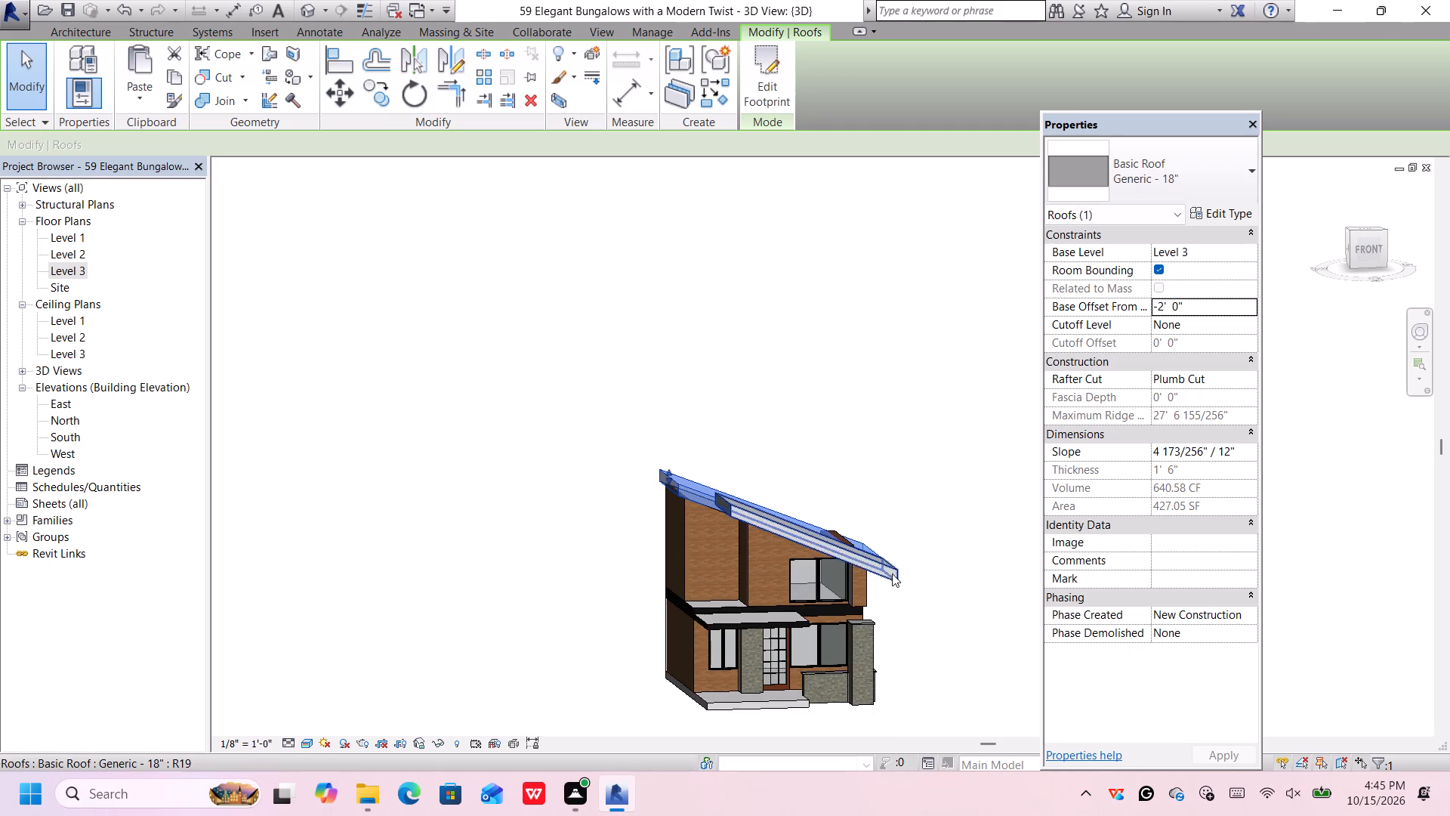
{"action": "middle_click_drag", "start_coordinate": [909, 607], "coordinate": [995, 533], "text": "shift"}
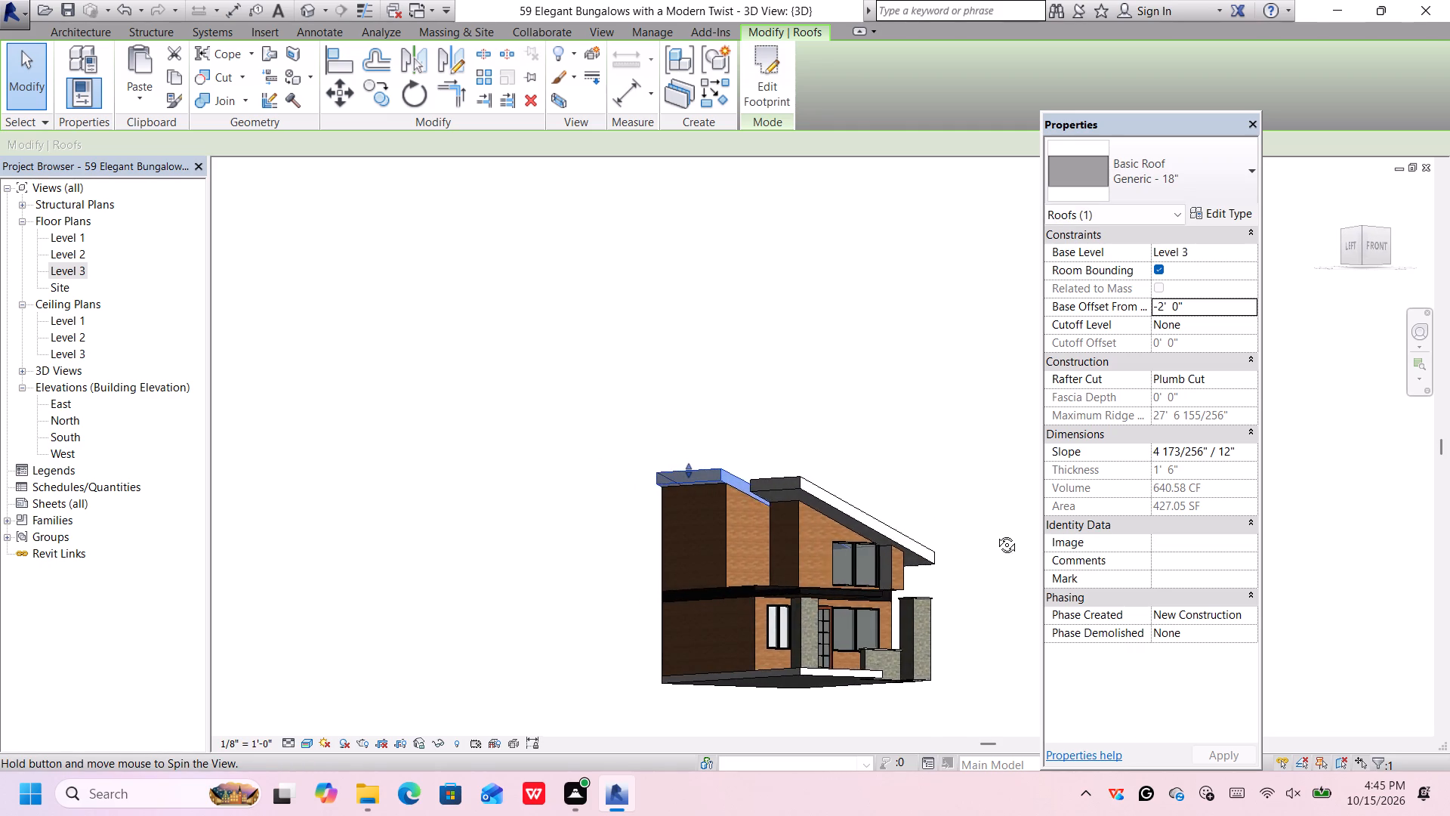
{"action": "scroll", "coordinate": [734, 506], "scroll_direction": "up", "scroll_amount": 4}
{"action": "scroll", "coordinate": [831, 447], "scroll_direction": "up", "scroll_amount": 1}
{"action": "scroll", "coordinate": [852, 423], "scroll_direction": "down", "scroll_amount": 2}
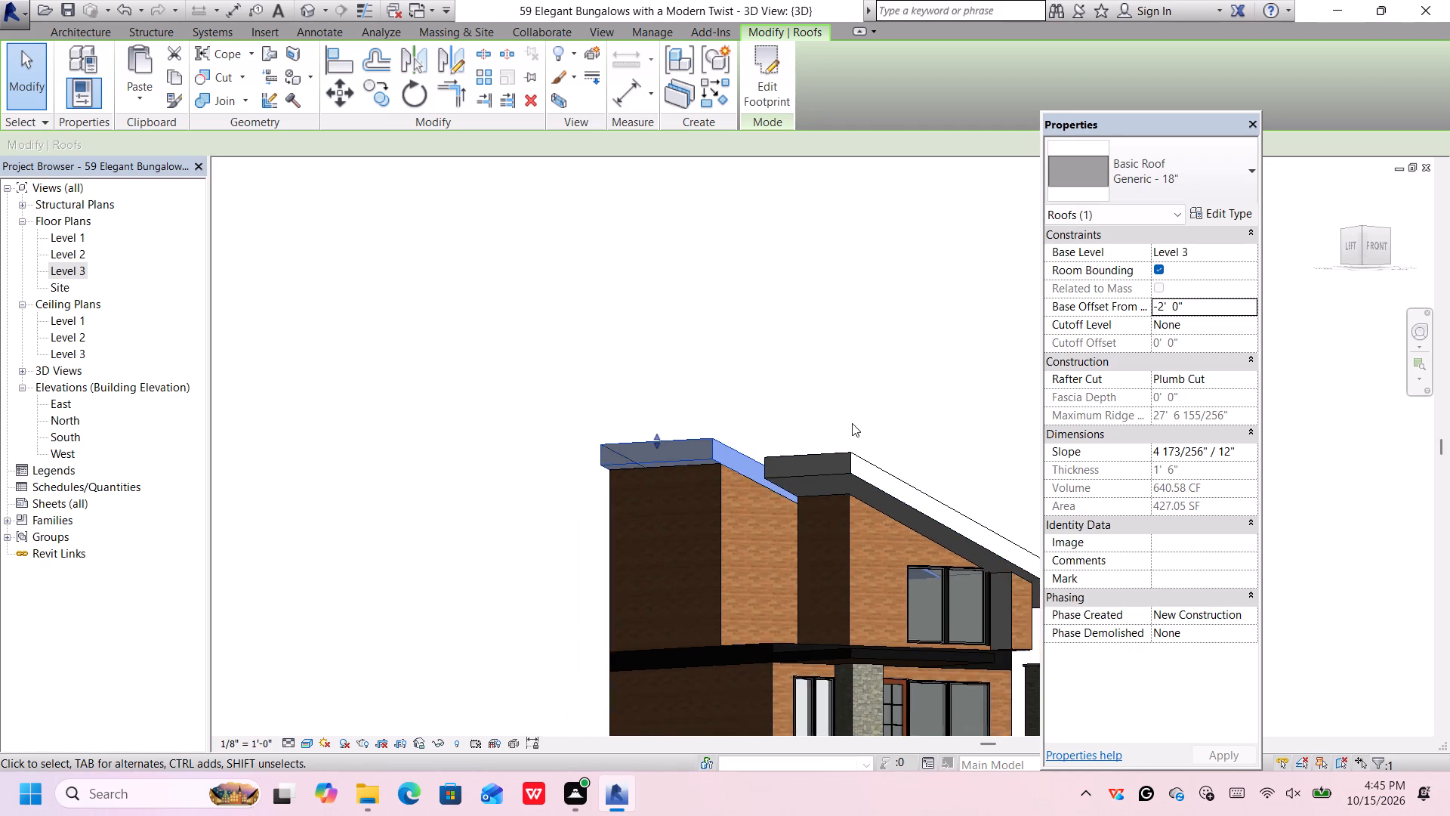
{"action": "scroll", "coordinate": [852, 423], "scroll_direction": "down", "scroll_amount": 2}
{"action": "scroll", "coordinate": [876, 414], "scroll_direction": "up", "scroll_amount": 2}
{"action": "middle_click_drag", "start_coordinate": [896, 411], "coordinate": [790, 384]}
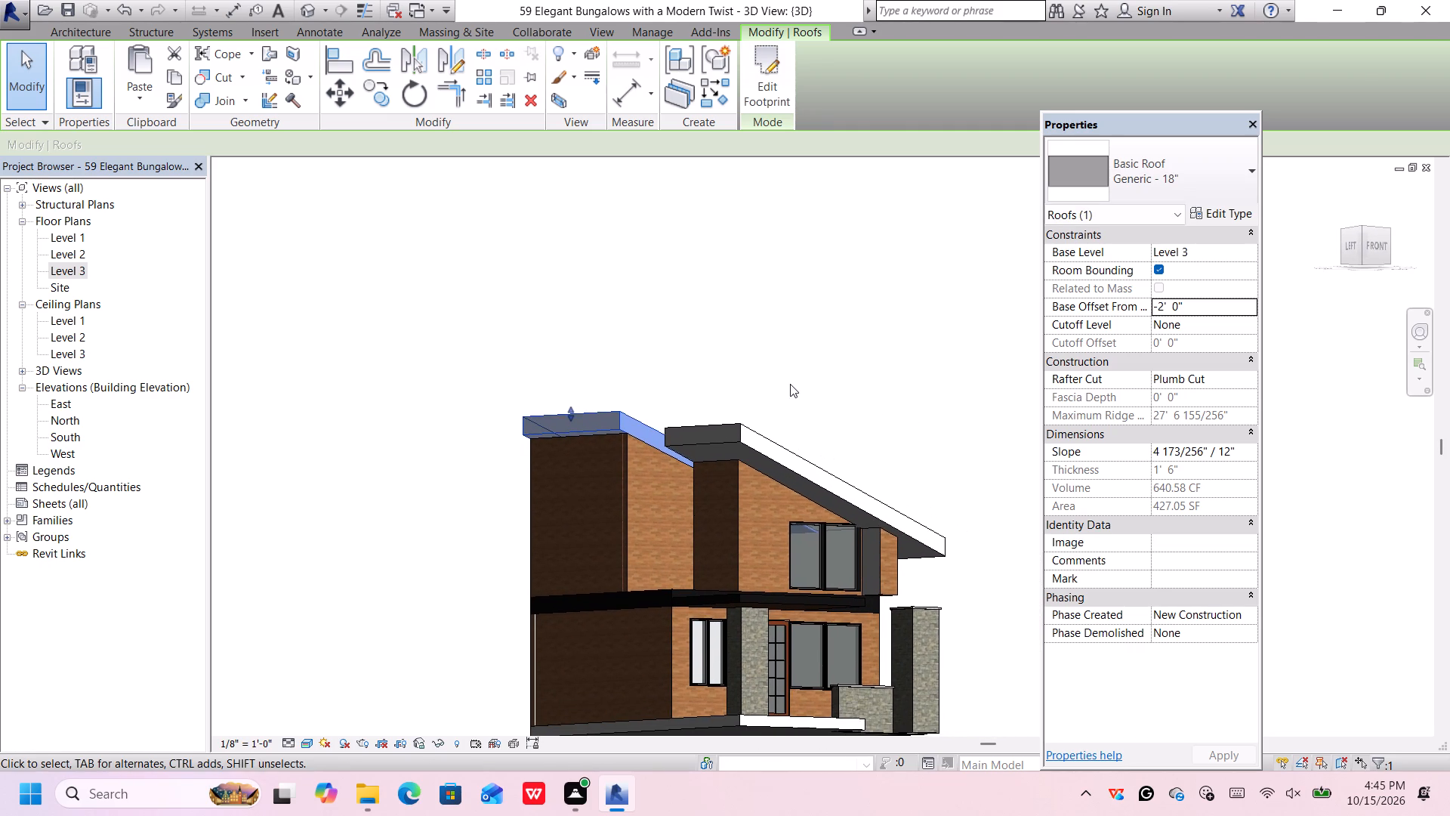
{"action": "scroll", "coordinate": [791, 385], "scroll_direction": "down", "scroll_amount": 4}
{"action": "middle_click_drag", "start_coordinate": [845, 414], "coordinate": [692, 490]}
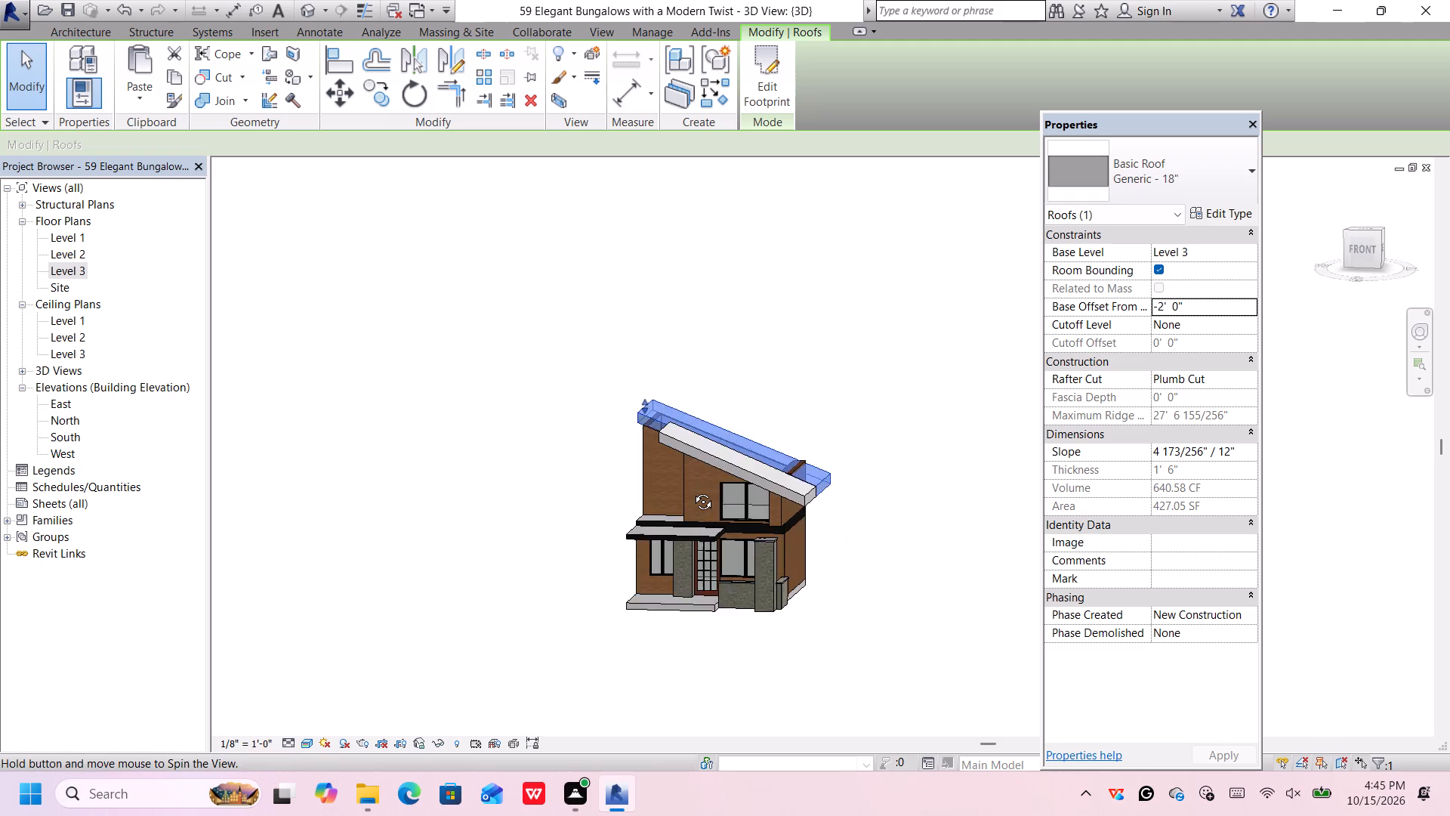
{"action": "middle_click_drag", "start_coordinate": [692, 490], "coordinate": [744, 544]}
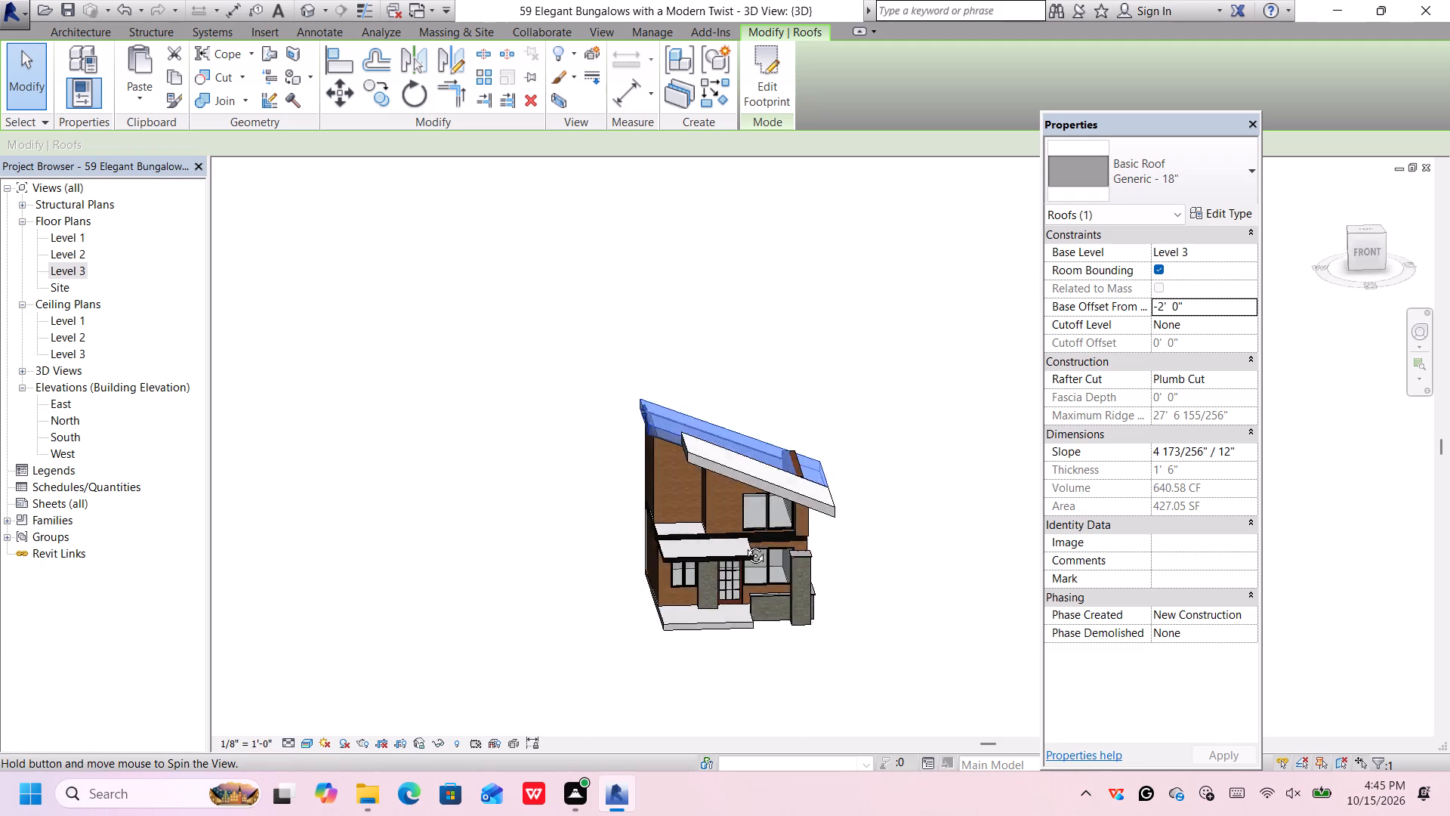
{"action": "middle_click_drag", "start_coordinate": [744, 544], "coordinate": [828, 618]}
Raise the rear roof's high edge by its shape handle until the slope is about 5" / 12".
{"action": "scroll", "coordinate": [686, 429], "scroll_direction": "up", "scroll_amount": 2, "text": "shift"}
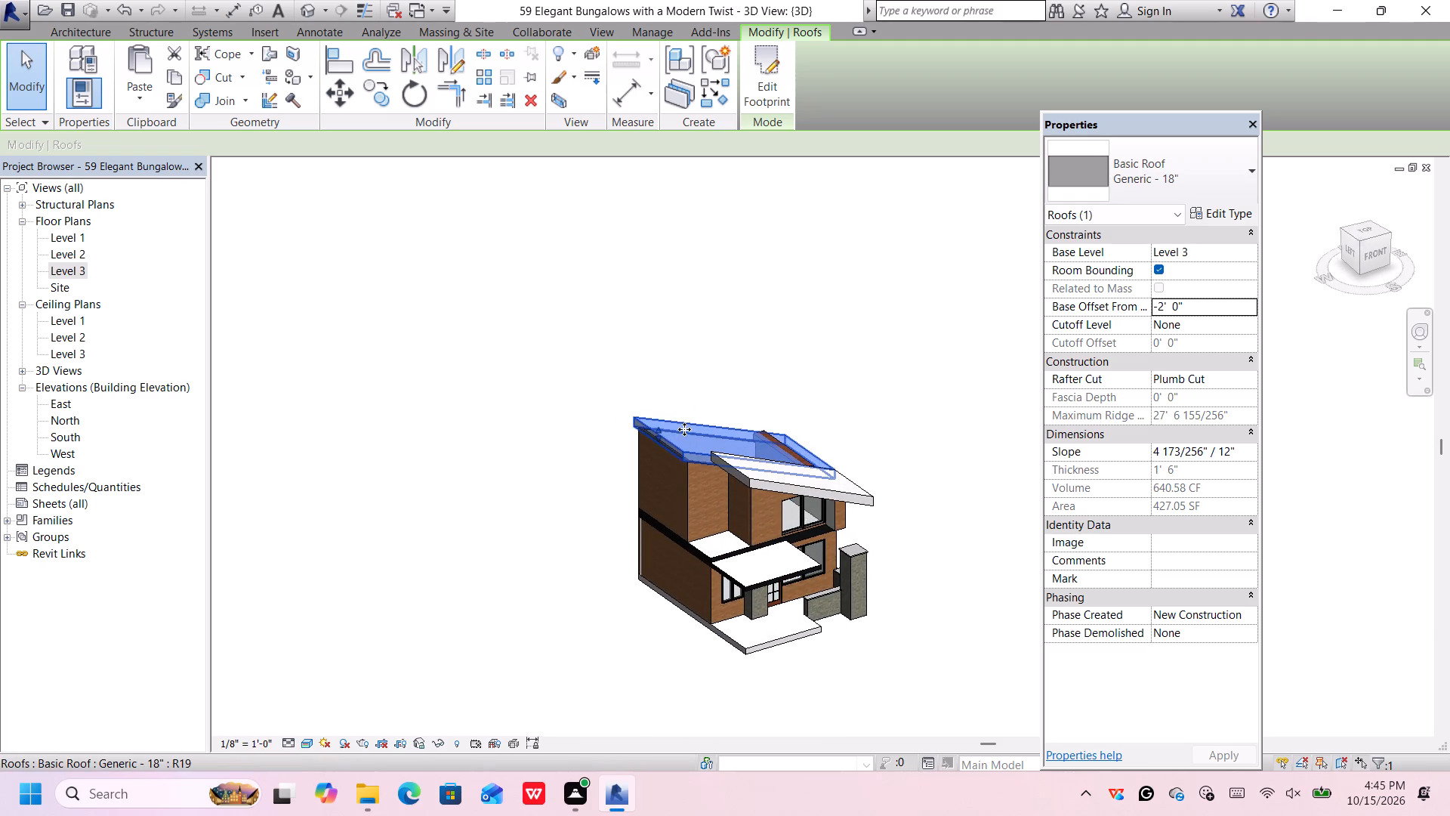
{"action": "scroll", "coordinate": [684, 429], "scroll_direction": "up", "scroll_amount": 4, "text": "shift"}
{"action": "scroll", "coordinate": [696, 463], "scroll_direction": "up", "scroll_amount": 6}
{"action": "scroll", "coordinate": [657, 395], "scroll_direction": "up", "scroll_amount": 6}
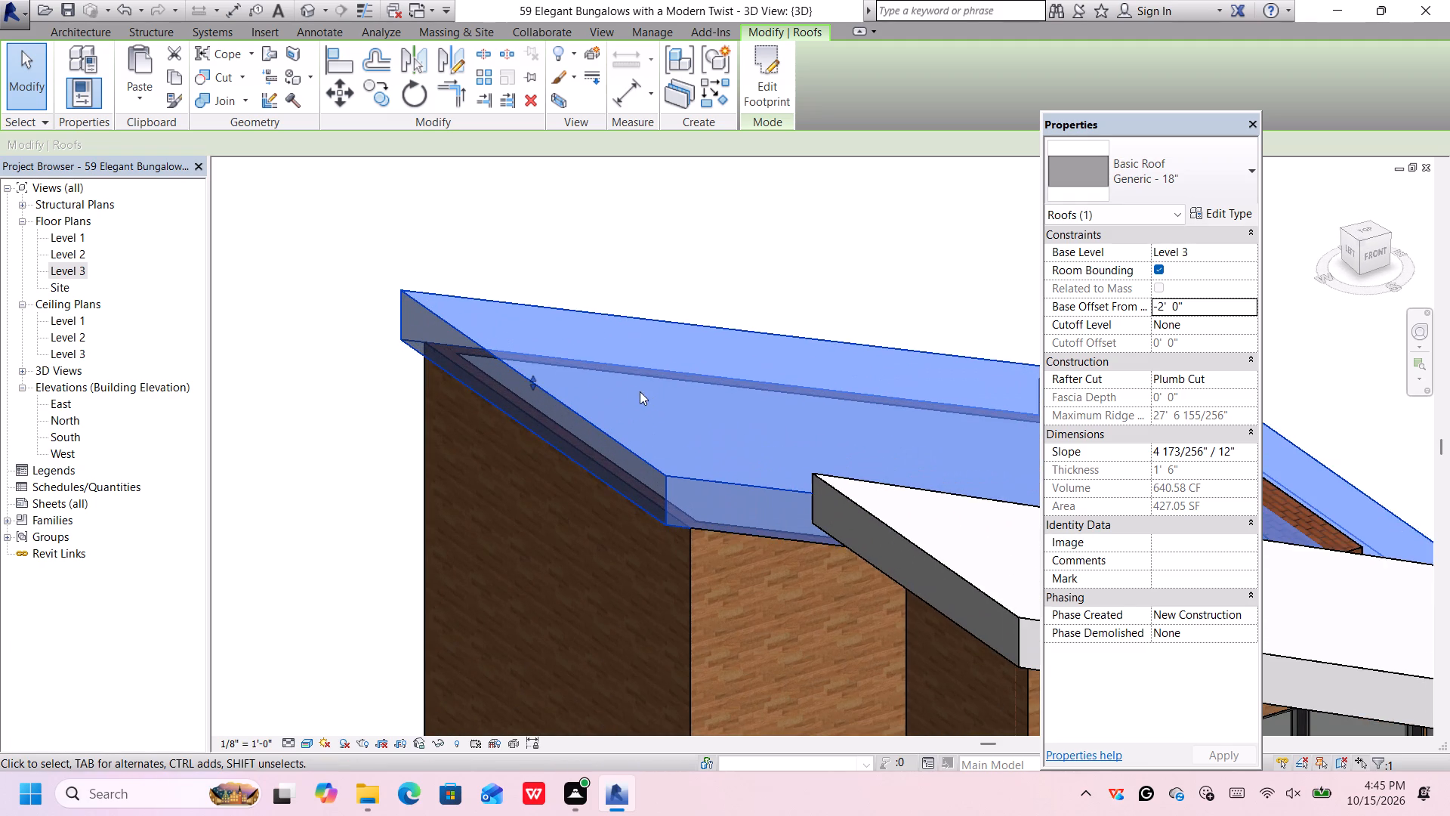
{"action": "left_click_drag", "start_coordinate": [531, 378], "coordinate": [534, 363]}
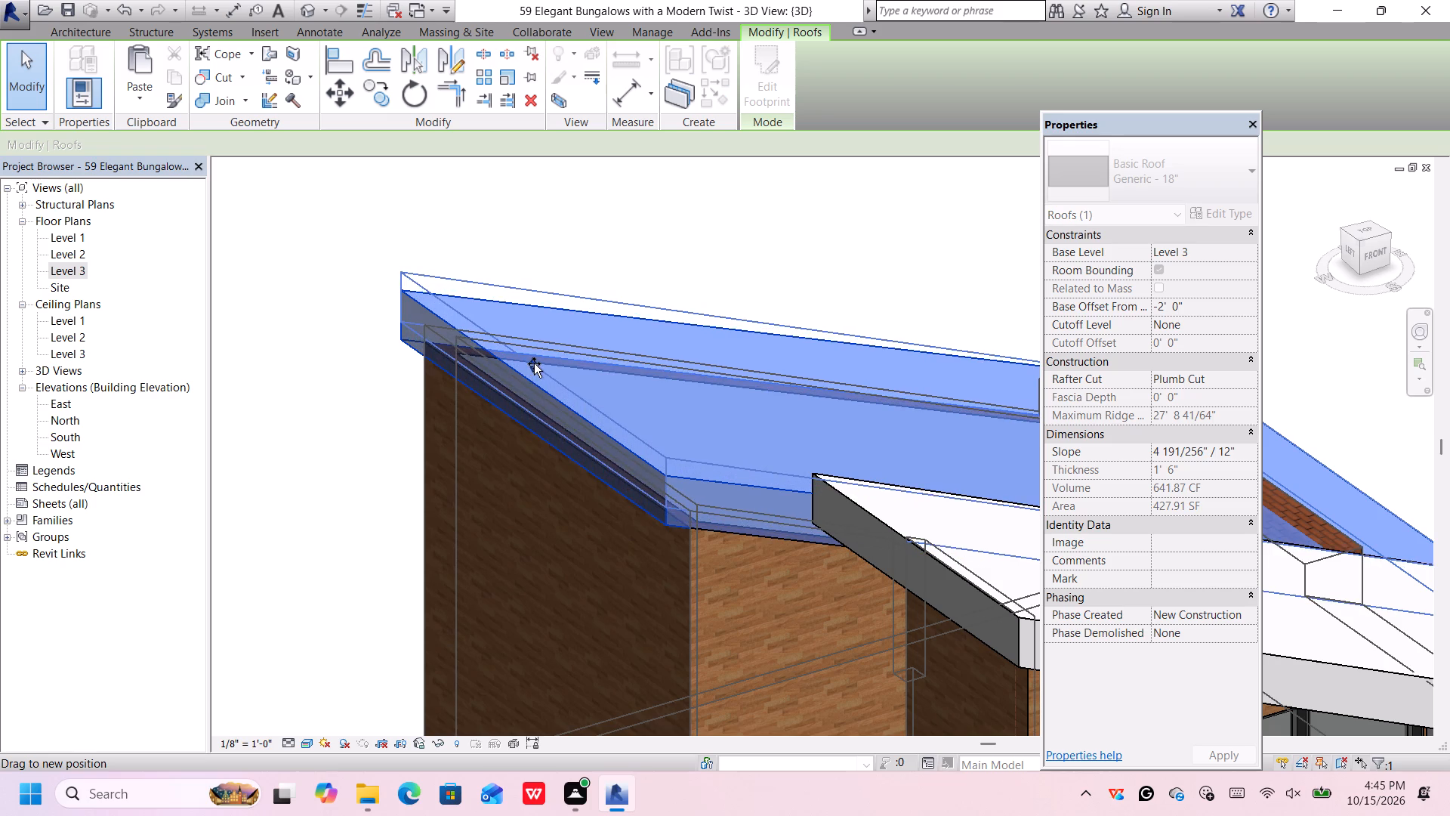
{"action": "left_click_drag", "start_coordinate": [534, 363], "coordinate": [542, 360]}
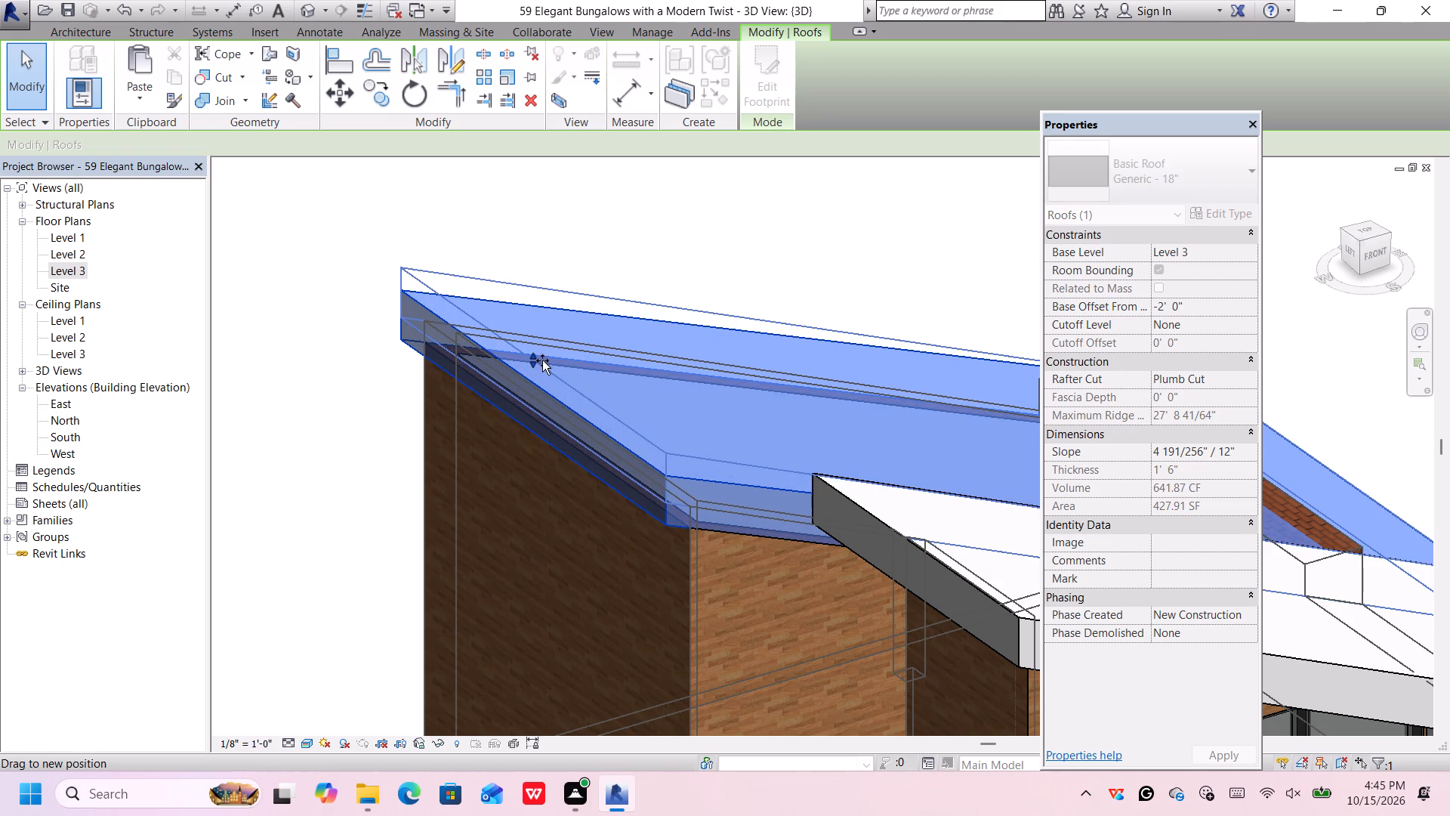
{"action": "left_click_drag", "start_coordinate": [542, 360], "coordinate": [539, 357]}
Examine the alignment of the two roofs from the front, both front corners and below, with the rear roof deselected.
{"action": "scroll", "coordinate": [545, 357], "scroll_direction": "down", "scroll_amount": 7}
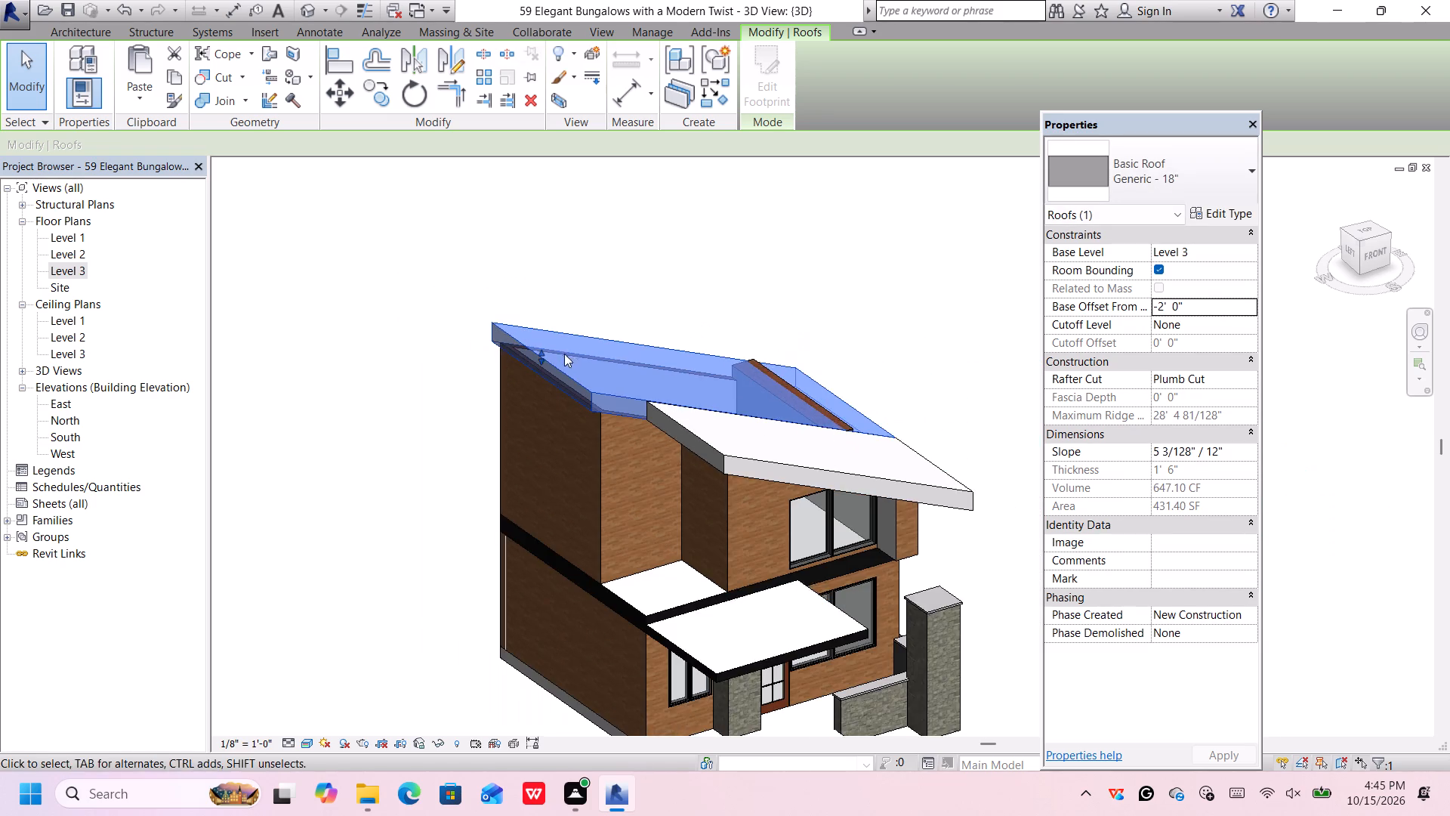
{"action": "scroll", "coordinate": [575, 351], "scroll_direction": "up", "scroll_amount": 1}
{"action": "scroll", "coordinate": [585, 349], "scroll_direction": "down", "scroll_amount": 2}
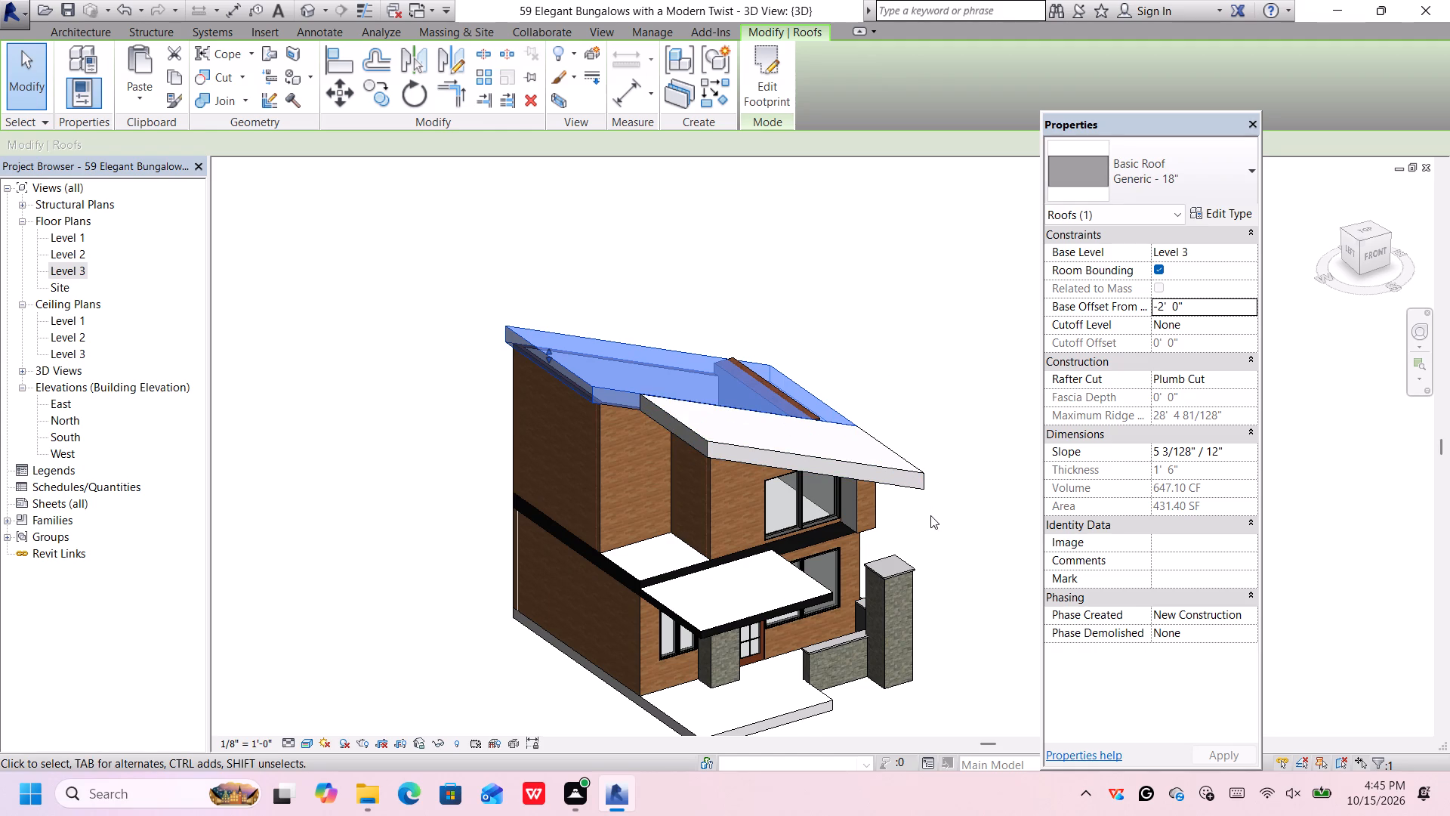
{"action": "middle_click_drag", "start_coordinate": [948, 548], "coordinate": [958, 475]}
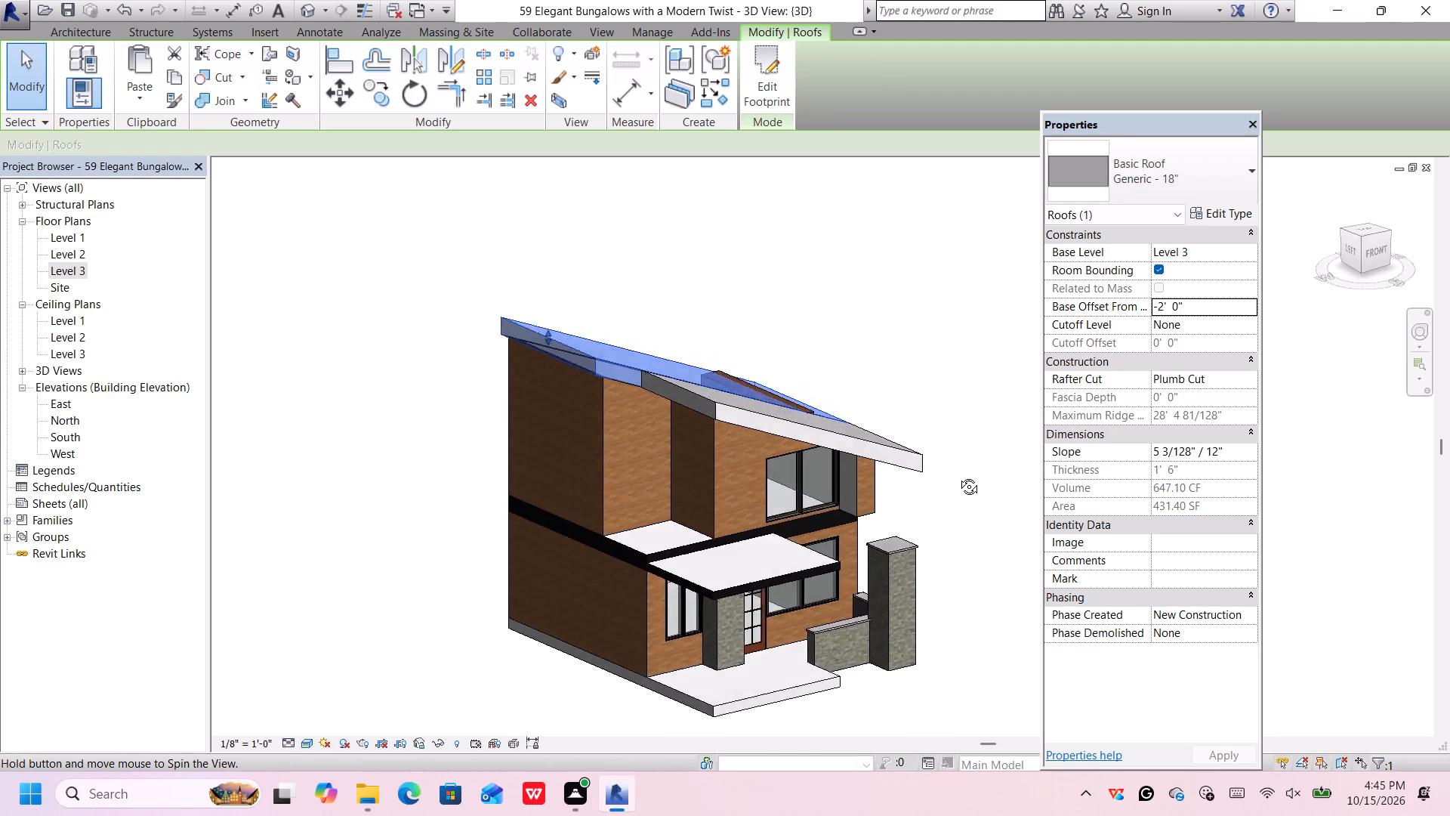
{"action": "middle_click_drag", "start_coordinate": [958, 475], "coordinate": [932, 443]}
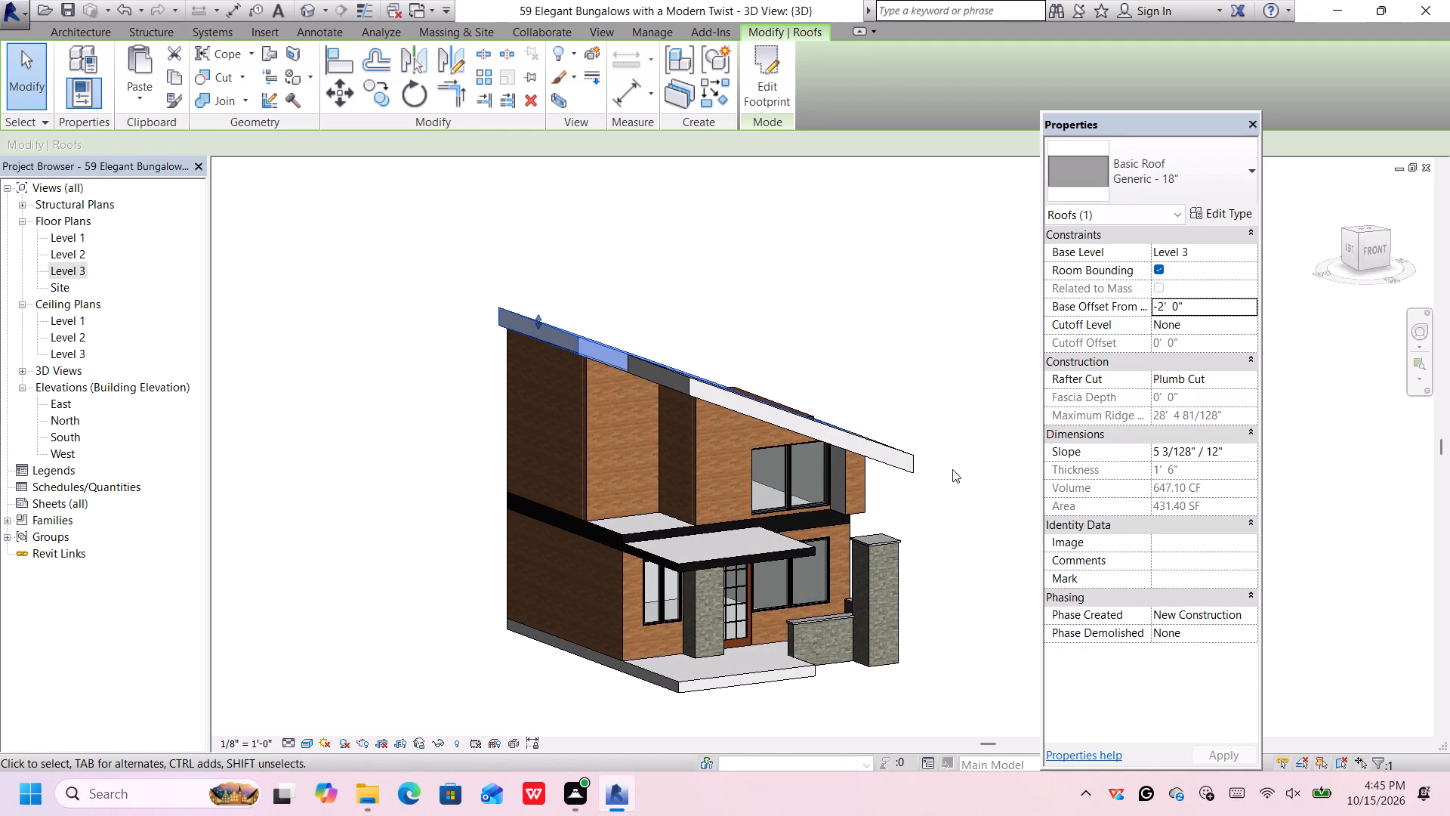
{"action": "middle_click_drag", "start_coordinate": [977, 539], "coordinate": [878, 434]}
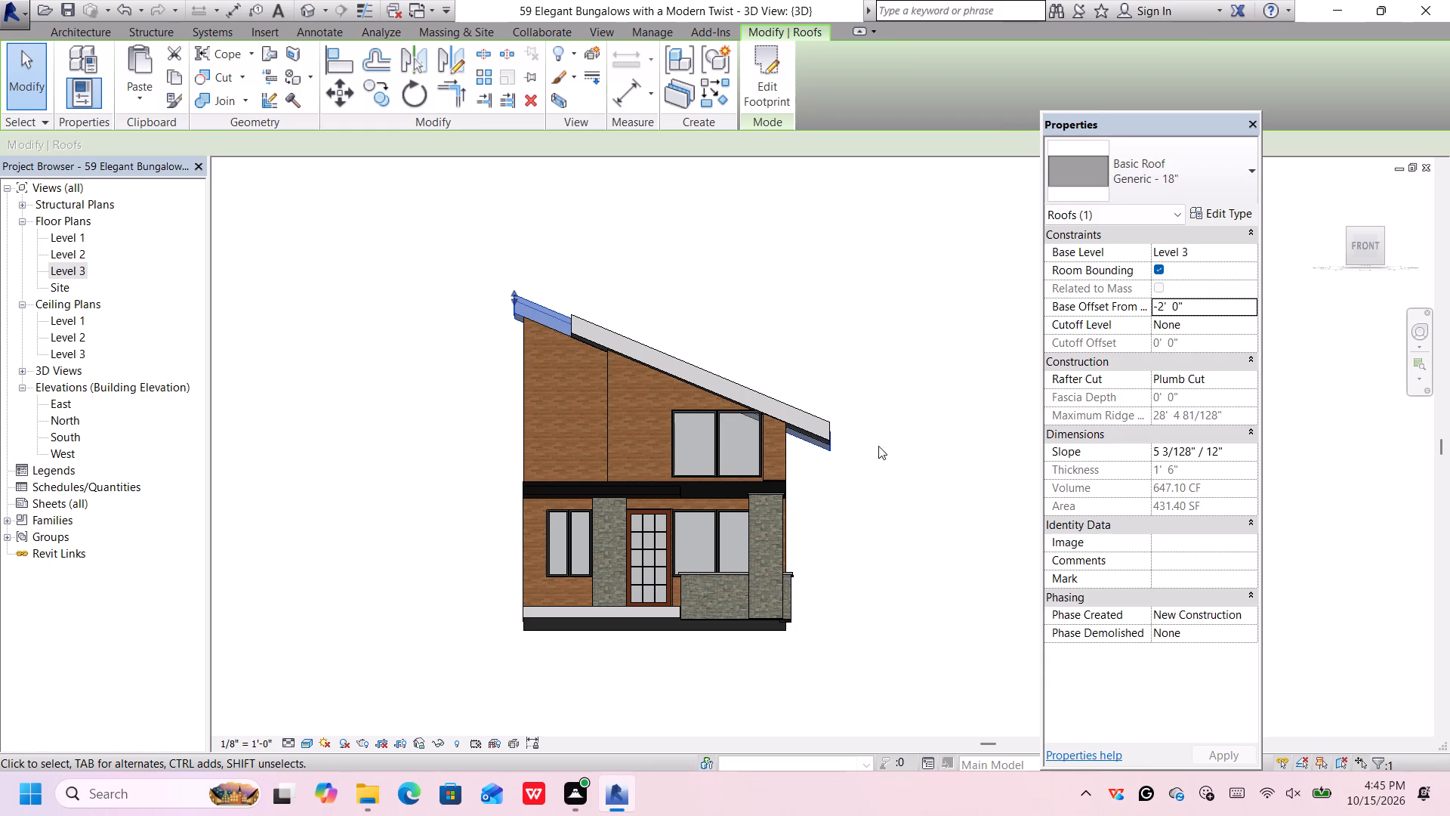
{"action": "left_click", "coordinate": [878, 455]}
{"action": "scroll", "coordinate": [868, 515], "scroll_direction": "down", "scroll_amount": 2}
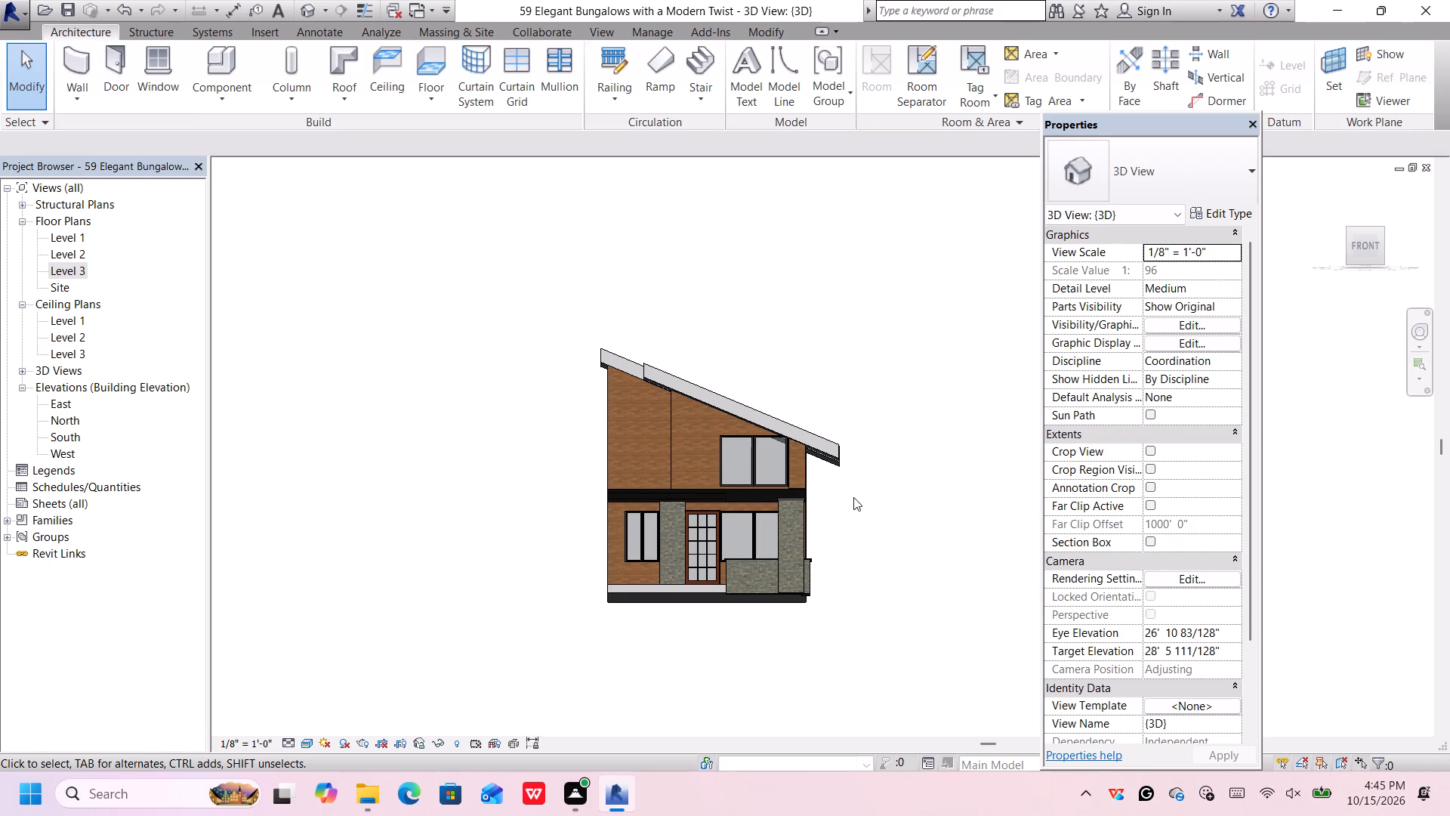
{"action": "middle_click_drag", "start_coordinate": [853, 484], "coordinate": [942, 559], "text": "shift"}
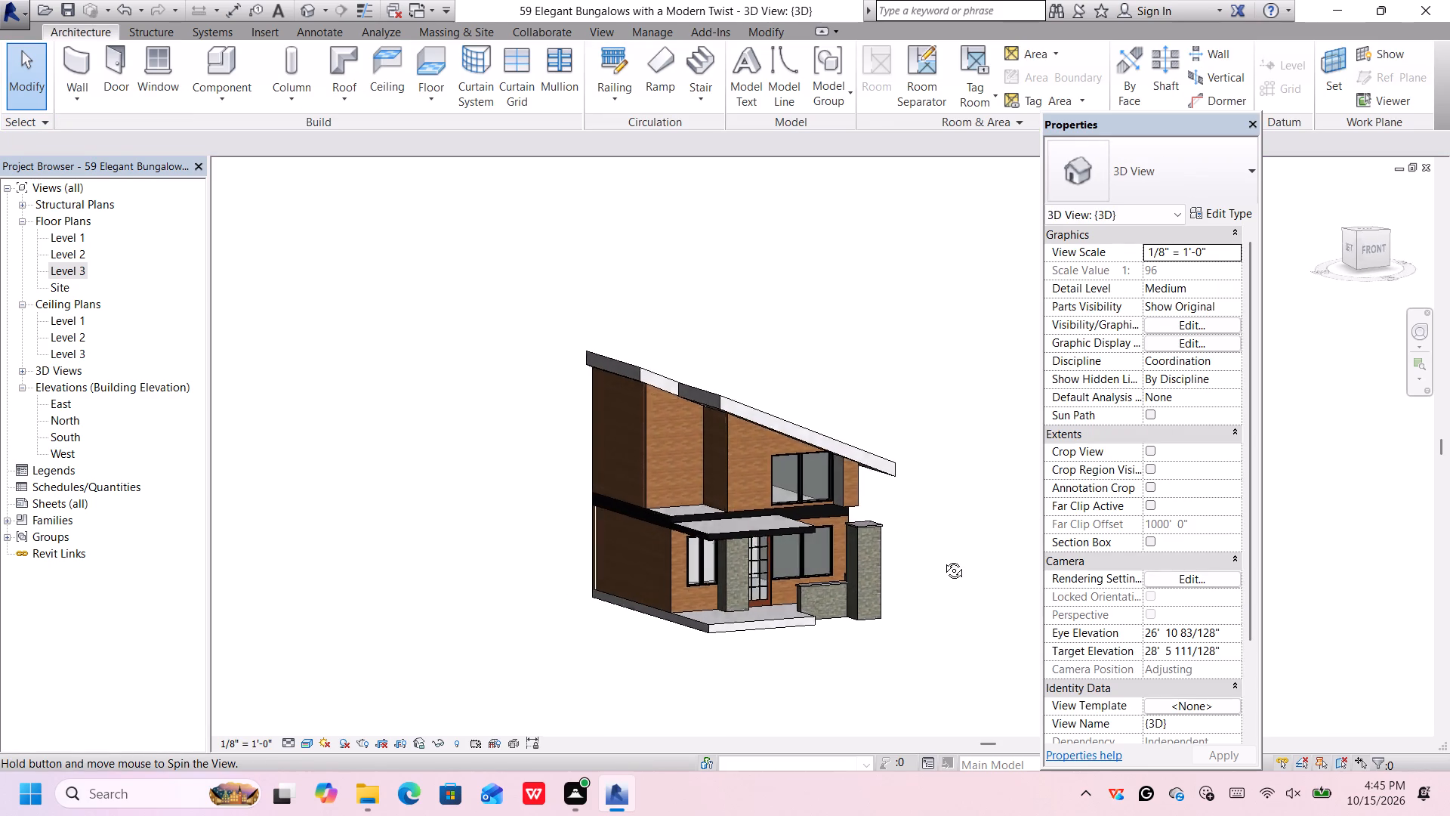
{"action": "middle_click_drag", "start_coordinate": [942, 559], "coordinate": [959, 567], "text": "shift"}
{"action": "scroll", "coordinate": [919, 506], "scroll_direction": "down", "scroll_amount": 1}
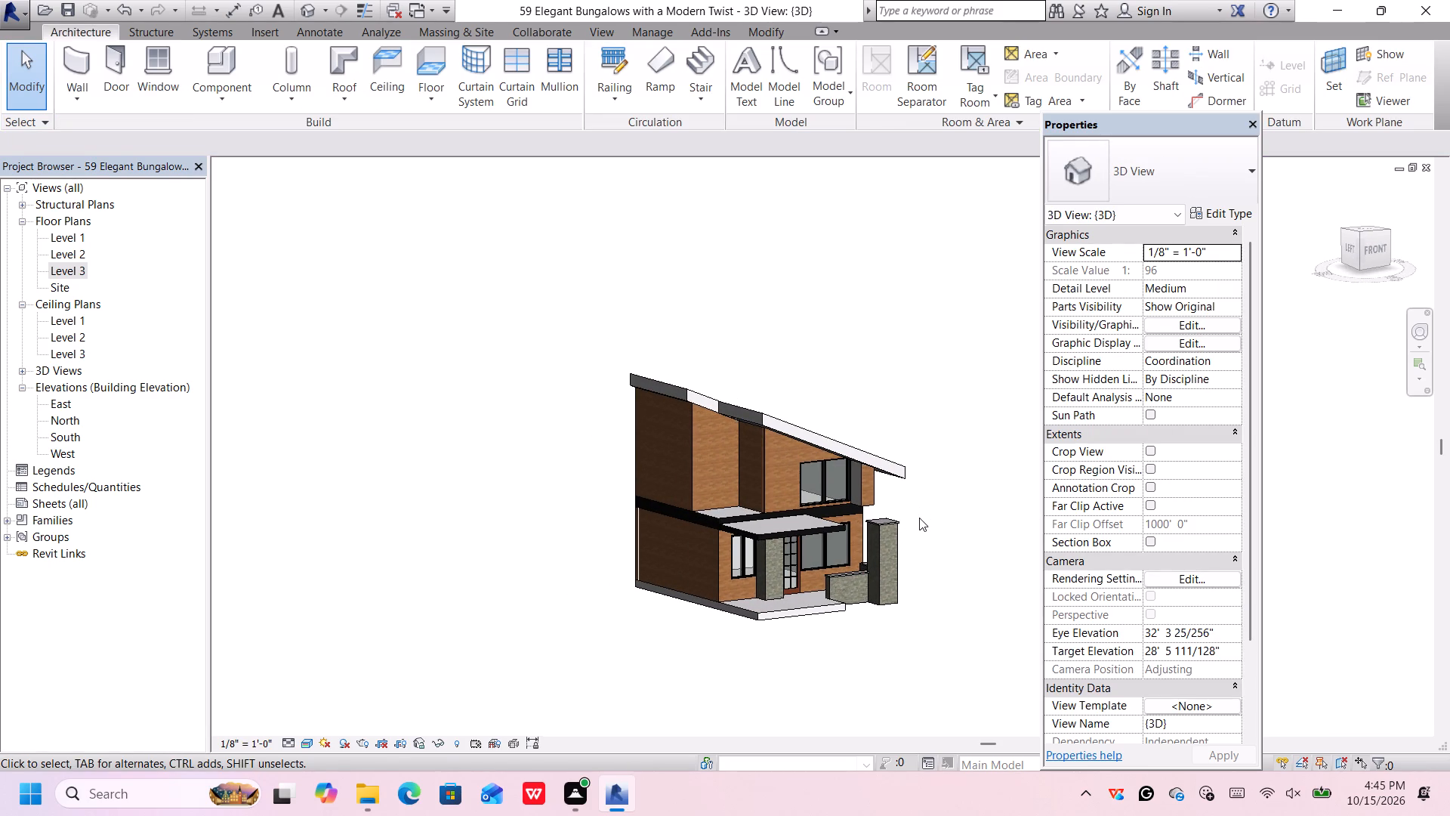
{"action": "middle_click_drag", "start_coordinate": [919, 518], "coordinate": [921, 378]}
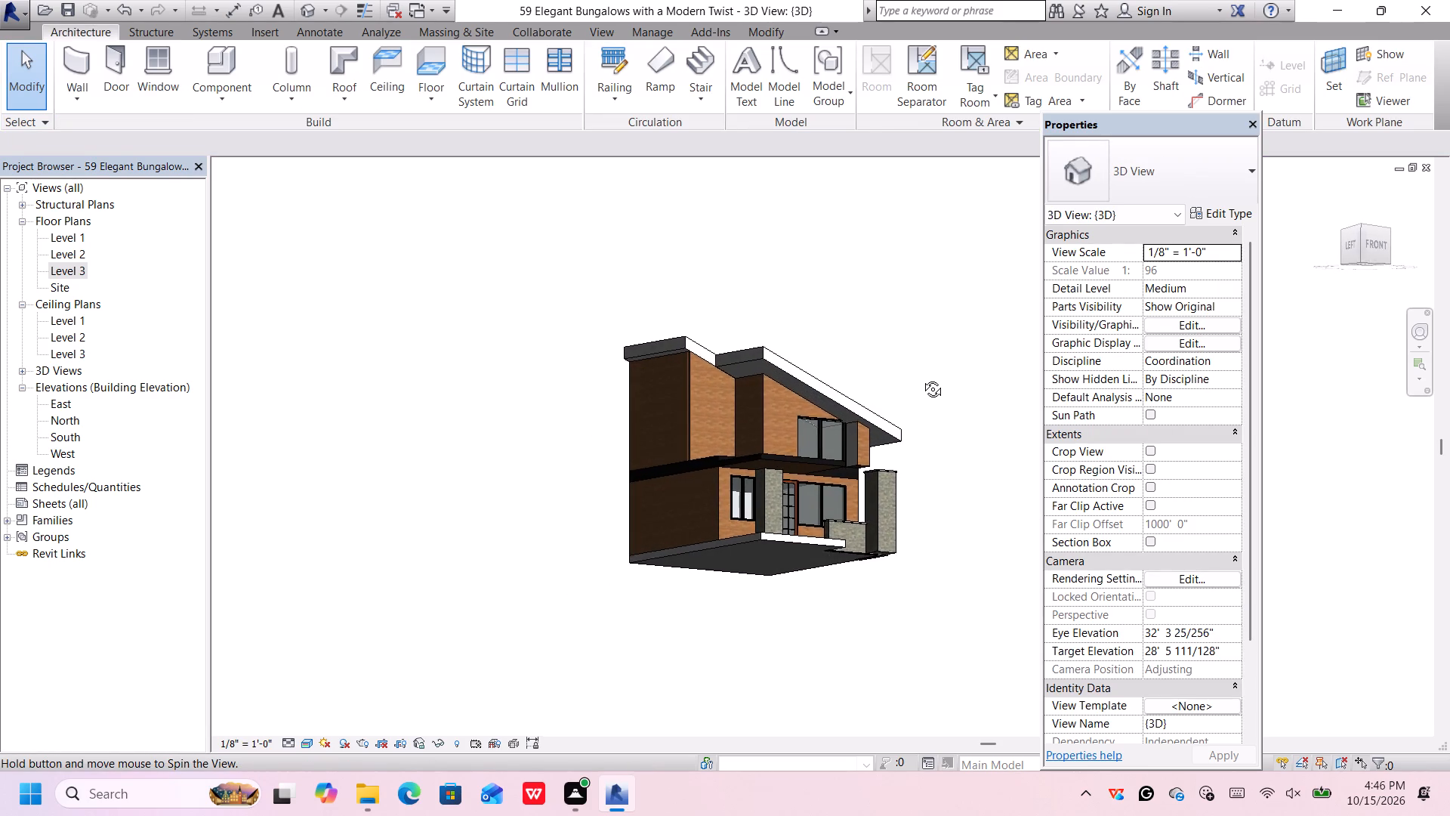
{"action": "middle_click_drag", "start_coordinate": [921, 378], "coordinate": [915, 390]}
{"action": "scroll", "coordinate": [928, 431], "scroll_direction": "up", "scroll_amount": 3}
{"action": "scroll", "coordinate": [928, 434], "scroll_direction": "down", "scroll_amount": 1}
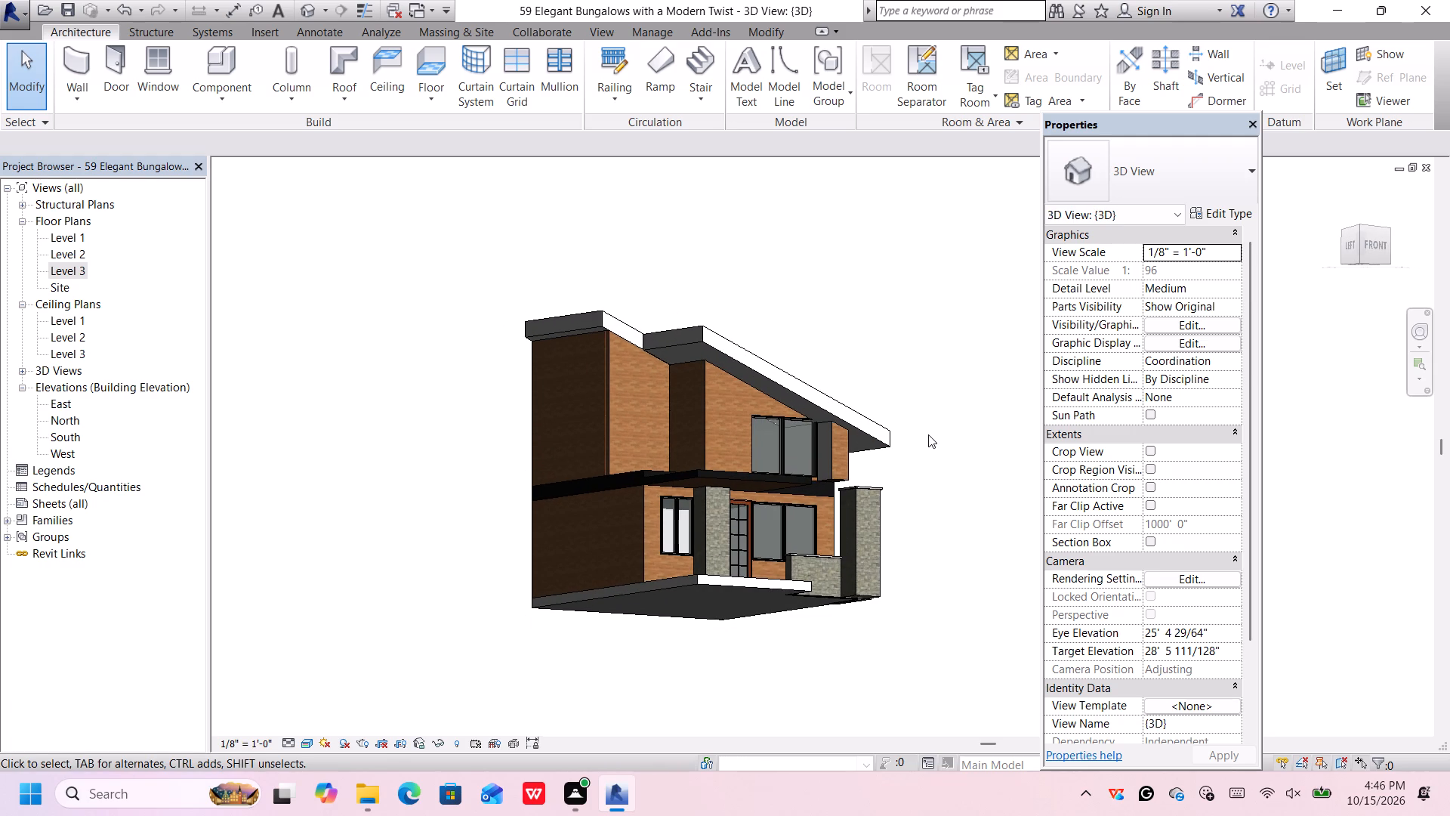
{"action": "middle_click_drag", "start_coordinate": [928, 435], "coordinate": [900, 437]}
{"action": "middle_click_drag", "start_coordinate": [918, 455], "coordinate": [926, 462]}
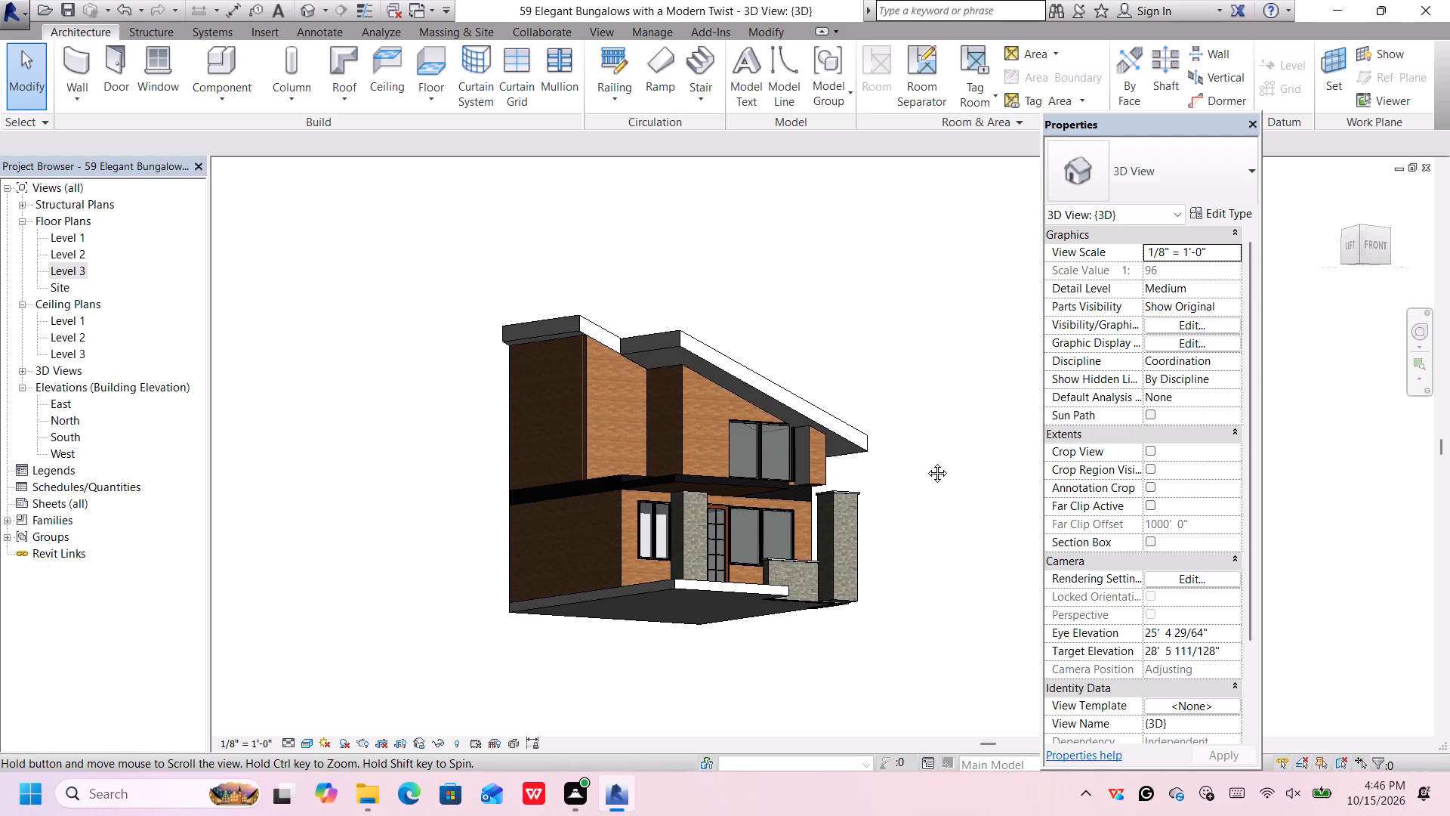
{"action": "middle_click_drag", "start_coordinate": [926, 462], "coordinate": [702, 481]}
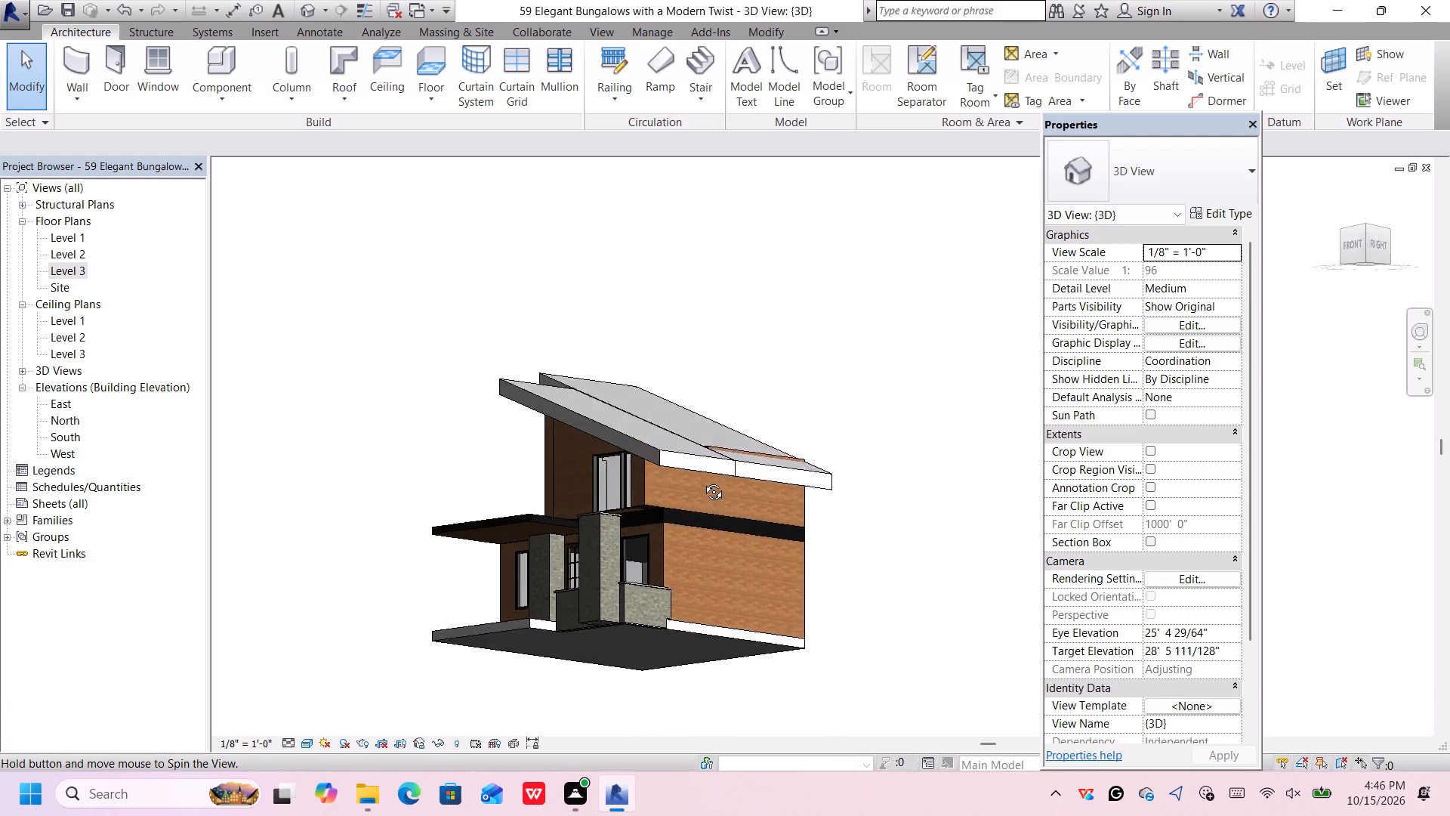
{"action": "middle_click_drag", "start_coordinate": [702, 481], "coordinate": [859, 542]}
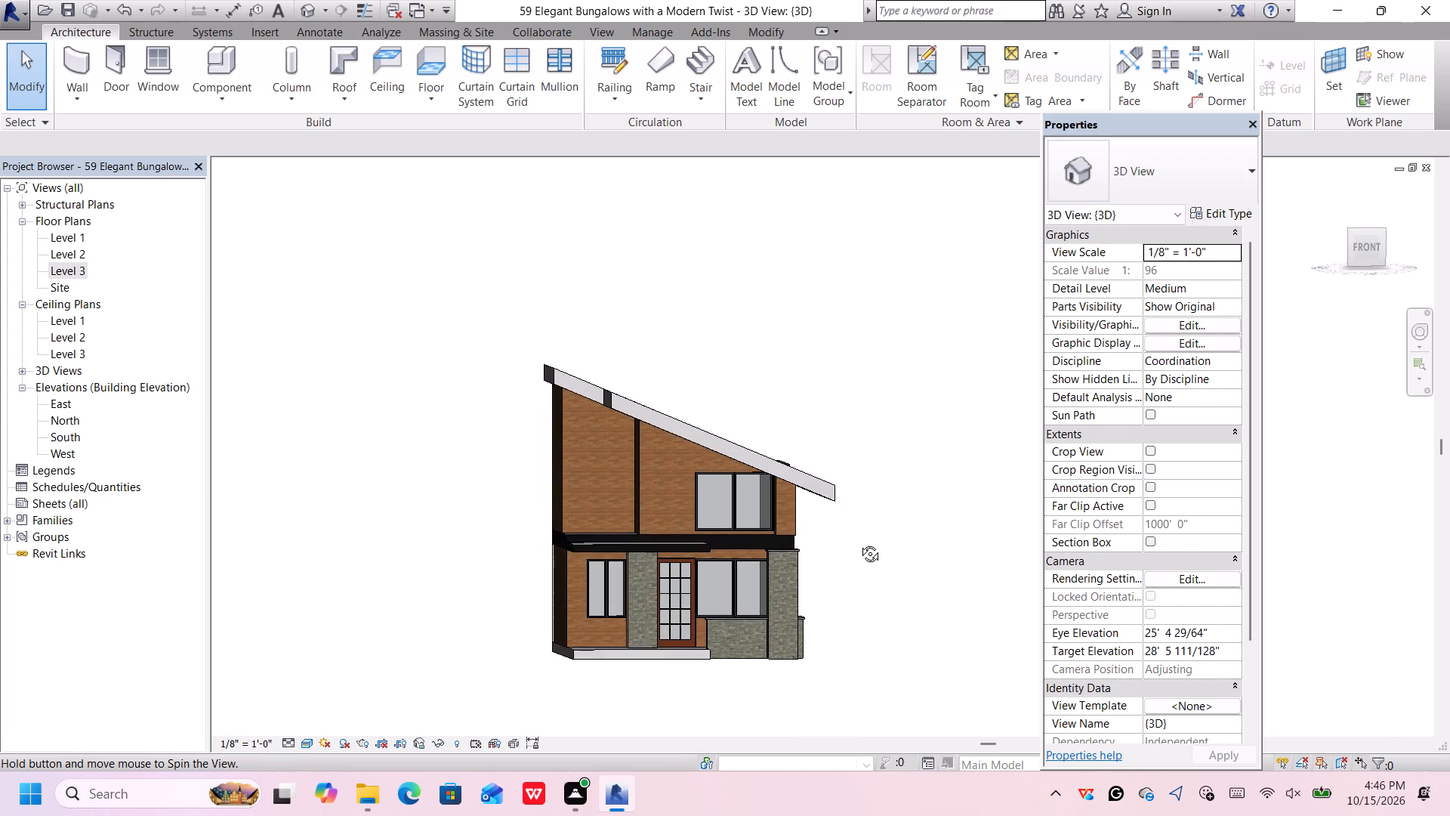
{"action": "middle_click_drag", "start_coordinate": [859, 542], "coordinate": [862, 546]}
{"action": "middle_click_drag", "start_coordinate": [858, 555], "coordinate": [861, 494]}
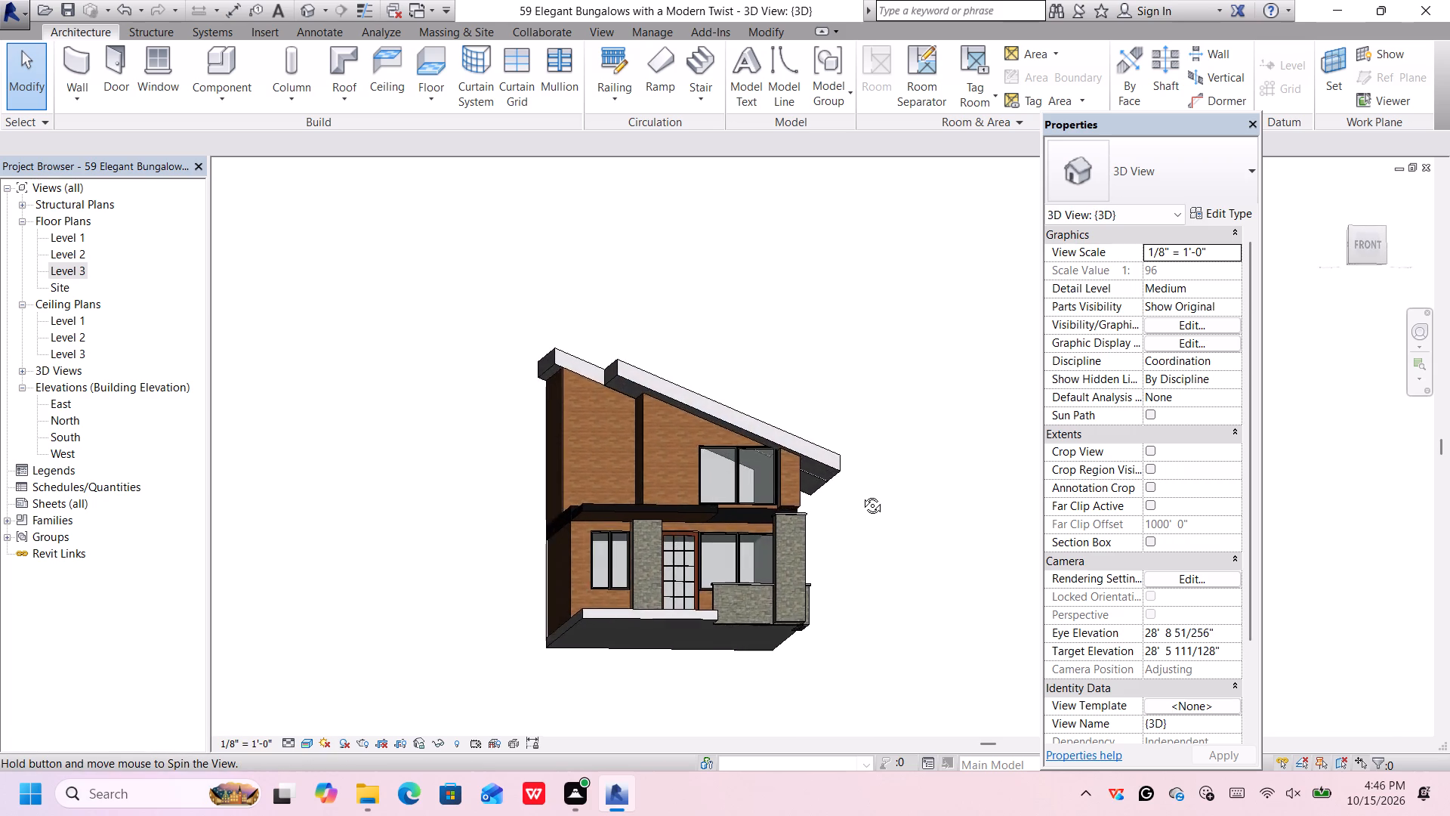
{"action": "middle_click_drag", "start_coordinate": [861, 494], "coordinate": [850, 521]}
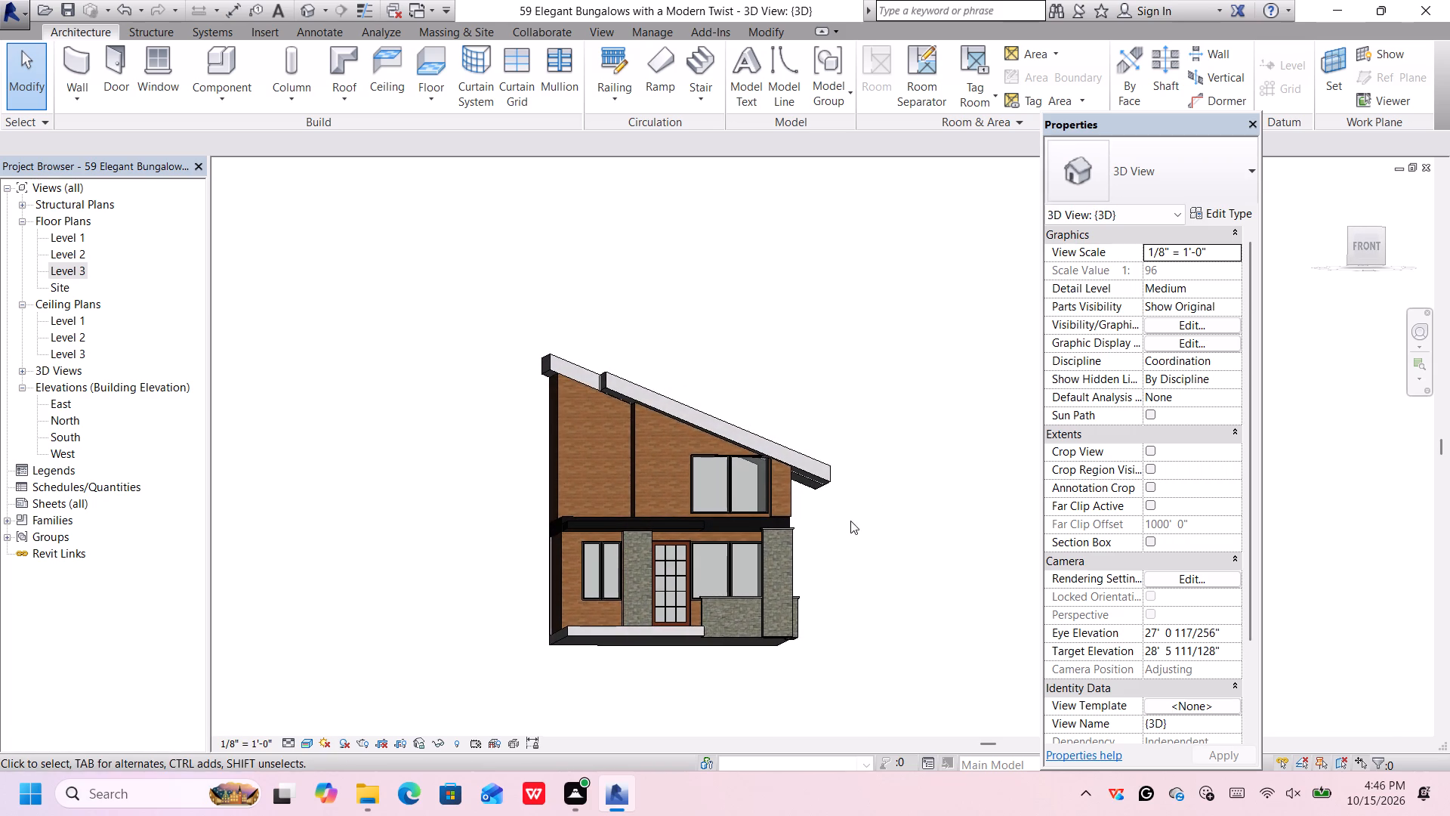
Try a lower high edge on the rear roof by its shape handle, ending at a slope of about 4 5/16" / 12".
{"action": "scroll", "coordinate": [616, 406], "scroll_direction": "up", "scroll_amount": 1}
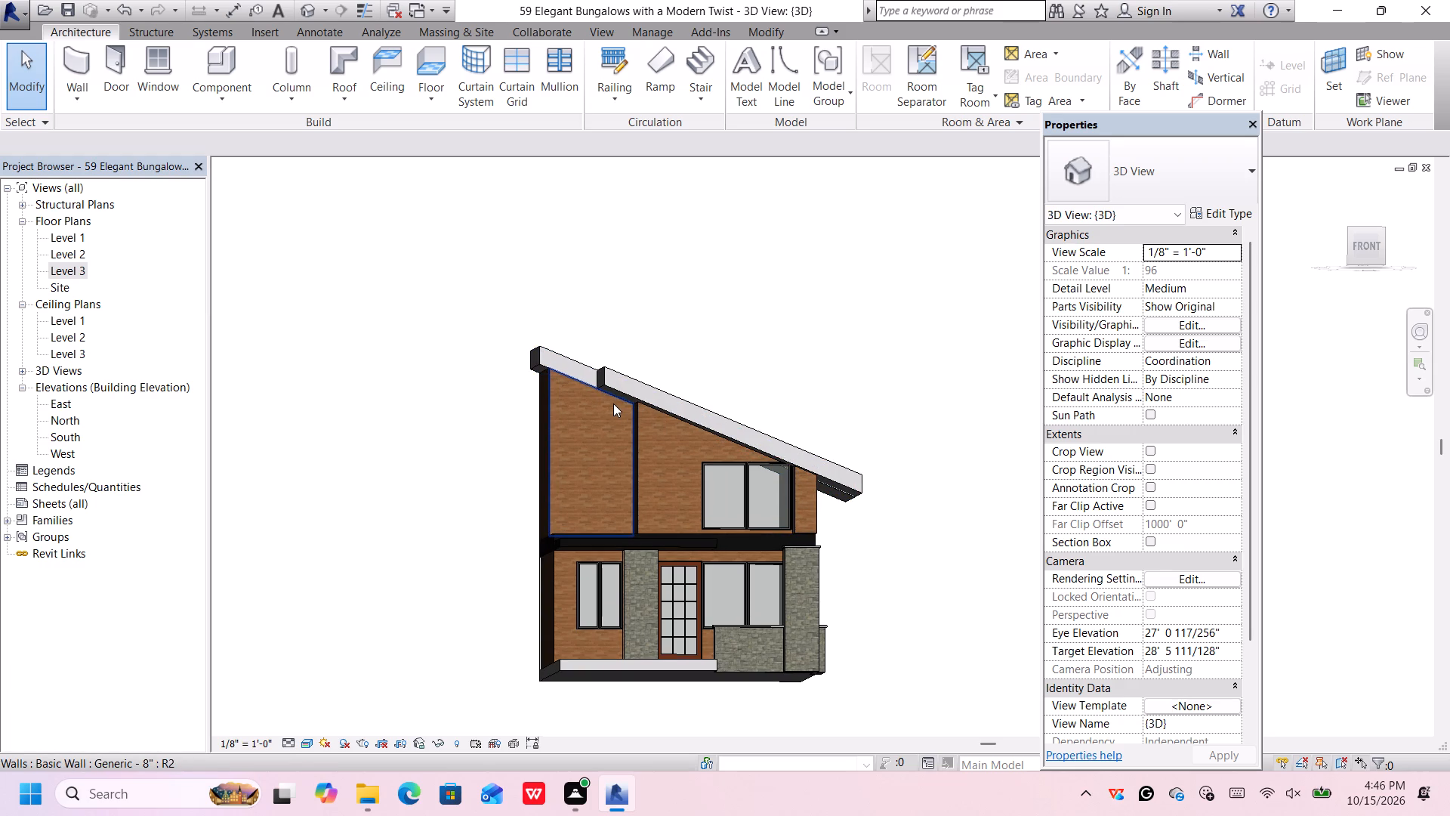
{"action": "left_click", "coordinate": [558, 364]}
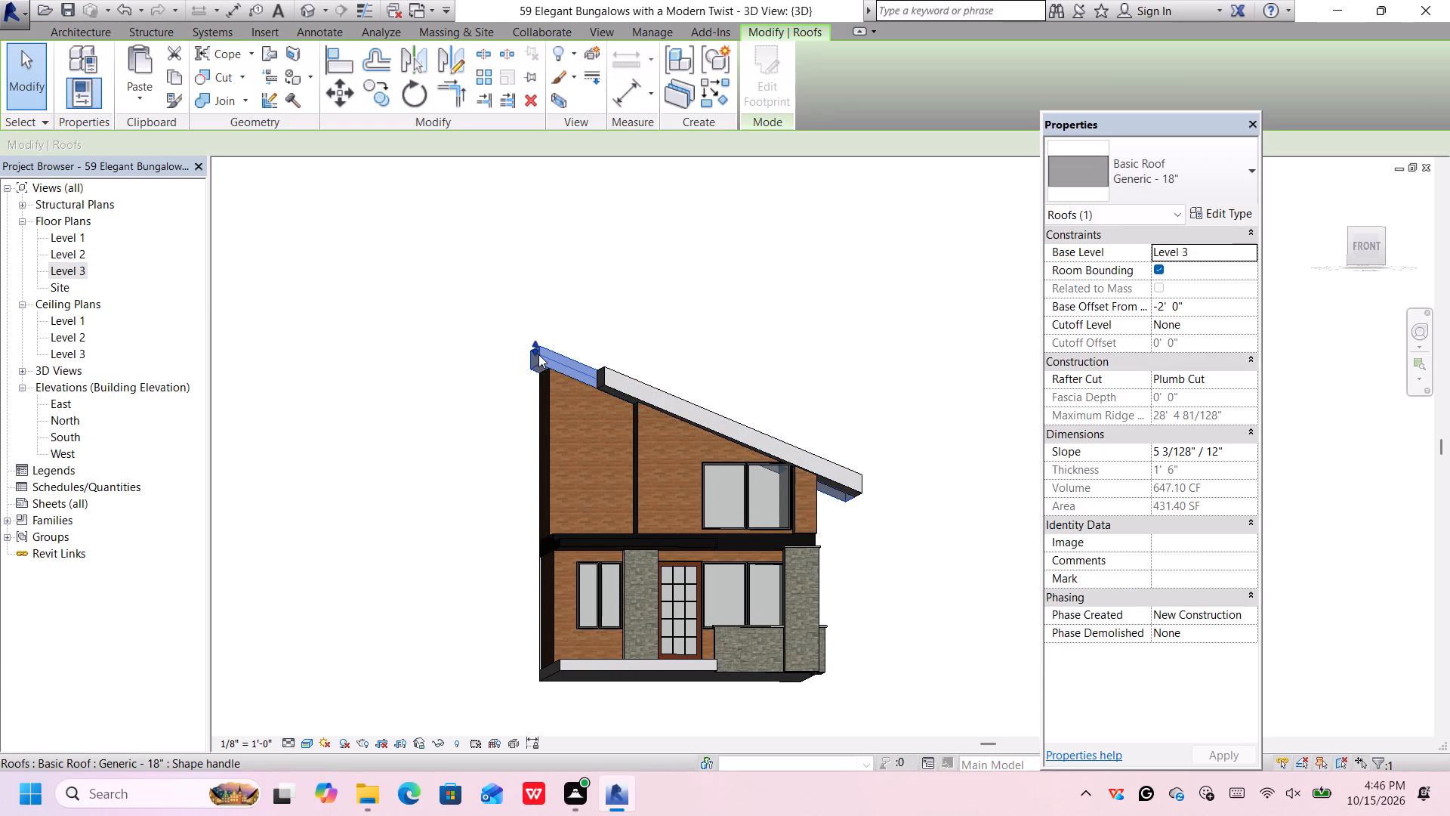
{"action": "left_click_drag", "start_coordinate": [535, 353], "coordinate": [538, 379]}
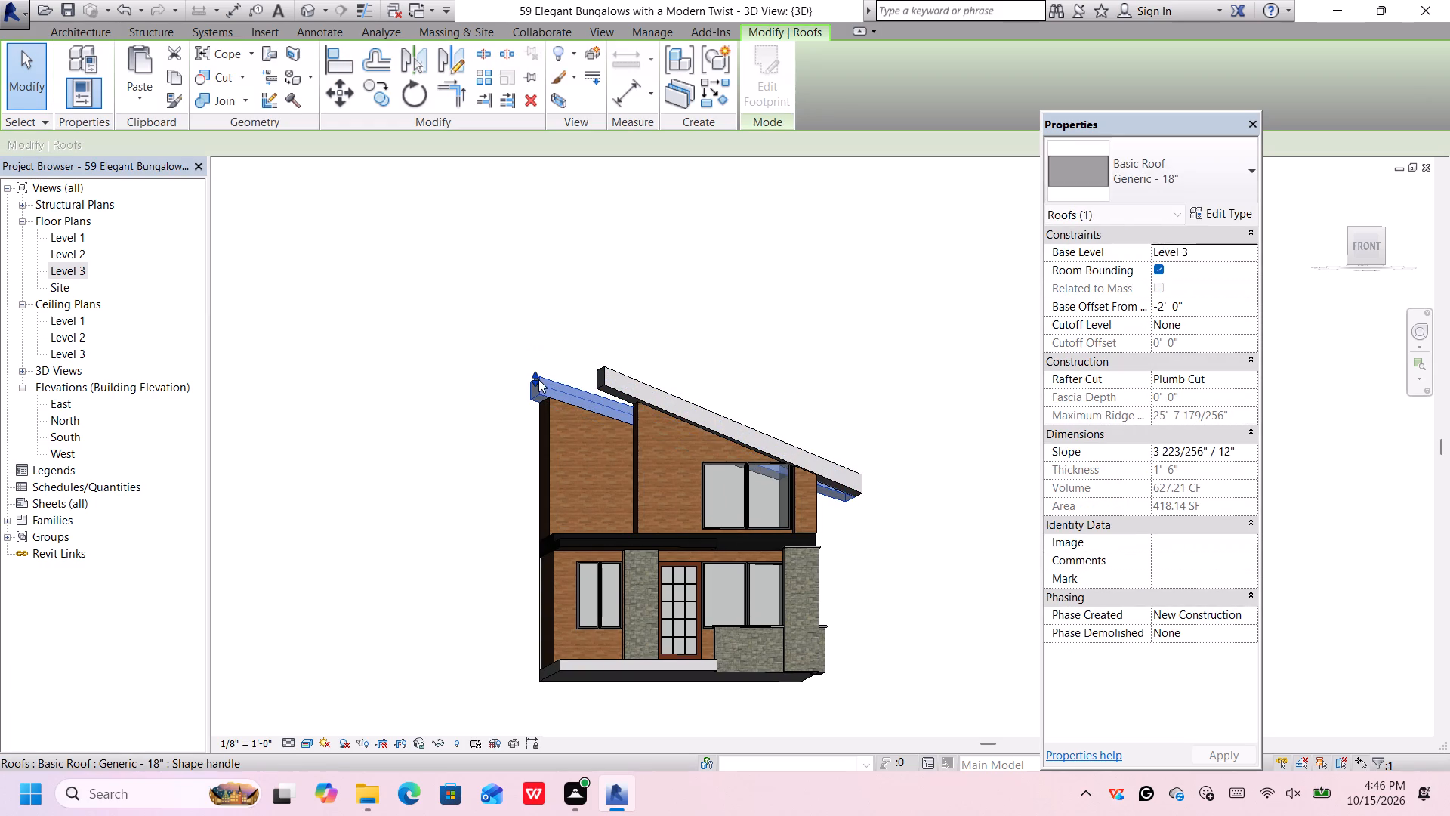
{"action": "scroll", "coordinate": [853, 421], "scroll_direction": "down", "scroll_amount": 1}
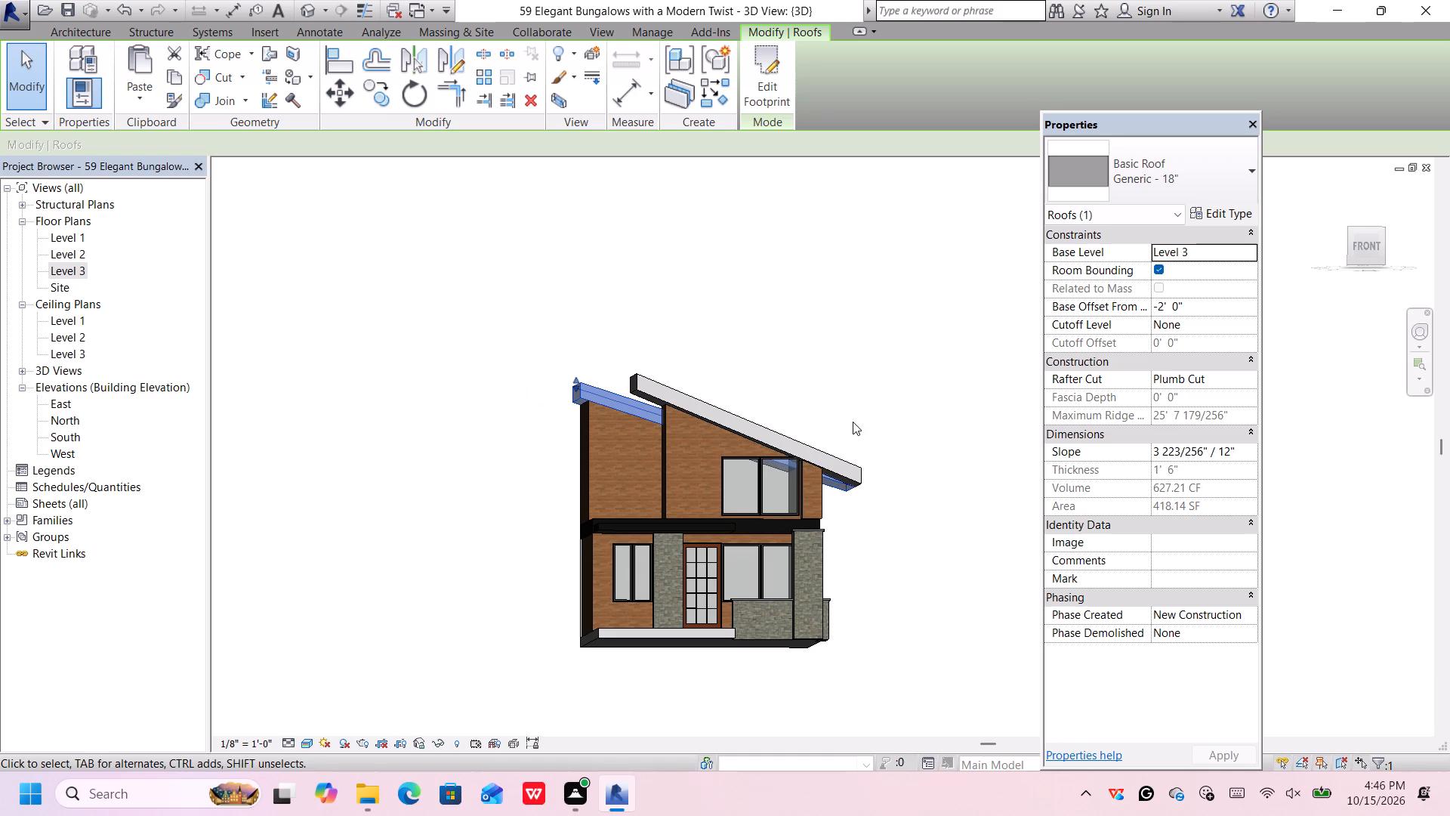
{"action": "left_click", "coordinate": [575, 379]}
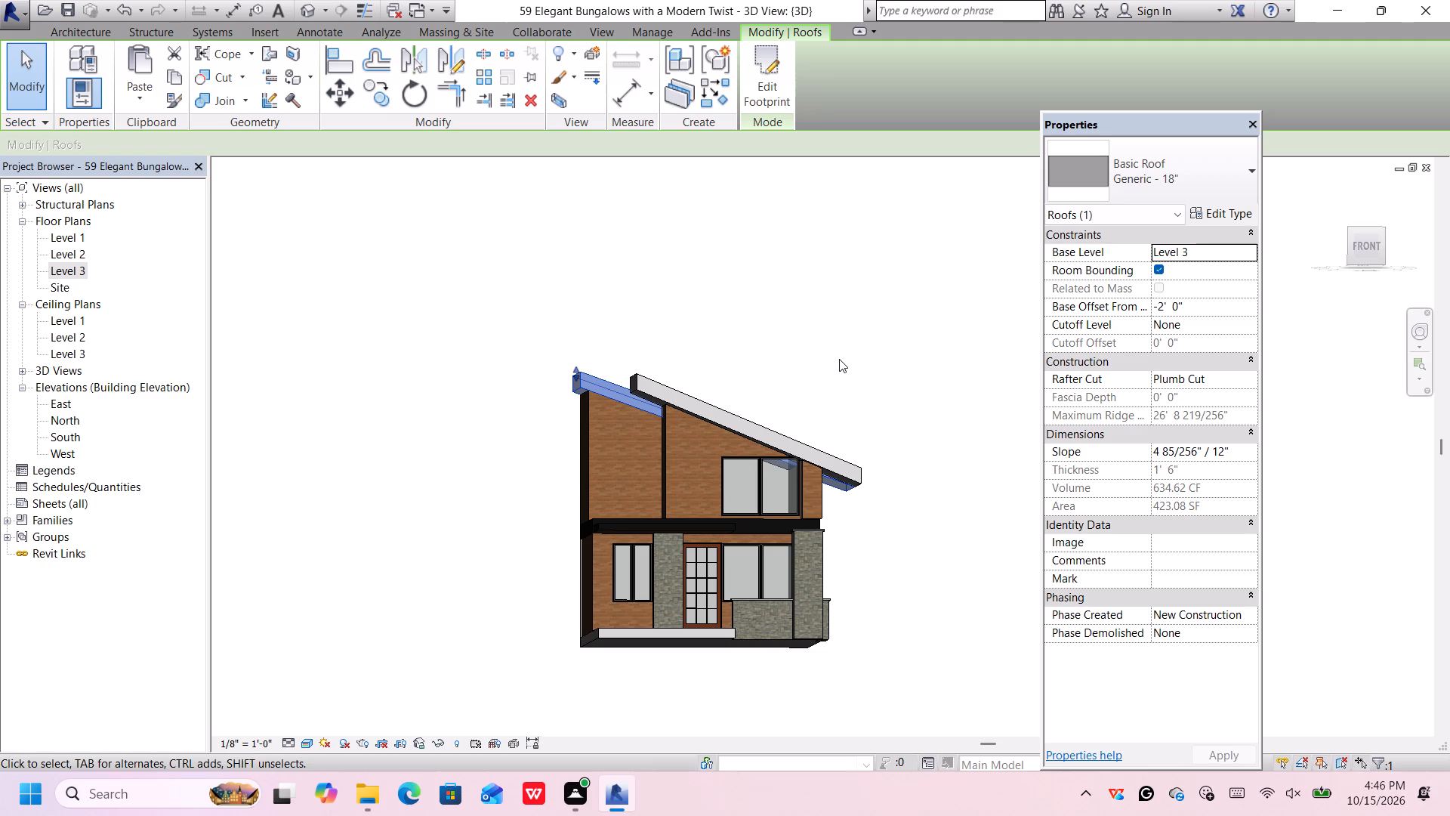
Examine from the front-left corner how the lowered rear roof meets the front roof and the adjoining upper-floor wall.
{"action": "scroll", "coordinate": [655, 399], "scroll_direction": "up", "scroll_amount": 3}
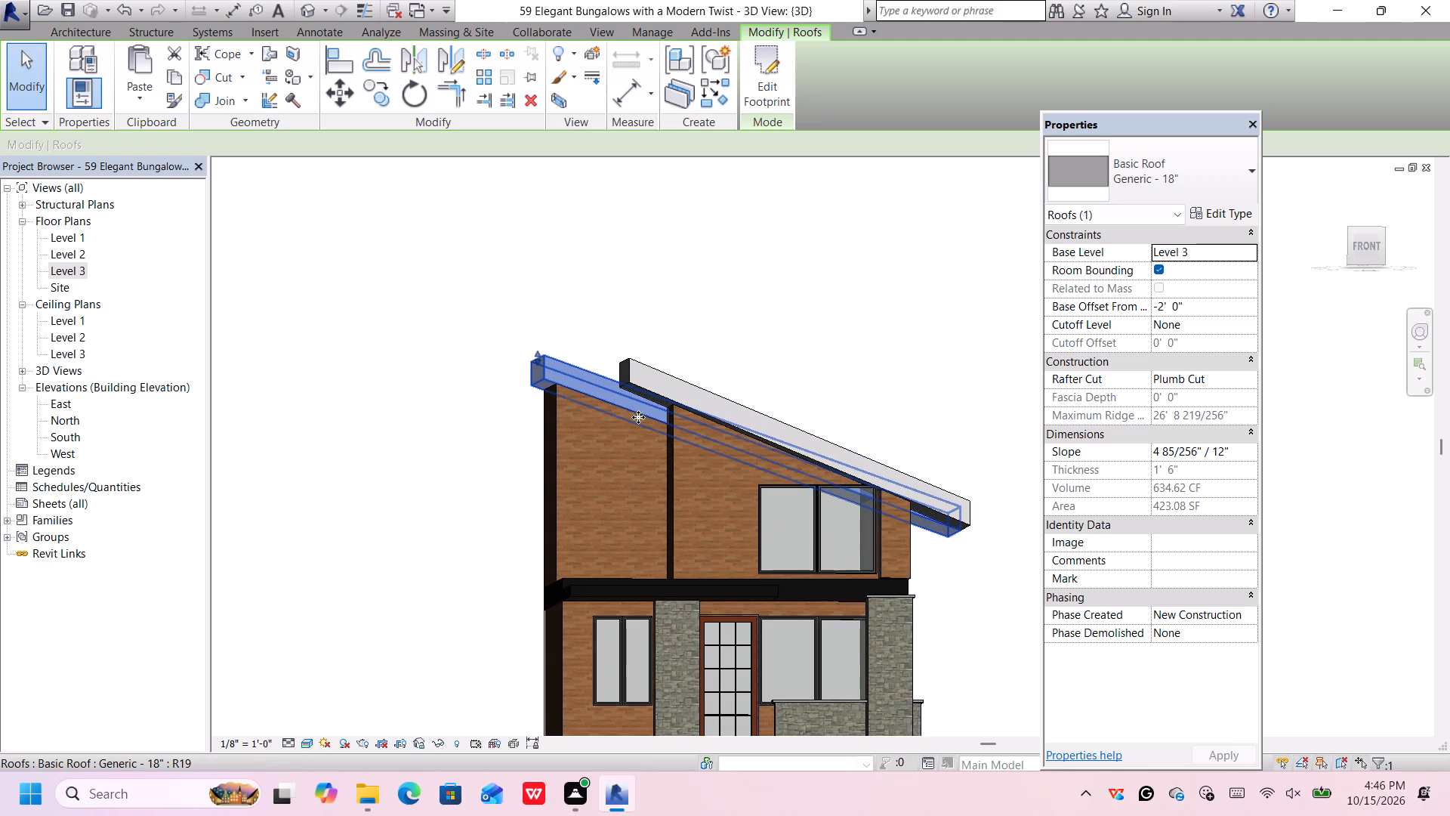
{"action": "middle_click_drag", "start_coordinate": [638, 417], "coordinate": [655, 416]}
{"action": "middle_click", "coordinate": [667, 414], "text": "shift"}
{"action": "middle_click_drag", "start_coordinate": [671, 414], "coordinate": [822, 465], "text": "shift"}
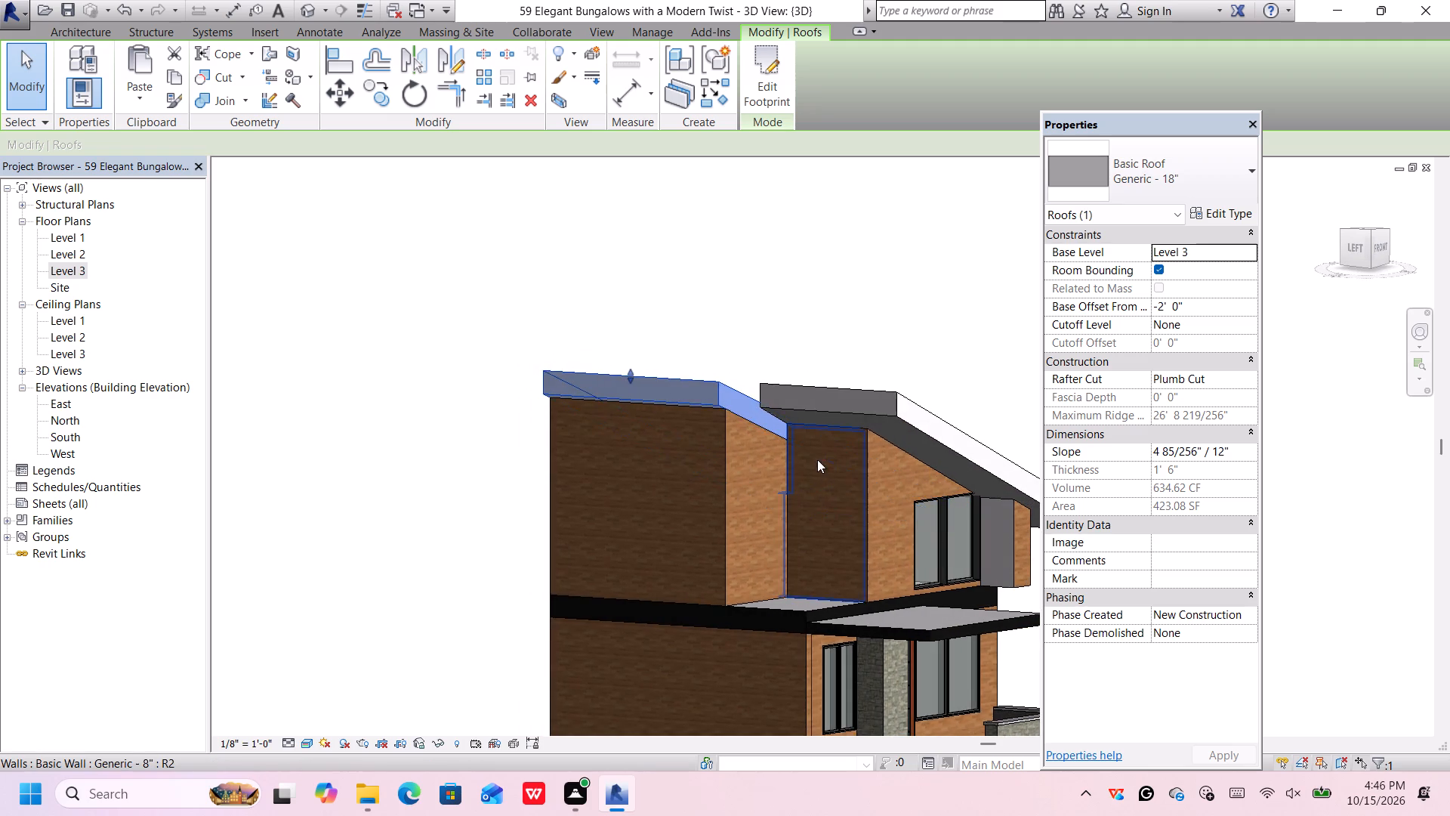
{"action": "scroll", "coordinate": [796, 437], "scroll_direction": "down", "scroll_amount": 6}
{"action": "scroll", "coordinate": [794, 430], "scroll_direction": "up", "scroll_amount": 3}
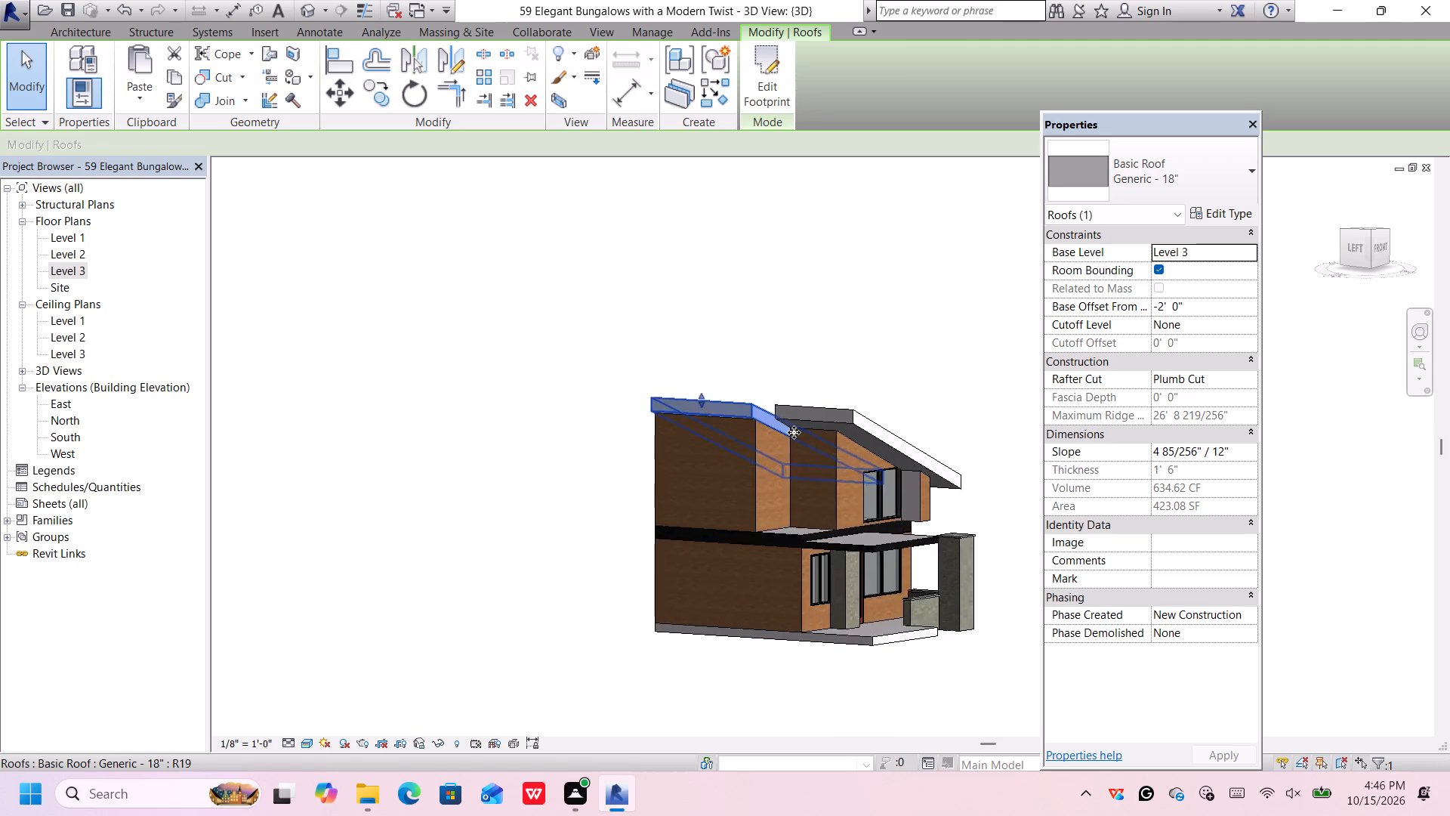
{"action": "scroll", "coordinate": [794, 432], "scroll_direction": "up", "scroll_amount": 6}
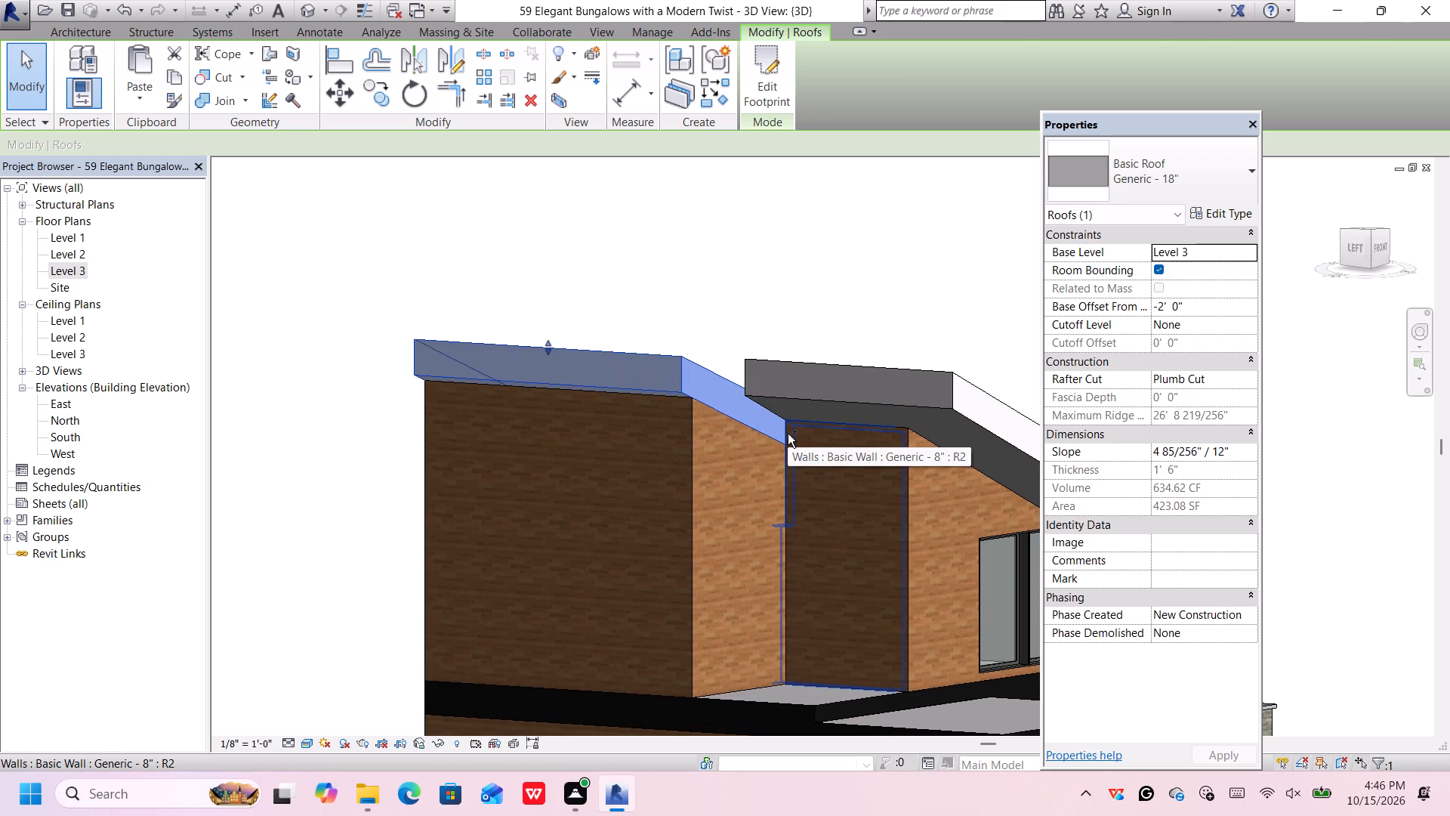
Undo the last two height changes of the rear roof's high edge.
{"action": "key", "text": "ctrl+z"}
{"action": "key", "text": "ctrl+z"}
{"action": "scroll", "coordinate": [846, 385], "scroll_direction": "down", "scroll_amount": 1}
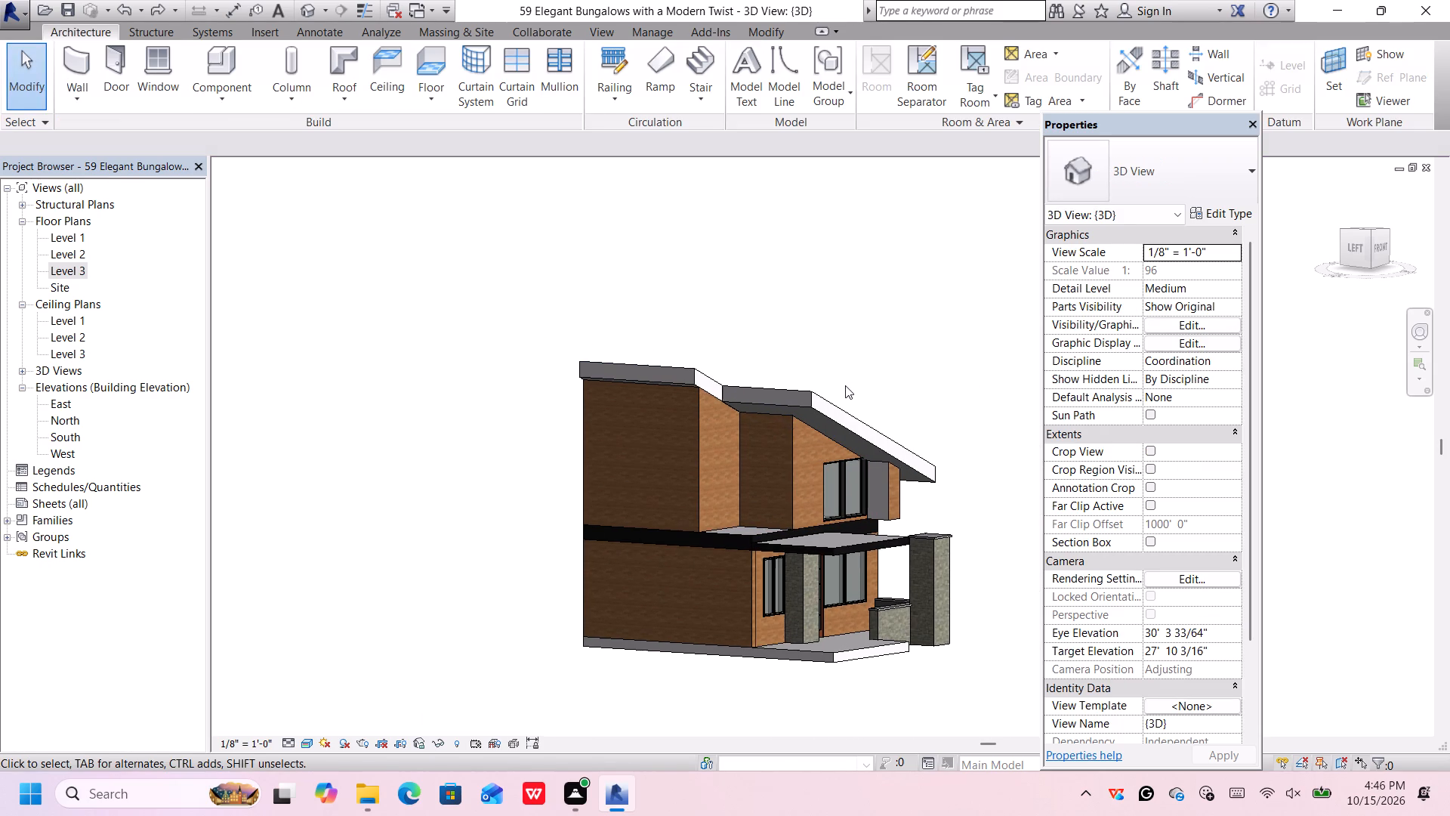
Lower the front roof's high edge by its shape handle in the front view, ending at a slope of about 3 57/128" / 12".
{"action": "middle_click_drag", "start_coordinate": [845, 386], "coordinate": [590, 391]}
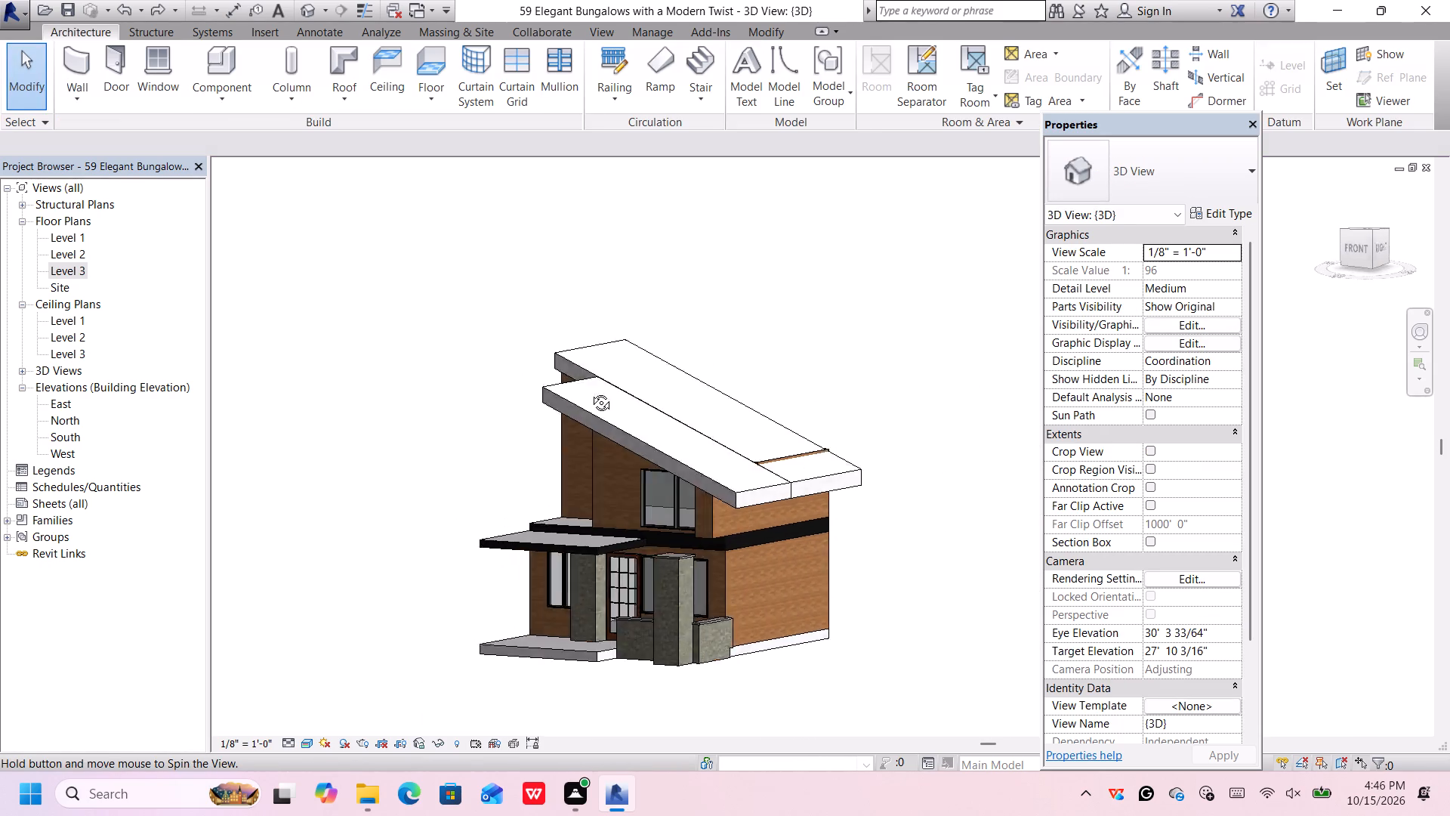
{"action": "middle_click_drag", "start_coordinate": [590, 391], "coordinate": [665, 350]}
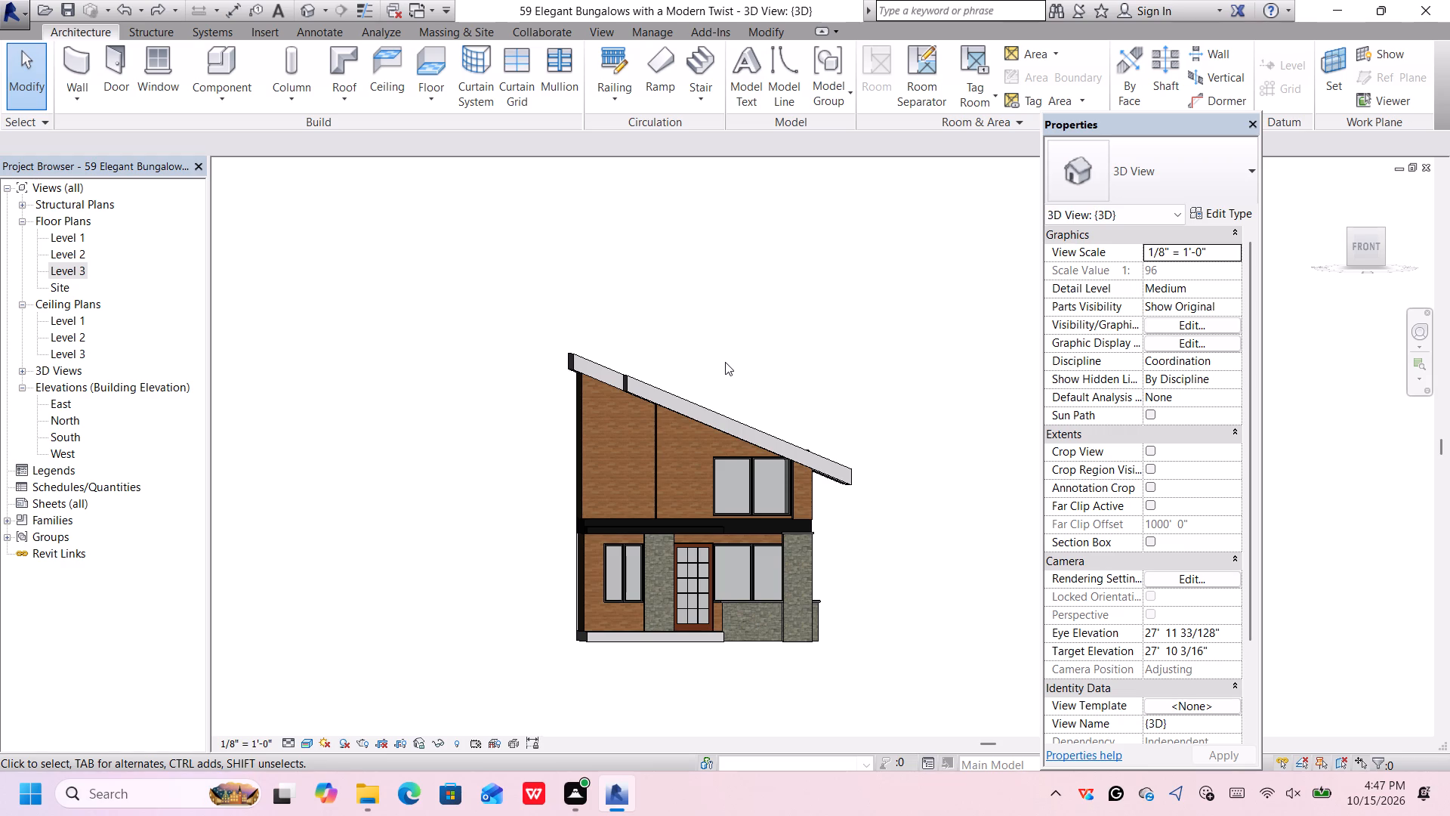
{"action": "left_click", "coordinate": [645, 389]}
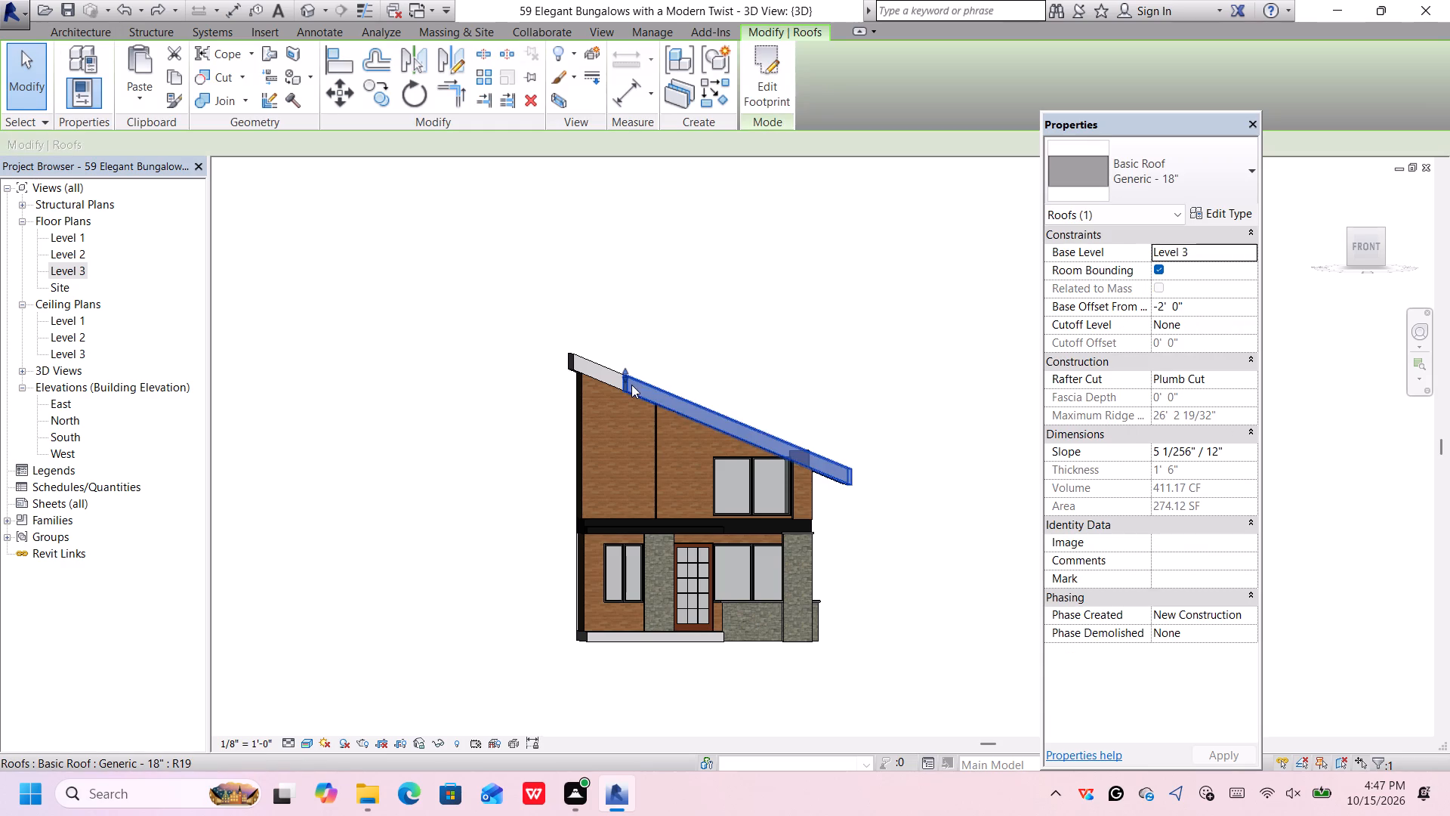
{"action": "left_click_drag", "start_coordinate": [625, 379], "coordinate": [633, 405]}
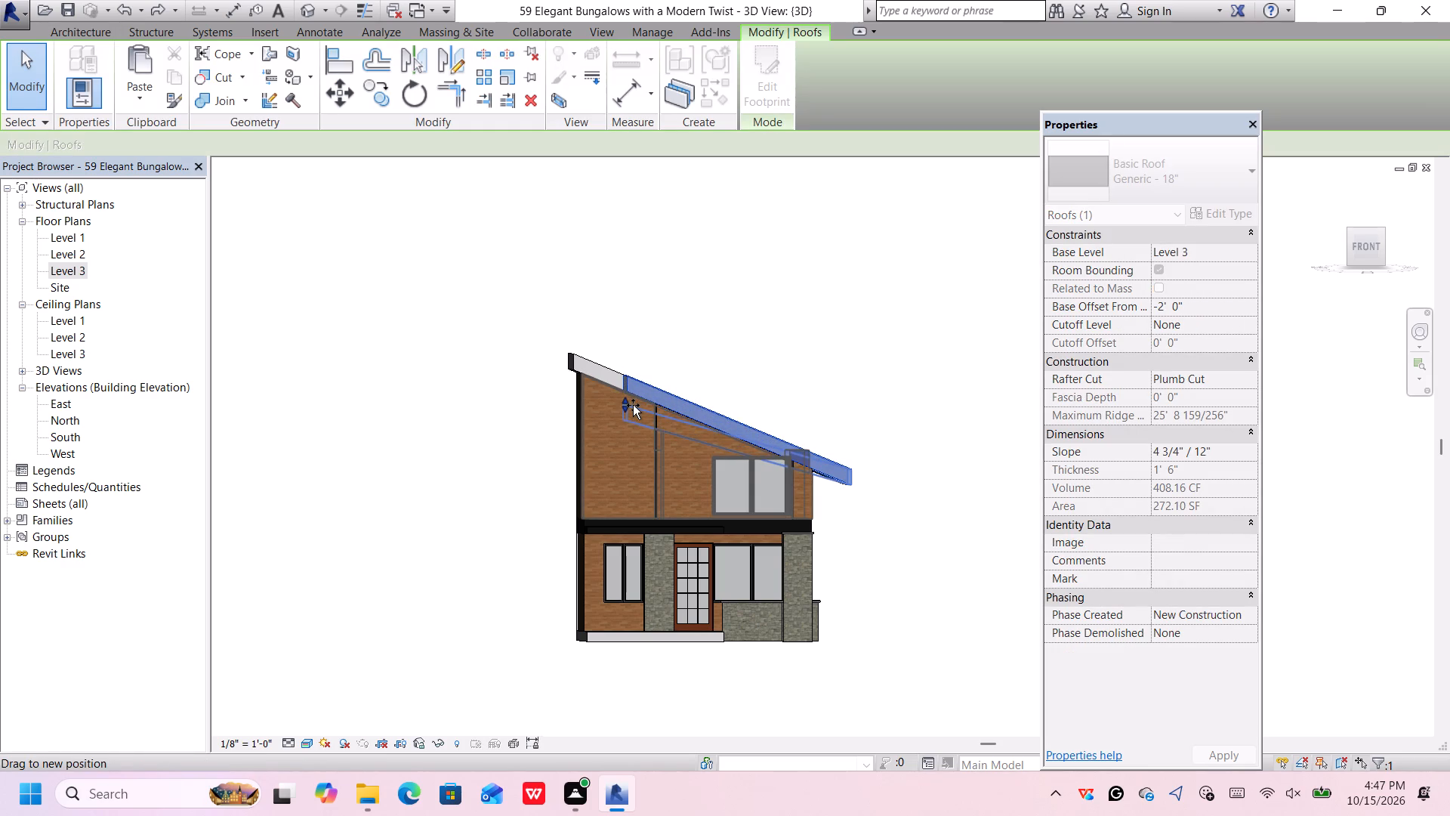
{"action": "left_click_drag", "start_coordinate": [633, 405], "coordinate": [632, 405]}
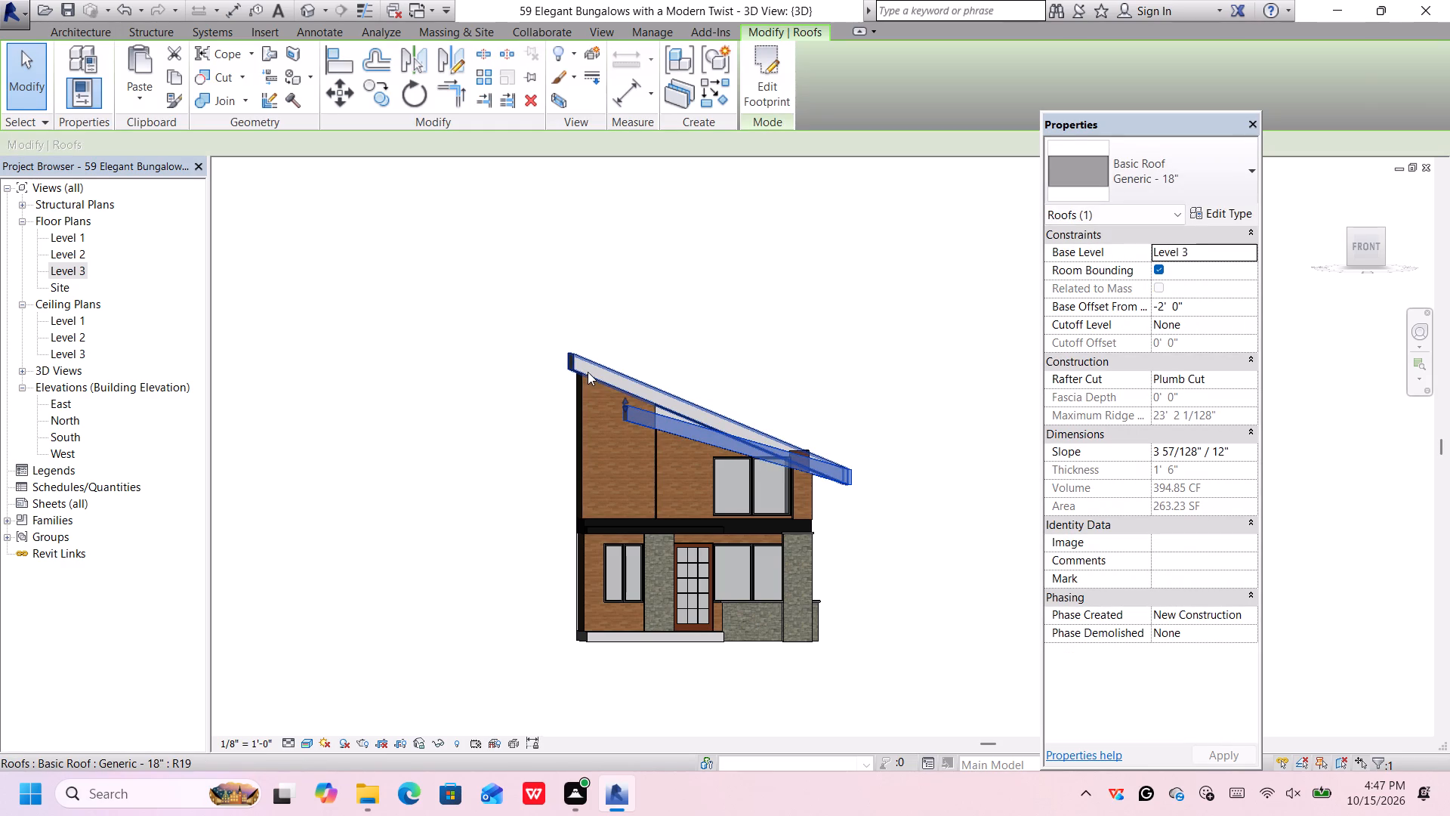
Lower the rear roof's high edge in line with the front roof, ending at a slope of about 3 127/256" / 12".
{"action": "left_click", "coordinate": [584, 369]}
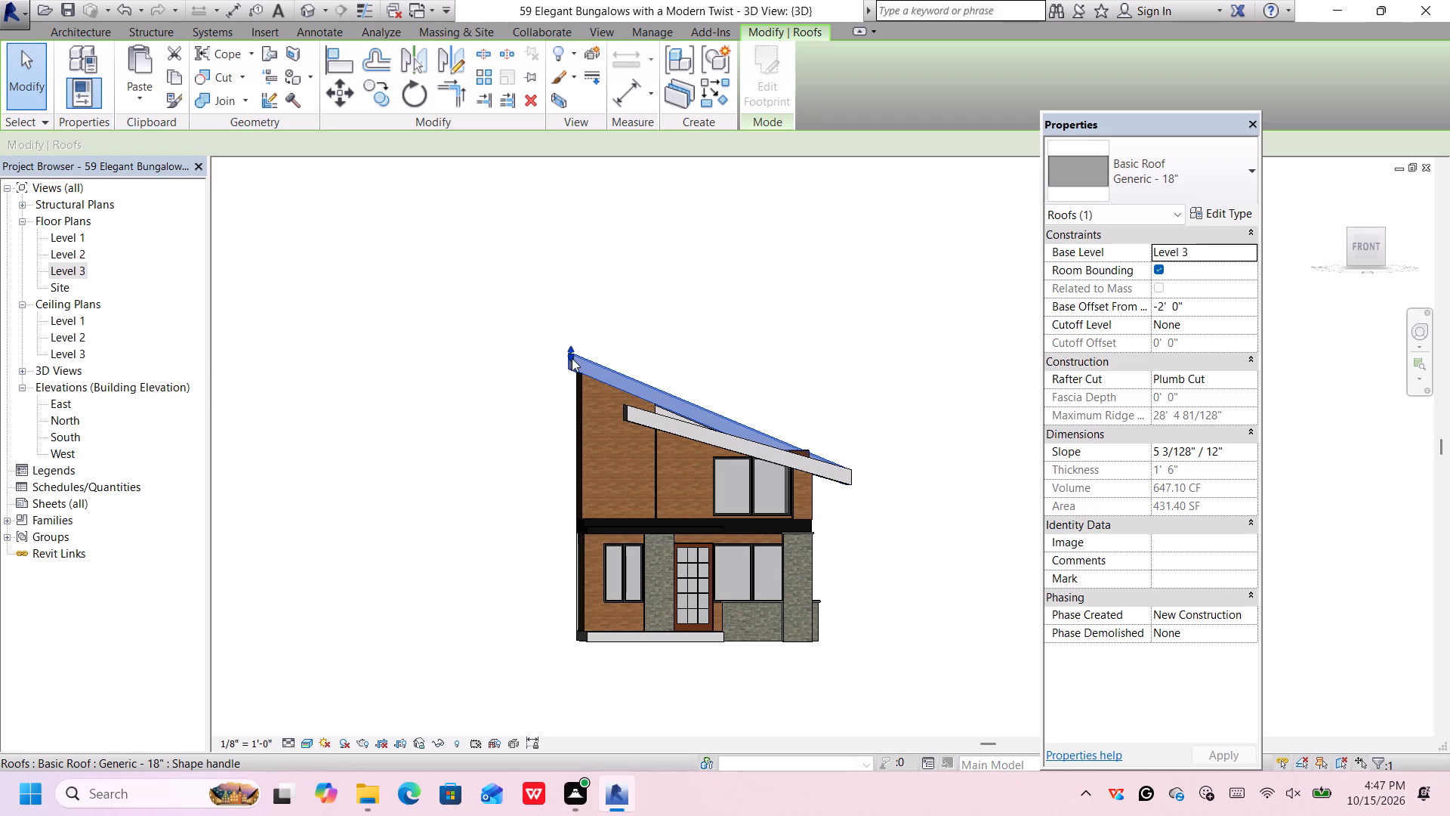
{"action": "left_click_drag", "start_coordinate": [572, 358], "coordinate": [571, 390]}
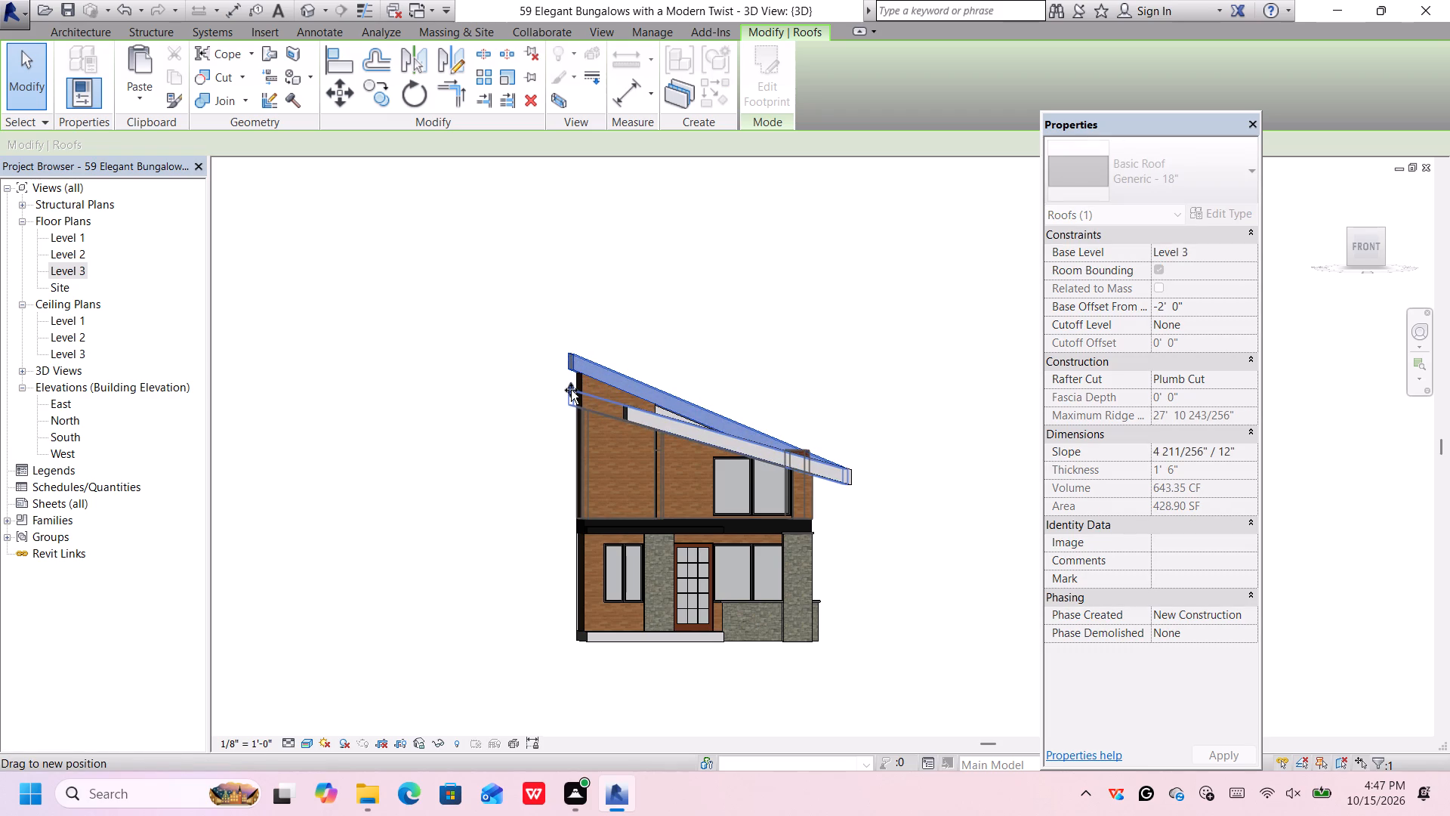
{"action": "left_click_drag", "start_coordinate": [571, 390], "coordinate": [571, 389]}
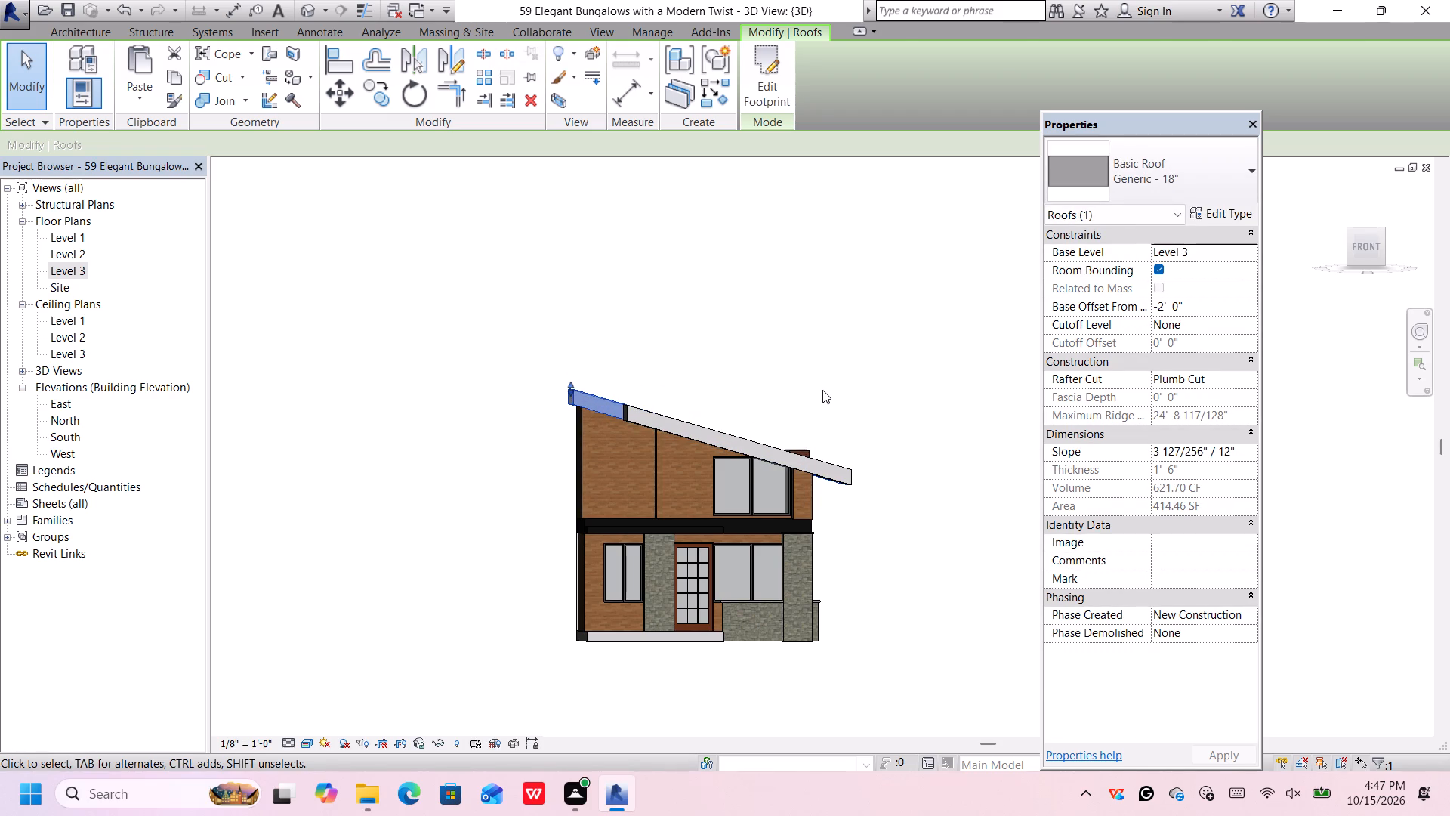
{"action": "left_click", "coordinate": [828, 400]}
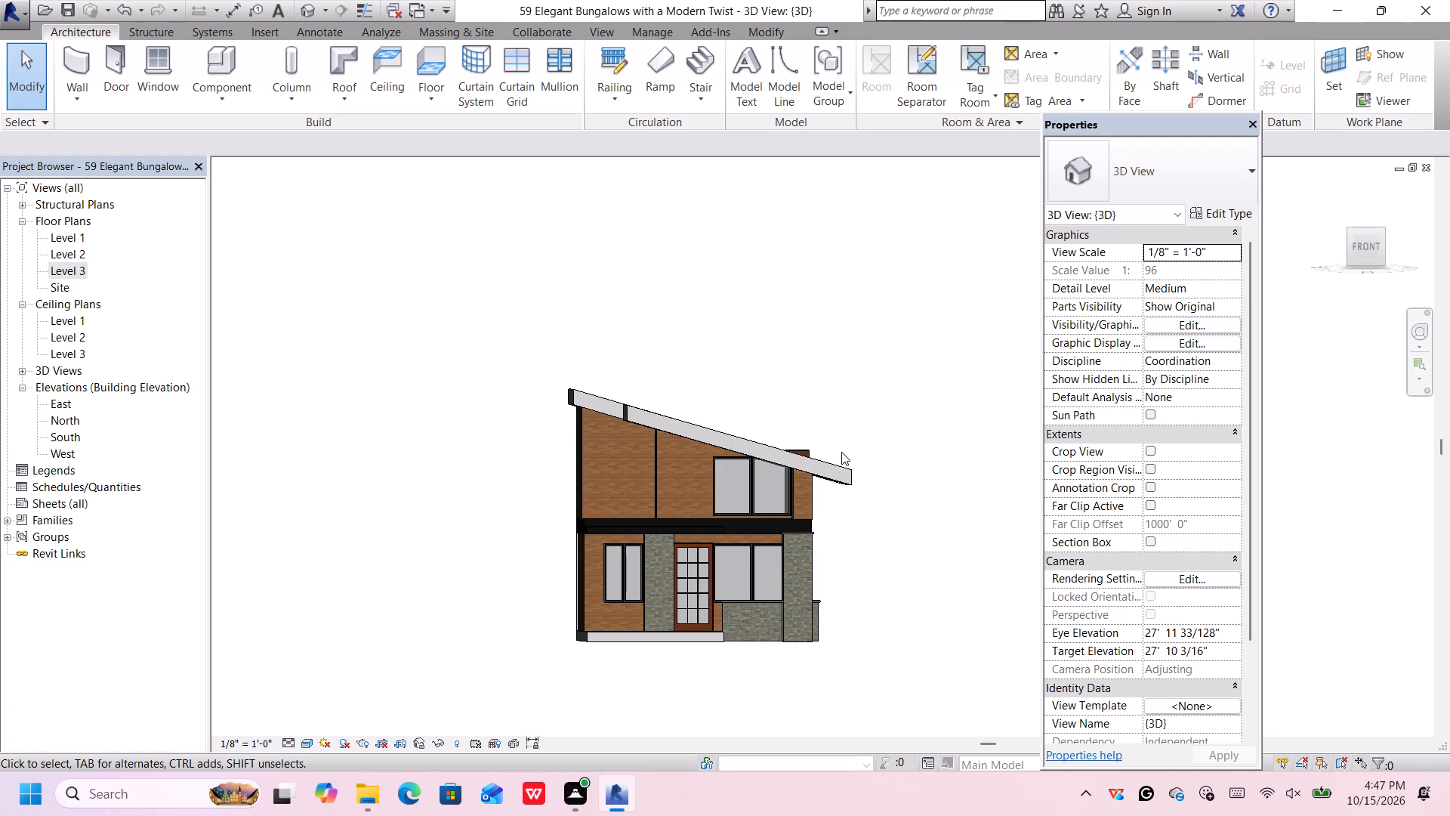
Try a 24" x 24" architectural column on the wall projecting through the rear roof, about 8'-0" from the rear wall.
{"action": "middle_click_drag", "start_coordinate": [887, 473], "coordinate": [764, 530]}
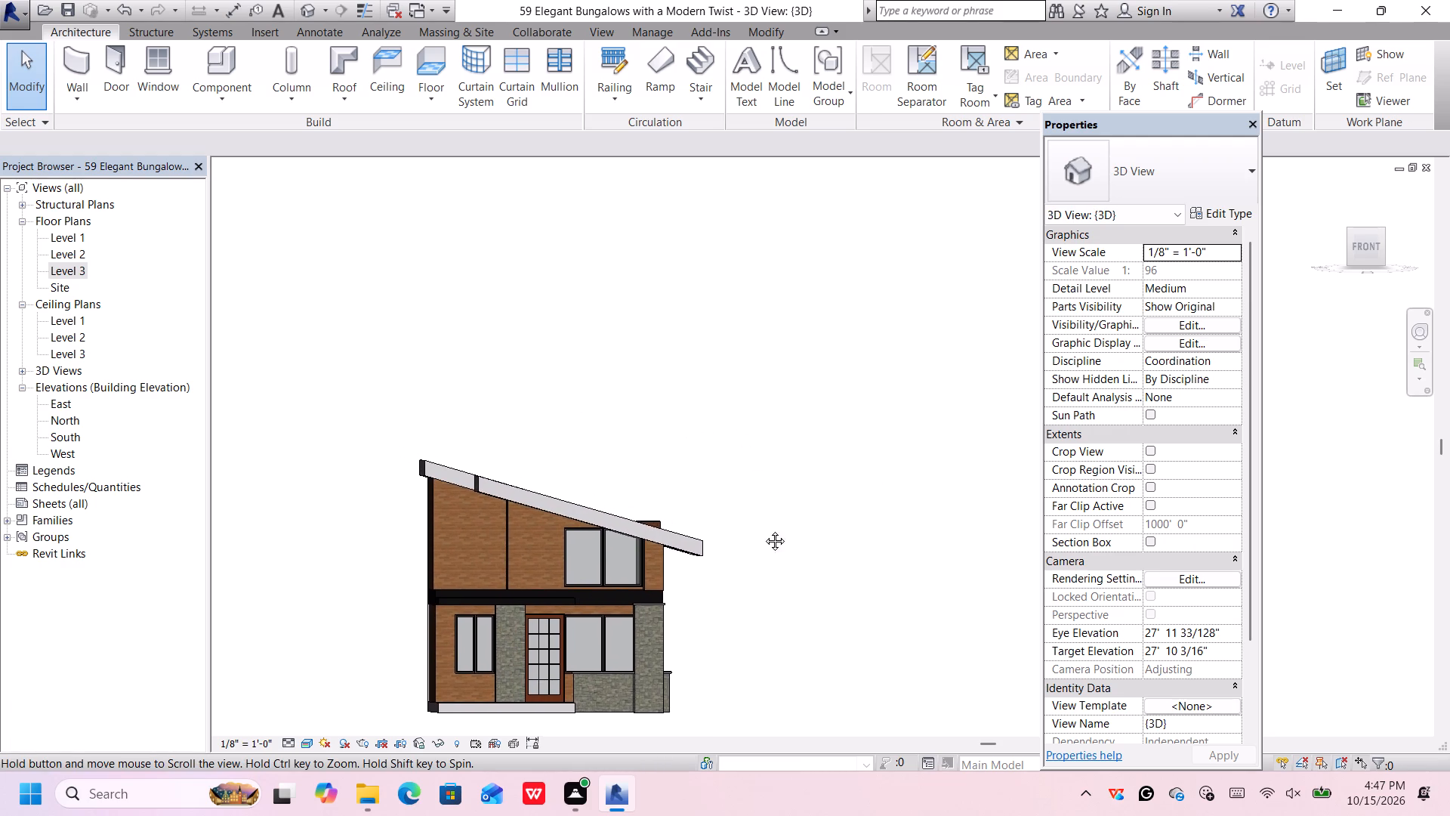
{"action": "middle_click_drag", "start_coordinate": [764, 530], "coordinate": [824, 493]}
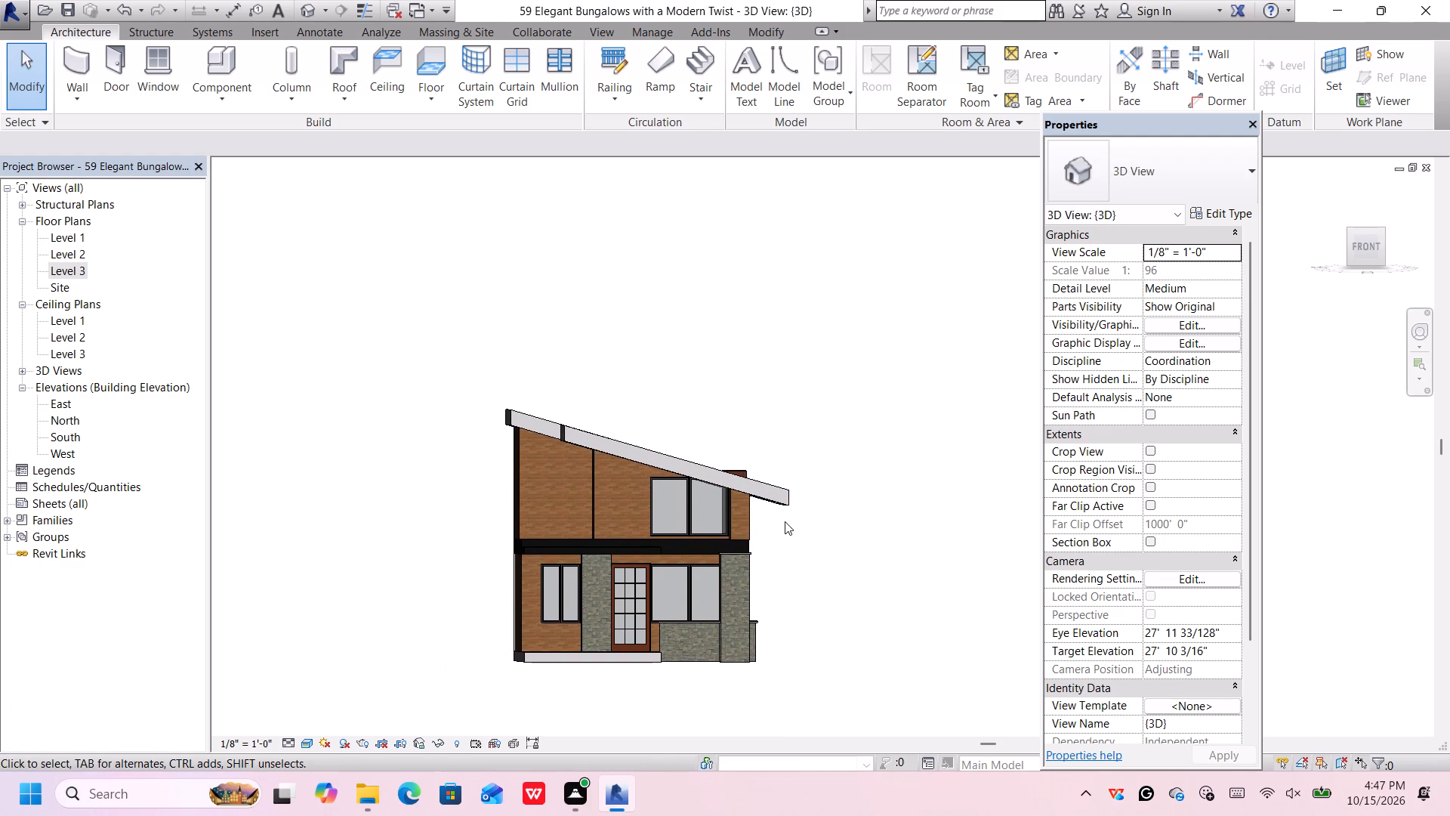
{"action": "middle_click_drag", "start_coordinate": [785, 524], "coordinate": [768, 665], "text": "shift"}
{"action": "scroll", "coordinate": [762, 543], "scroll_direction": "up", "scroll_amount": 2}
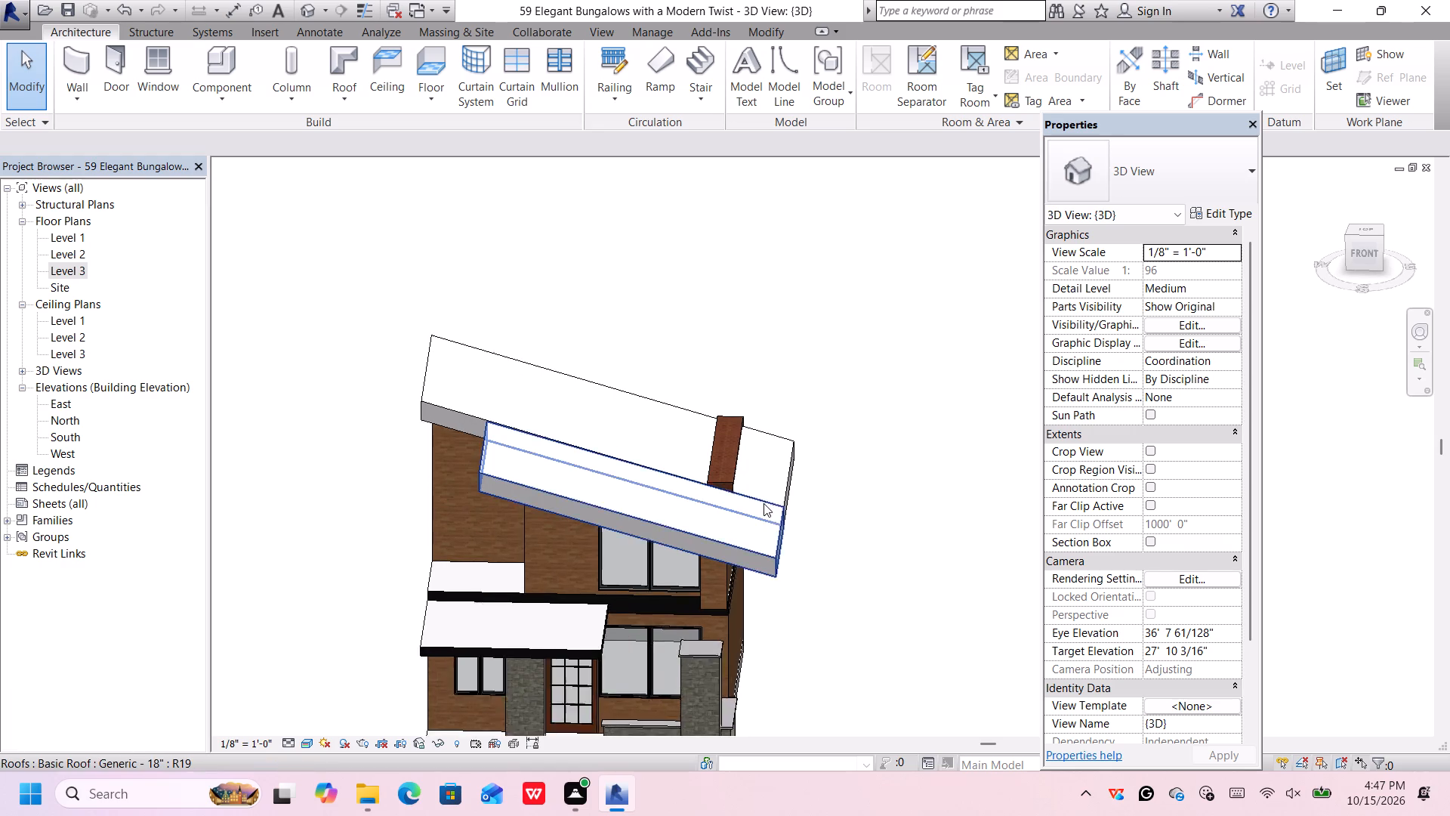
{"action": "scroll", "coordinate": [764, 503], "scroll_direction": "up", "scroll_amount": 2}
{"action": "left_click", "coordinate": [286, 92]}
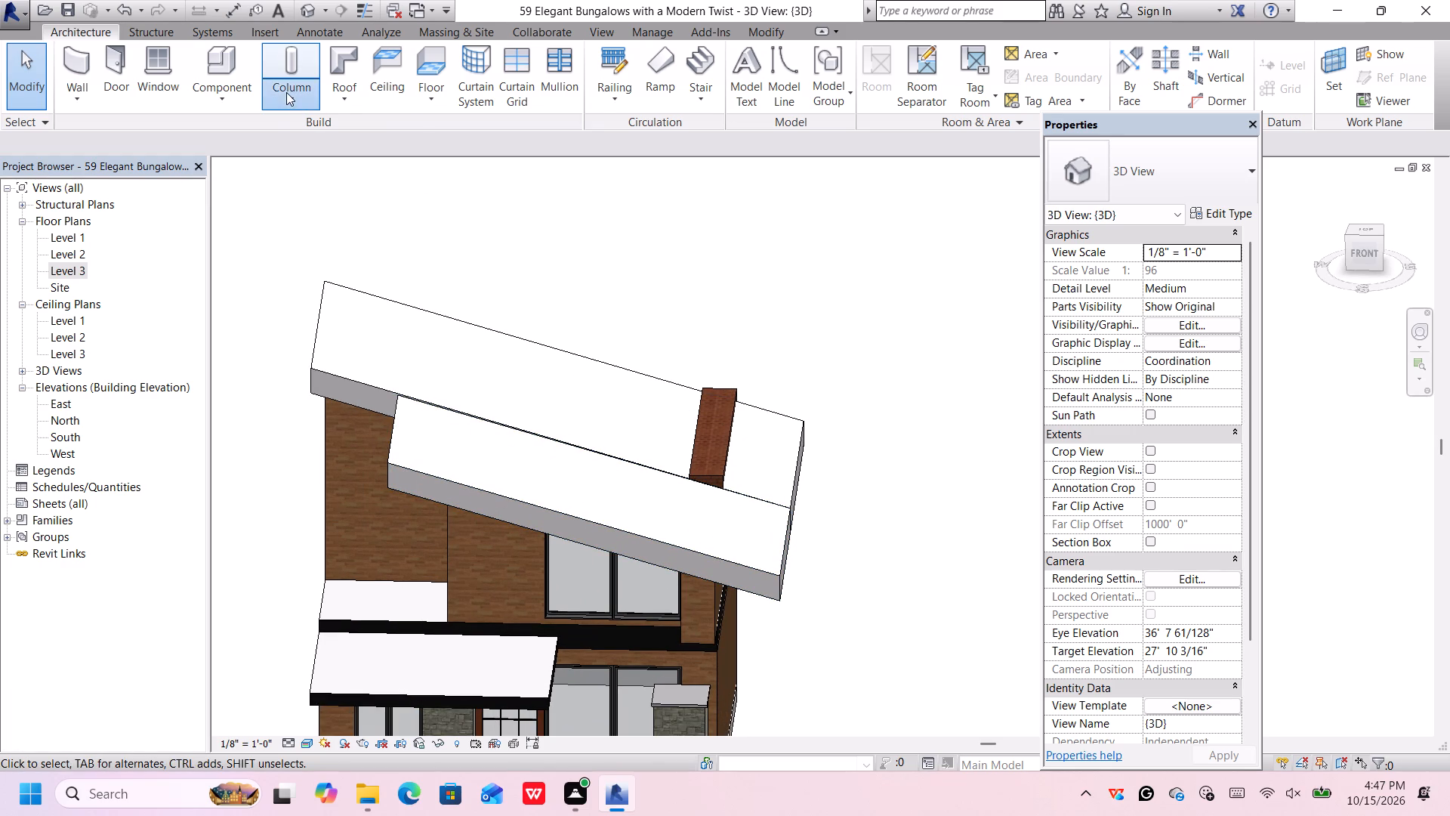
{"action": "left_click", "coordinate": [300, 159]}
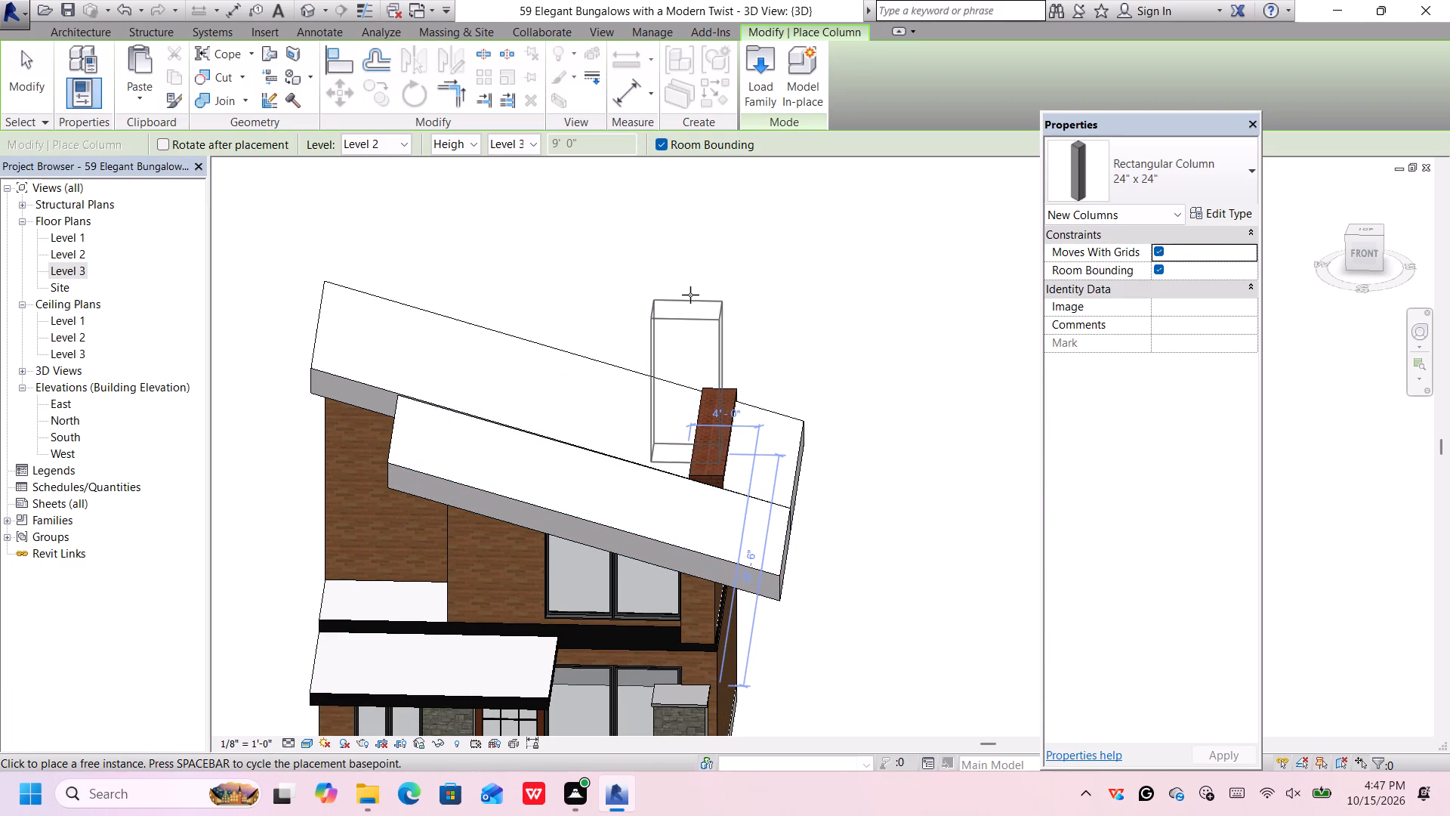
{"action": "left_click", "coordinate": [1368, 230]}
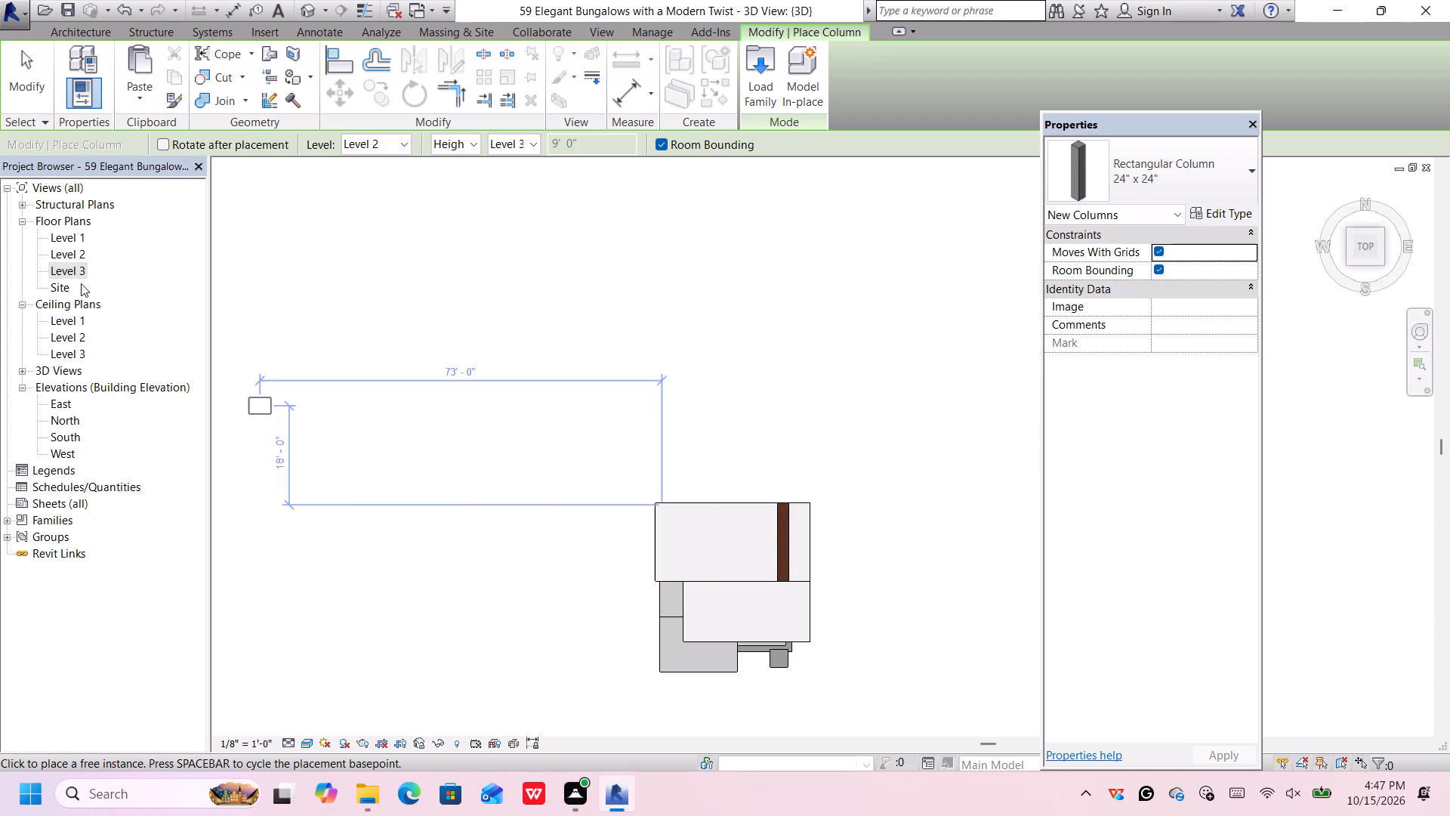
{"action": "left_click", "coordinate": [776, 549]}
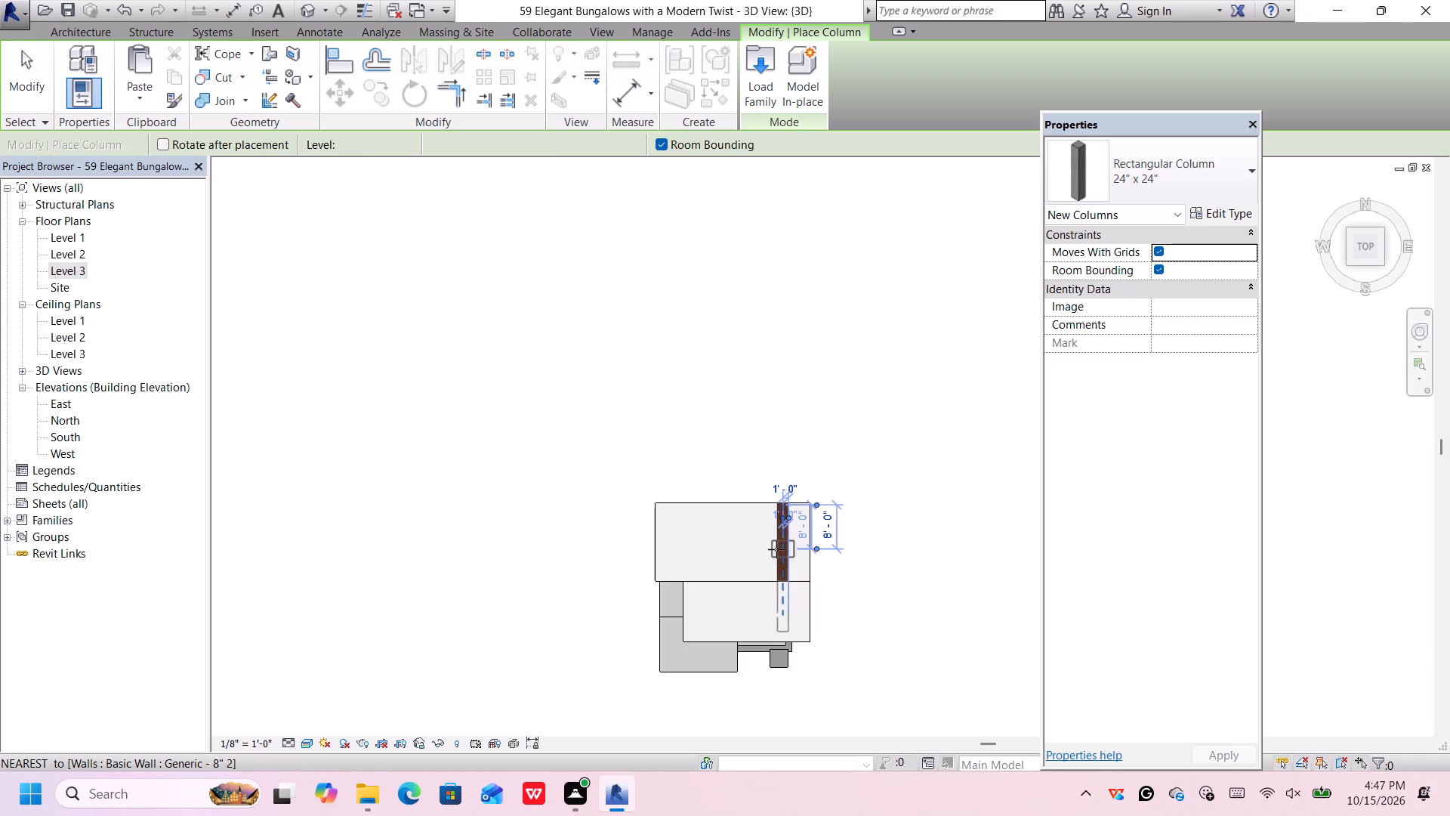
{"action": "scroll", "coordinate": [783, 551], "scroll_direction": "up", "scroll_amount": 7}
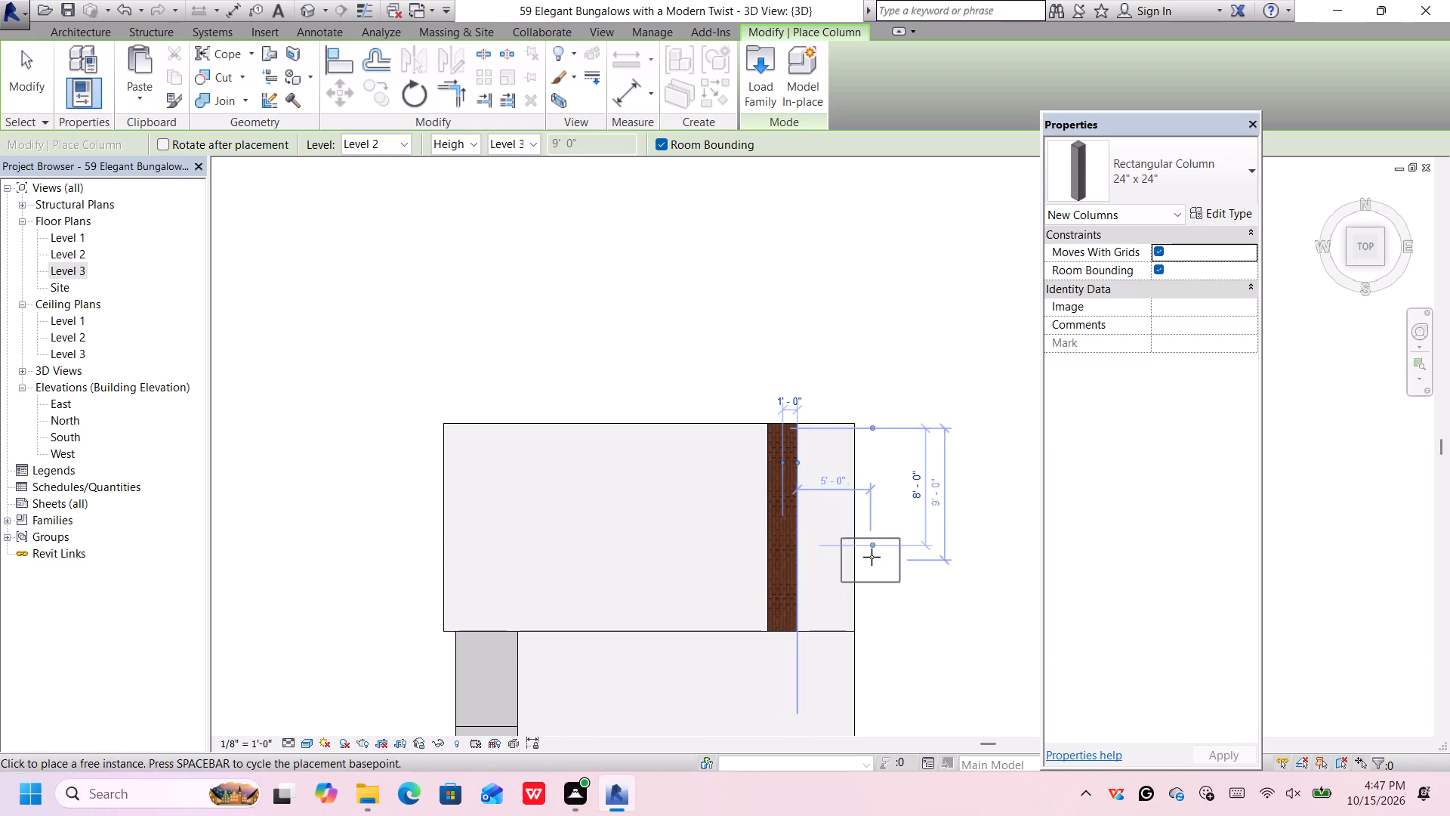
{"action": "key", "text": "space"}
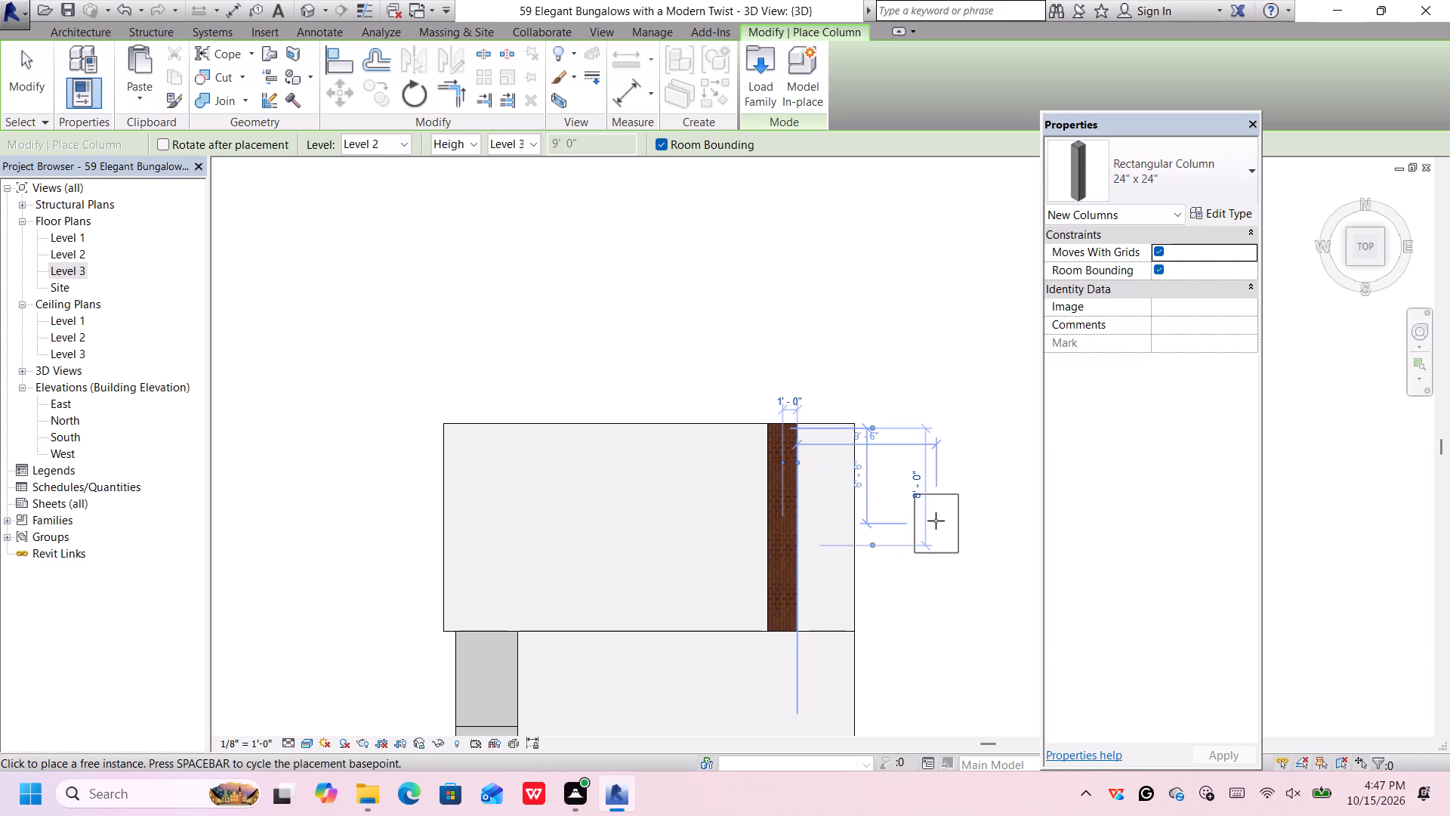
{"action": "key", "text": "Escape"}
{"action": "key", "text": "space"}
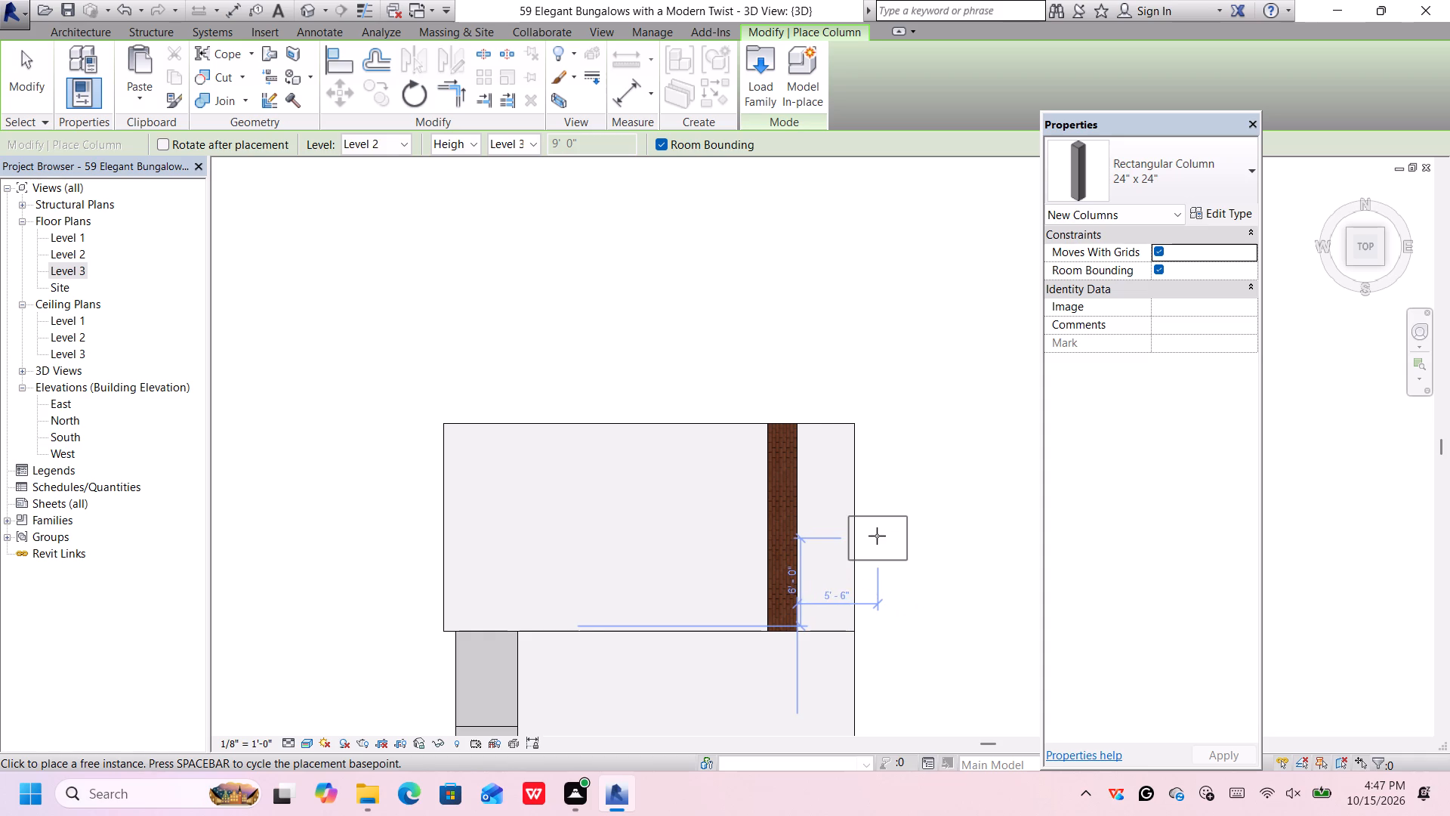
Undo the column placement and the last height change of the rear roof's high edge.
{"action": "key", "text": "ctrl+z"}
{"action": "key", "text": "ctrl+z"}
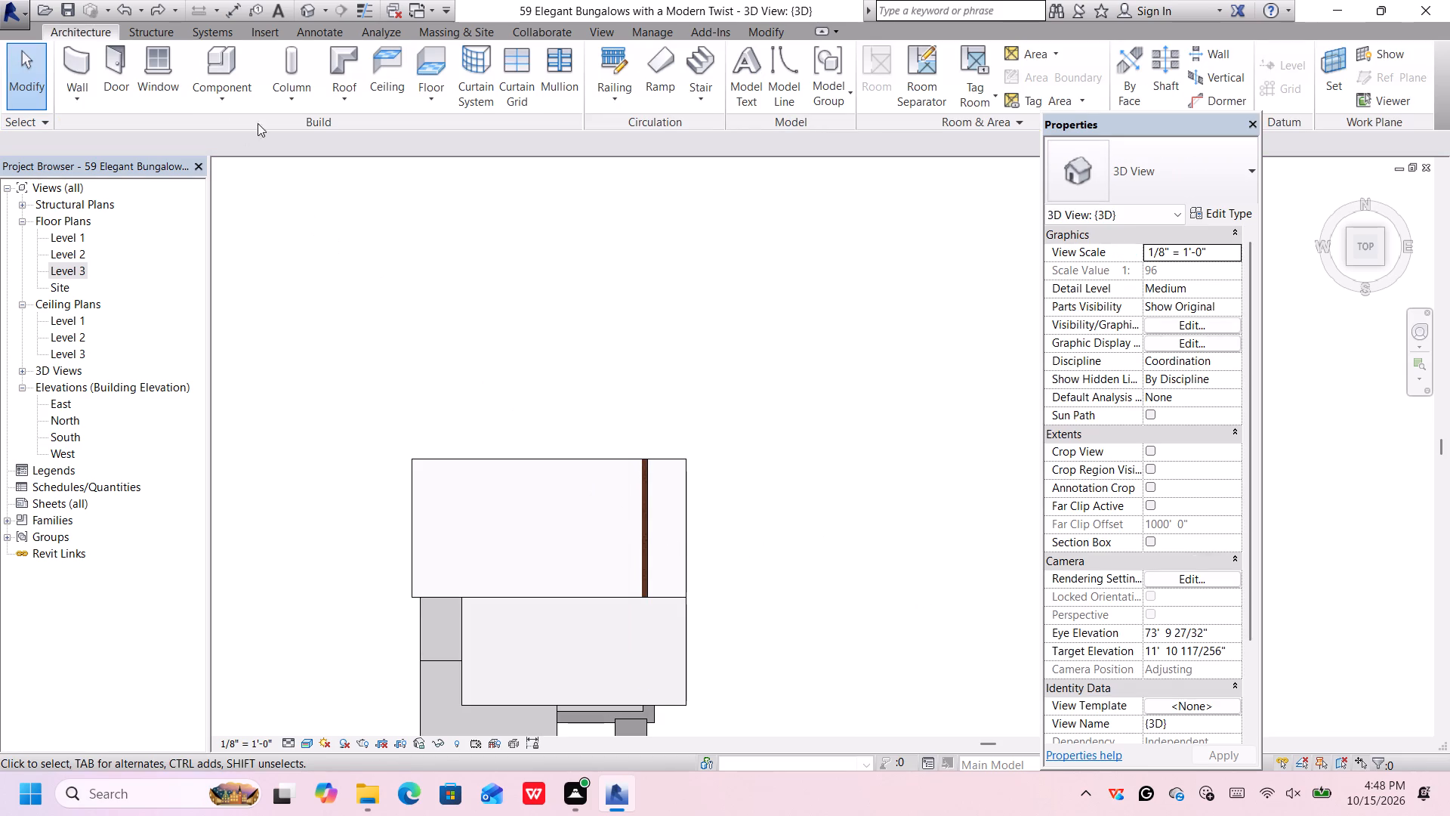
Place a rotated 24" x 24" architectural column on the wall projecting through the rear roof, about 6'-6" from the rear wall.
{"action": "left_click", "coordinate": [292, 101]}
{"action": "left_click", "coordinate": [298, 163]}
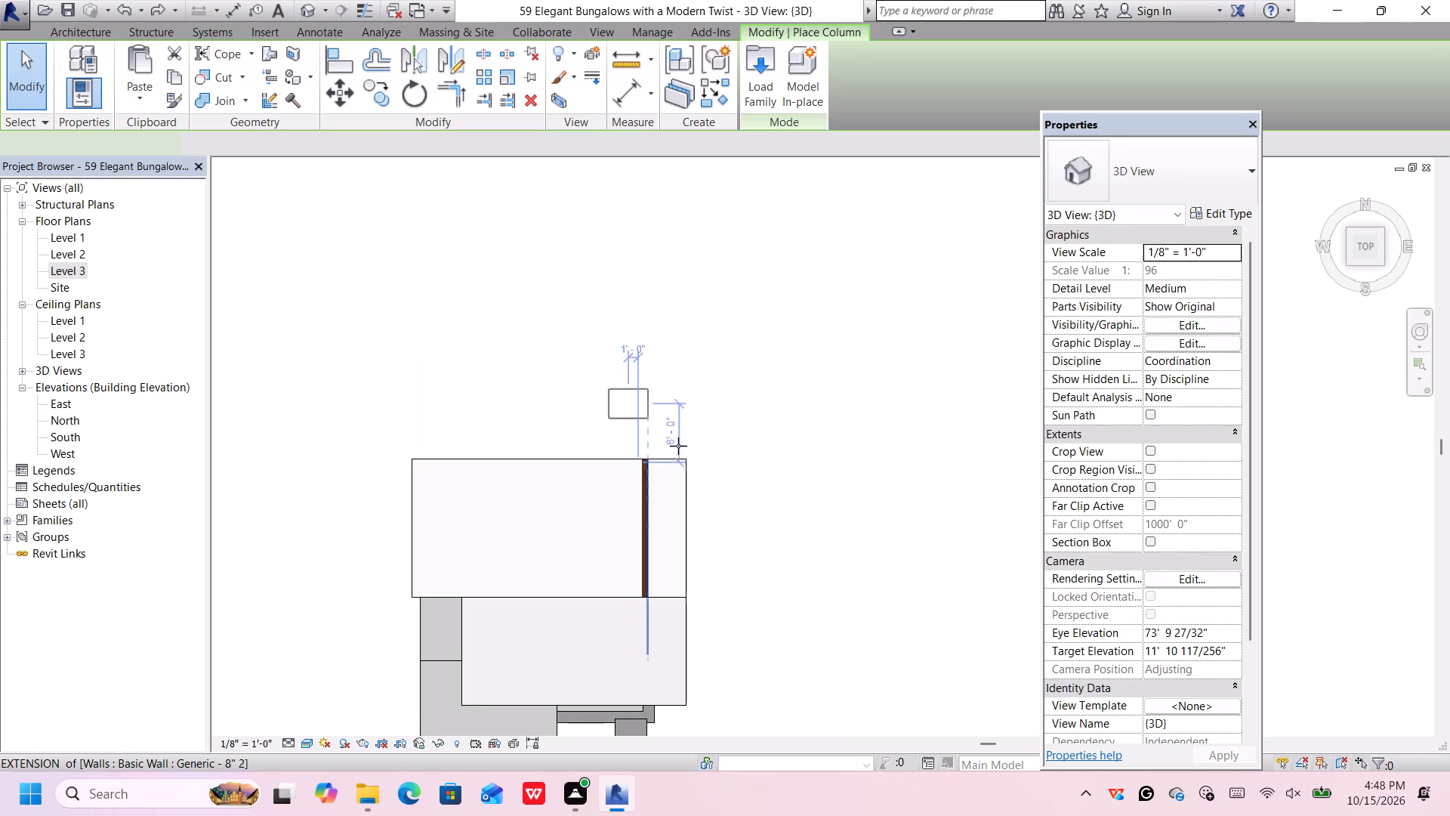
{"action": "key", "text": "space"}
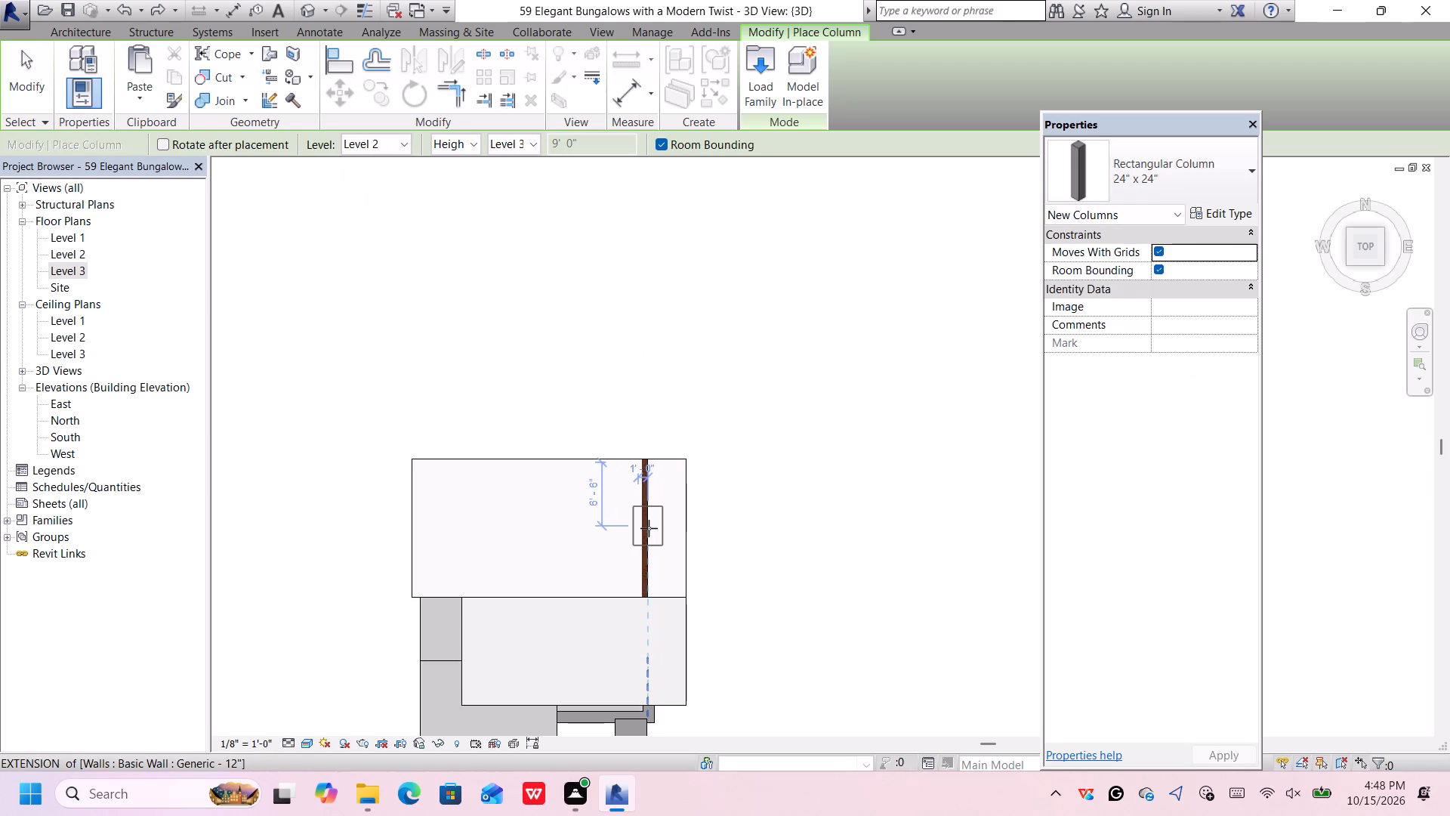
{"action": "left_click", "coordinate": [649, 528]}
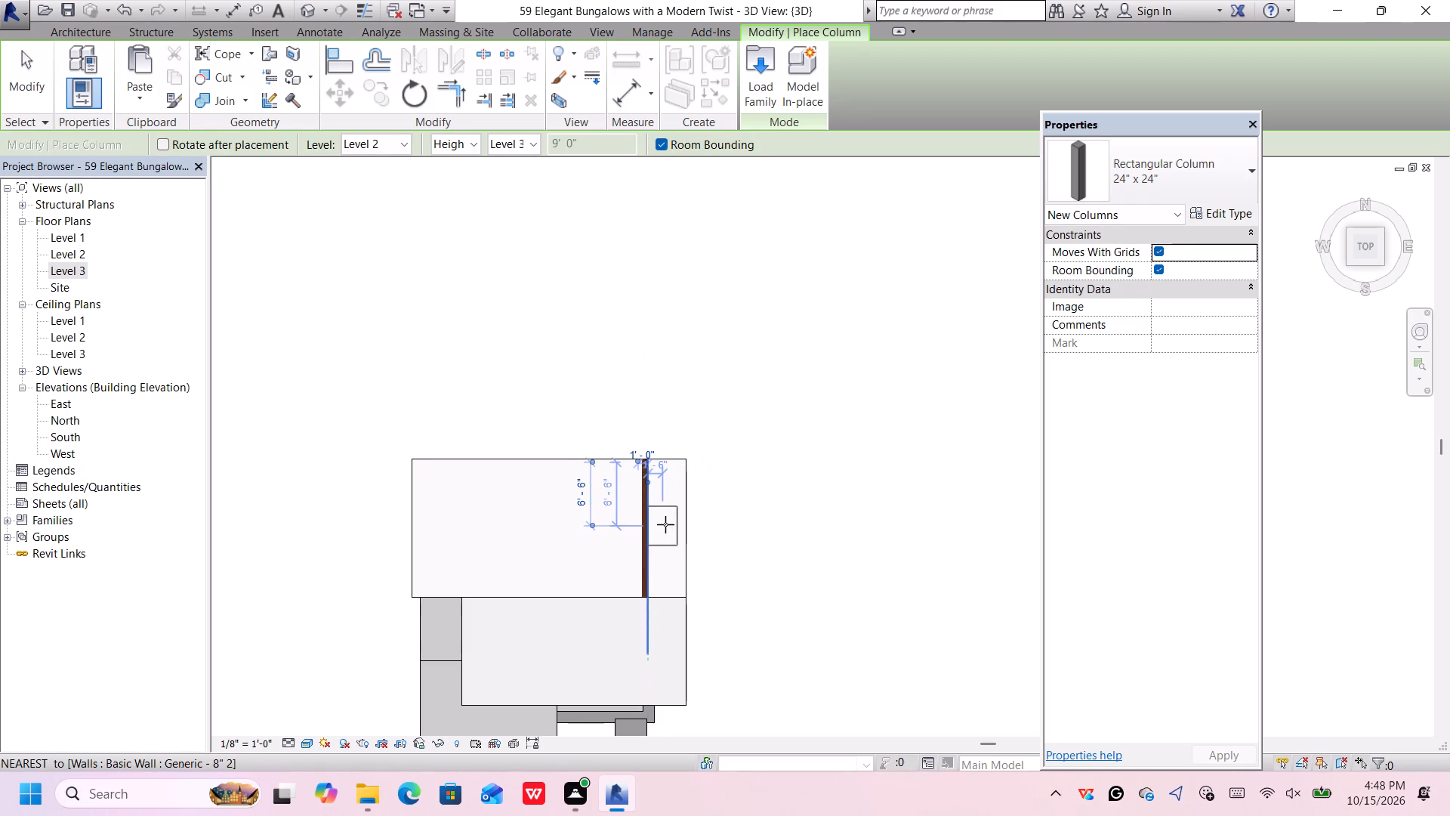
{"action": "scroll", "coordinate": [668, 524], "scroll_direction": "down", "scroll_amount": 5}
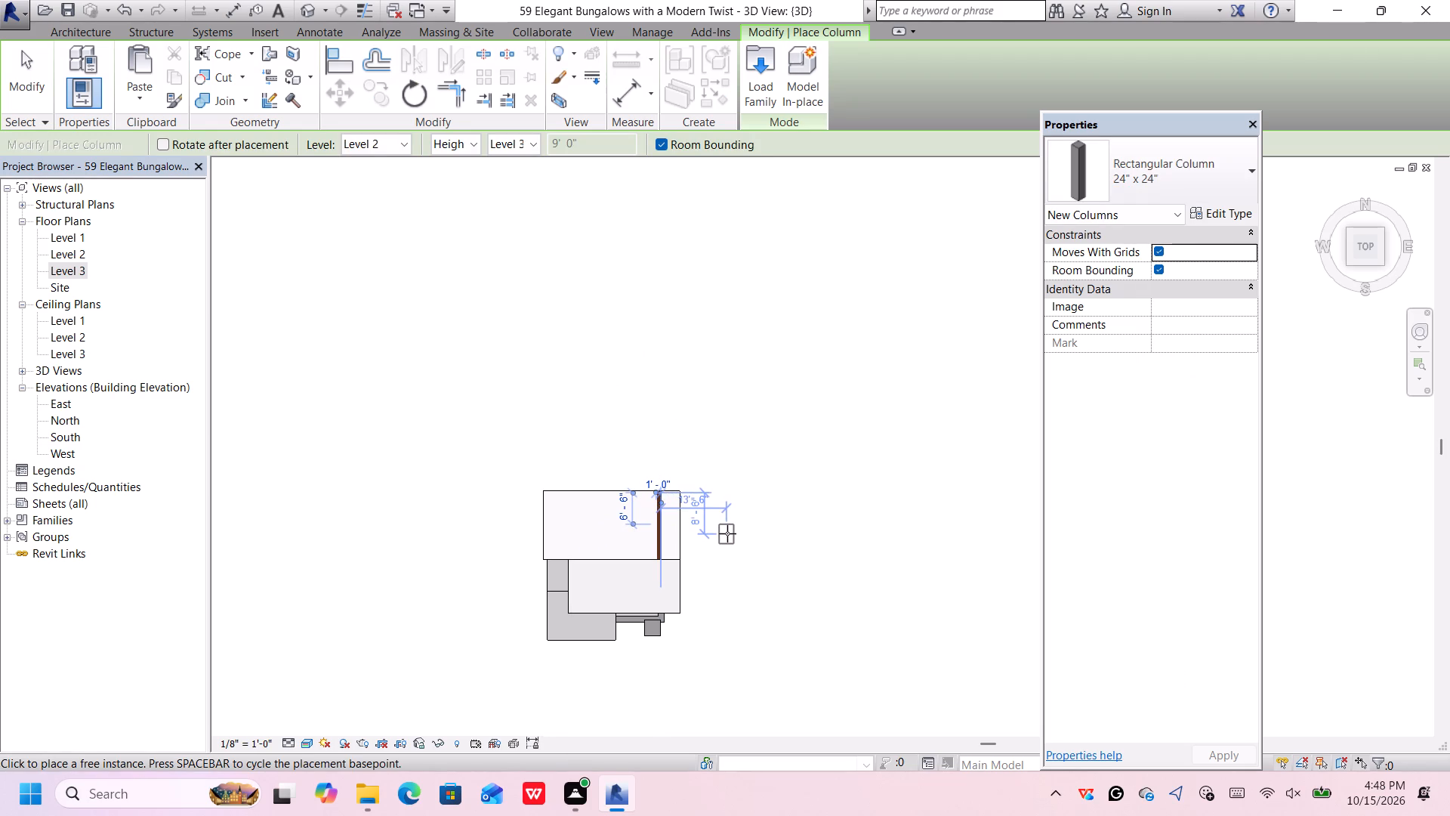
{"action": "key", "text": "Escape"}
{"action": "key", "text": "Escape"}
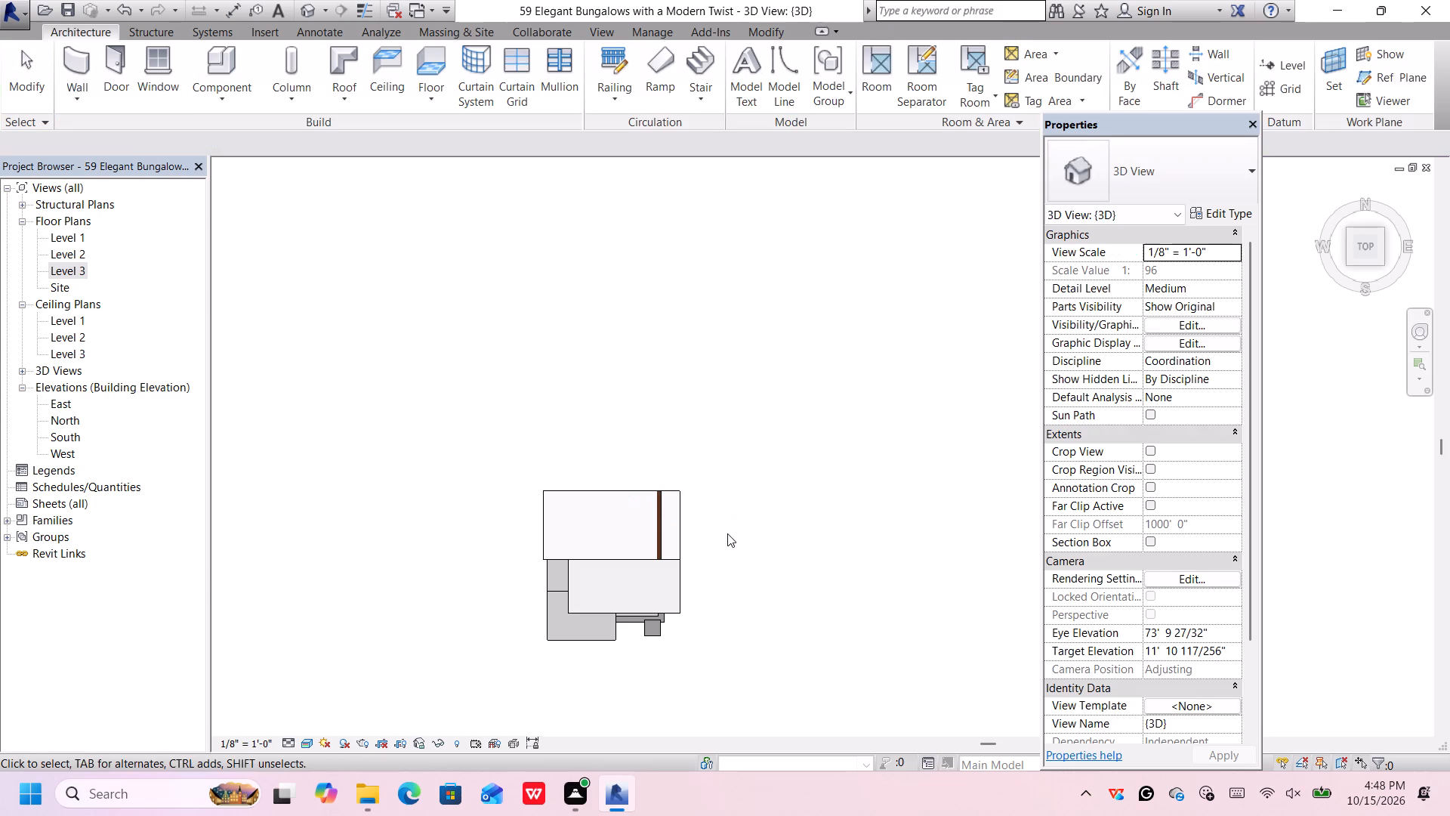
Examine the roofs, the upper-floor wall and the front entrance from above and from the front for the column's position.
{"action": "middle_click_drag", "start_coordinate": [721, 534], "coordinate": [714, 332]}
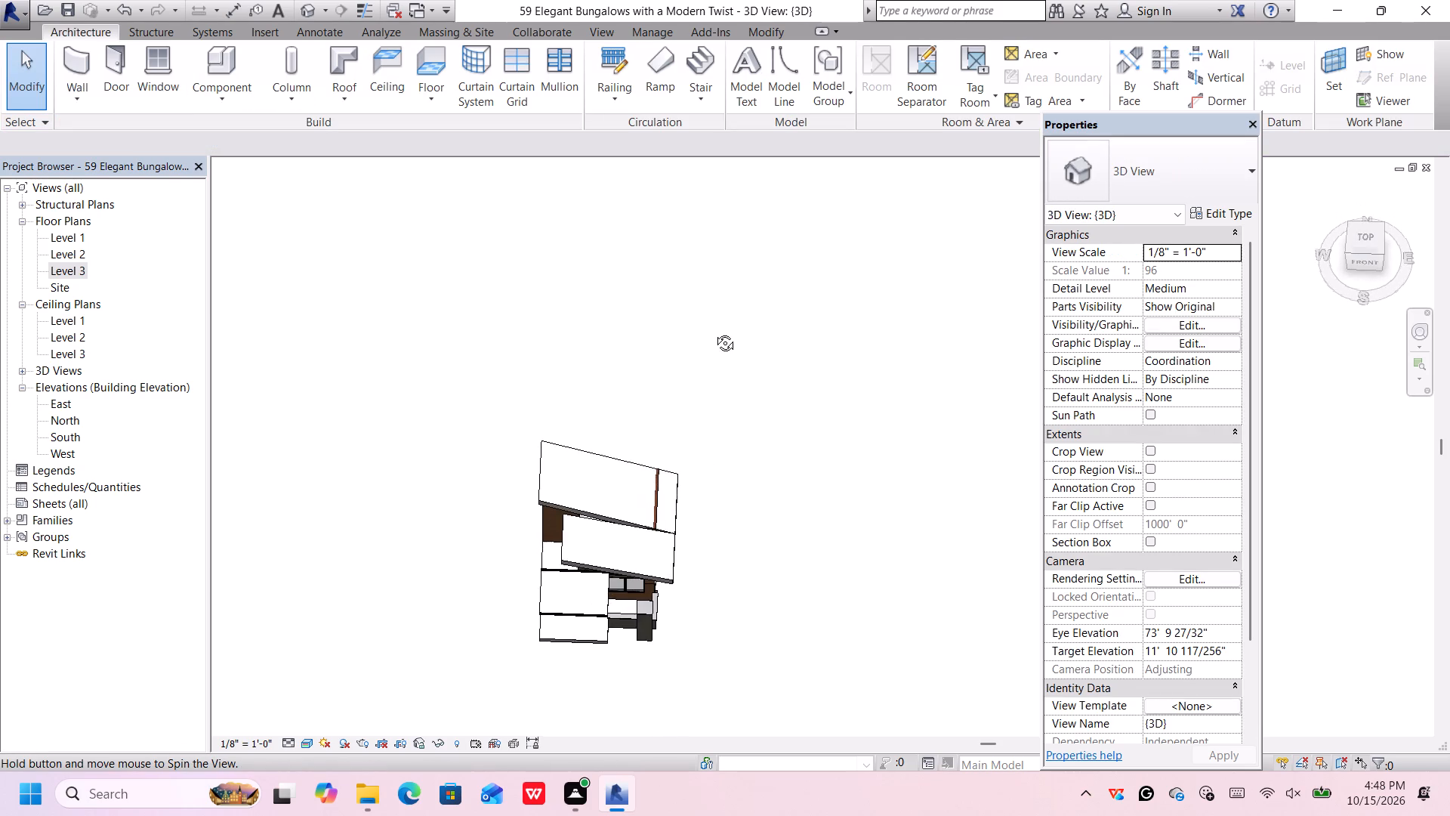
{"action": "middle_click_drag", "start_coordinate": [714, 332], "coordinate": [715, 335]}
{"action": "middle_click_drag", "start_coordinate": [731, 539], "coordinate": [730, 349], "text": "shift"}
{"action": "middle_click_drag", "start_coordinate": [725, 561], "coordinate": [731, 431], "text": "shift"}
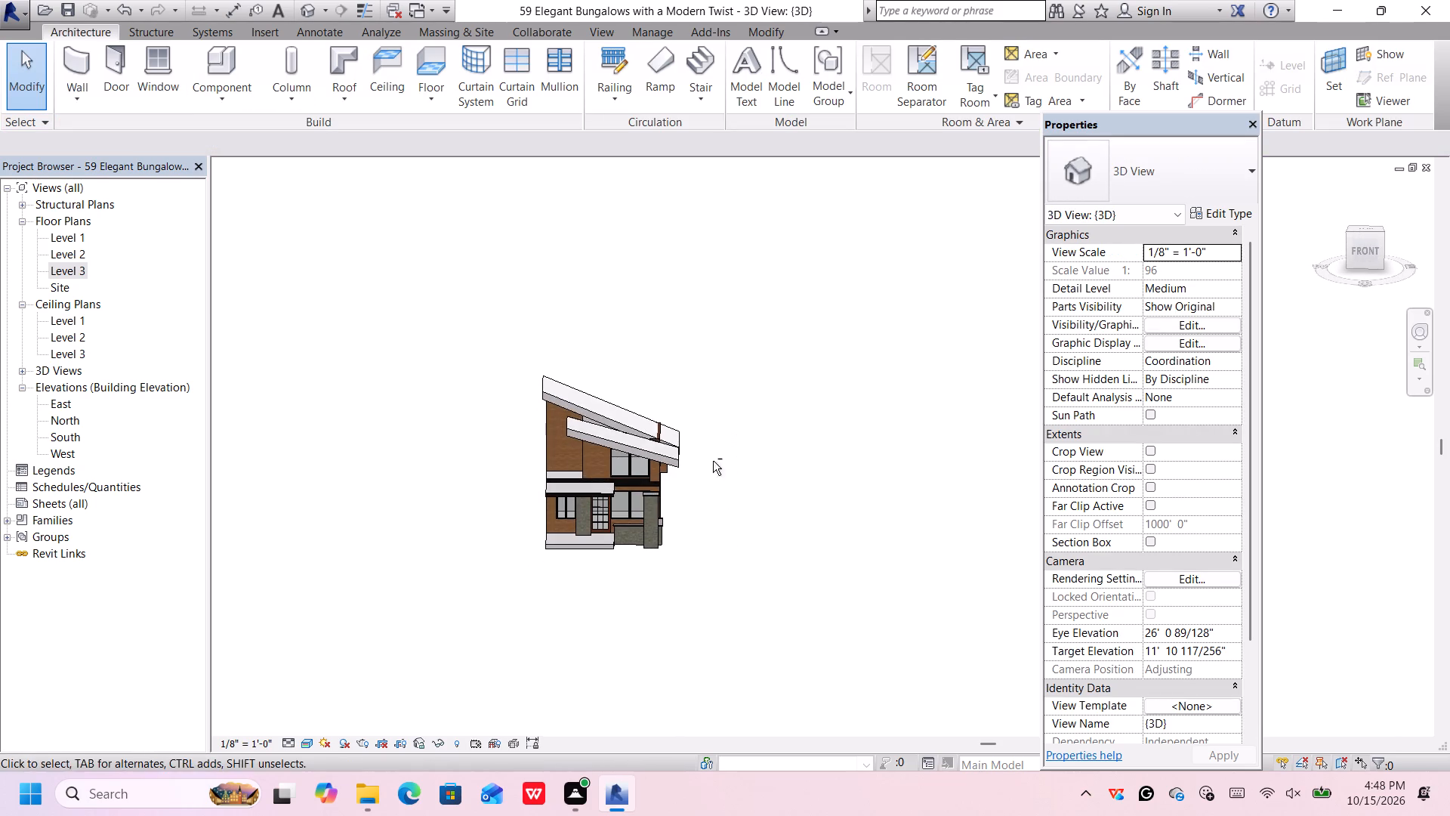
{"action": "scroll", "coordinate": [631, 488], "scroll_direction": "up", "scroll_amount": 13}
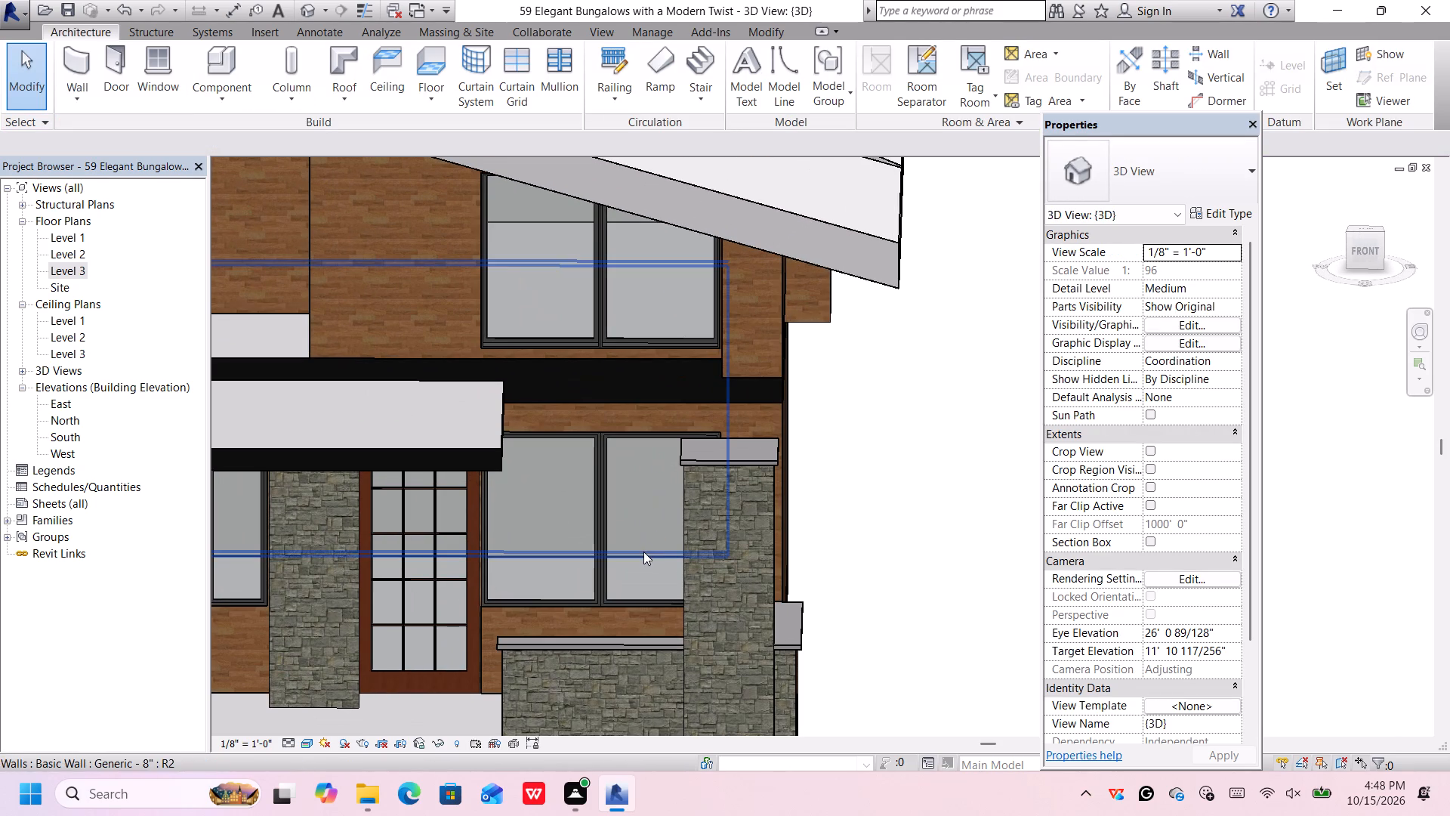
{"action": "middle_click_drag", "start_coordinate": [643, 552], "coordinate": [678, 474]}
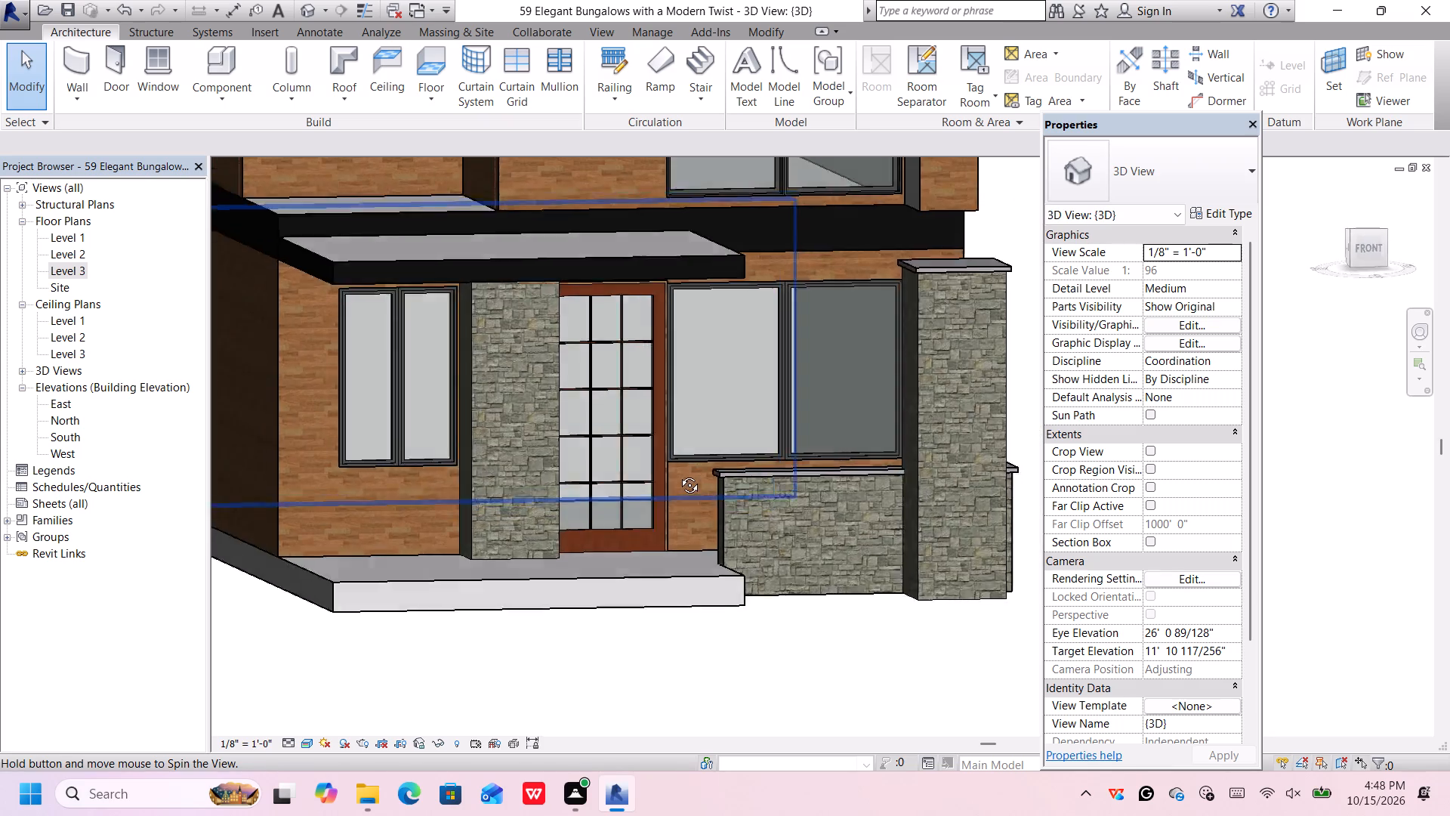
{"action": "middle_click_drag", "start_coordinate": [678, 474], "coordinate": [635, 508]}
{"action": "scroll", "coordinate": [656, 498], "scroll_direction": "down", "scroll_amount": 7}
{"action": "scroll", "coordinate": [752, 449], "scroll_direction": "down", "scroll_amount": 2}
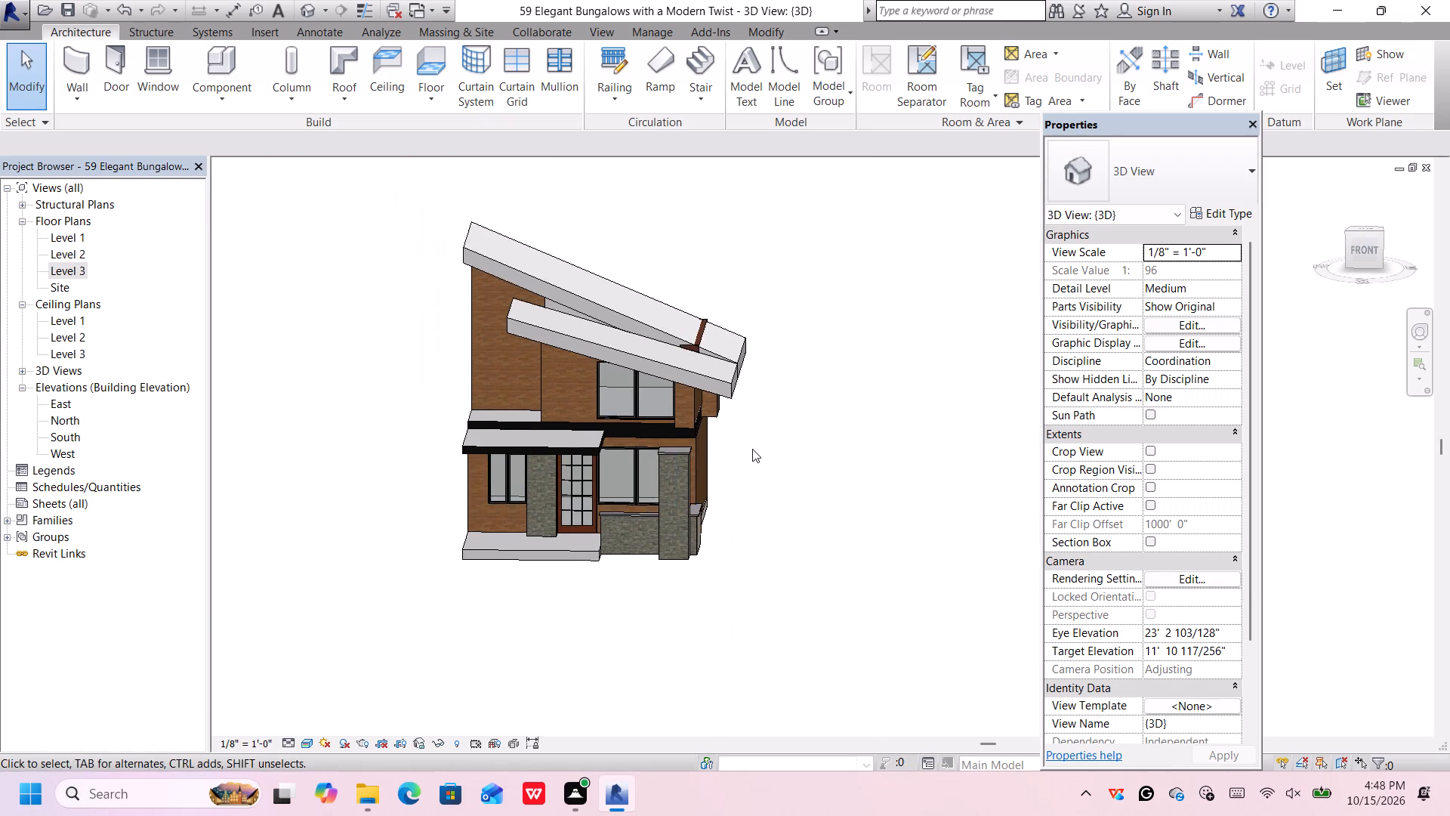
Place another rotated 24" x 24" architectural column from Level 2 to Level 3, freestanding behind the rear roof.
{"action": "middle_click_drag", "start_coordinate": [752, 455], "coordinate": [762, 550], "text": "shift"}
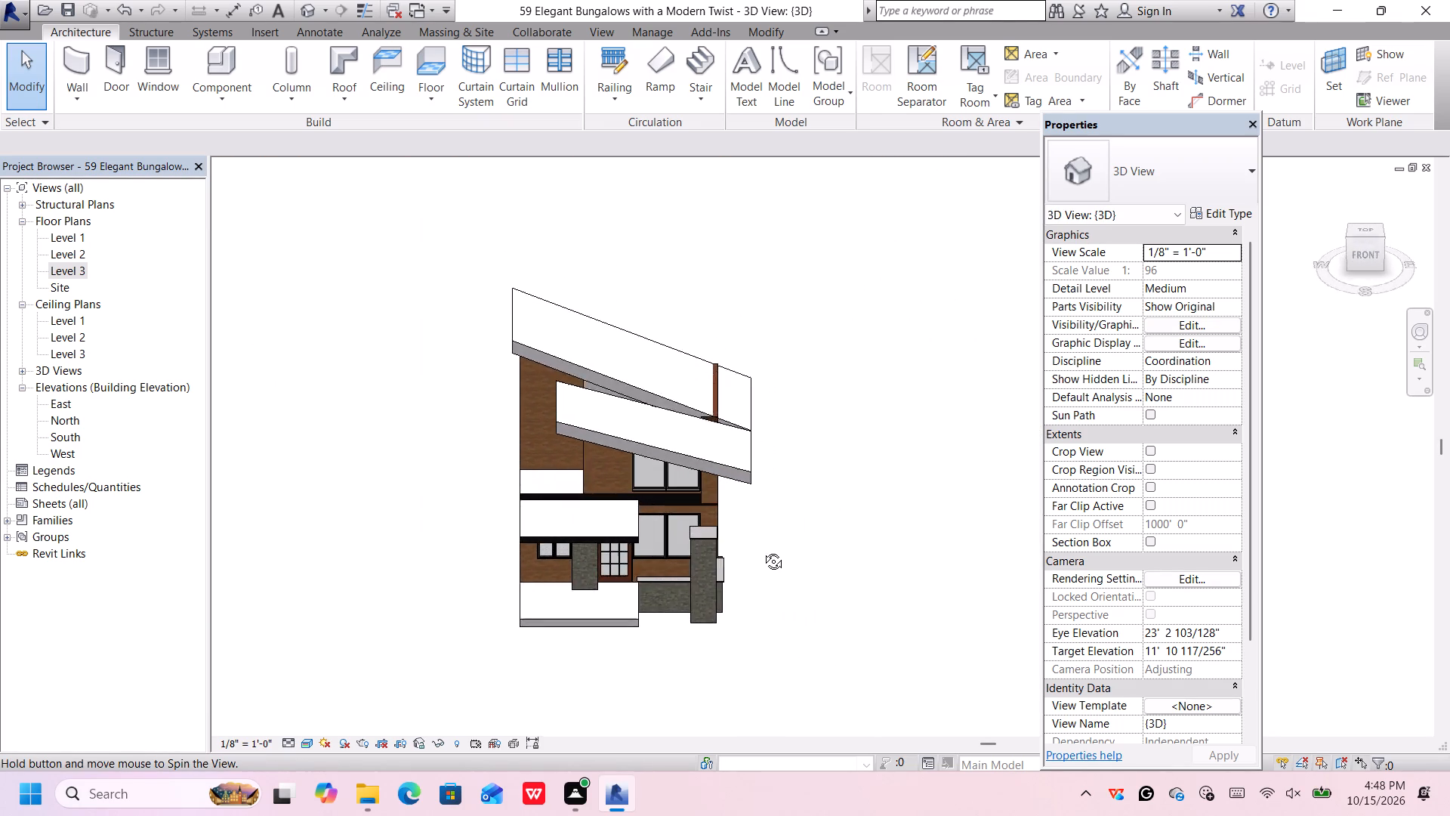
{"action": "middle_click_drag", "start_coordinate": [762, 550], "coordinate": [733, 610], "text": "shift"}
{"action": "left_click", "coordinate": [308, 98]}
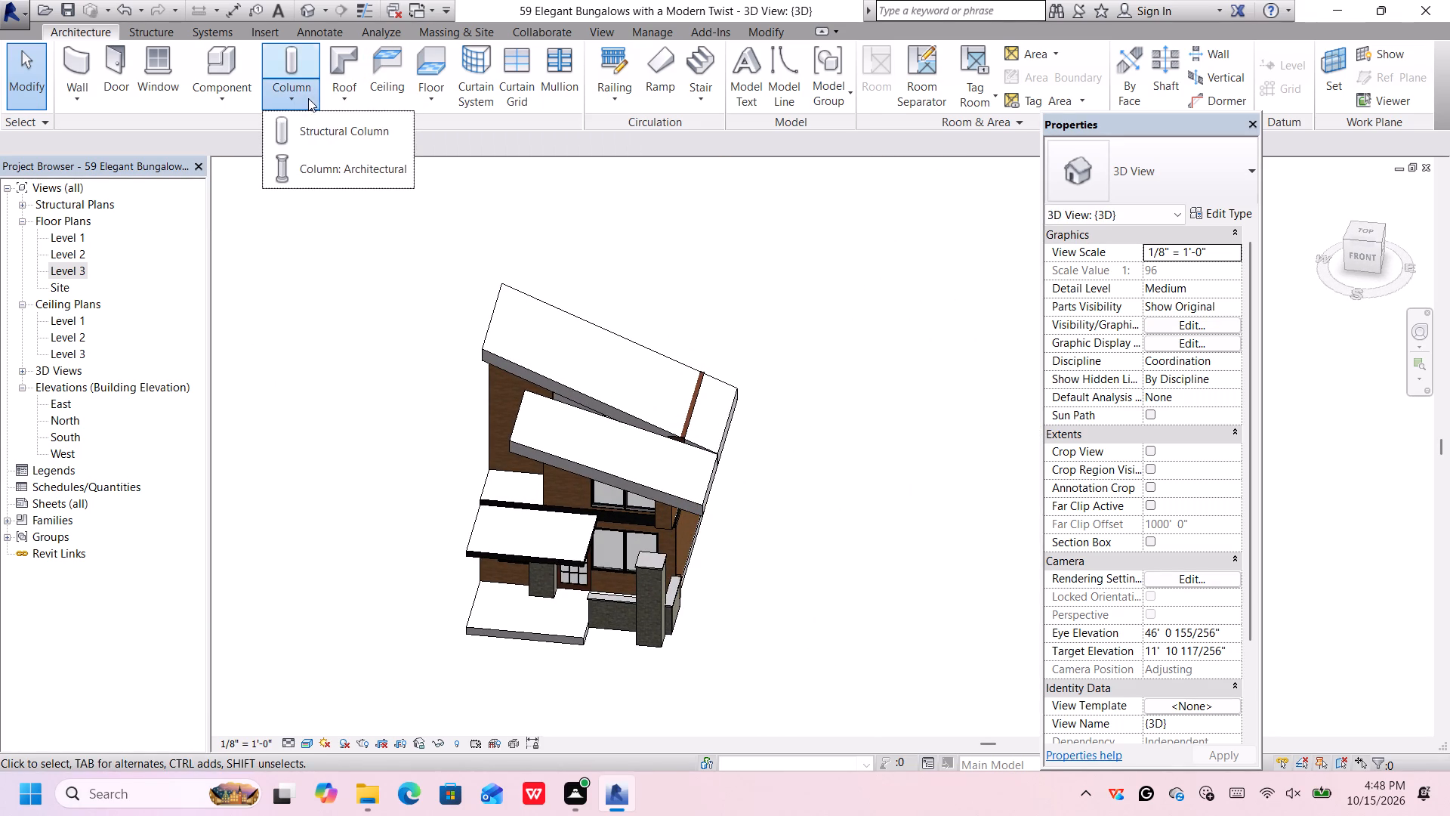
{"action": "left_click", "coordinate": [313, 171]}
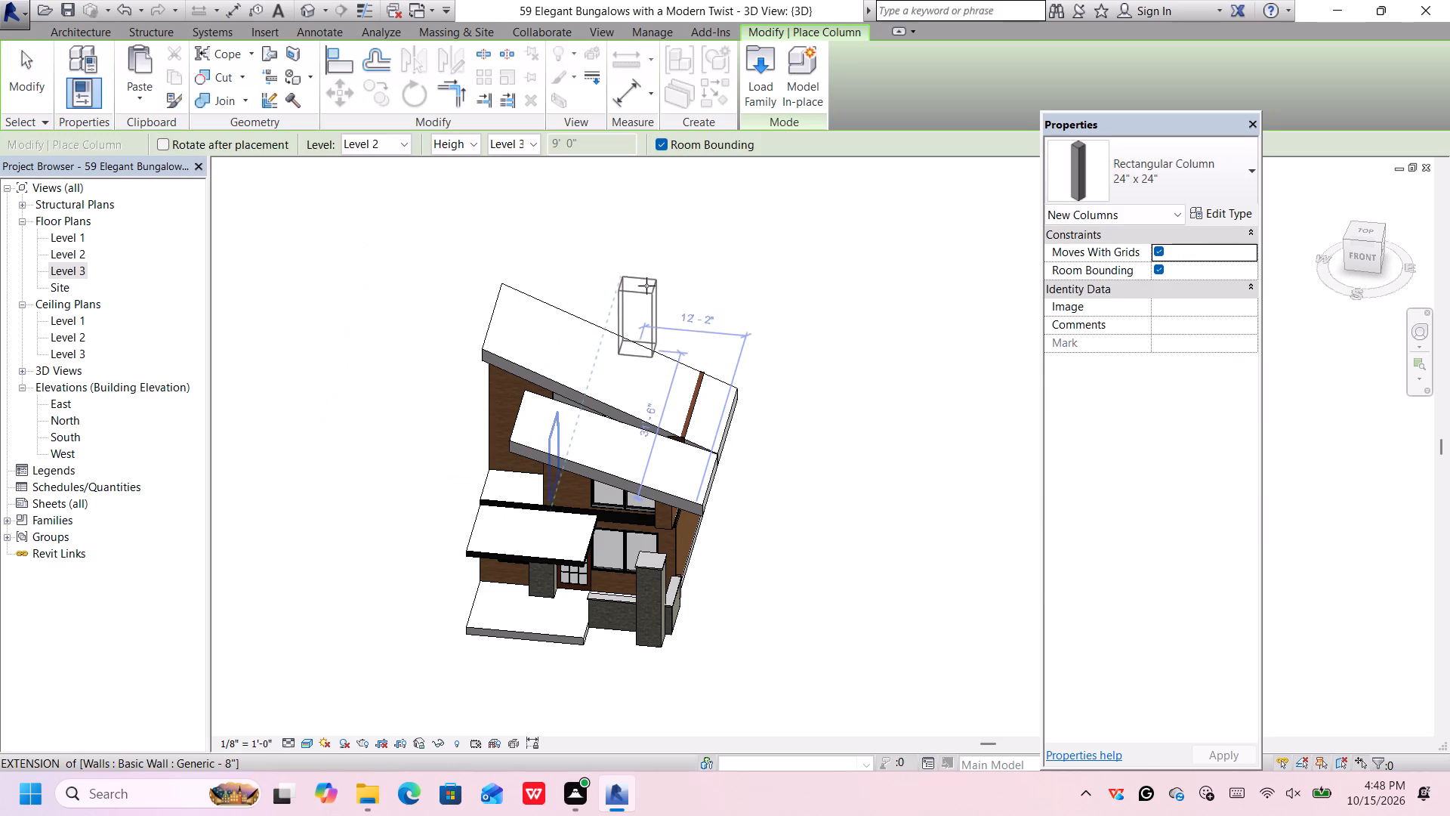
{"action": "key", "text": "space"}
{"action": "left_click", "coordinate": [690, 339]}
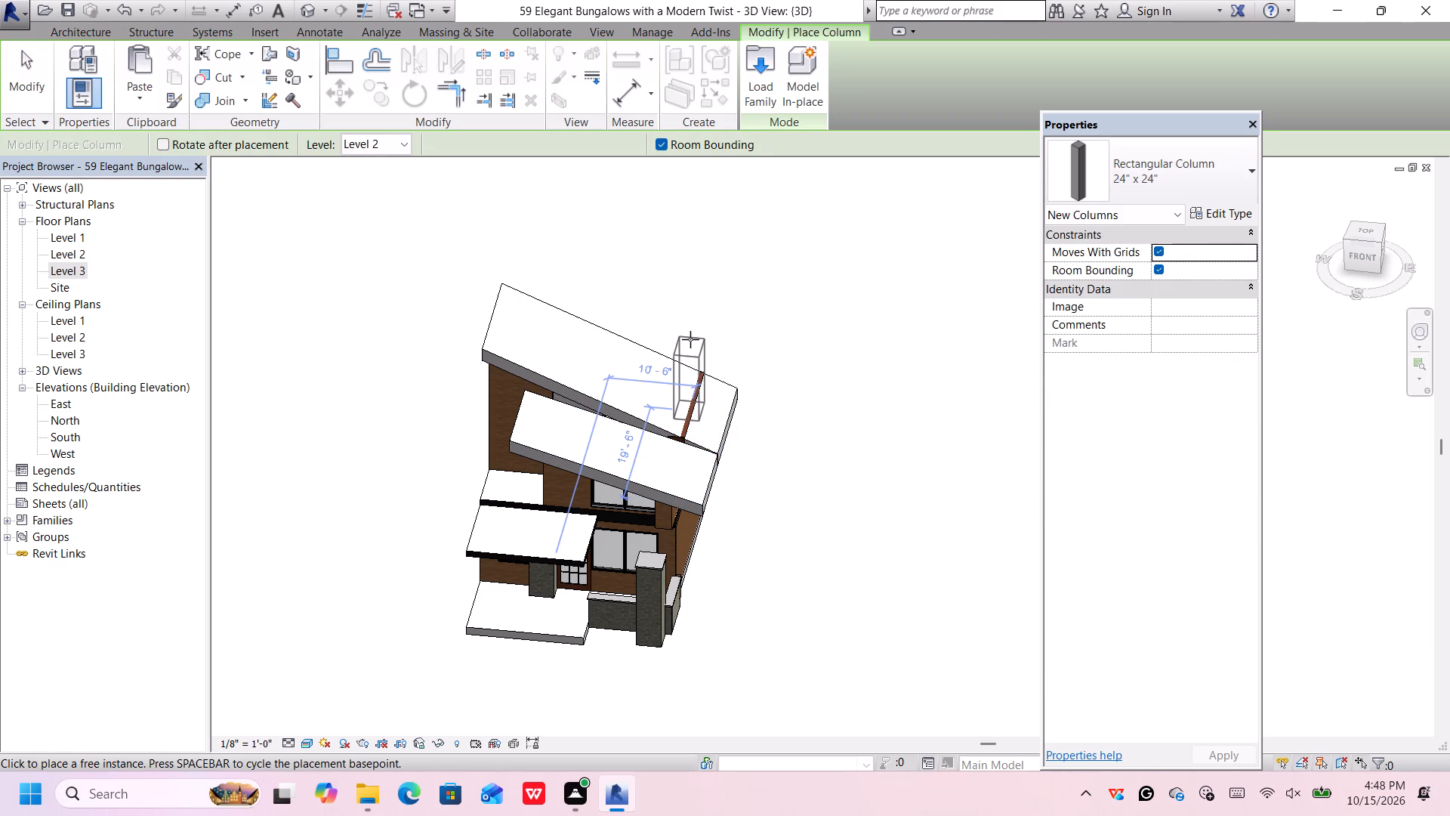
{"action": "scroll", "coordinate": [798, 388], "scroll_direction": "down", "scroll_amount": 1}
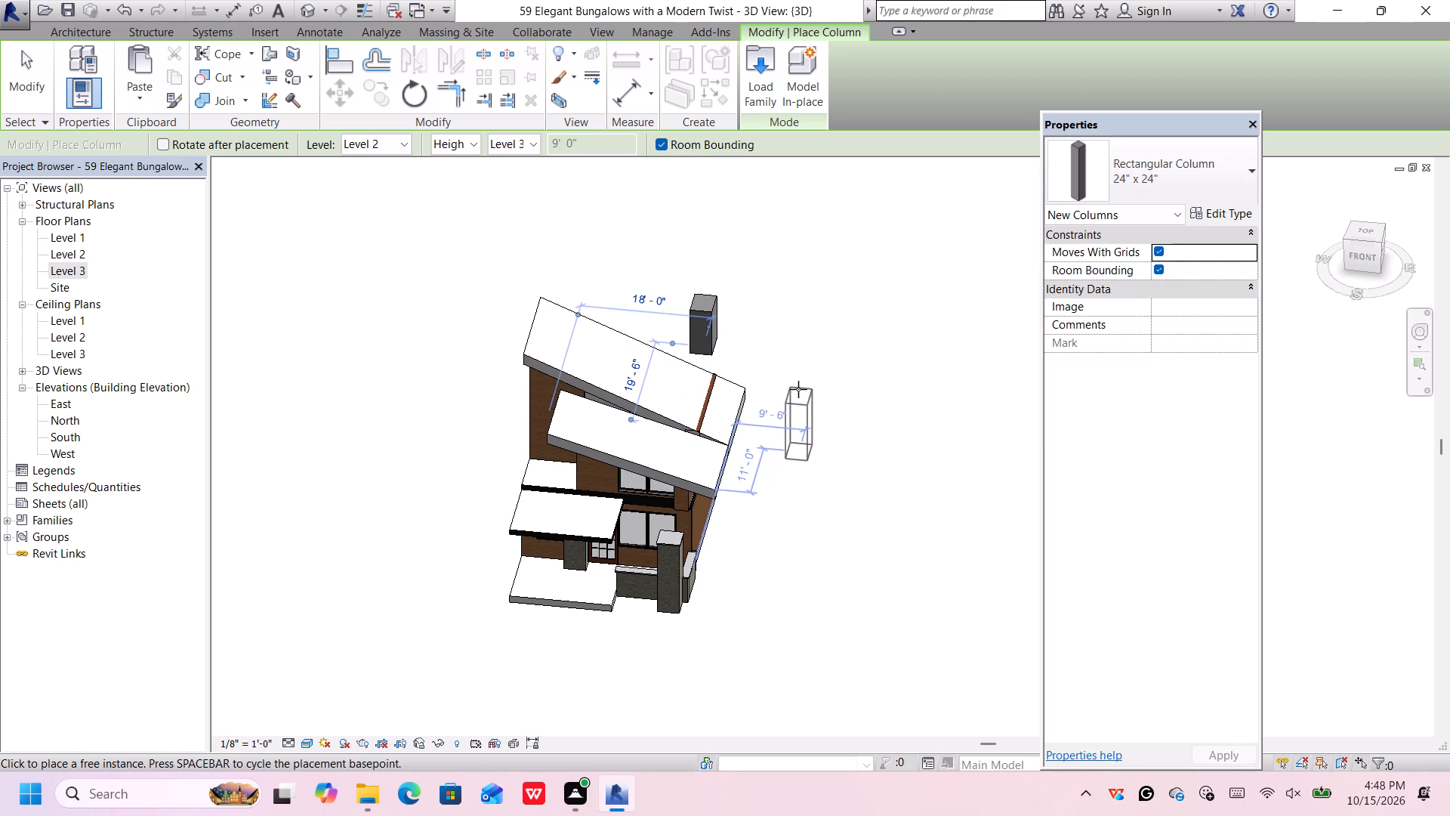
Move the freestanding column from behind the house to beneath the sloped roofs, about 8'-0" and 9'-6" from the nearest walls.
{"action": "middle_click_drag", "start_coordinate": [796, 389], "coordinate": [663, 447]}
{"action": "key", "text": "space"}
{"action": "key", "text": "Escape"}
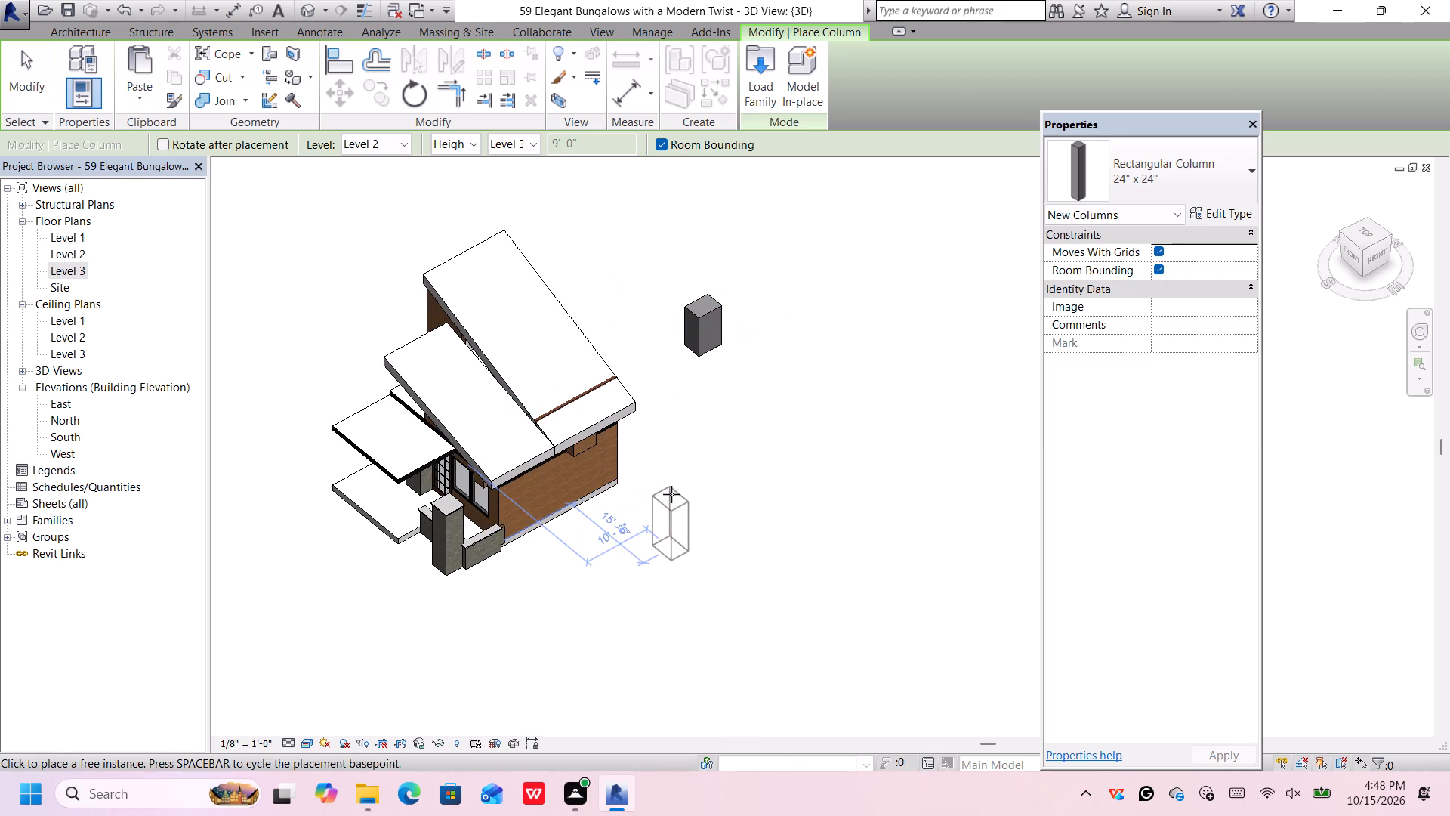
{"action": "key", "text": "Escape"}
{"action": "key", "text": "Down"}
{"action": "key", "text": "Down"}
{"action": "key", "text": "Down"}
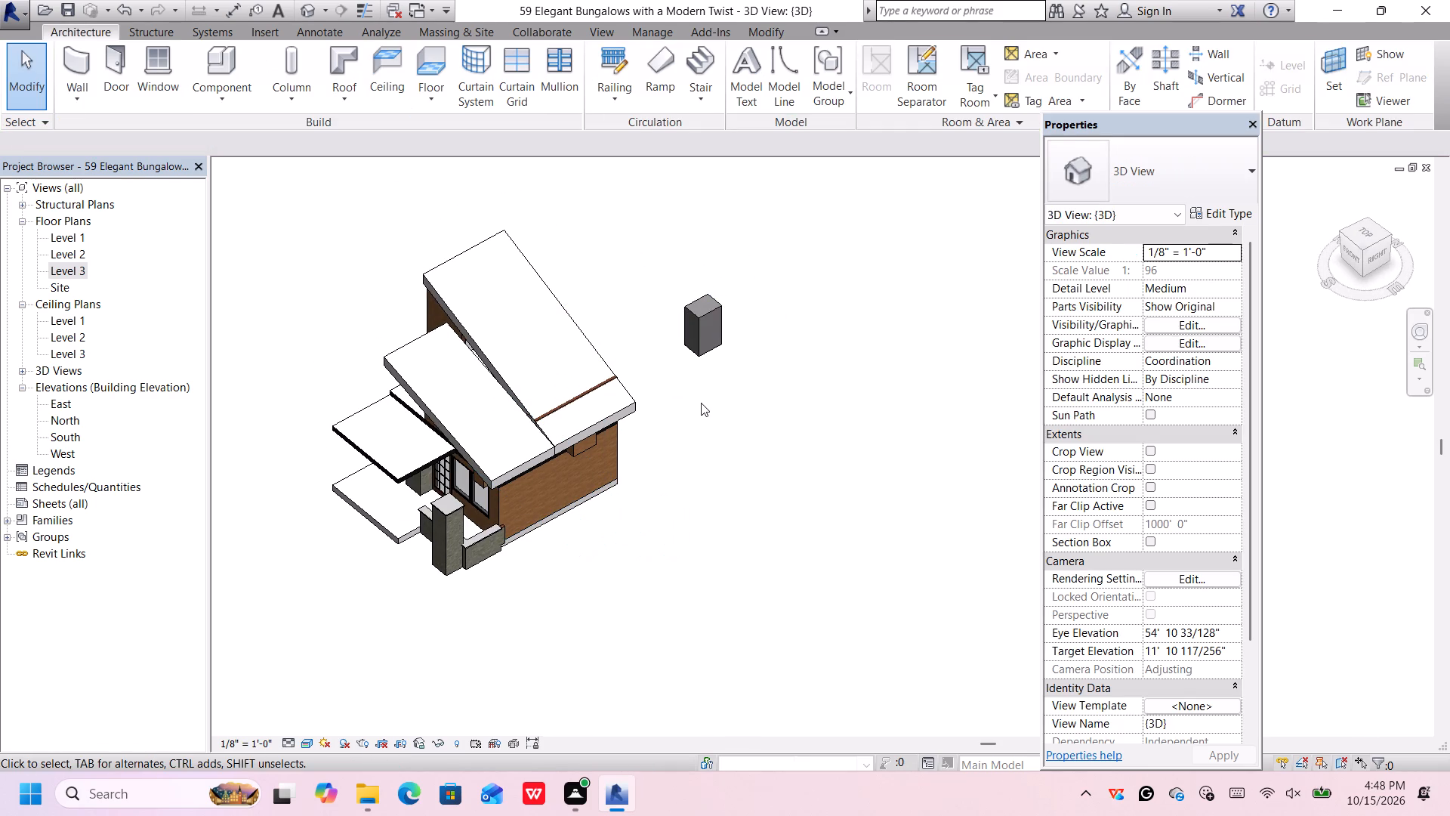
{"action": "left_click", "coordinate": [701, 332]}
{"action": "key", "text": "Down"}
{"action": "key", "text": "Down"}
{"action": "key", "text": "Down"}
{"action": "key", "text": "Down"}
{"action": "key", "text": "Down"}
{"action": "key", "text": "Down"}
{"action": "key", "text": "Down"}
{"action": "key", "text": "Down"}
{"action": "key", "text": "Down"}
{"action": "key", "text": "Down"}
{"action": "key", "text": "Down"}
{"action": "key", "text": "Down"}
{"action": "key", "text": "Down"}
{"action": "key", "text": "Down"}
{"action": "key", "text": "Down"}
{"action": "key", "text": "Down"}
{"action": "key", "text": "Down"}
{"action": "key", "text": "Down"}
{"action": "key", "text": "Down"}
{"action": "key", "text": "Down"}
{"action": "key", "text": "Down"}
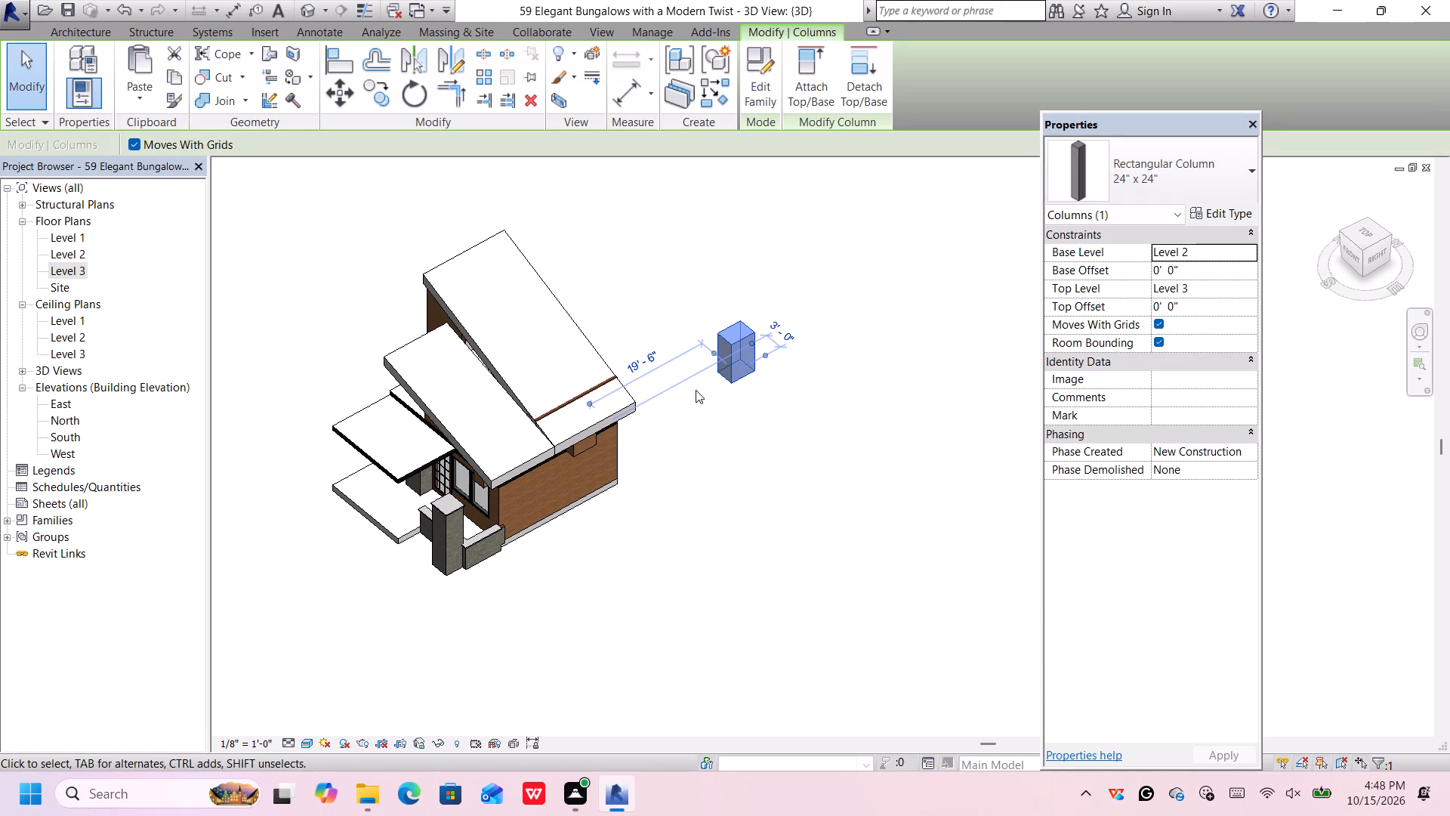
{"action": "key", "text": "Left"}
{"action": "key", "text": "Left"}
{"action": "key", "text": "Left"}
{"action": "key", "text": "Left"}
{"action": "key", "text": "Left"}
{"action": "key", "text": "Left"}
{"action": "key", "text": "Left"}
{"action": "key", "text": "Left"}
{"action": "key", "text": "Left"}
{"action": "key", "text": "Left"}
{"action": "key", "text": "Left"}
{"action": "key", "text": "Left"}
{"action": "key", "text": "Left"}
{"action": "key", "text": "Left"}
{"action": "key", "text": "Left"}
{"action": "key", "text": "Left"}
{"action": "key", "text": "Left"}
{"action": "key", "text": "Left"}
{"action": "key", "text": "Left"}
{"action": "key", "text": "Left"}
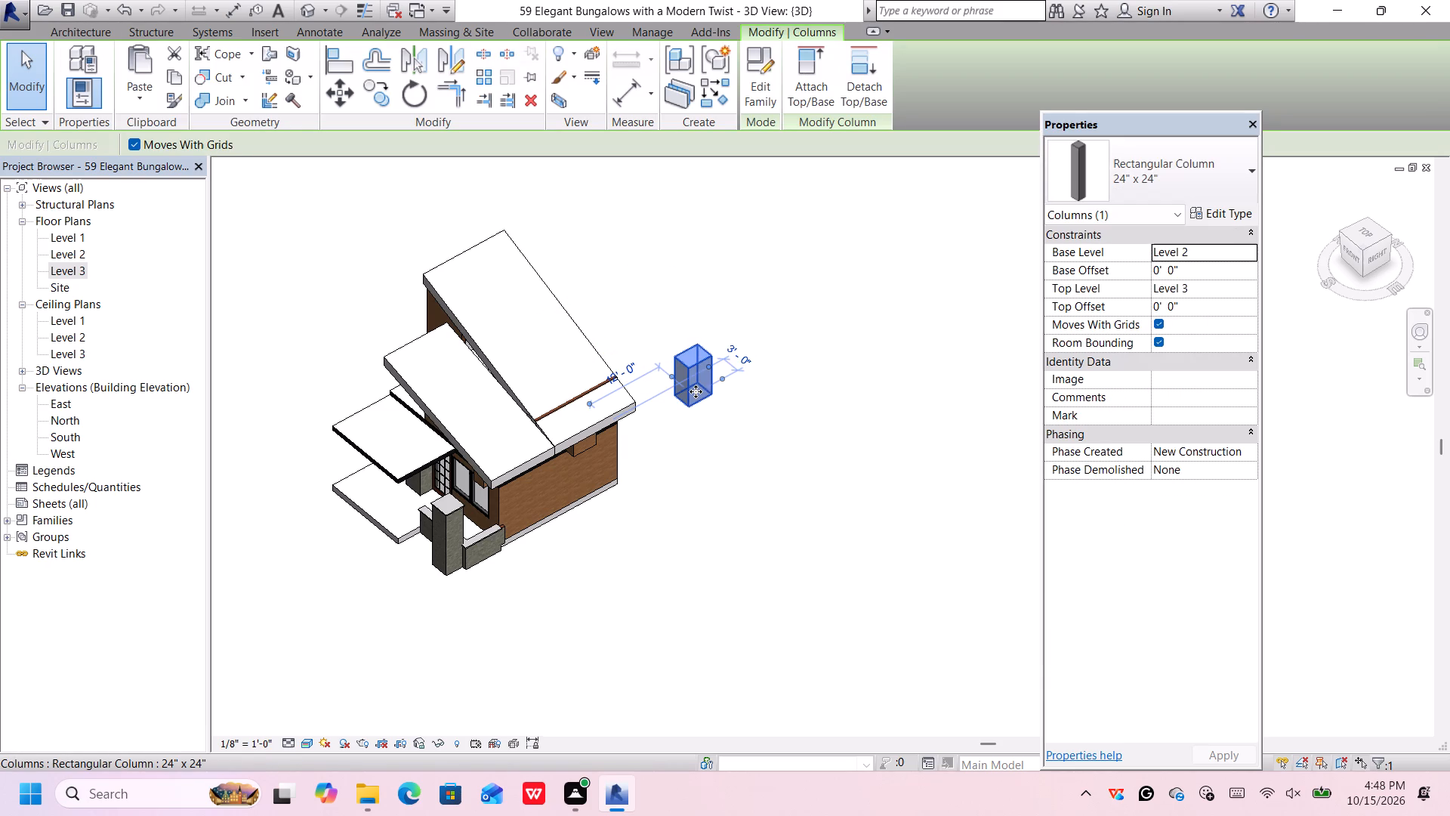
{"action": "key", "text": "Left"}
{"action": "key", "text": "Left"}
{"action": "key", "text": "Left"}
{"action": "key", "text": "Left"}
{"action": "key", "text": "Left"}
{"action": "key", "text": "Left"}
{"action": "key", "text": "Left"}
{"action": "key", "text": "Left"}
{"action": "key", "text": "Left"}
{"action": "key", "text": "Left"}
{"action": "key", "text": "Left"}
{"action": "key", "text": "Left"}
{"action": "key", "text": "Left"}
{"action": "key", "text": "Left"}
{"action": "key", "text": "Left"}
{"action": "key", "text": "Left"}
{"action": "key", "text": "Left"}
{"action": "key", "text": "Left"}
{"action": "key", "text": "Left"}
{"action": "key", "text": "Left"}
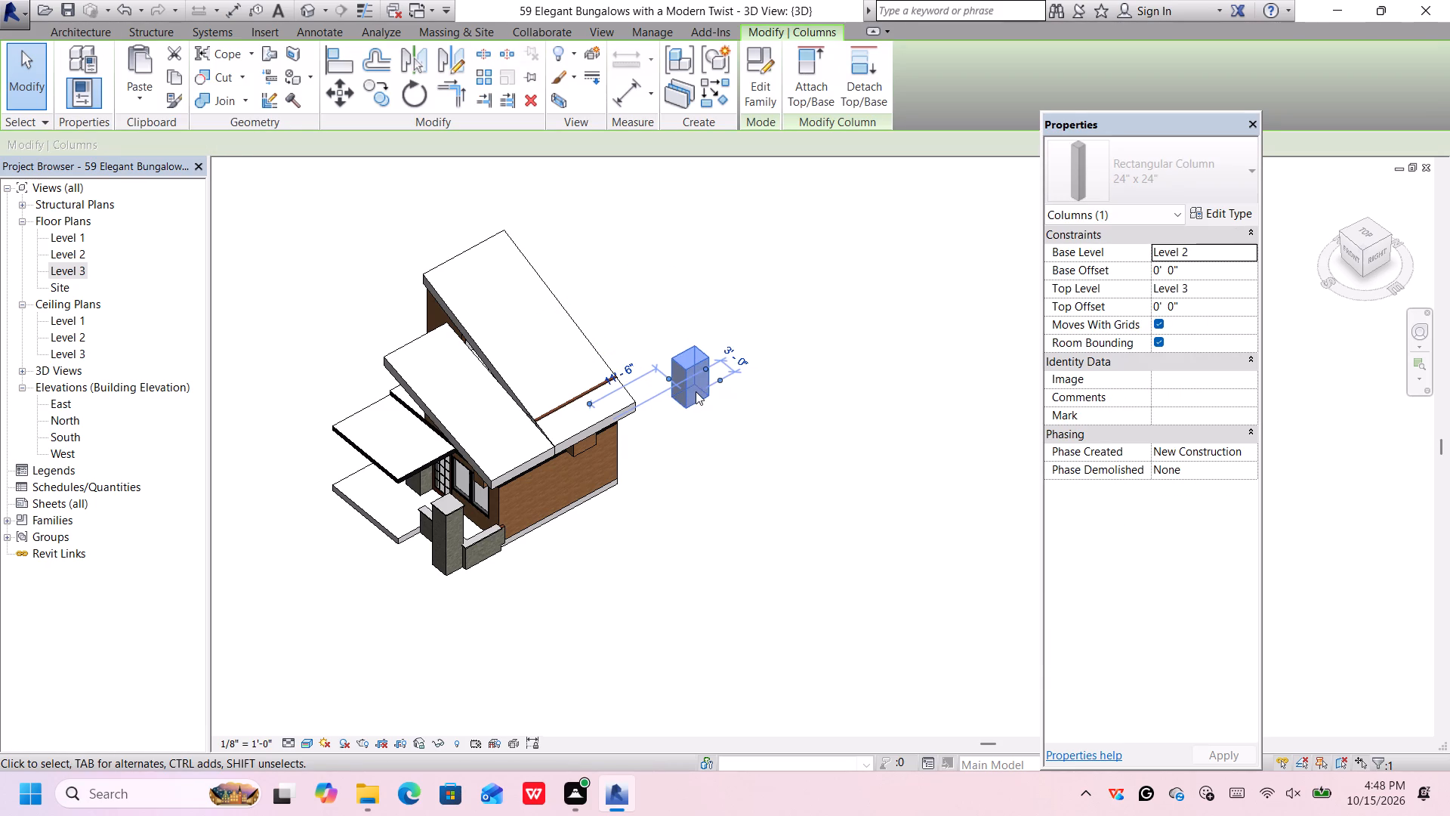
{"action": "key", "text": "Left"}
{"action": "key", "text": "Left"}
{"action": "key", "text": "Left"}
{"action": "key", "text": "Left"}
{"action": "key", "text": "Left"}
{"action": "key", "text": "Left"}
{"action": "key", "text": "Left"}
{"action": "key", "text": "Left"}
{"action": "key", "text": "Left"}
{"action": "key", "text": "Left"}
{"action": "key", "text": "Left"}
{"action": "key", "text": "Left"}
{"action": "key", "text": "Left"}
{"action": "key", "text": "Left"}
{"action": "key", "text": "Left"}
{"action": "key", "text": "Left"}
{"action": "key", "text": "Left"}
{"action": "key", "text": "Left"}
{"action": "key", "text": "Left"}
{"action": "key", "text": "Left"}
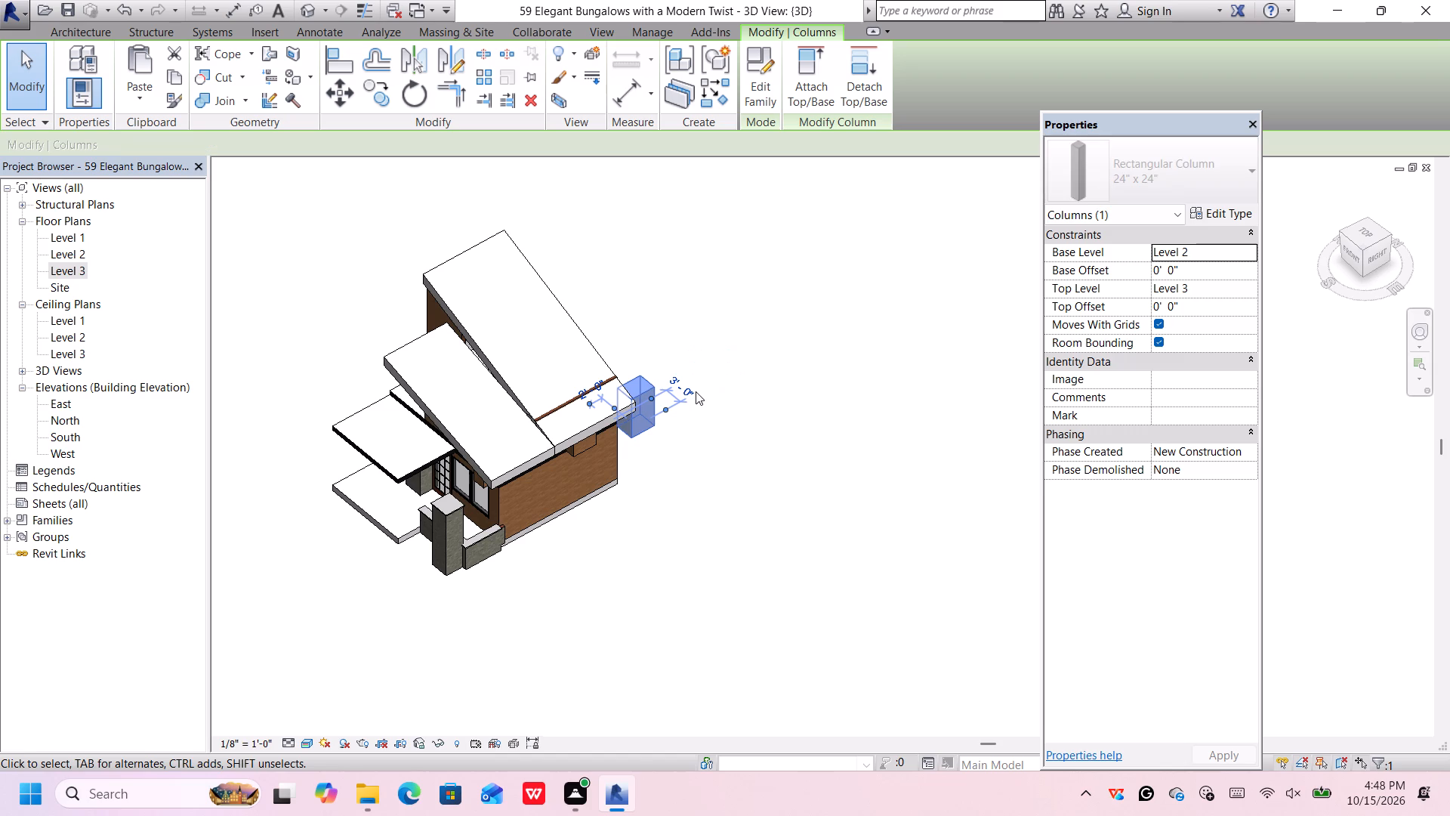
{"action": "key", "text": "Up"}
{"action": "key", "text": "Up"}
{"action": "key", "text": "Up"}
{"action": "key", "text": "Up"}
{"action": "key", "text": "Up"}
{"action": "key", "text": "Up"}
{"action": "key", "text": "Up"}
{"action": "key", "text": "Up"}
{"action": "key", "text": "Up"}
{"action": "key", "text": "Up"}
{"action": "key", "text": "Up"}
{"action": "key", "text": "Up"}
{"action": "key", "text": "Up"}
{"action": "key", "text": "Up"}
{"action": "key", "text": "Up"}
{"action": "key", "text": "Up"}
{"action": "key", "text": "Up"}
{"action": "key", "text": "Up"}
{"action": "key", "text": "Up"}
{"action": "key", "text": "Up"}
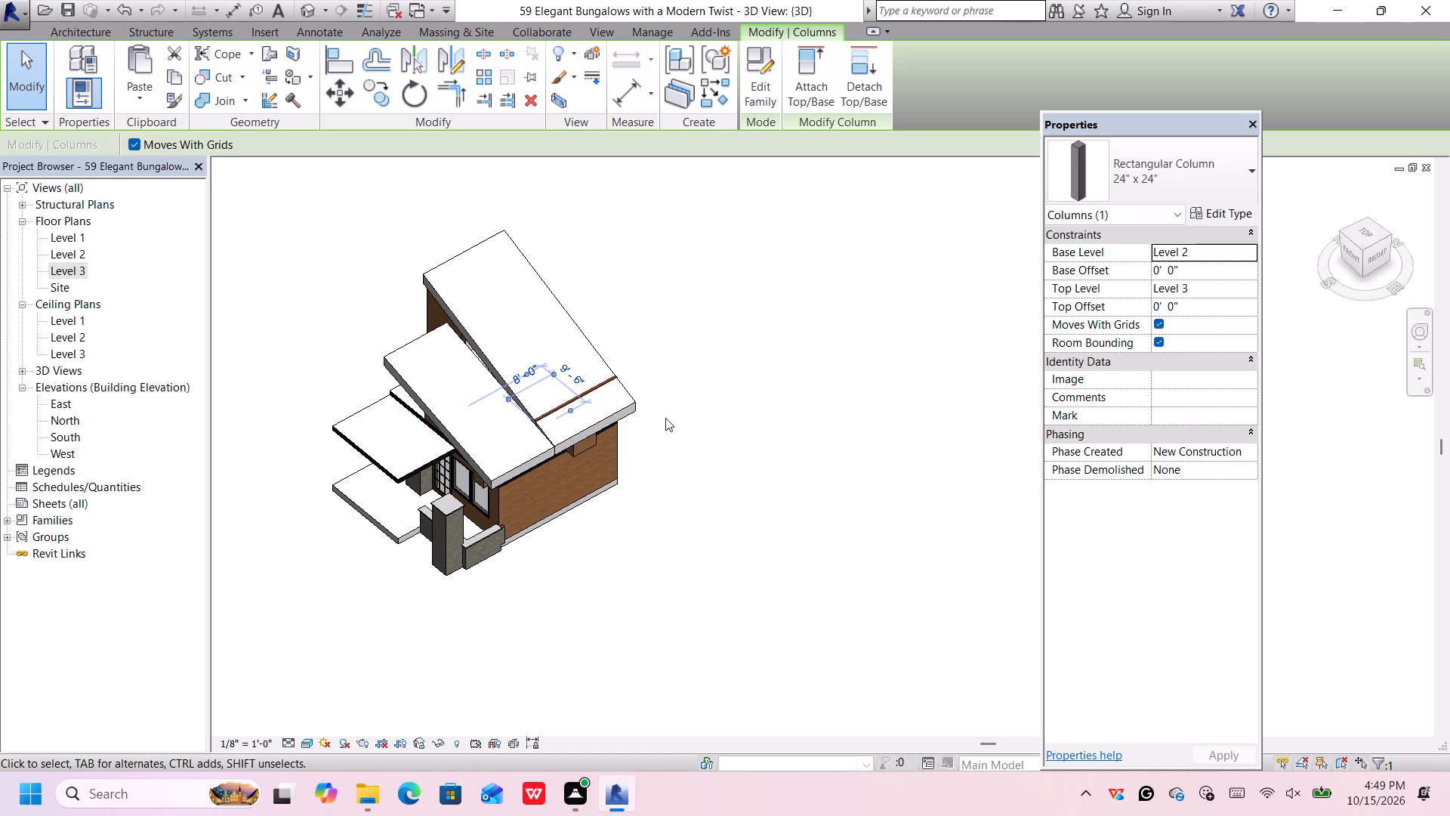
Set the 24" x 24" column's top offset to 3'-0".
{"action": "scroll", "coordinate": [650, 426], "scroll_direction": "down", "scroll_amount": 1}
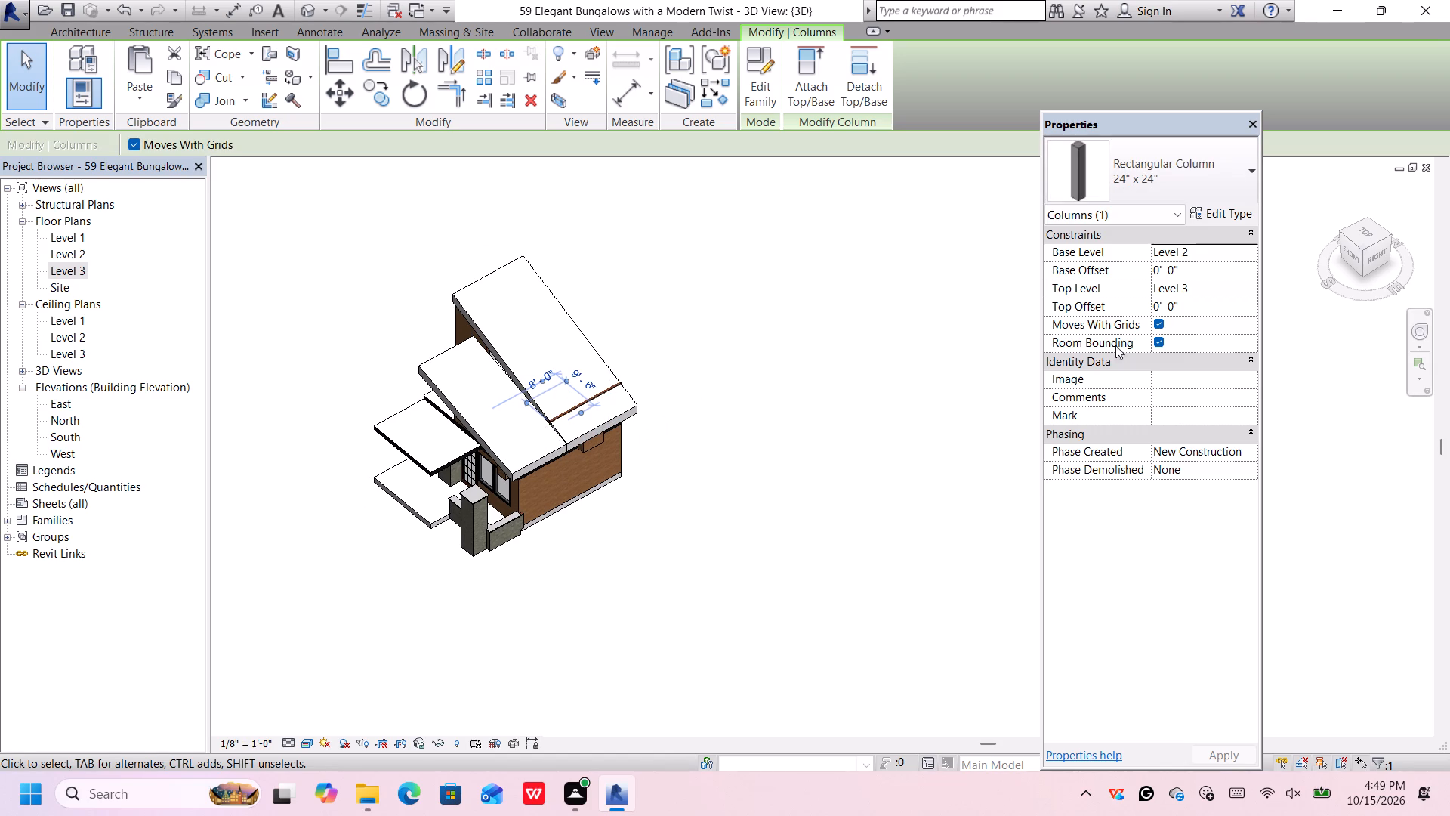
{"action": "left_click", "coordinate": [1193, 304]}
{"action": "key", "text": "BackSpace"}
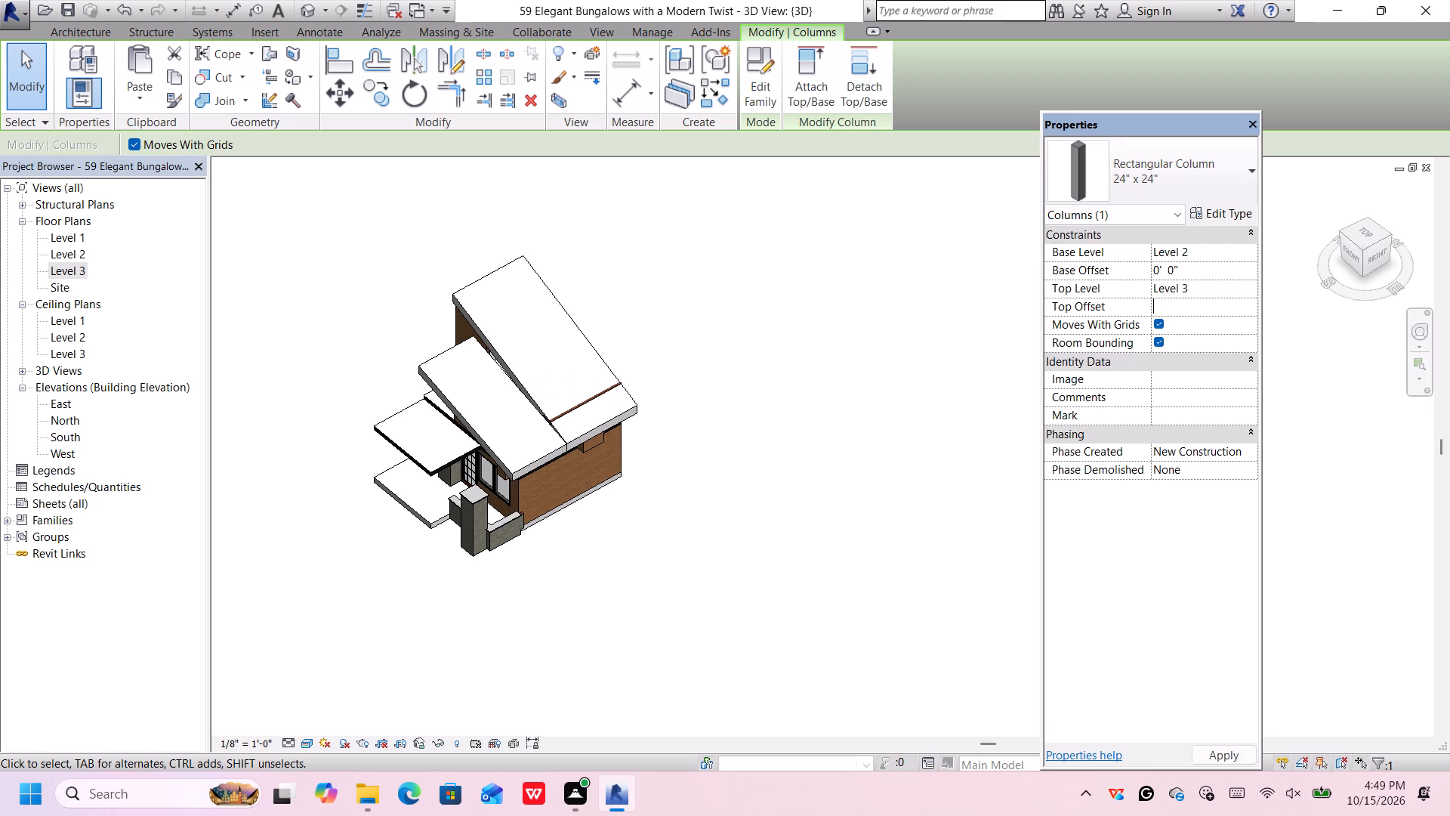
{"action": "type", "text": "3'"}
{"action": "key", "text": "Return"}
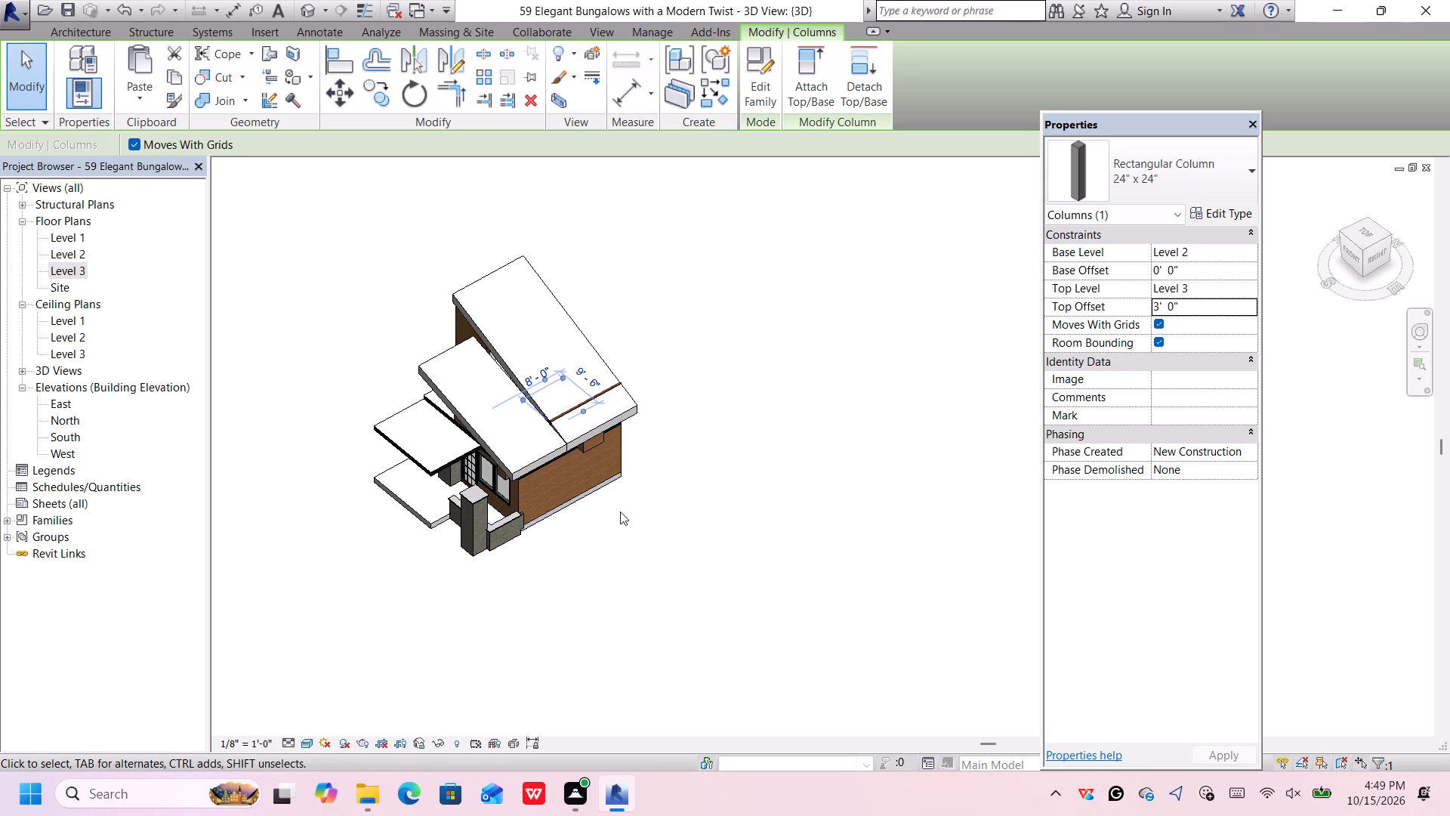
Change the column's base level to Level 3.
{"action": "middle_click_drag", "start_coordinate": [615, 512], "coordinate": [684, 400]}
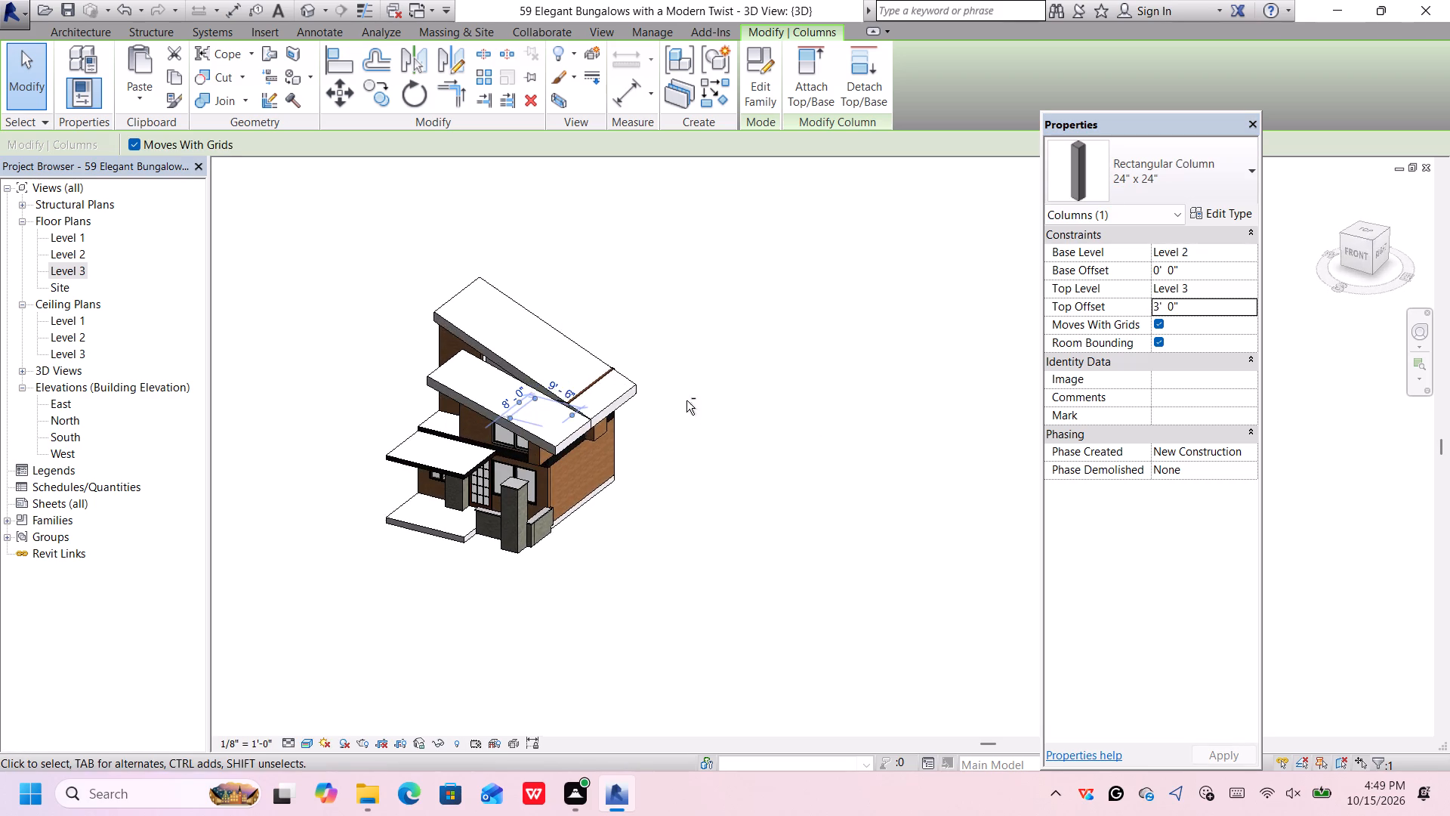
{"action": "left_click", "coordinate": [1218, 248]}
{"action": "left_click", "coordinate": [1253, 254]}
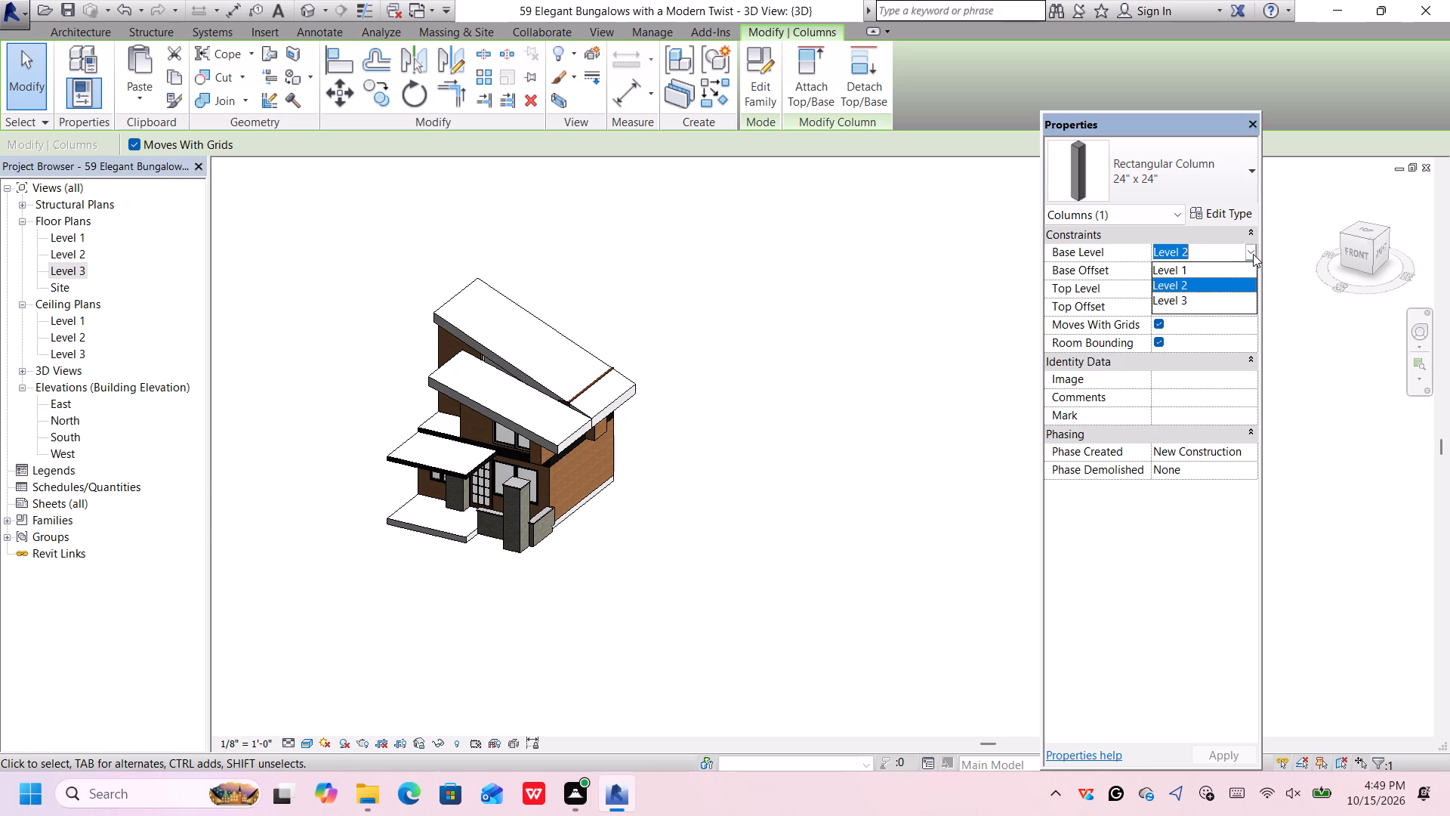
{"action": "left_click", "coordinate": [1220, 298]}
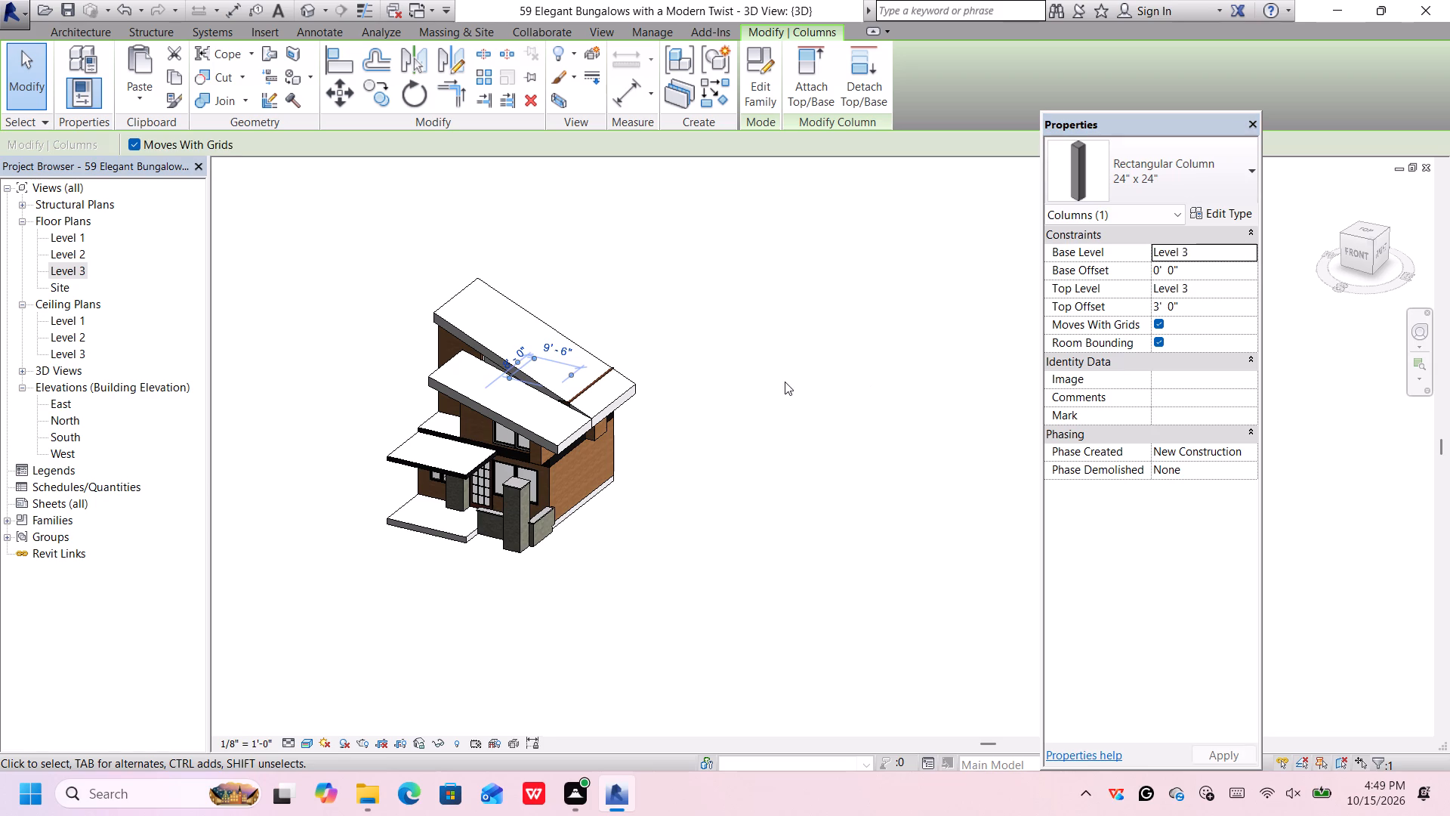
{"action": "key", "text": "Return"}
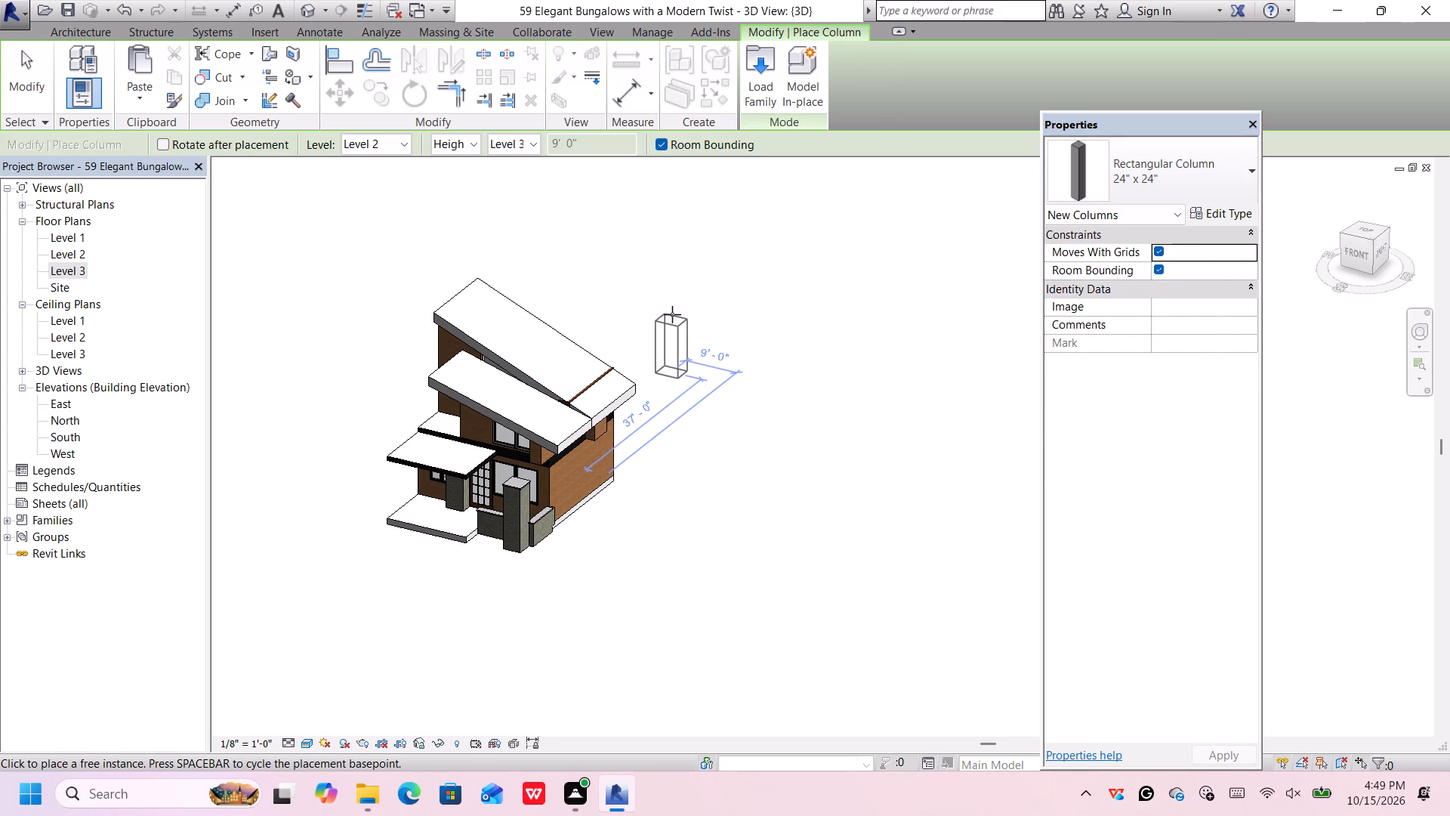
{"action": "key", "text": "Escape"}
Select the shortened column beneath the roofs and examine its height and position from the front and from above.
{"action": "scroll", "coordinate": [600, 398], "scroll_direction": "up", "scroll_amount": 2}
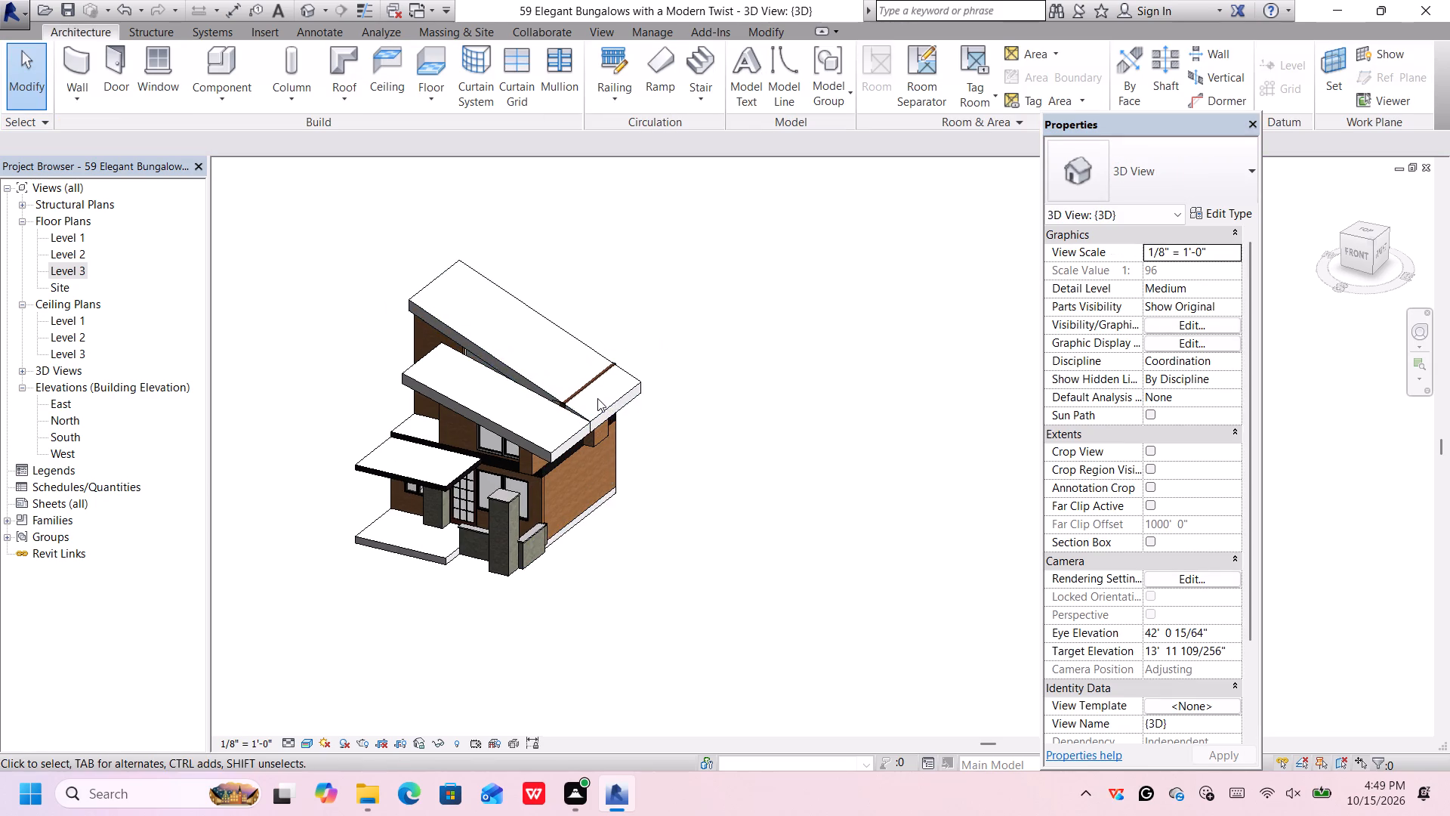
{"action": "middle_click_drag", "start_coordinate": [648, 513], "coordinate": [745, 325]}
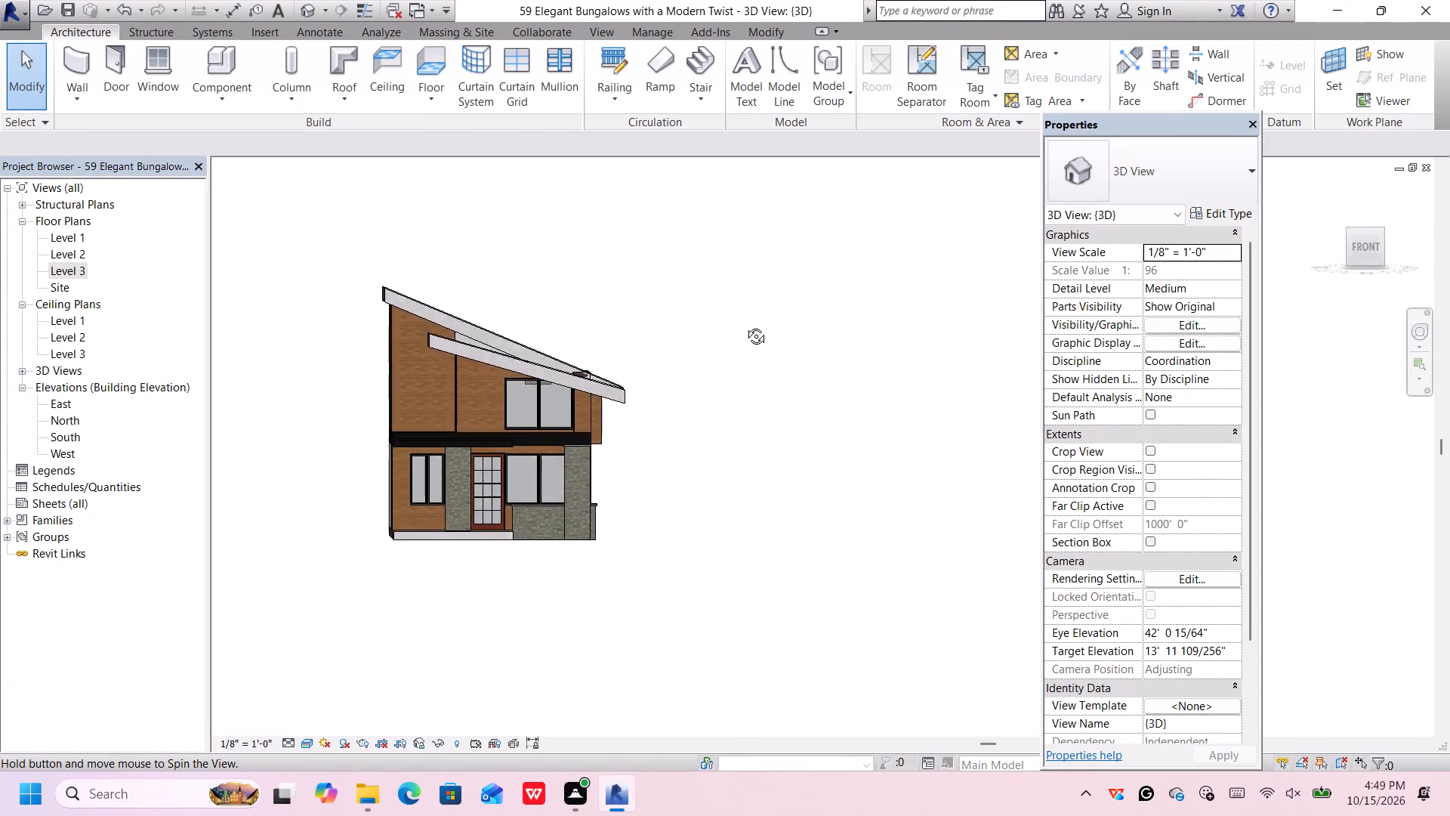
{"action": "middle_click_drag", "start_coordinate": [745, 325], "coordinate": [742, 309]}
{"action": "scroll", "coordinate": [533, 378], "scroll_direction": "up", "scroll_amount": 9}
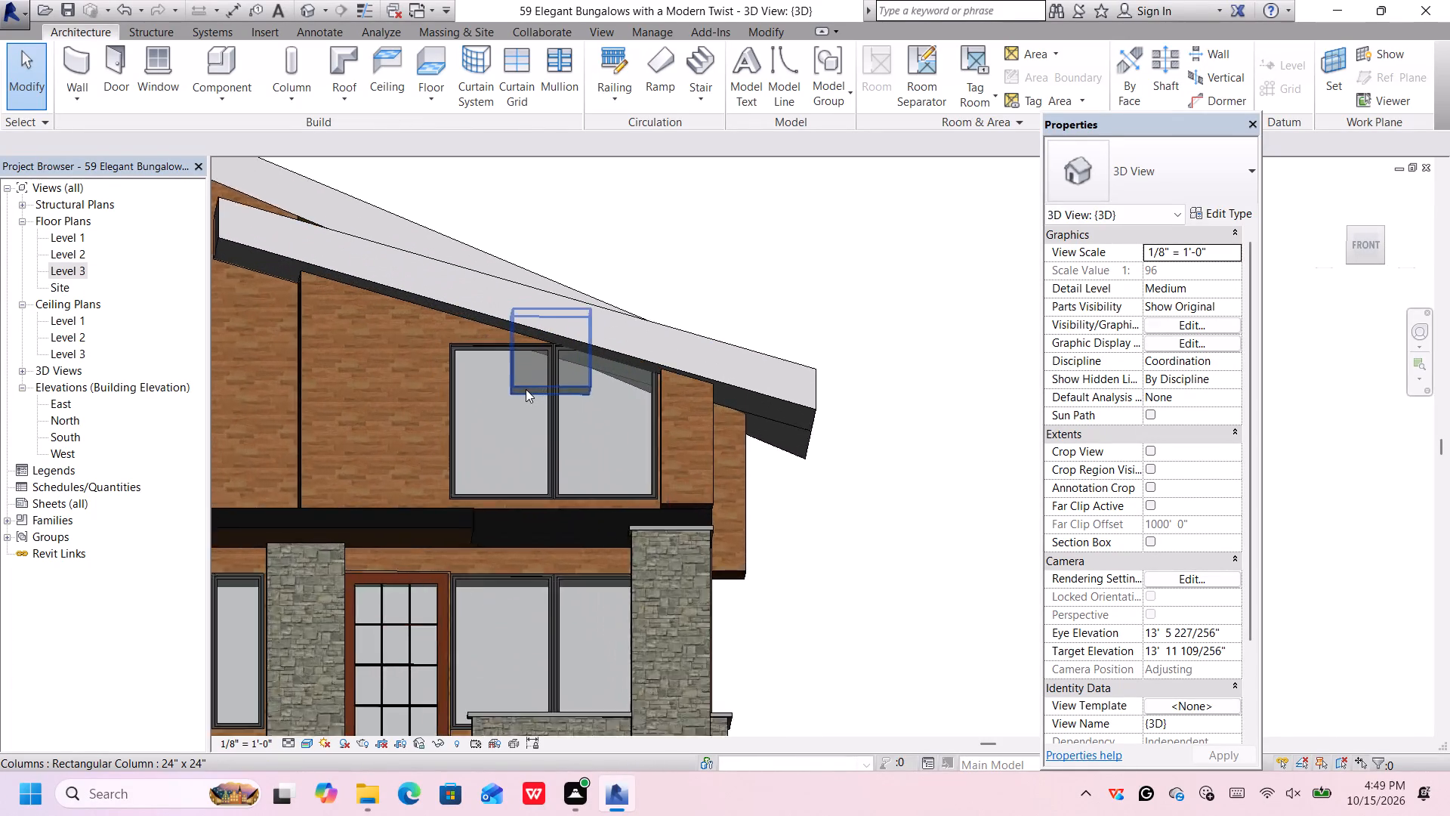
{"action": "scroll", "coordinate": [526, 389], "scroll_direction": "up", "scroll_amount": 2}
{"action": "left_click", "coordinate": [525, 388]}
{"action": "scroll", "coordinate": [577, 351], "scroll_direction": "down", "scroll_amount": 6}
{"action": "middle_click_drag", "start_coordinate": [723, 242], "coordinate": [718, 249]}
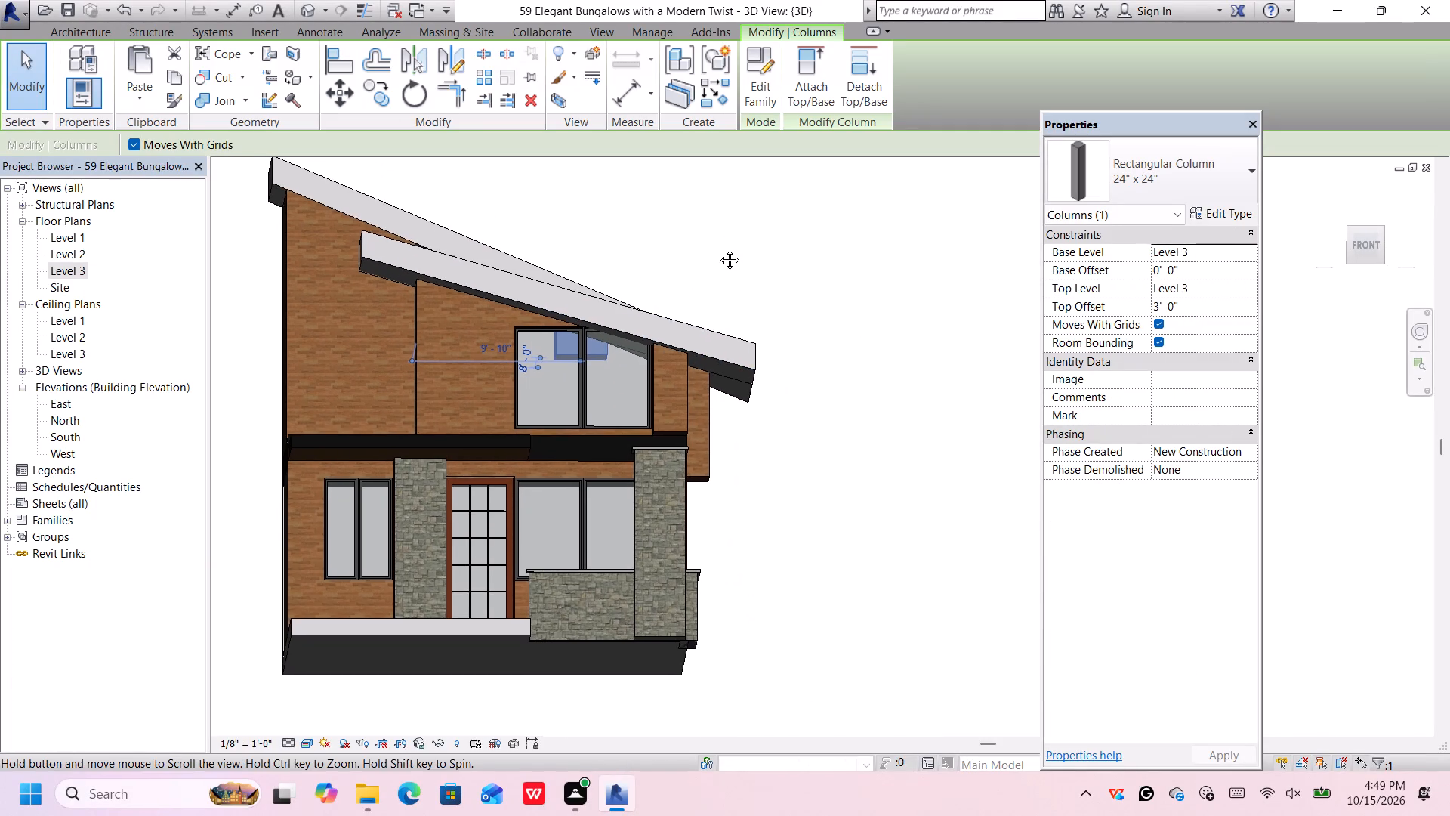
{"action": "middle_click_drag", "start_coordinate": [718, 249], "coordinate": [693, 418]}
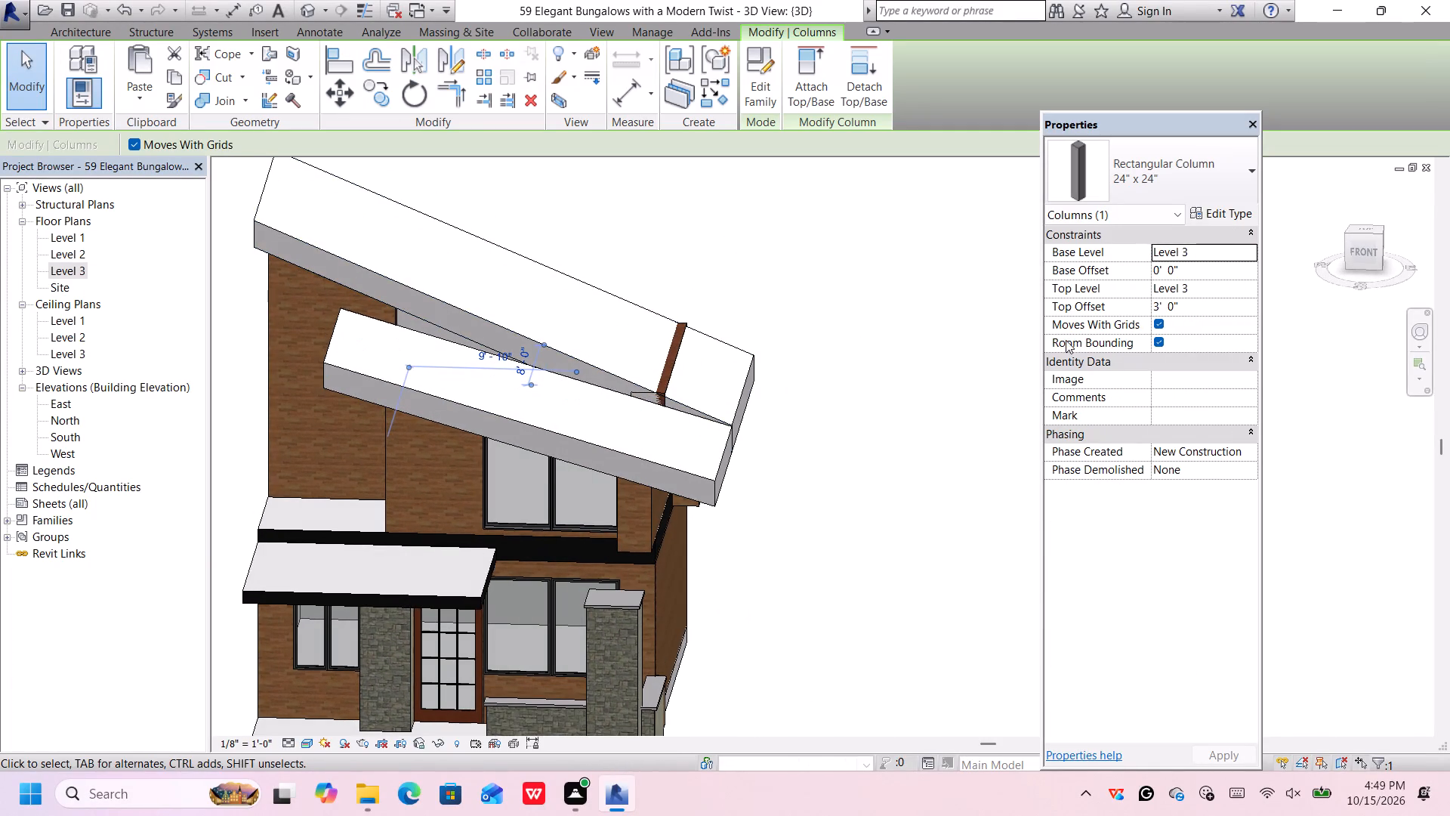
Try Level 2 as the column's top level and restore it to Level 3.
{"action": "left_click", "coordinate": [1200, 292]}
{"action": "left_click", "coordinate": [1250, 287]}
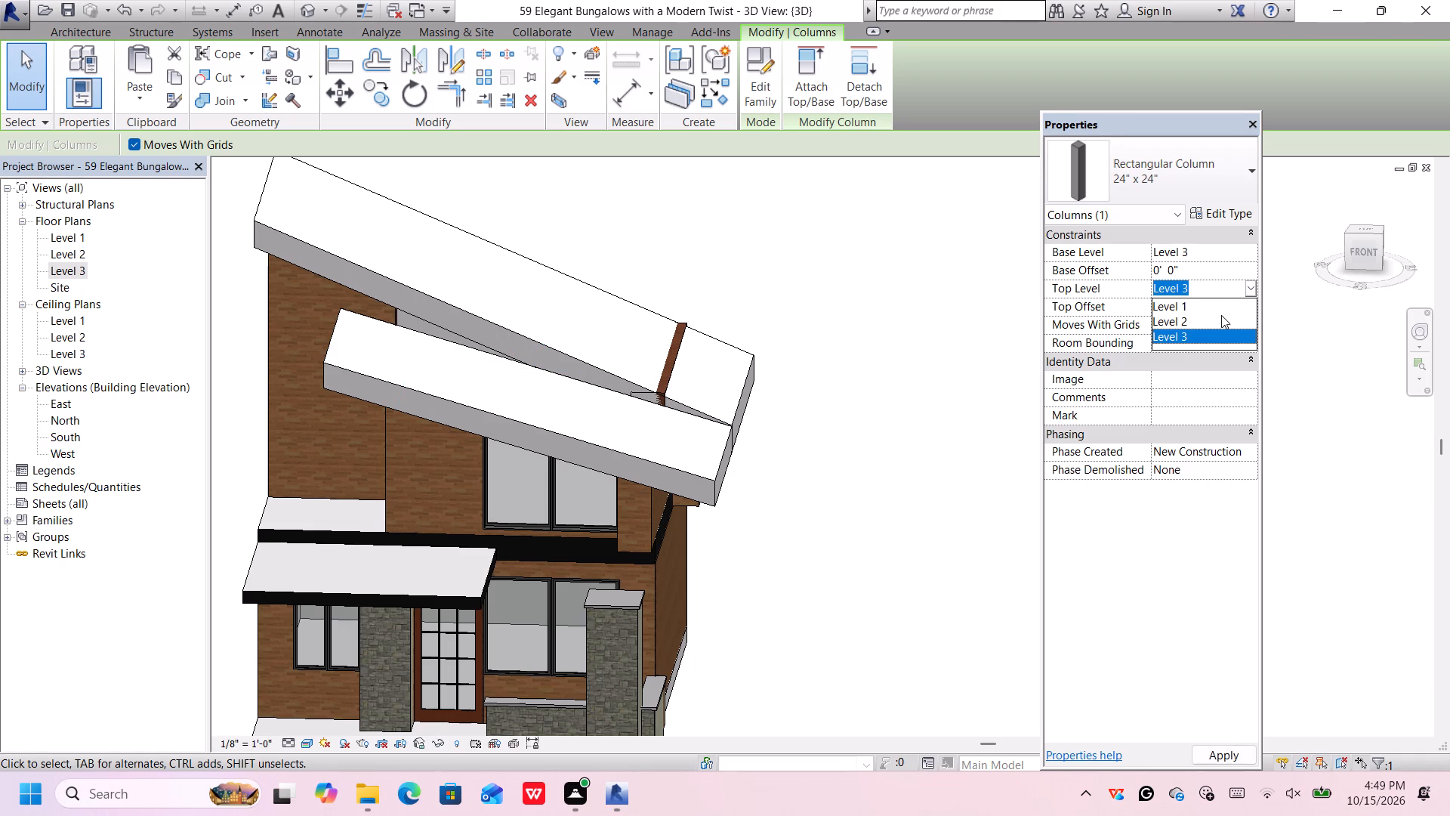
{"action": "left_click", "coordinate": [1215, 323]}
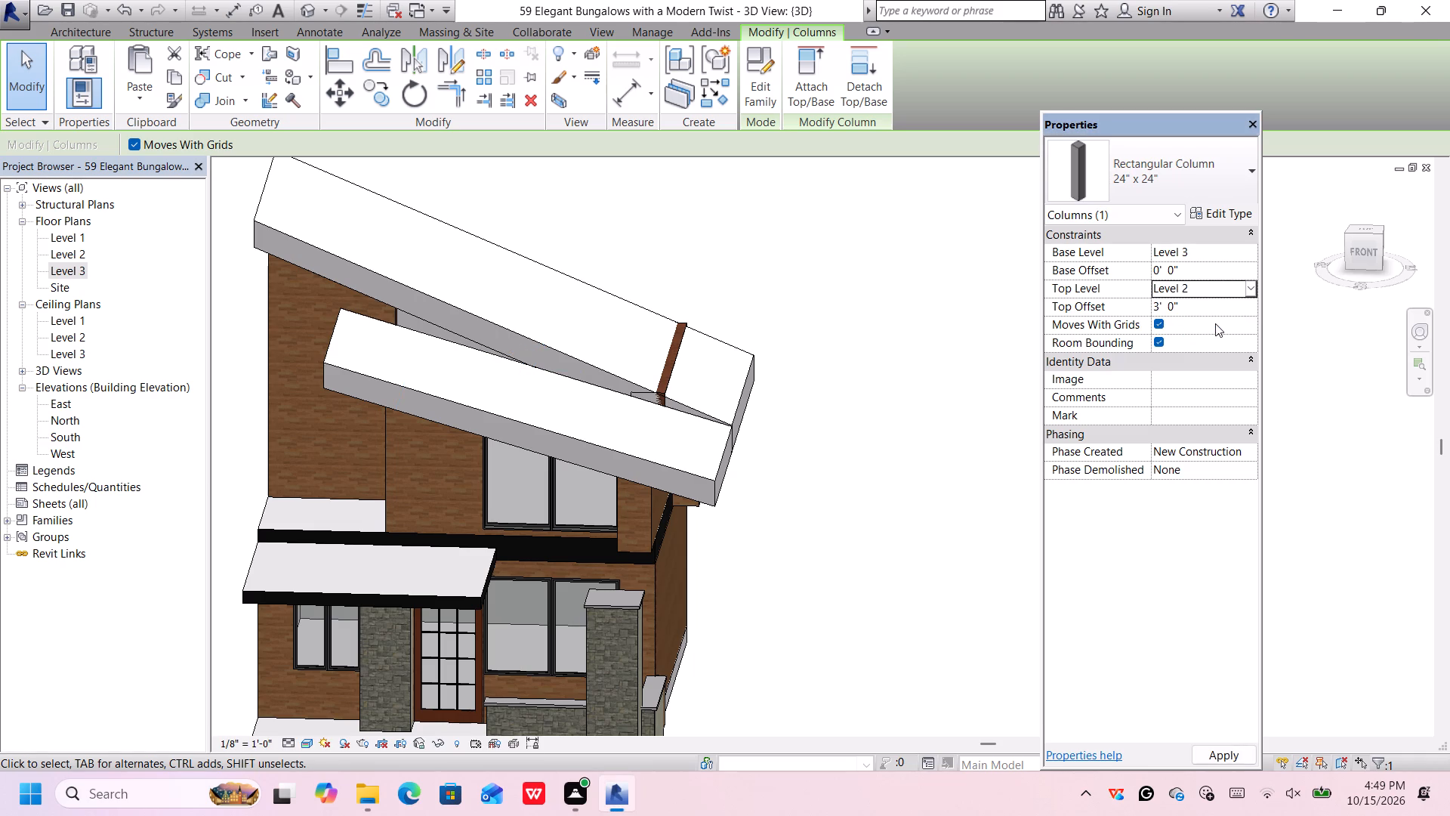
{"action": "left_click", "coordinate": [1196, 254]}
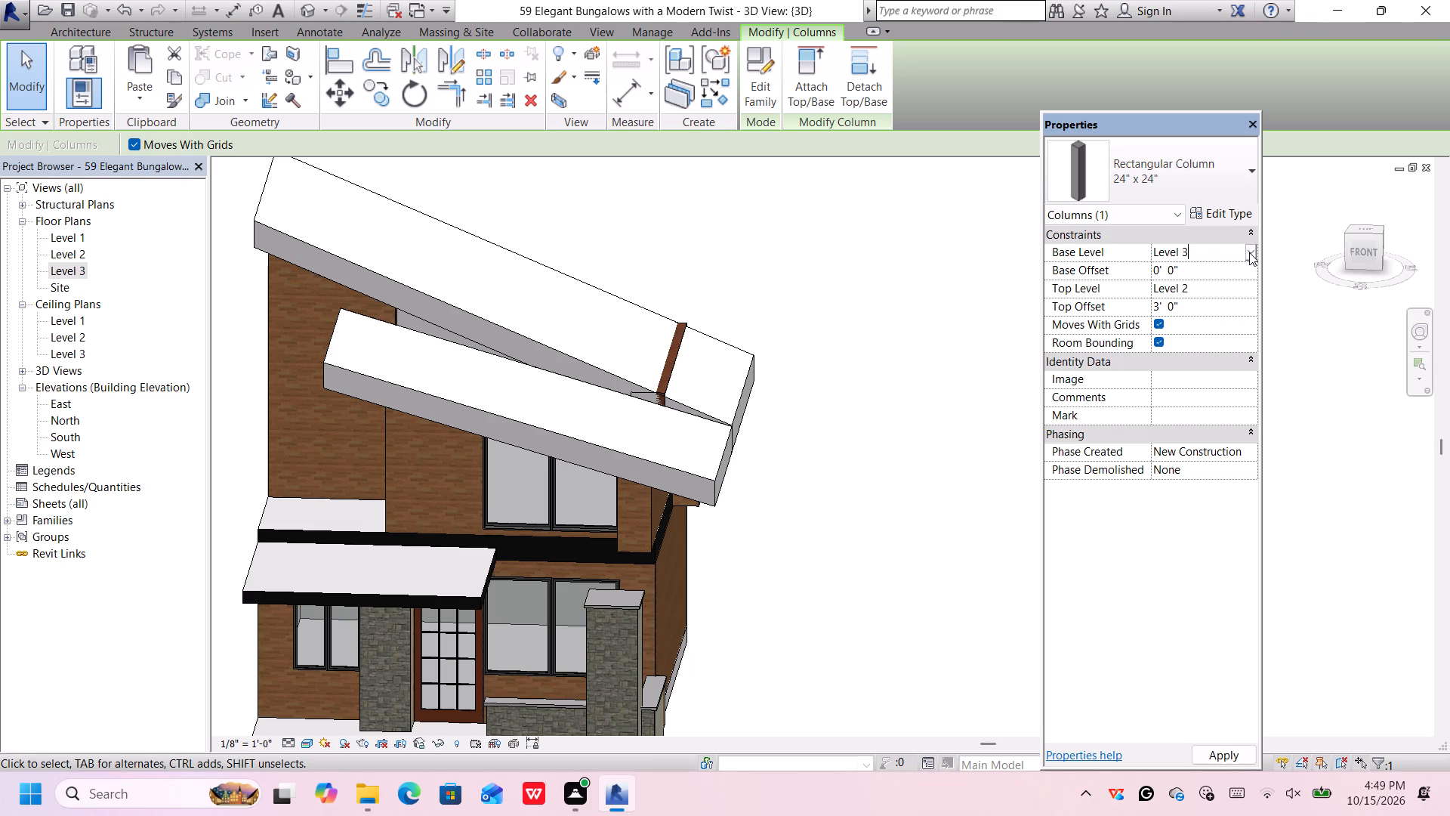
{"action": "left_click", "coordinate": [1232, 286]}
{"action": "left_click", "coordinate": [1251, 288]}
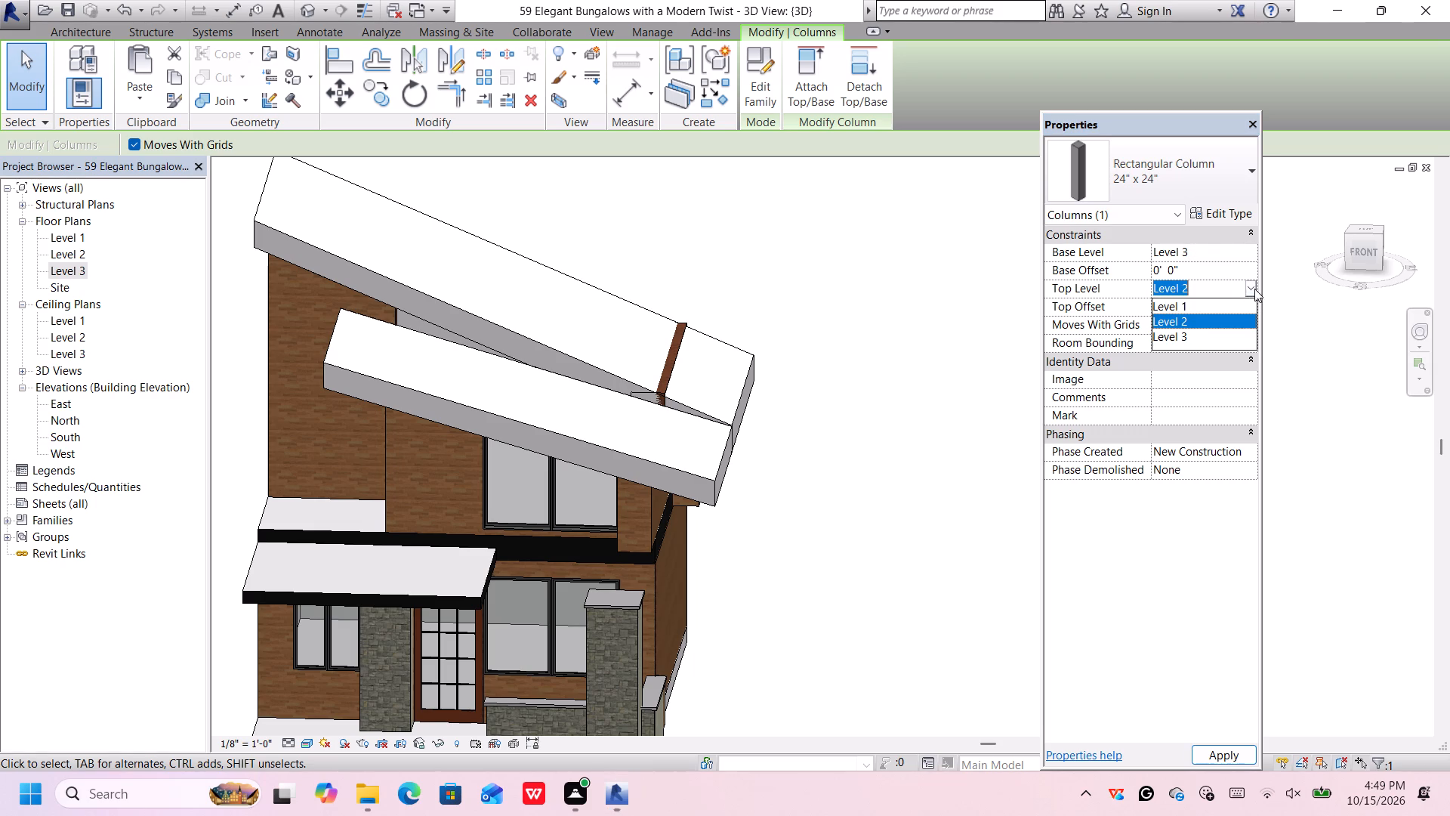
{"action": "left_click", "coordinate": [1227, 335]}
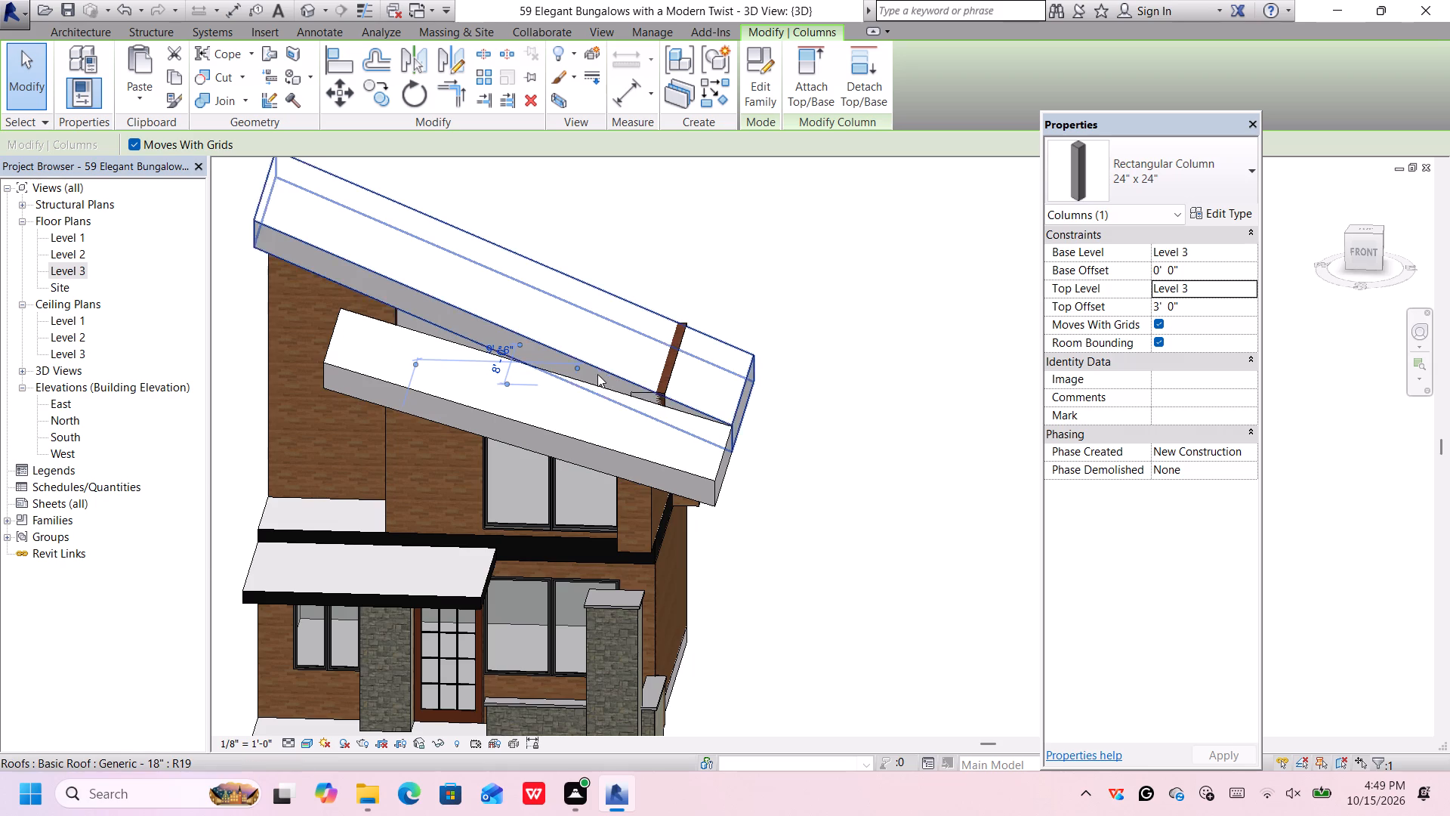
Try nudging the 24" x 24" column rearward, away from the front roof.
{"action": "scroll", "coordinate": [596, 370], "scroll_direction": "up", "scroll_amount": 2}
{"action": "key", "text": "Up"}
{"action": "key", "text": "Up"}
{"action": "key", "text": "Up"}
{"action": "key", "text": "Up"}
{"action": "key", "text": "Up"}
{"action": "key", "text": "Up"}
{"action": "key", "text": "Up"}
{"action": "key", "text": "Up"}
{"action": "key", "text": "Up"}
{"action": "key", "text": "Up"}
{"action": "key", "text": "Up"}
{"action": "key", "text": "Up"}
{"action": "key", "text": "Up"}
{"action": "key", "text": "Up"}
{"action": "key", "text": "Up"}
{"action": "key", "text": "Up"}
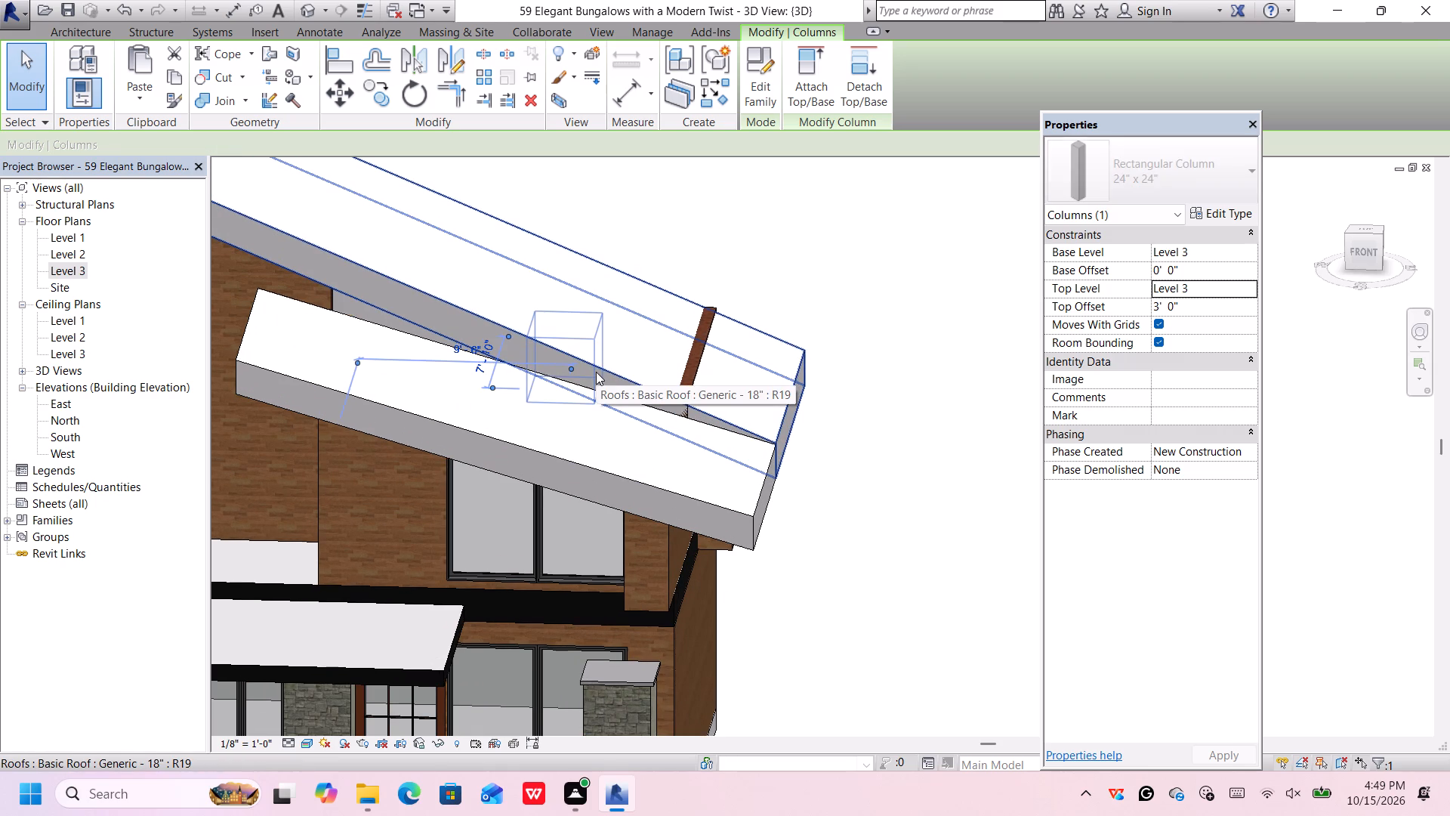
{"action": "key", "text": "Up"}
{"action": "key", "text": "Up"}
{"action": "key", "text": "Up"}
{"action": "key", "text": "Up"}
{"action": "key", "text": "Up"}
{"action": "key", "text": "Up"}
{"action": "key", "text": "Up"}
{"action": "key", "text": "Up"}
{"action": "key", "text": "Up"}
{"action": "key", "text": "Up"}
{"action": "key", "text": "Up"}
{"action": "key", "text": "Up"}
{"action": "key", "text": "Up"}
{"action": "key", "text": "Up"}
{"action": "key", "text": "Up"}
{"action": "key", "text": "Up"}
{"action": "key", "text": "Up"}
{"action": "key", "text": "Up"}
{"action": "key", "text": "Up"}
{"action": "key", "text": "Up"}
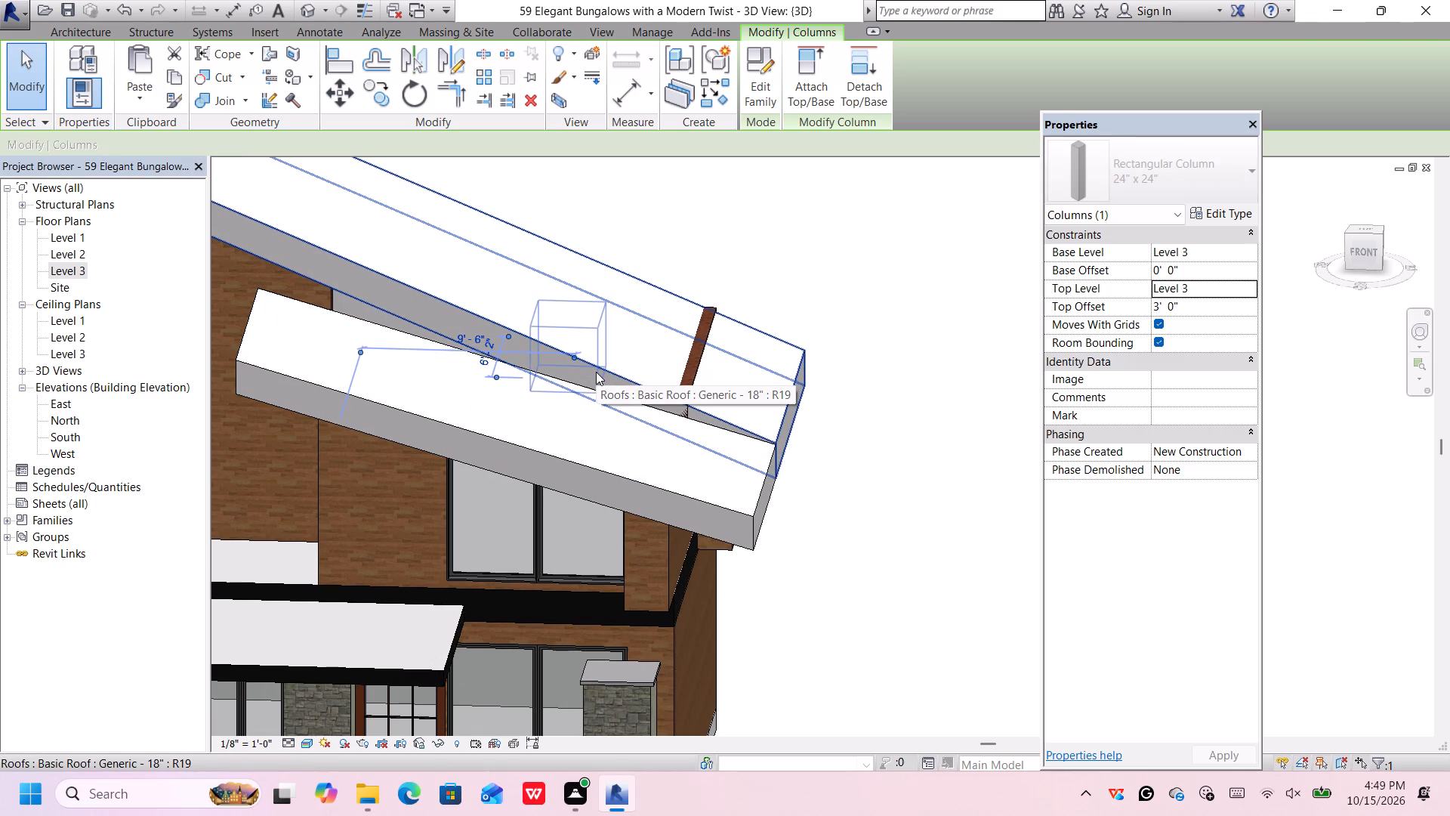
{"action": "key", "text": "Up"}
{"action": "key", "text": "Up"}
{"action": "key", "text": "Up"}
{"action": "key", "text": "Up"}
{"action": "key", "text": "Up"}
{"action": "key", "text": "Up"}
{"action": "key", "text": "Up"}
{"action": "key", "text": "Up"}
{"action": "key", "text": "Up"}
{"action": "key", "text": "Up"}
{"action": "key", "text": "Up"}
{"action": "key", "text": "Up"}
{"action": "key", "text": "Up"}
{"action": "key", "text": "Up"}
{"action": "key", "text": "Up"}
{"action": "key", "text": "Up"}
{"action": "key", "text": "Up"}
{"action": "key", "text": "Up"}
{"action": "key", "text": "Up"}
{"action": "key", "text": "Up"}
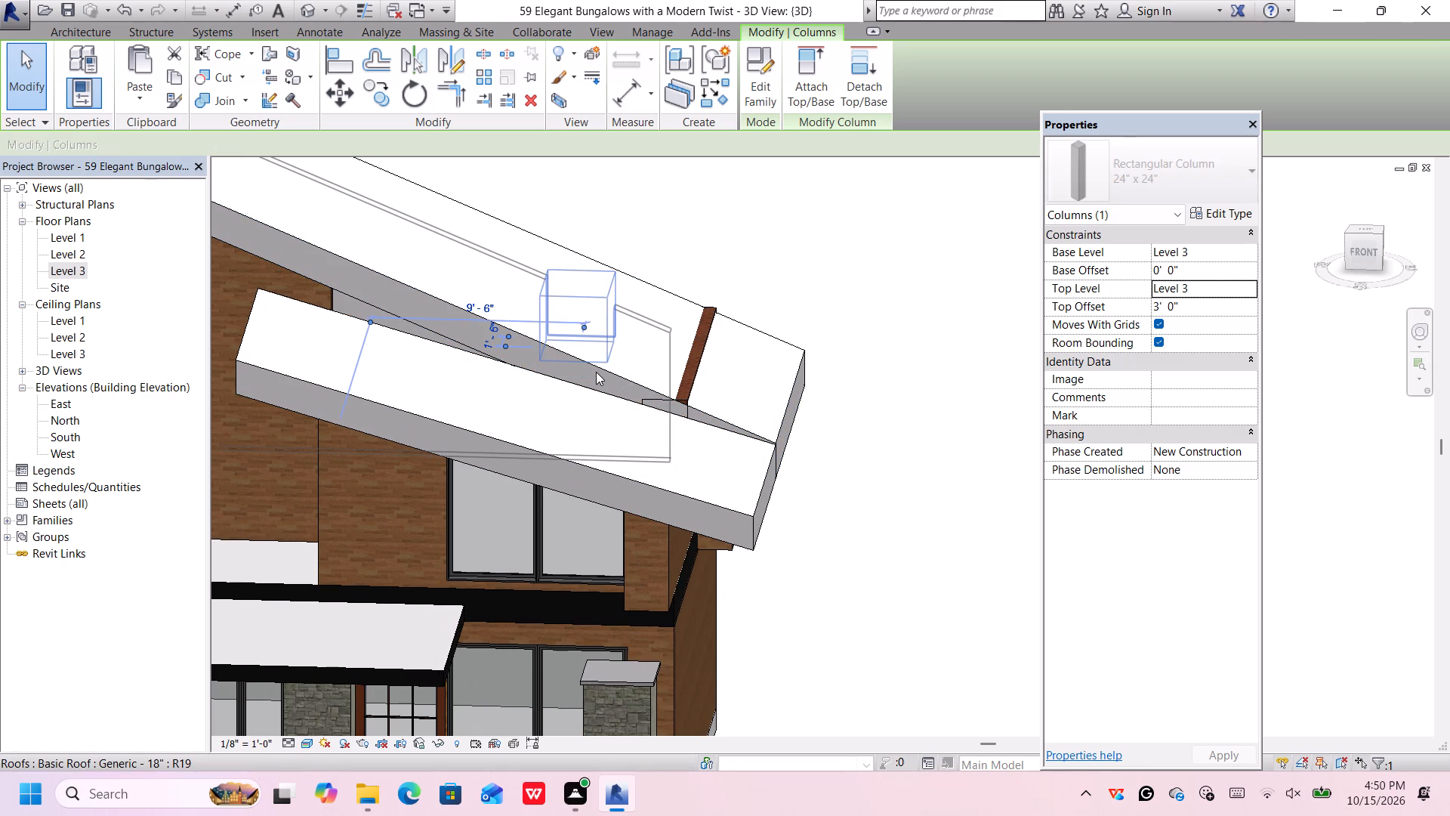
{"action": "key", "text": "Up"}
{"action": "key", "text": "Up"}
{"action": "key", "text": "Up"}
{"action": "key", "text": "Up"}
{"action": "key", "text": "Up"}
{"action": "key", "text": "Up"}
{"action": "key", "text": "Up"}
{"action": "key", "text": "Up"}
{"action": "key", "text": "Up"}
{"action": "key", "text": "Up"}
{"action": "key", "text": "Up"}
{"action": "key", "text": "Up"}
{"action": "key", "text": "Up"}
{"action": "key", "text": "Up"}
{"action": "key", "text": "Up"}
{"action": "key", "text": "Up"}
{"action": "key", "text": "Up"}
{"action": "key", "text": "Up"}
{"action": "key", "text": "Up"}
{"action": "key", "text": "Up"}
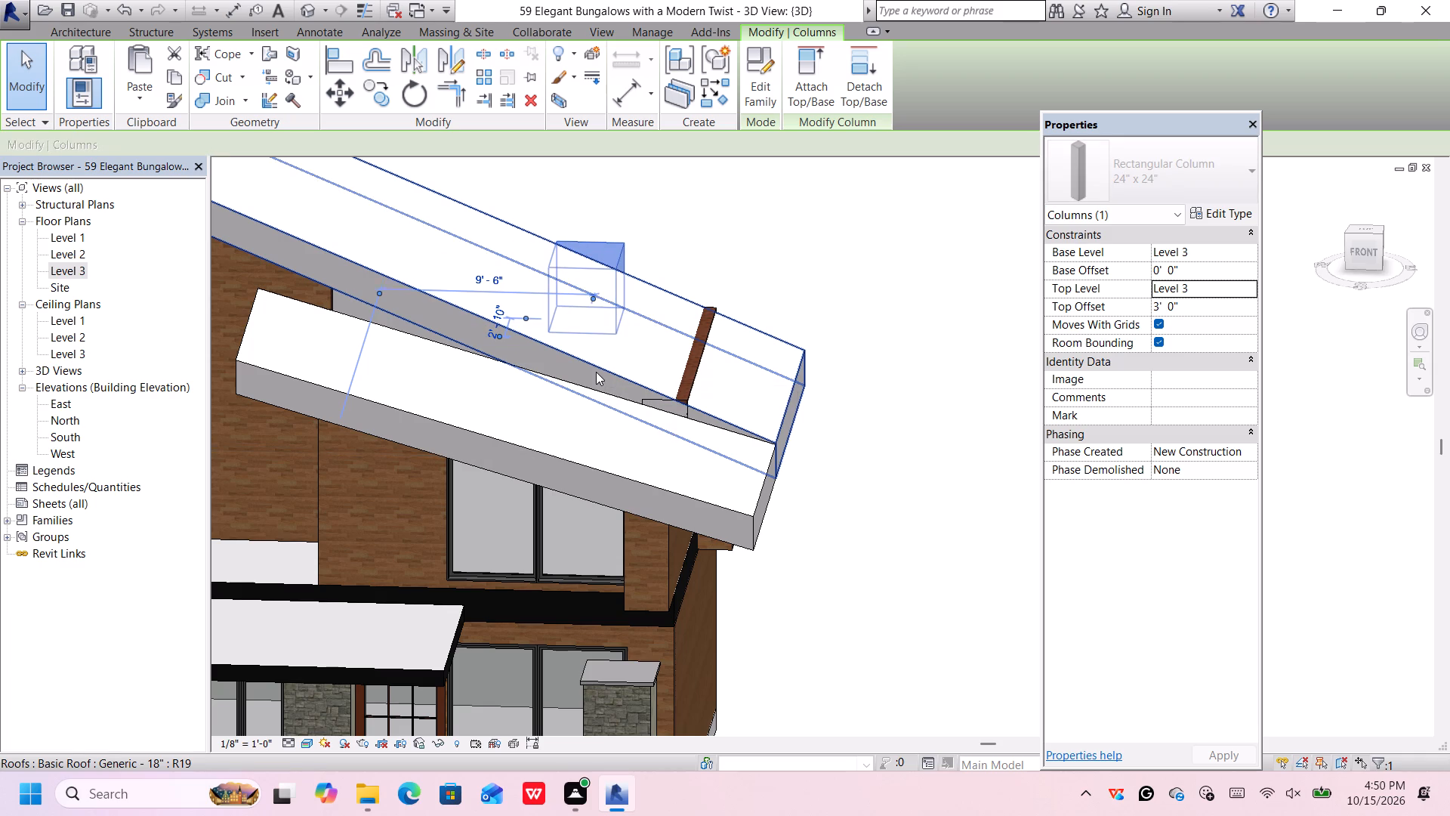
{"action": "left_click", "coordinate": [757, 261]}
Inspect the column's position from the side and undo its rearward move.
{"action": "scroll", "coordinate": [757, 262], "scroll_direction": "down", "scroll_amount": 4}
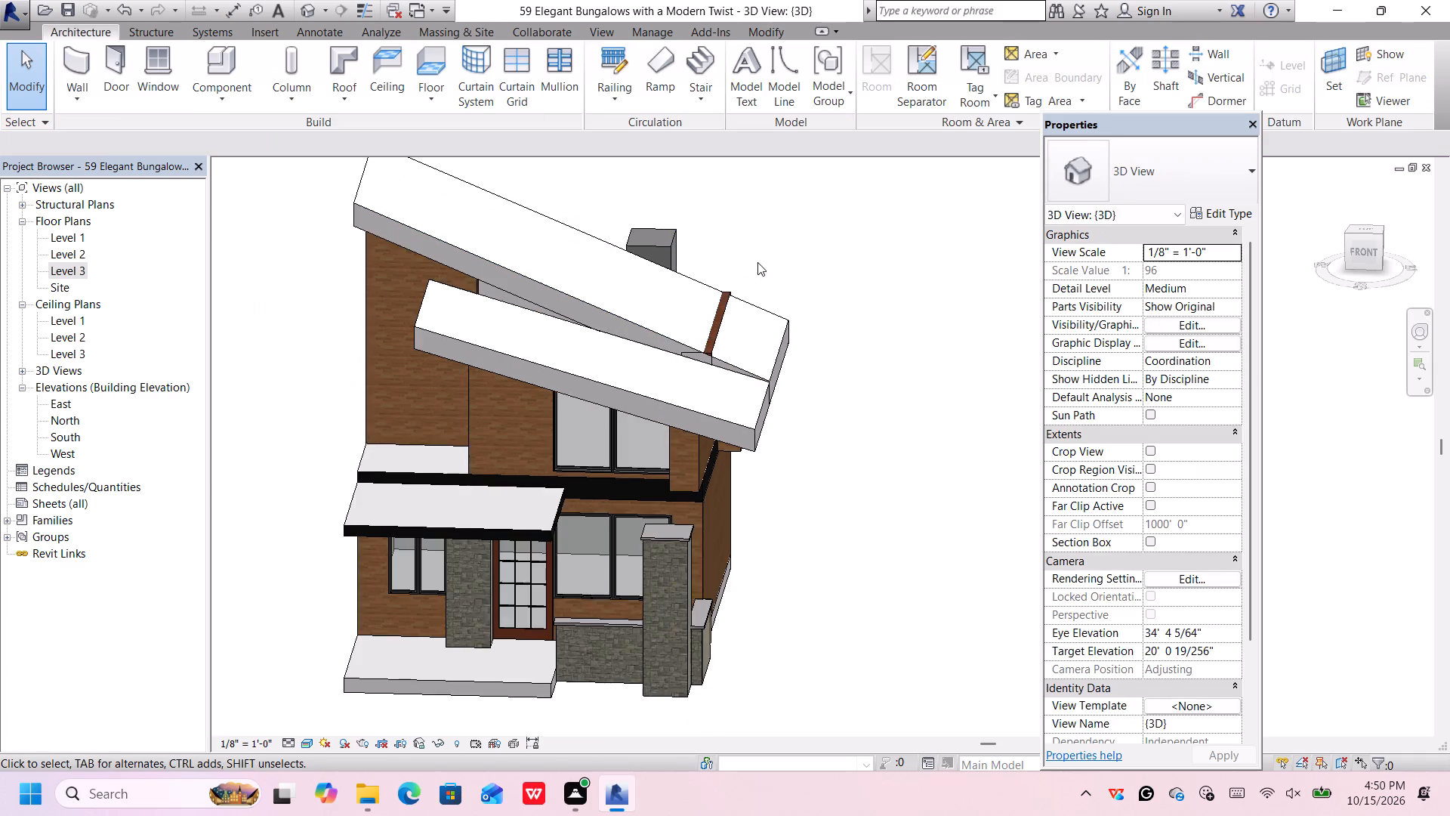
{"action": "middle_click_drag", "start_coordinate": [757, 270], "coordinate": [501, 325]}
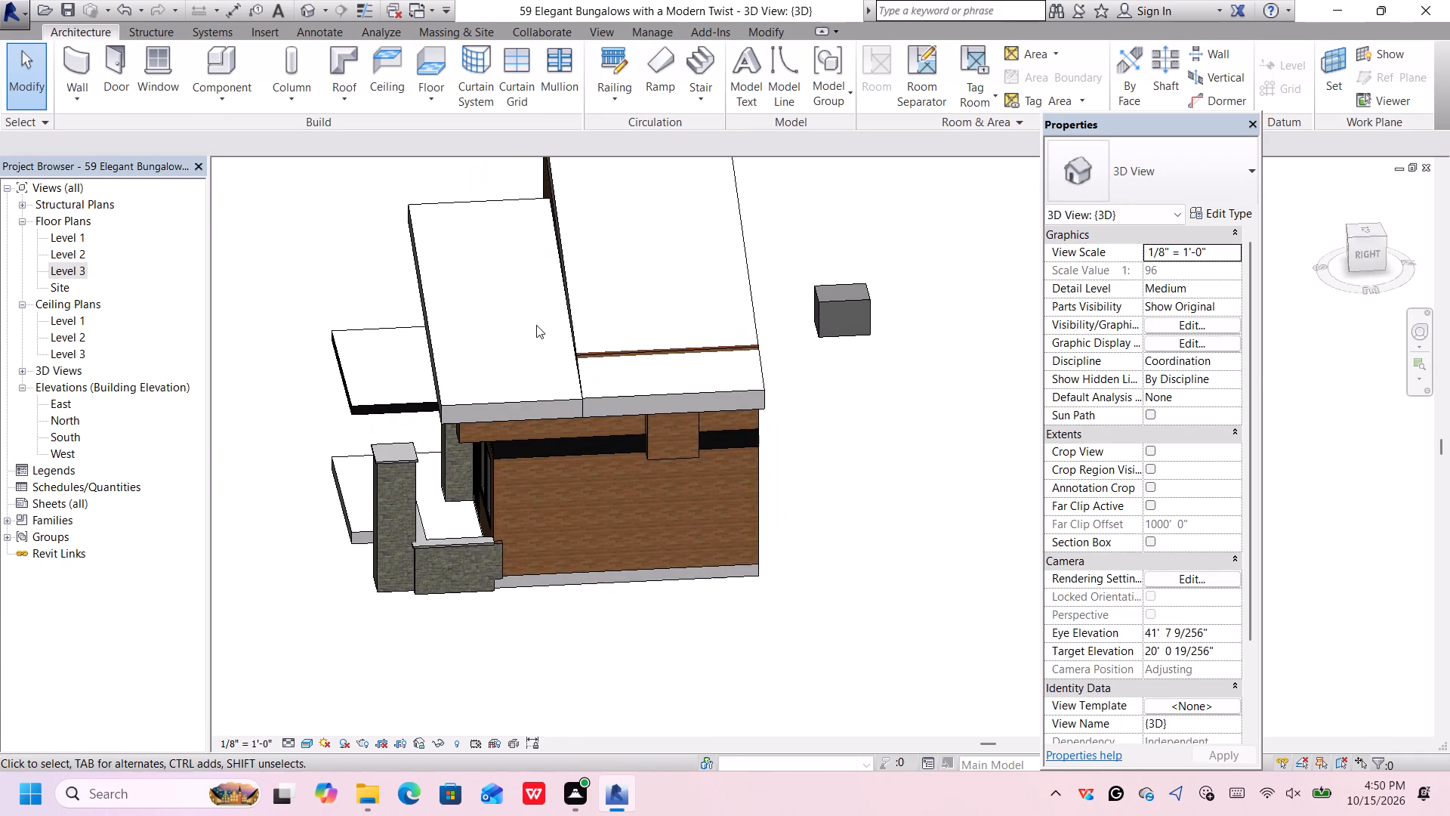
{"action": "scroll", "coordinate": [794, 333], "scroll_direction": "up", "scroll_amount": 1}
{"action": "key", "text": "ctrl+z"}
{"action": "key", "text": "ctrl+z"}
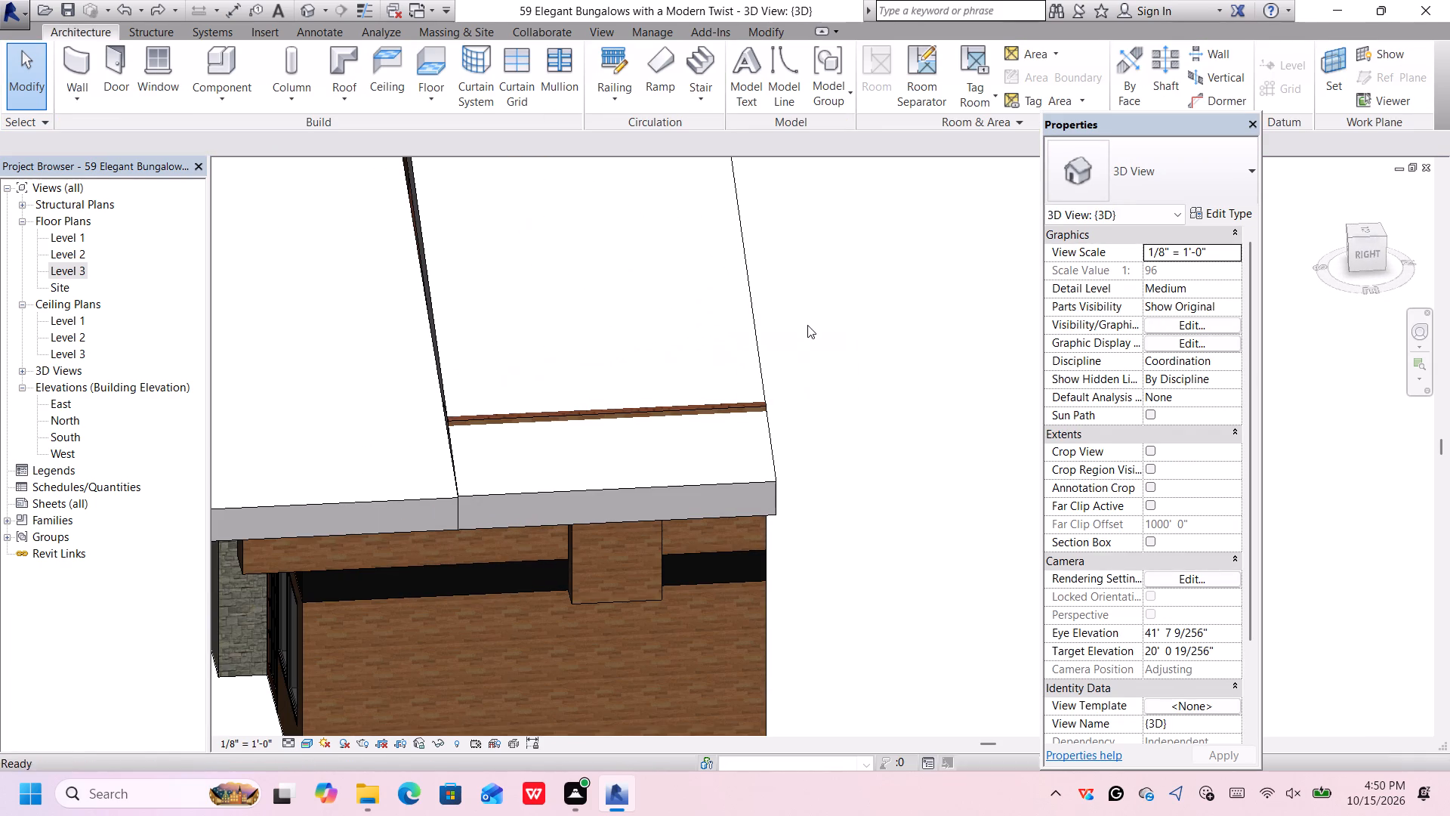
Lower the high end of the rear roof, reducing its slope to about 3 59/128" / 12".
{"action": "scroll", "coordinate": [811, 338], "scroll_direction": "down", "scroll_amount": 5}
{"action": "middle_click_drag", "start_coordinate": [807, 360], "coordinate": [821, 375]}
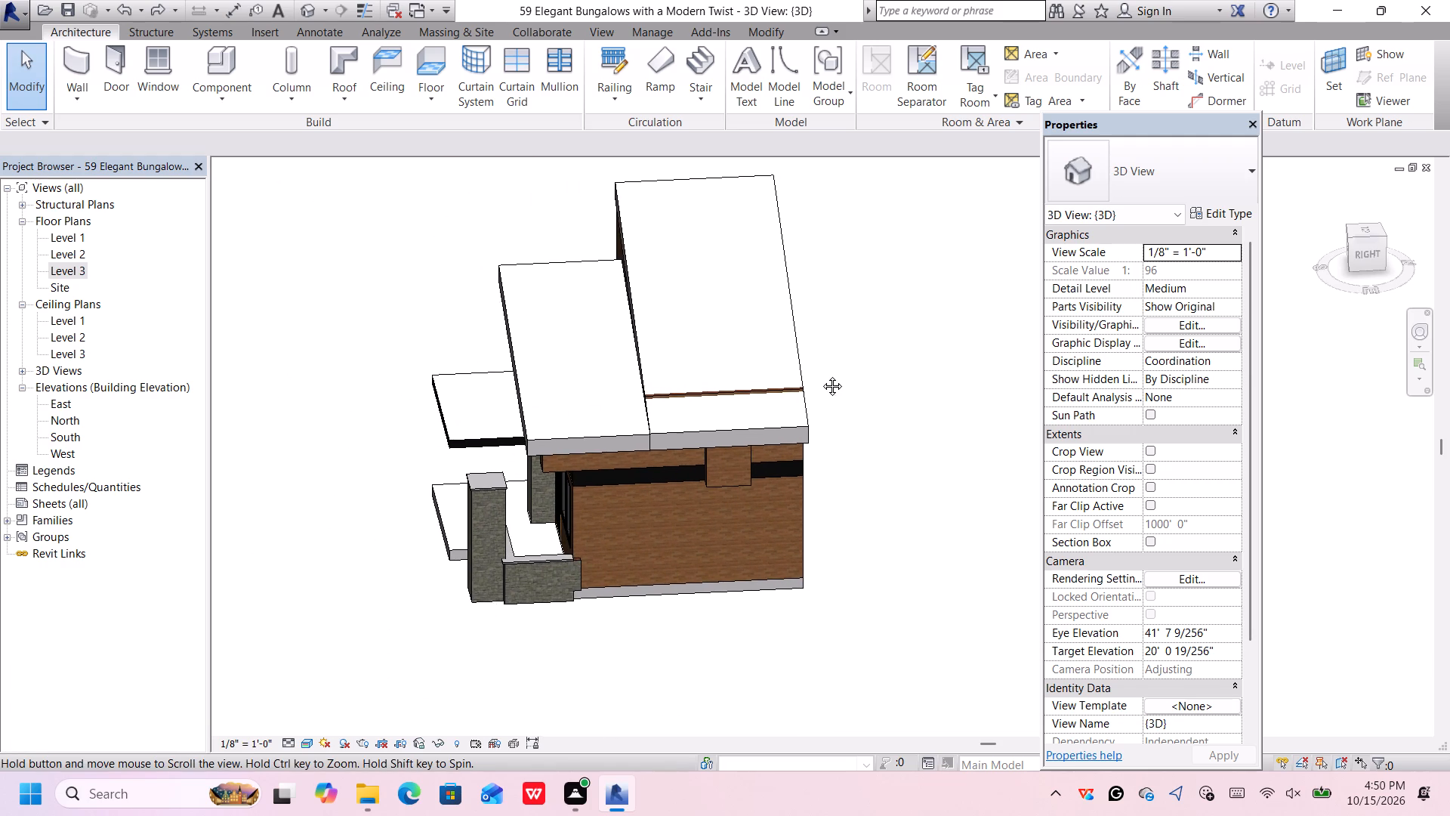
{"action": "middle_click_drag", "start_coordinate": [821, 375], "coordinate": [1066, 329]}
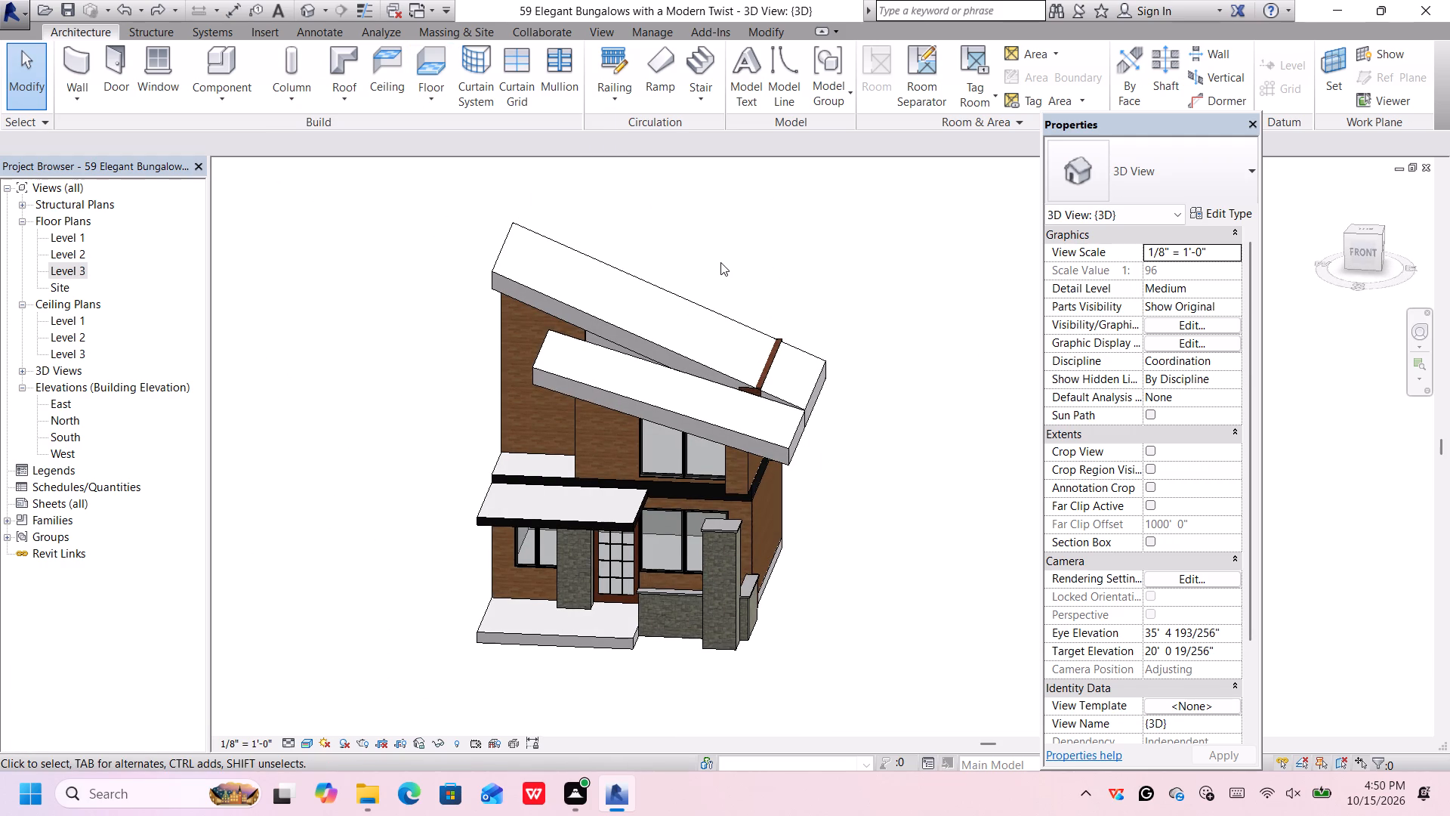
{"action": "middle_click_drag", "start_coordinate": [720, 262], "coordinate": [665, 247]}
{"action": "left_click", "coordinate": [437, 255]}
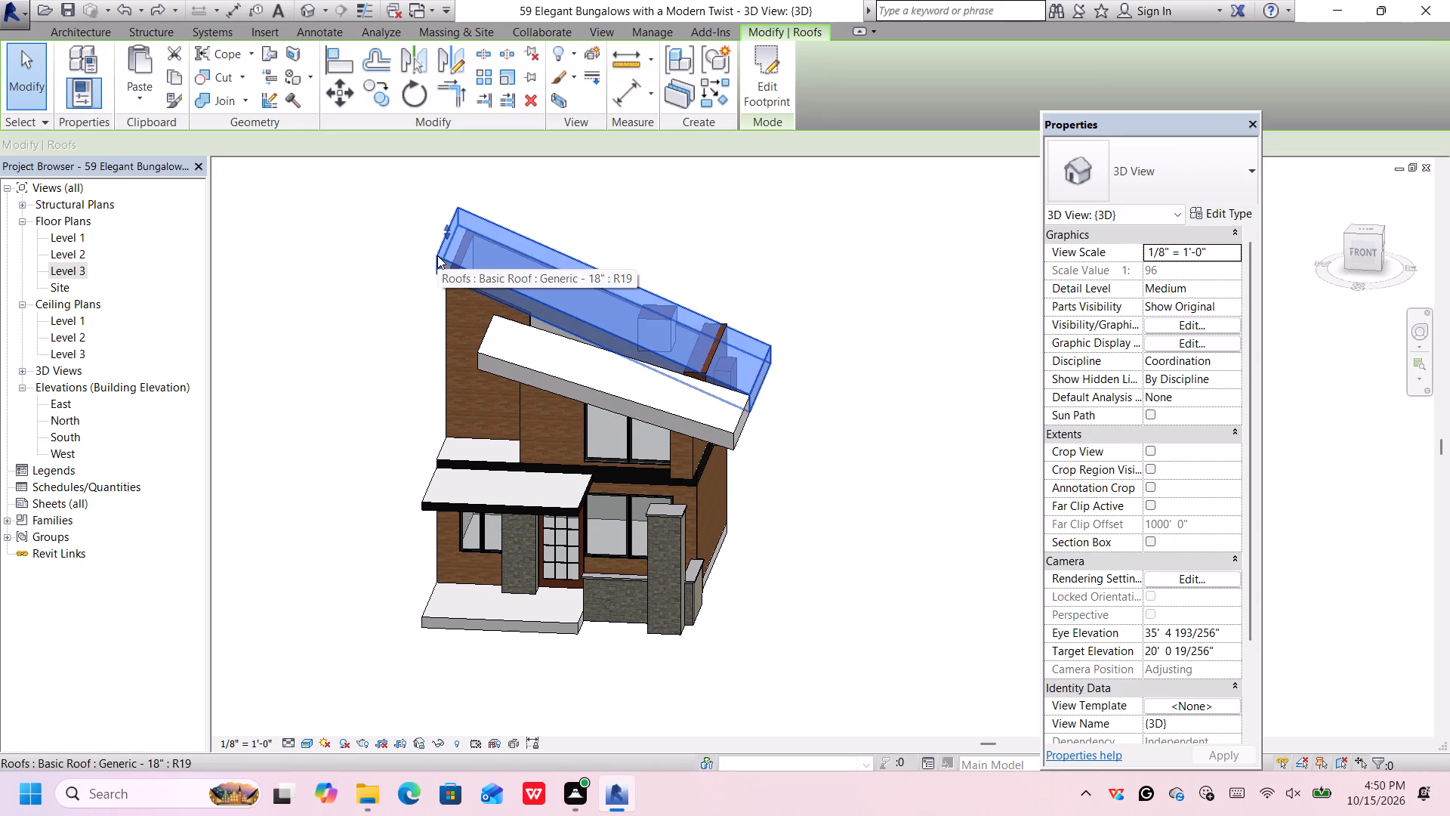
{"action": "scroll", "coordinate": [435, 266], "scroll_direction": "up", "scroll_amount": 3}
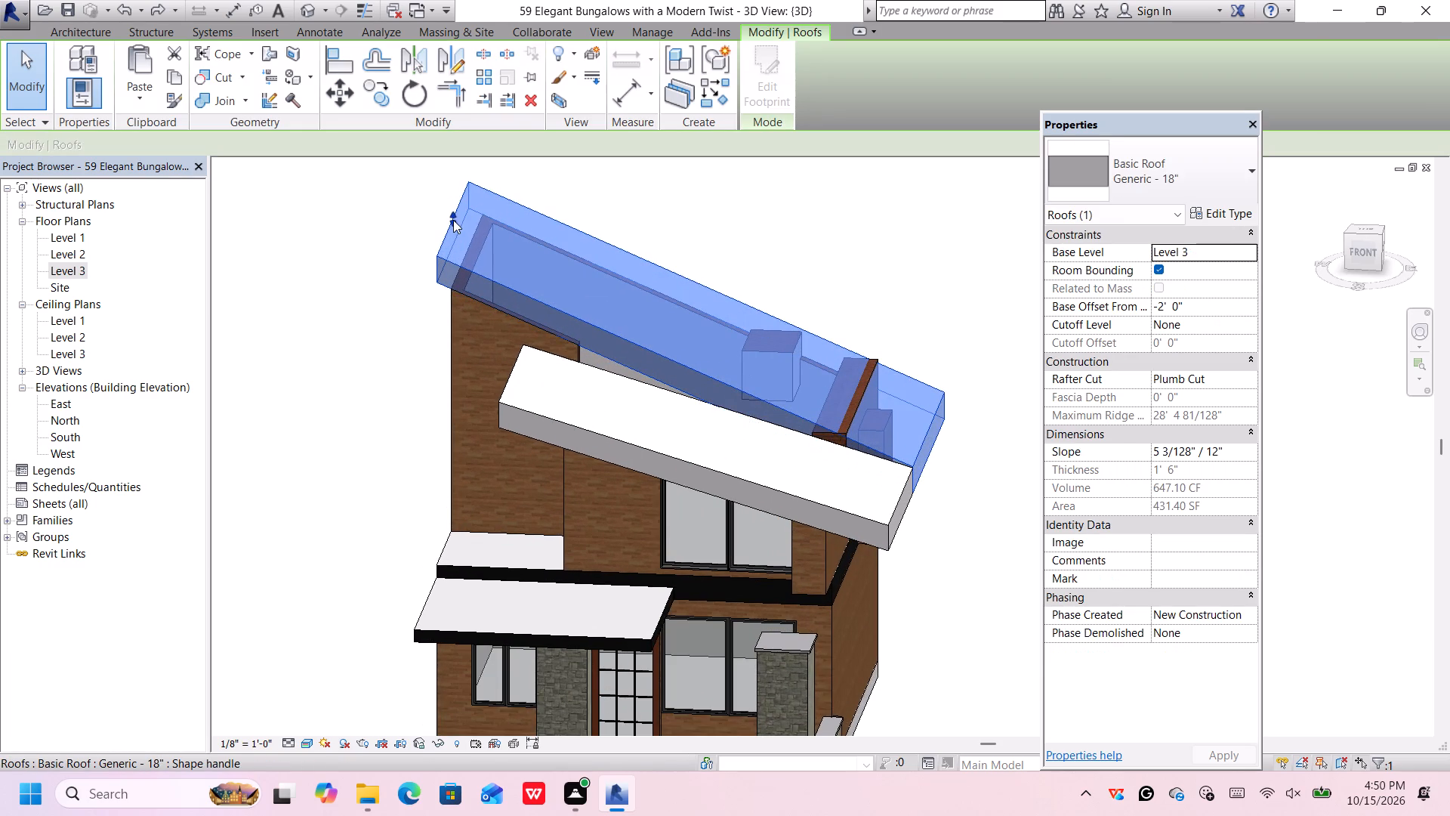
{"action": "left_click_drag", "start_coordinate": [451, 220], "coordinate": [435, 283]}
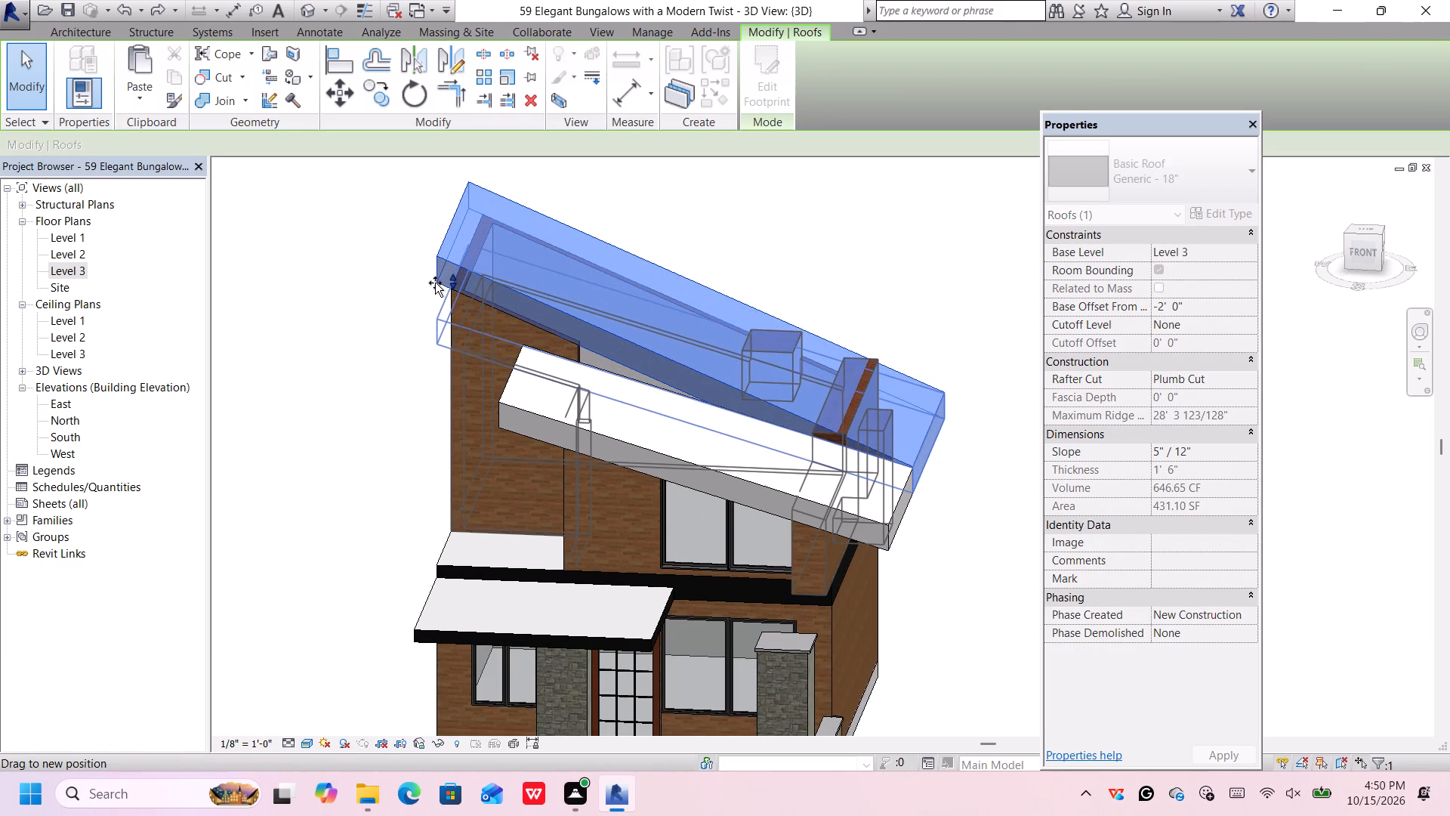
{"action": "left_click_drag", "start_coordinate": [435, 283], "coordinate": [436, 280]}
{"action": "scroll", "coordinate": [721, 252], "scroll_direction": "down", "scroll_amount": 2}
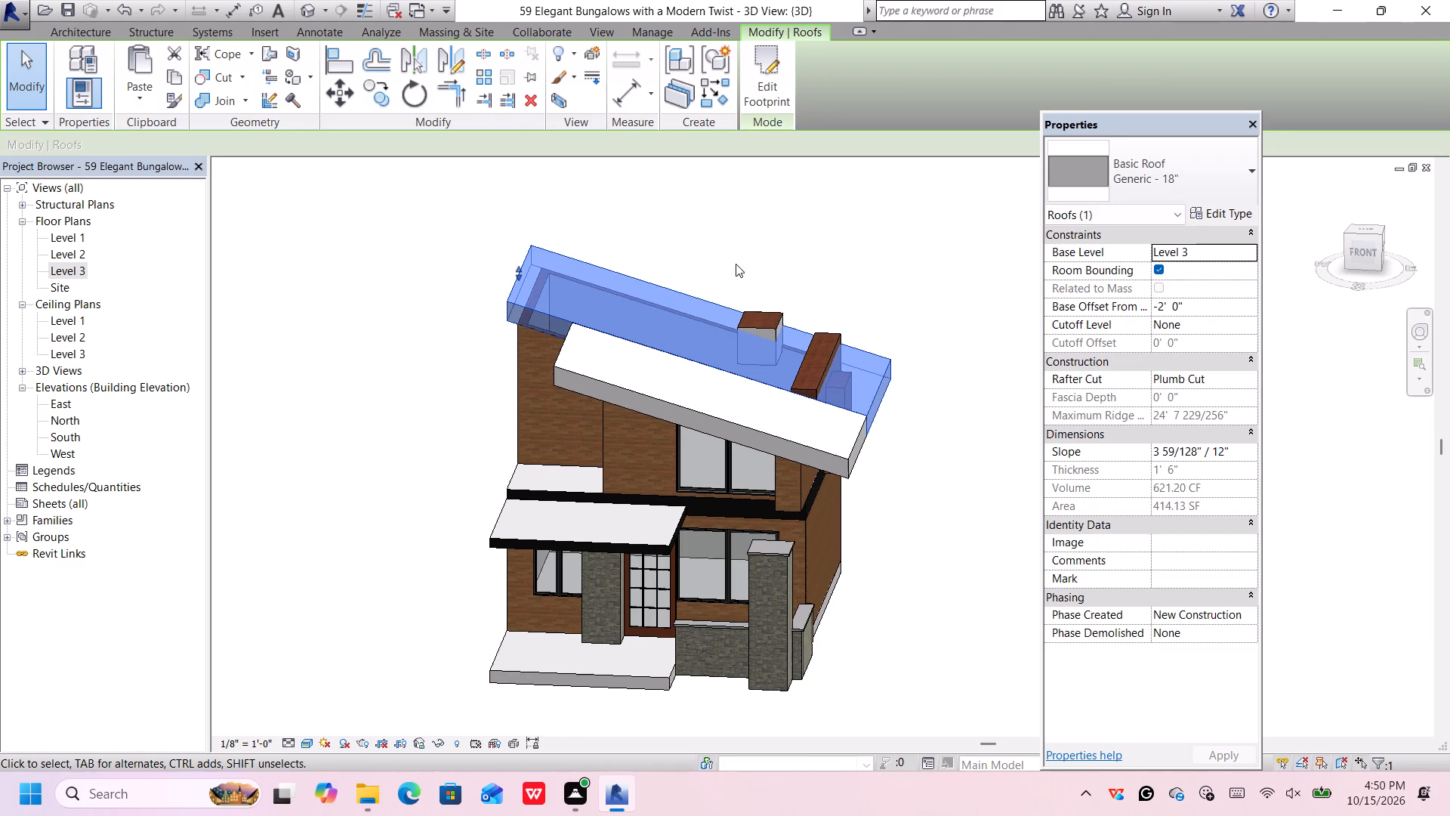
Move the 24" x 24" column along the rear roof toward its low end, to a 14'-3" dimension.
{"action": "scroll", "coordinate": [775, 332], "scroll_direction": "up", "scroll_amount": 2}
{"action": "left_click", "coordinate": [774, 332]}
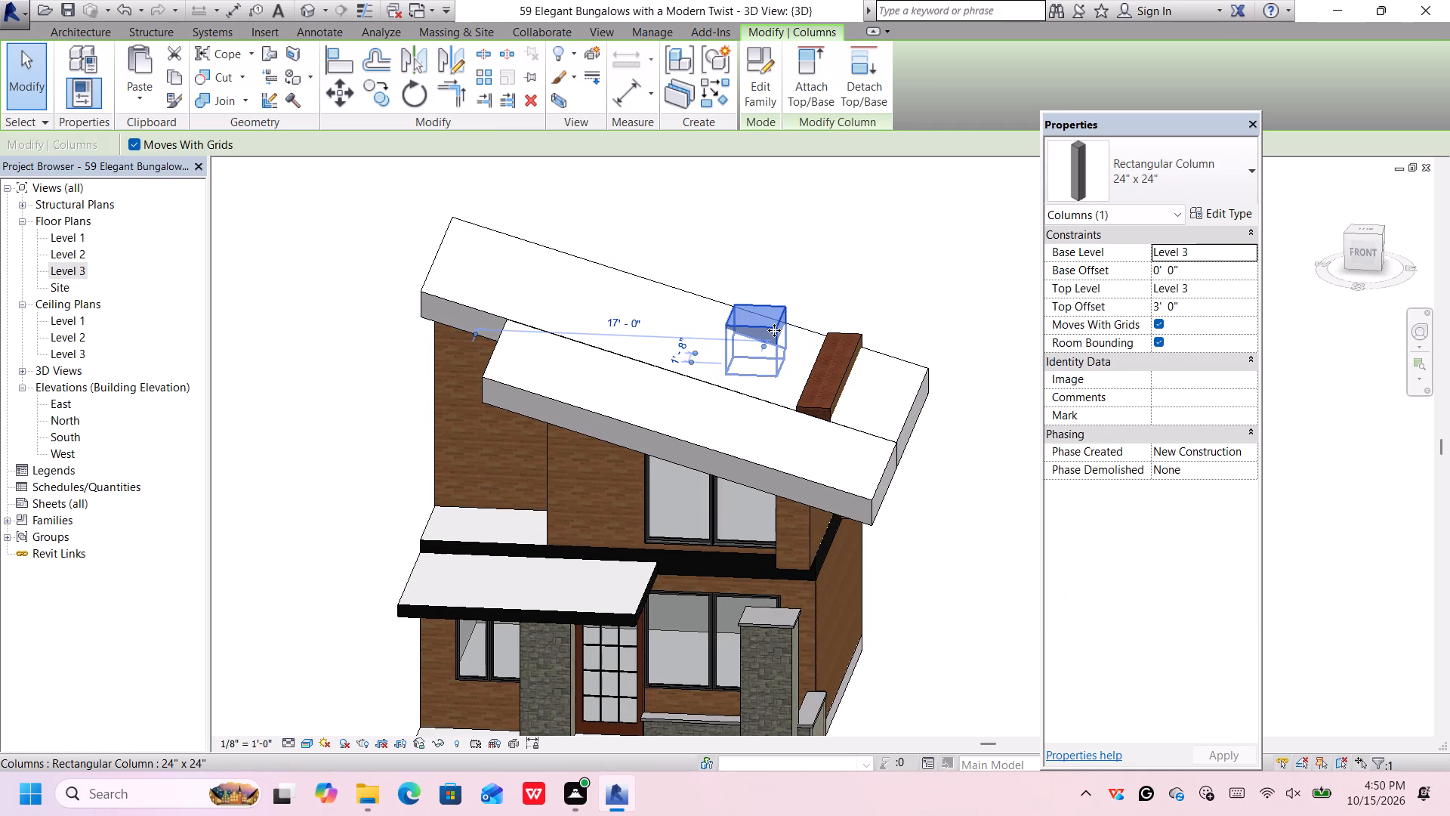
{"action": "key", "text": "Right"}
{"action": "key", "text": "Right"}
{"action": "key", "text": "Right"}
{"action": "key", "text": "Right"}
{"action": "key", "text": "Right"}
{"action": "key", "text": "Right"}
{"action": "key", "text": "Right"}
{"action": "key", "text": "Right"}
{"action": "key", "text": "Right"}
{"action": "key", "text": "Right"}
{"action": "key", "text": "Right"}
{"action": "key", "text": "Right"}
{"action": "key", "text": "Right"}
{"action": "key", "text": "Right"}
{"action": "key", "text": "Right"}
{"action": "key", "text": "Right"}
{"action": "key", "text": "Right"}
{"action": "key", "text": "Right"}
{"action": "key", "text": "Right"}
{"action": "key", "text": "Right"}
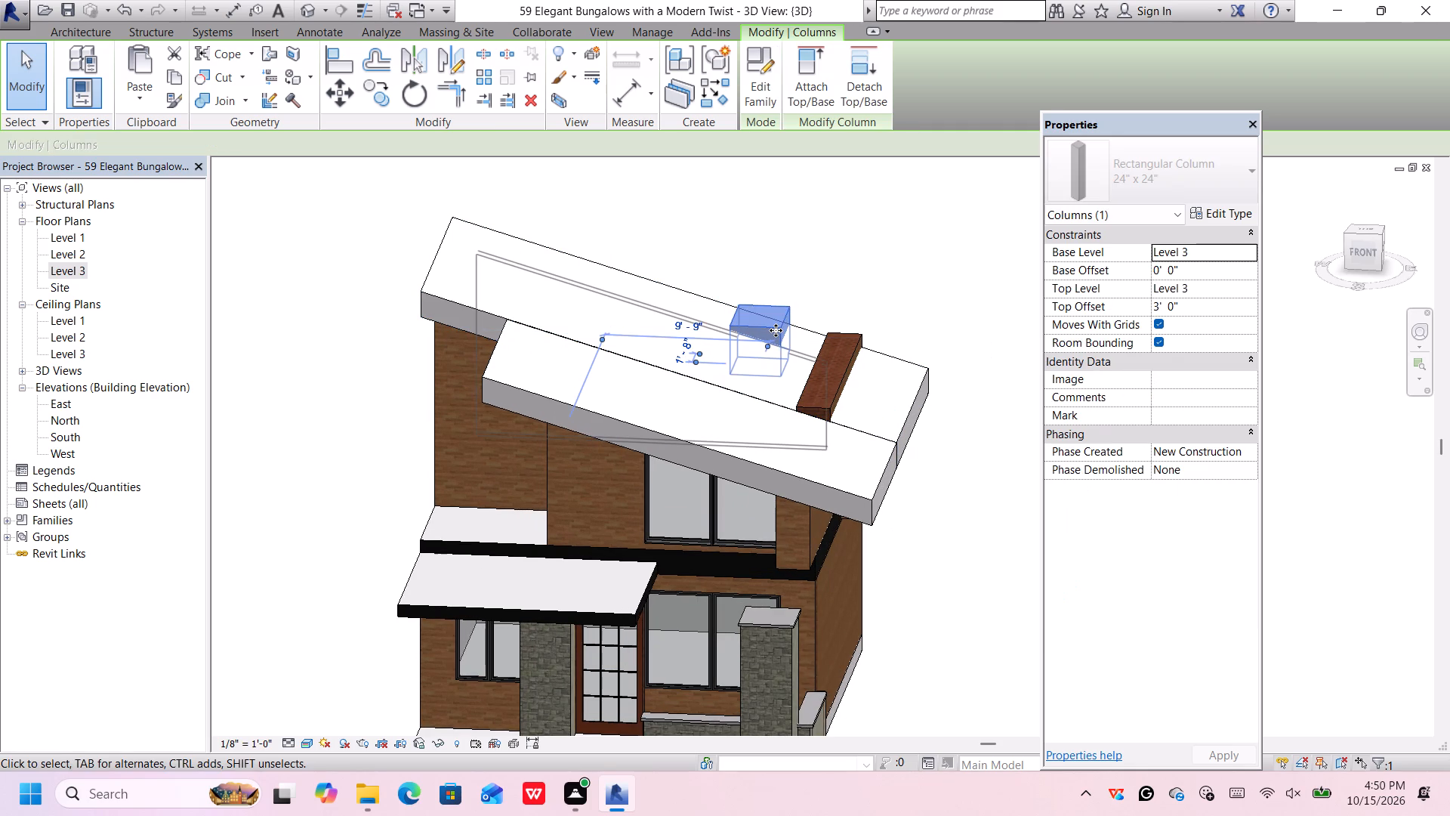
{"action": "key", "text": "Right"}
{"action": "key", "text": "Right"}
{"action": "key", "text": "Right"}
{"action": "key", "text": "Right"}
{"action": "key", "text": "Right"}
{"action": "key", "text": "Right"}
{"action": "key", "text": "Right"}
{"action": "key", "text": "Right"}
{"action": "key", "text": "Right"}
{"action": "key", "text": "Right"}
{"action": "key", "text": "Right"}
{"action": "key", "text": "Right"}
{"action": "key", "text": "Right"}
{"action": "key", "text": "Right"}
{"action": "key", "text": "Right"}
{"action": "key", "text": "Right"}
{"action": "key", "text": "Right"}
{"action": "key", "text": "Right"}
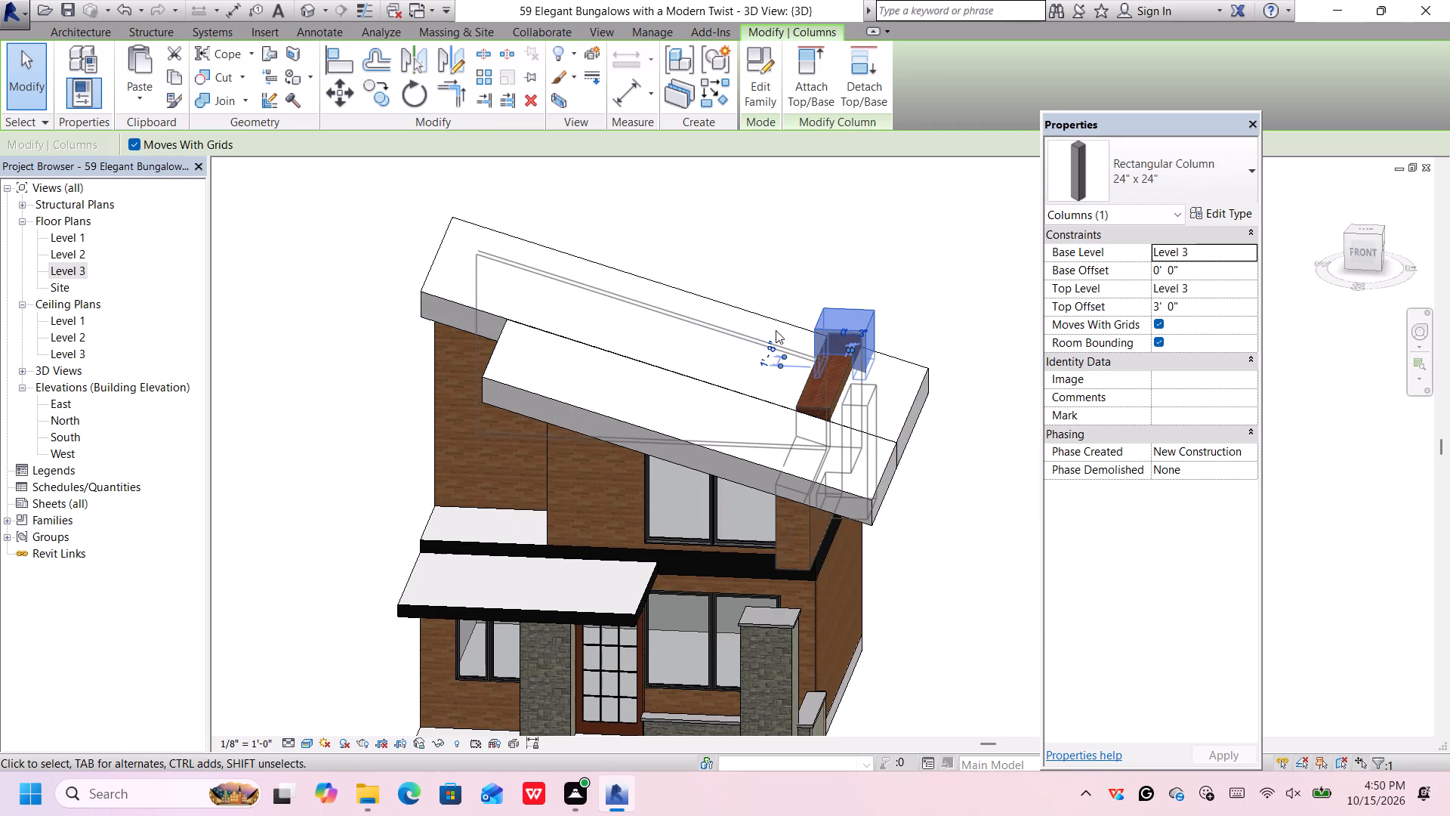
{"action": "key", "text": "Left"}
{"action": "key", "text": "Left"}
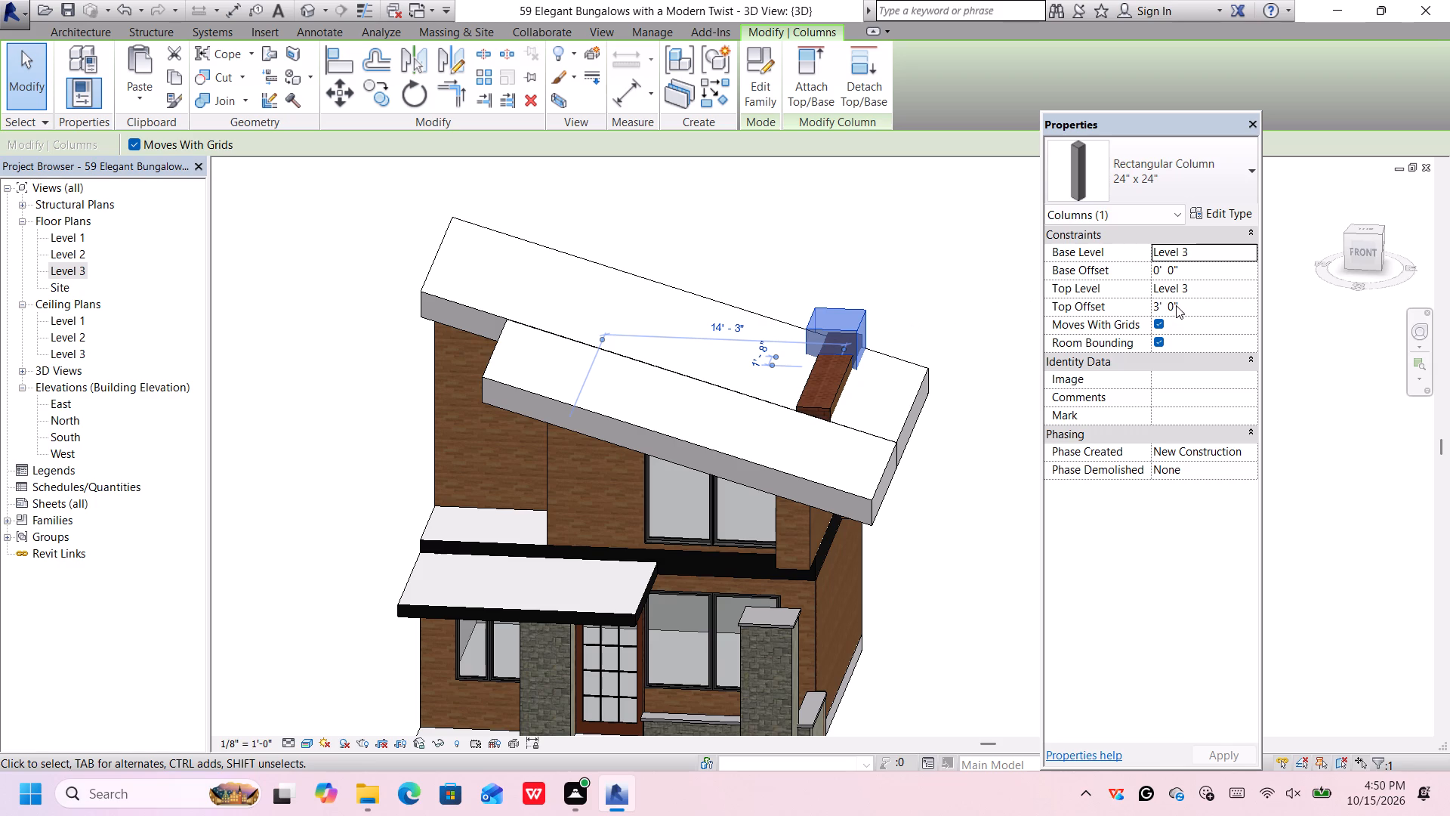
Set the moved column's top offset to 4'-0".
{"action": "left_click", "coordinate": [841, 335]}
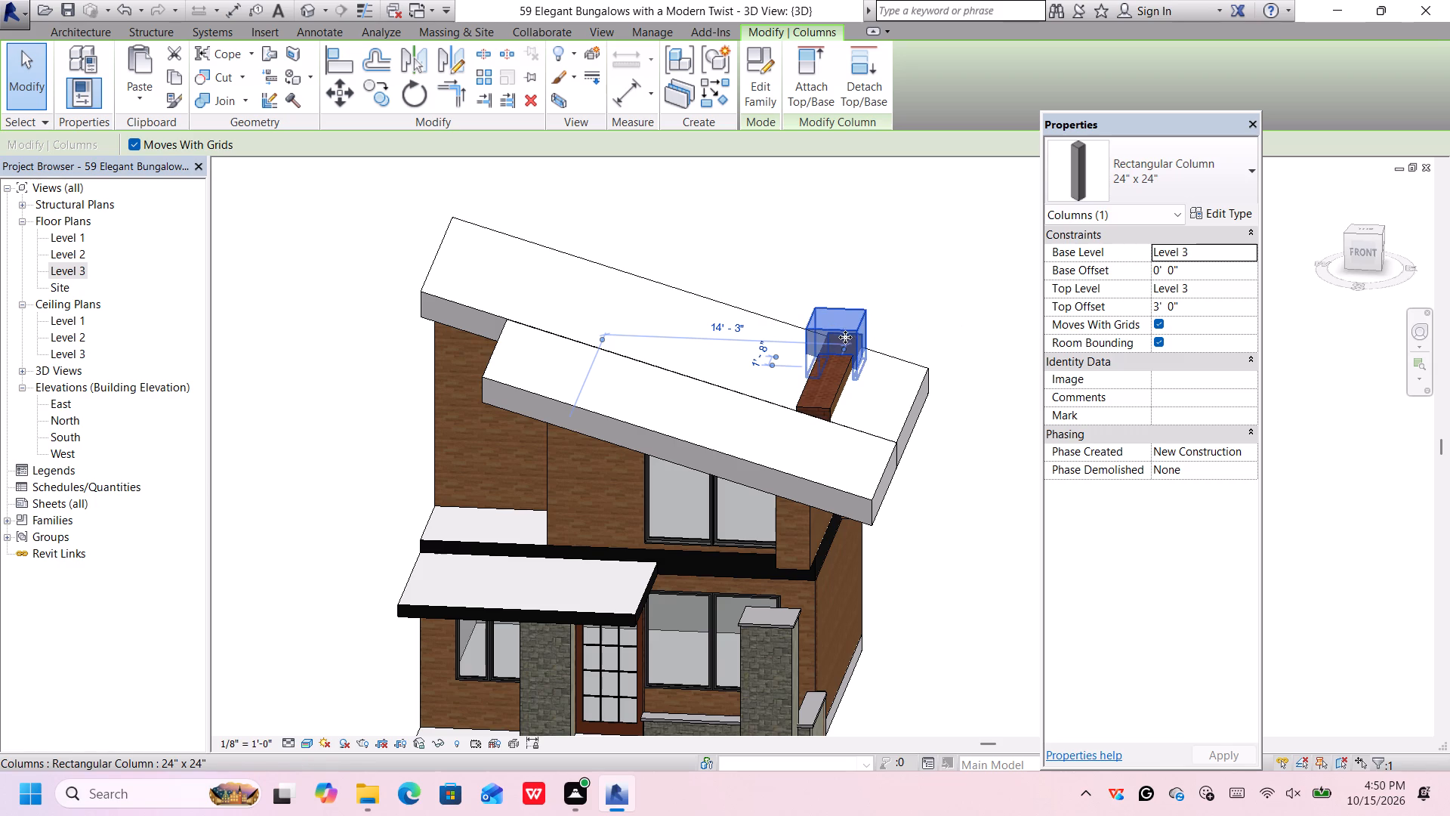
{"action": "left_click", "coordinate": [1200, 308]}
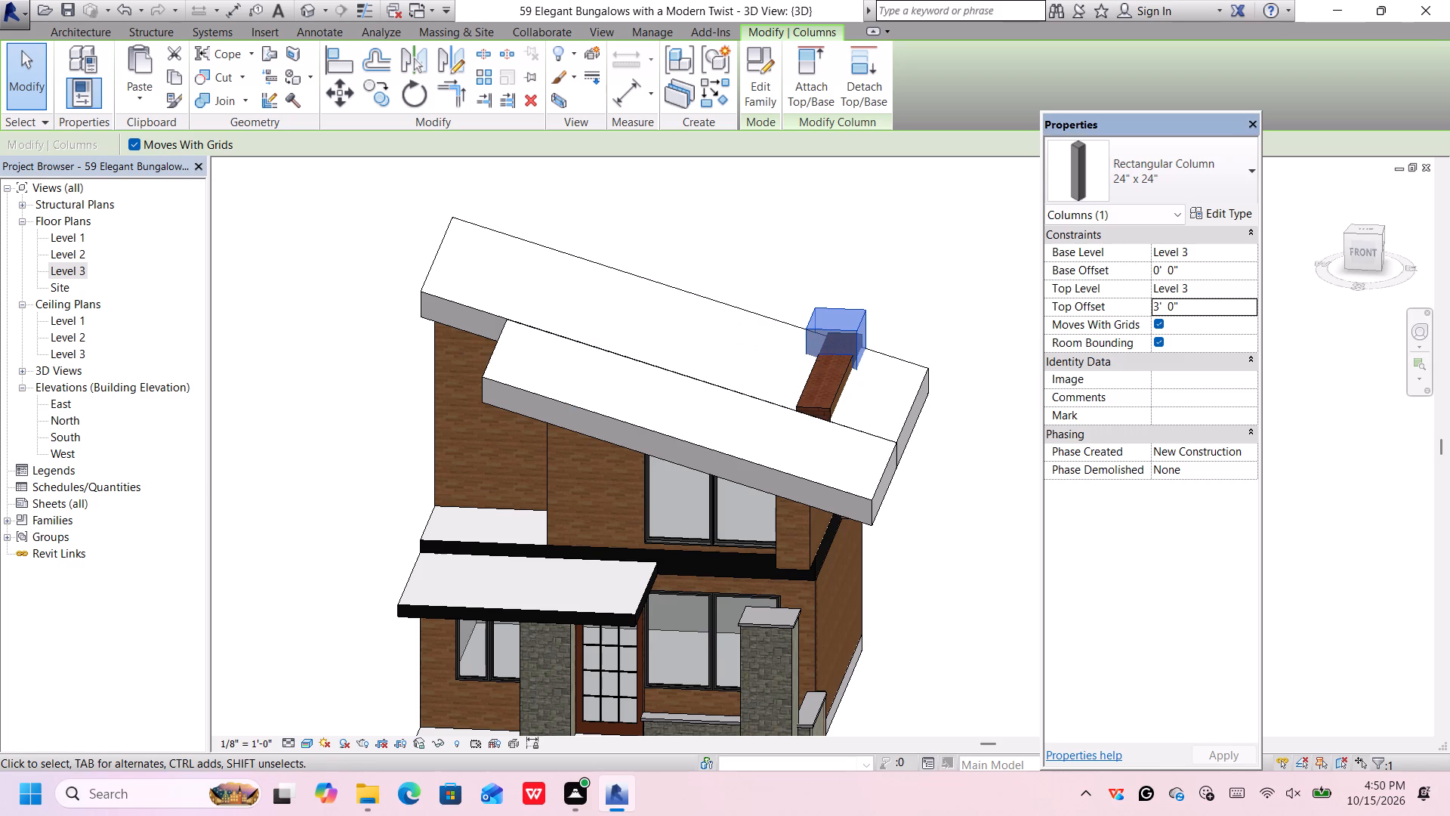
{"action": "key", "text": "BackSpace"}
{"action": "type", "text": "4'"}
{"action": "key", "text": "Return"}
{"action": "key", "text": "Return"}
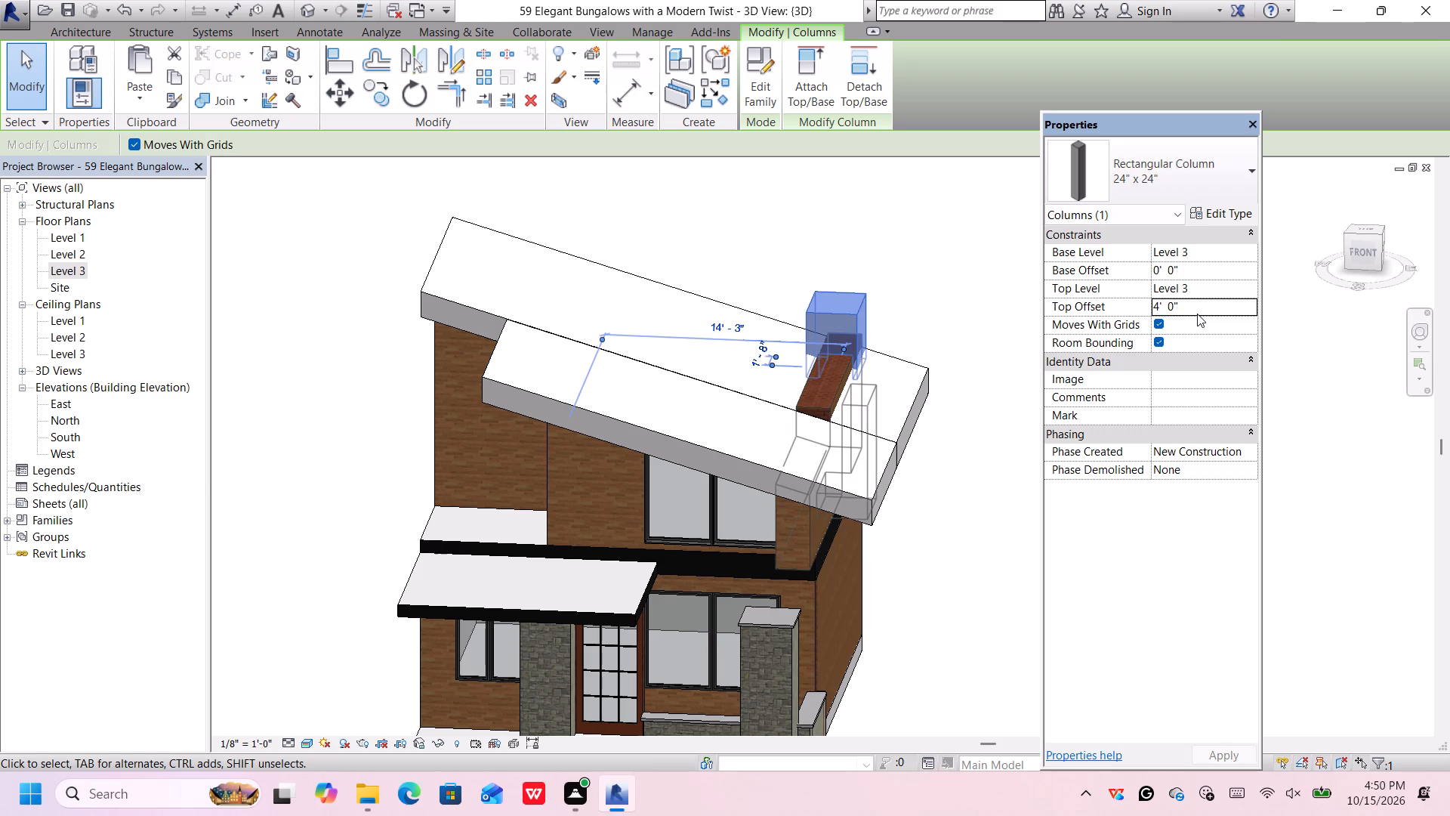
Set the column's top offset to 6'-0".
{"action": "left_click", "coordinate": [1197, 311]}
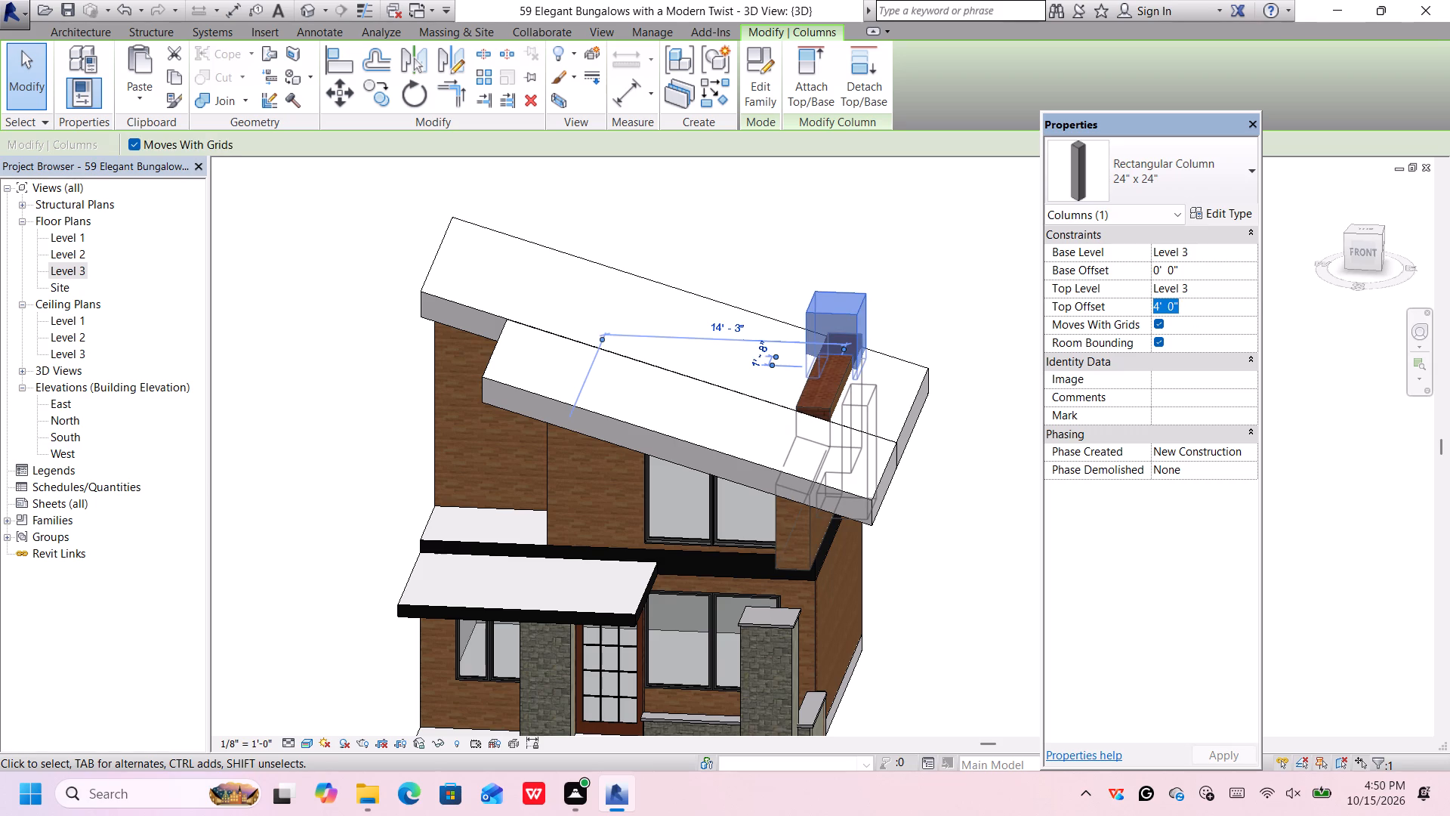
{"action": "key", "text": "BackSpace"}
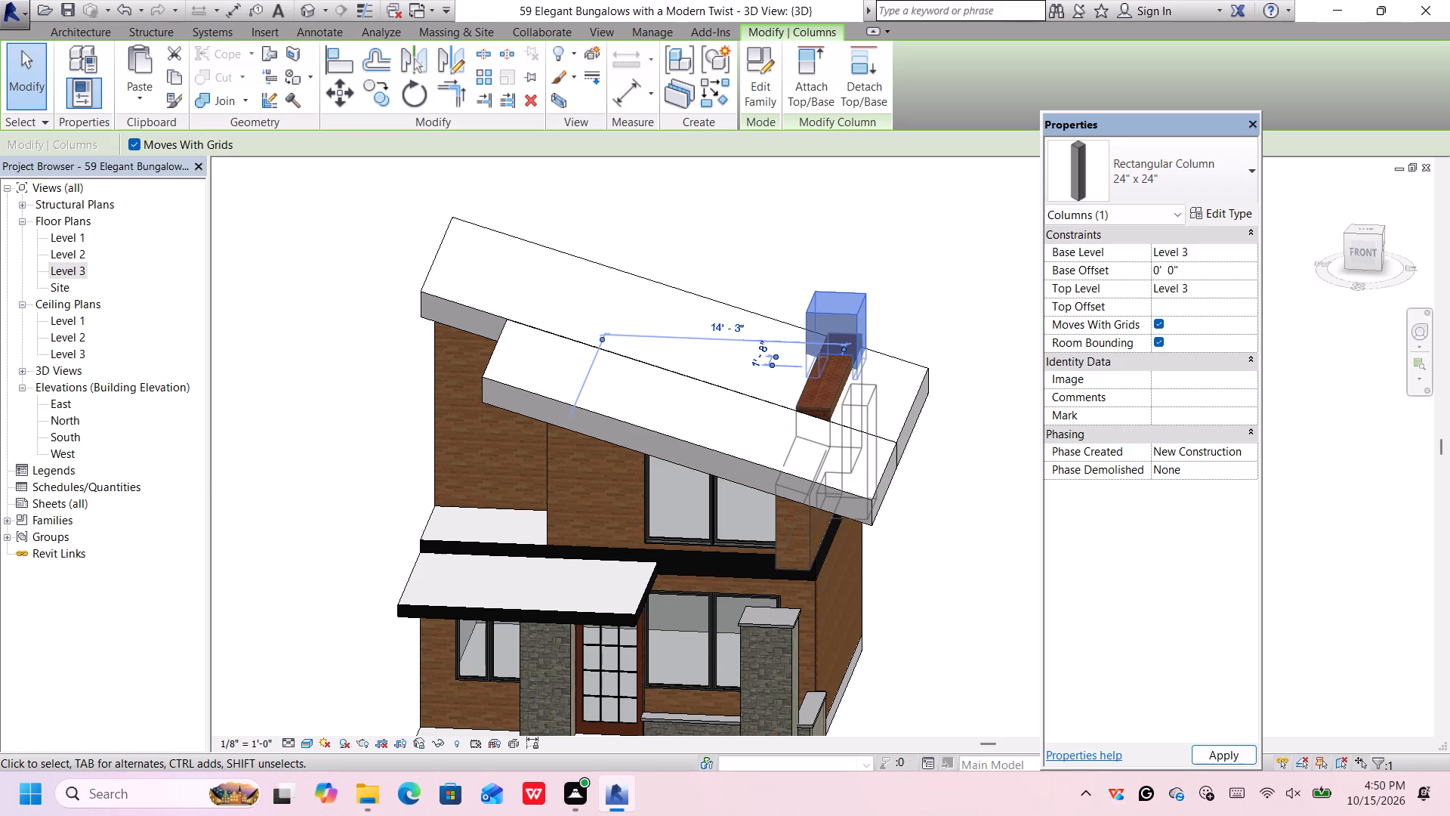
{"action": "key", "text": "6"}
{"action": "key", "text": "apostrophe"}
{"action": "key", "text": "Return"}
{"action": "key", "text": "Return"}
Change the column rising above the rear roof to the stone-finished Rectangular Column type 24" x 24" 2.
{"action": "scroll", "coordinate": [904, 402], "scroll_direction": "down", "scroll_amount": 4}
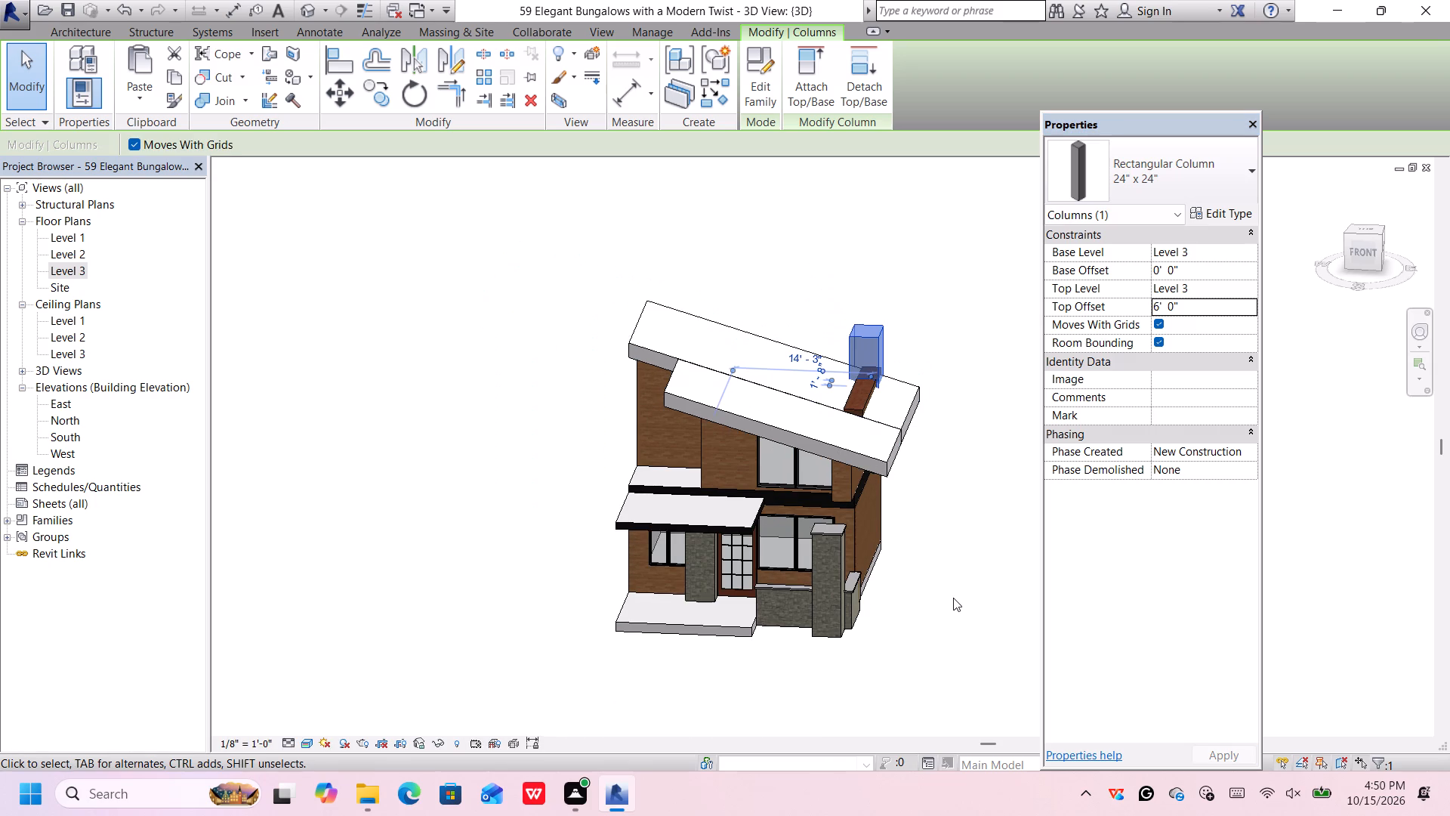
{"action": "middle_click_drag", "start_coordinate": [952, 598], "coordinate": [974, 444]}
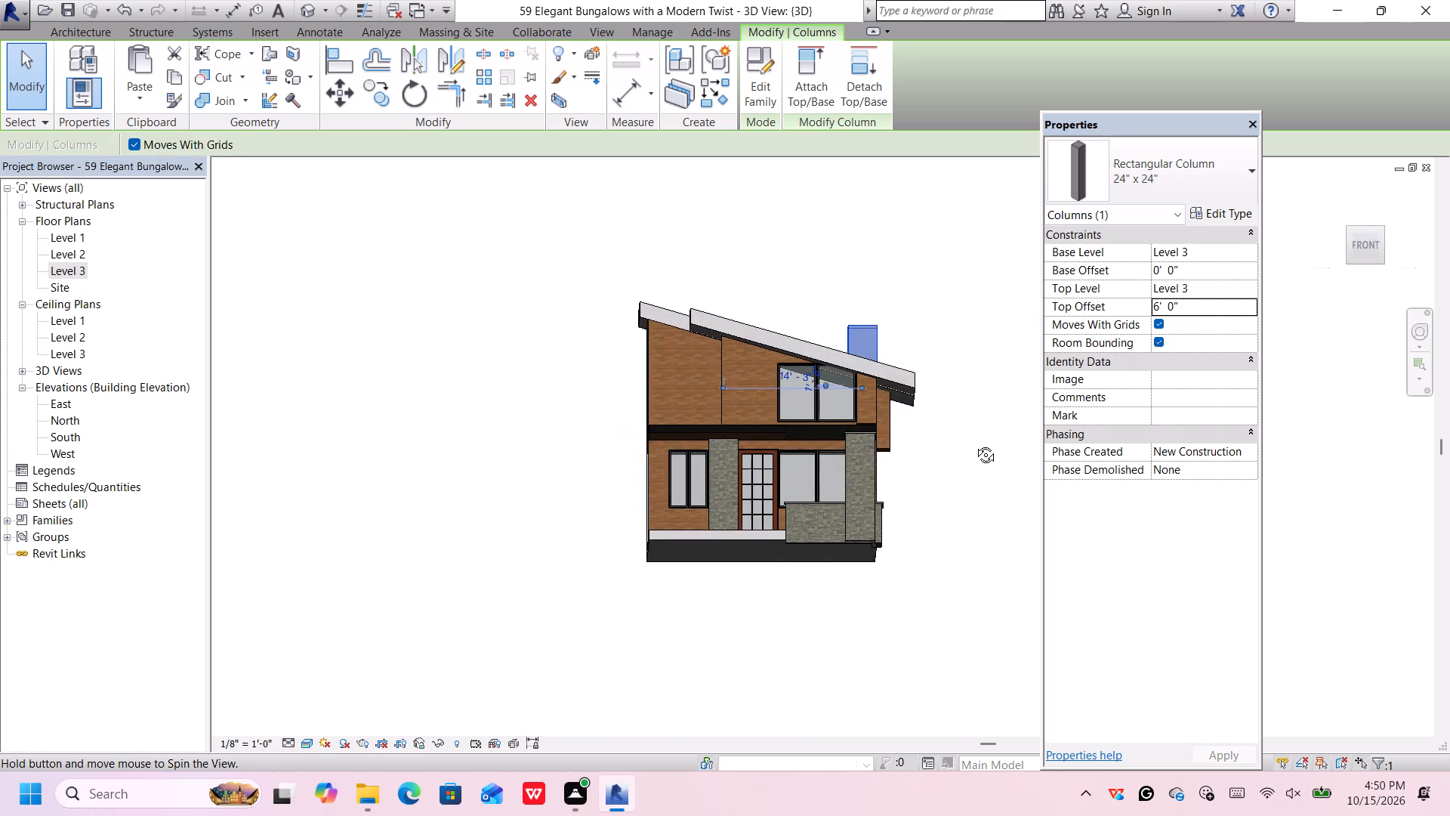
{"action": "middle_click_drag", "start_coordinate": [974, 444], "coordinate": [973, 447]}
{"action": "middle_click_drag", "start_coordinate": [976, 391], "coordinate": [976, 413]}
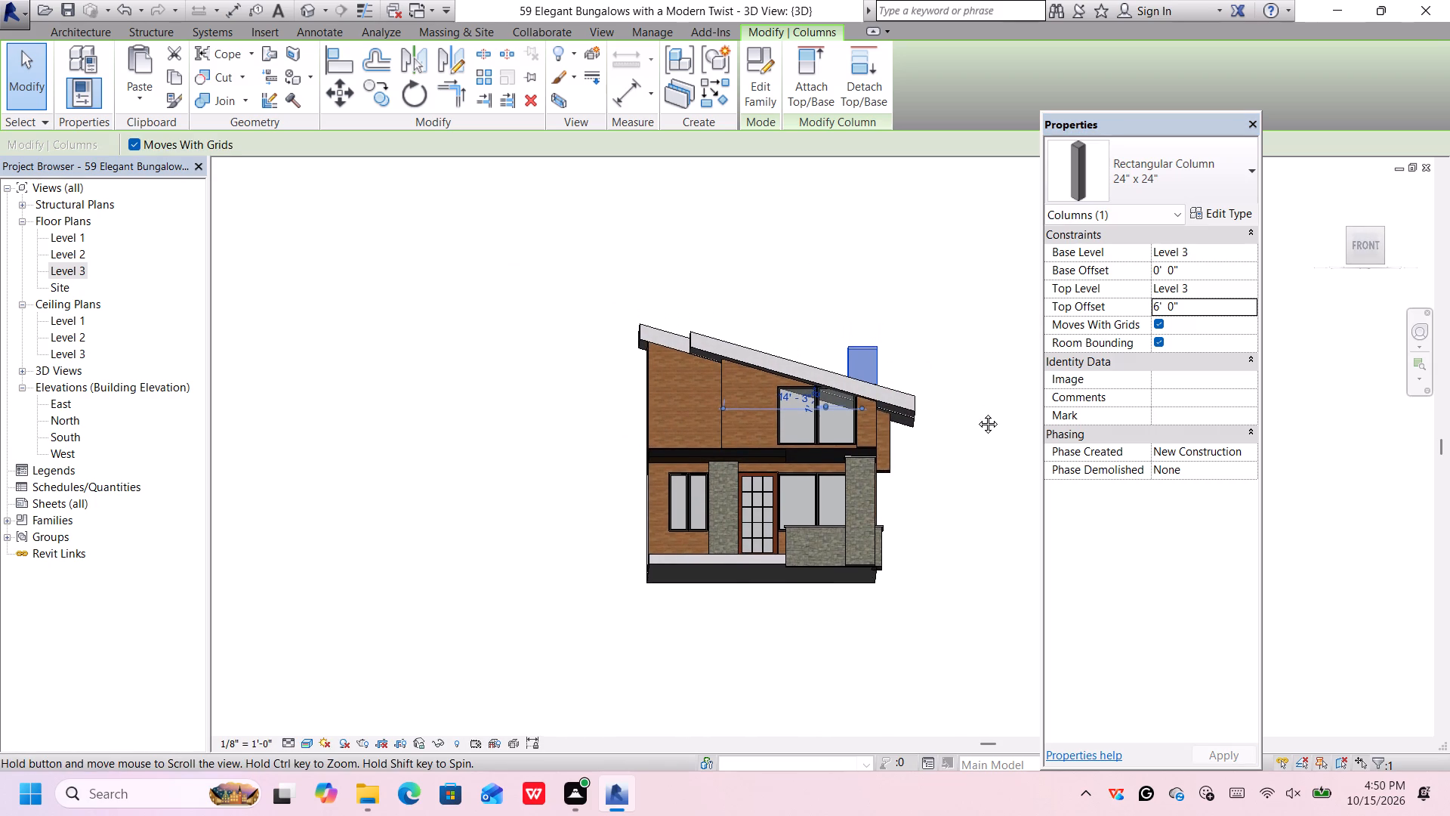
{"action": "middle_click_drag", "start_coordinate": [976, 413], "coordinate": [946, 678]}
{"action": "scroll", "coordinate": [918, 323], "scroll_direction": "up", "scroll_amount": 9}
{"action": "left_click", "coordinate": [1224, 175]}
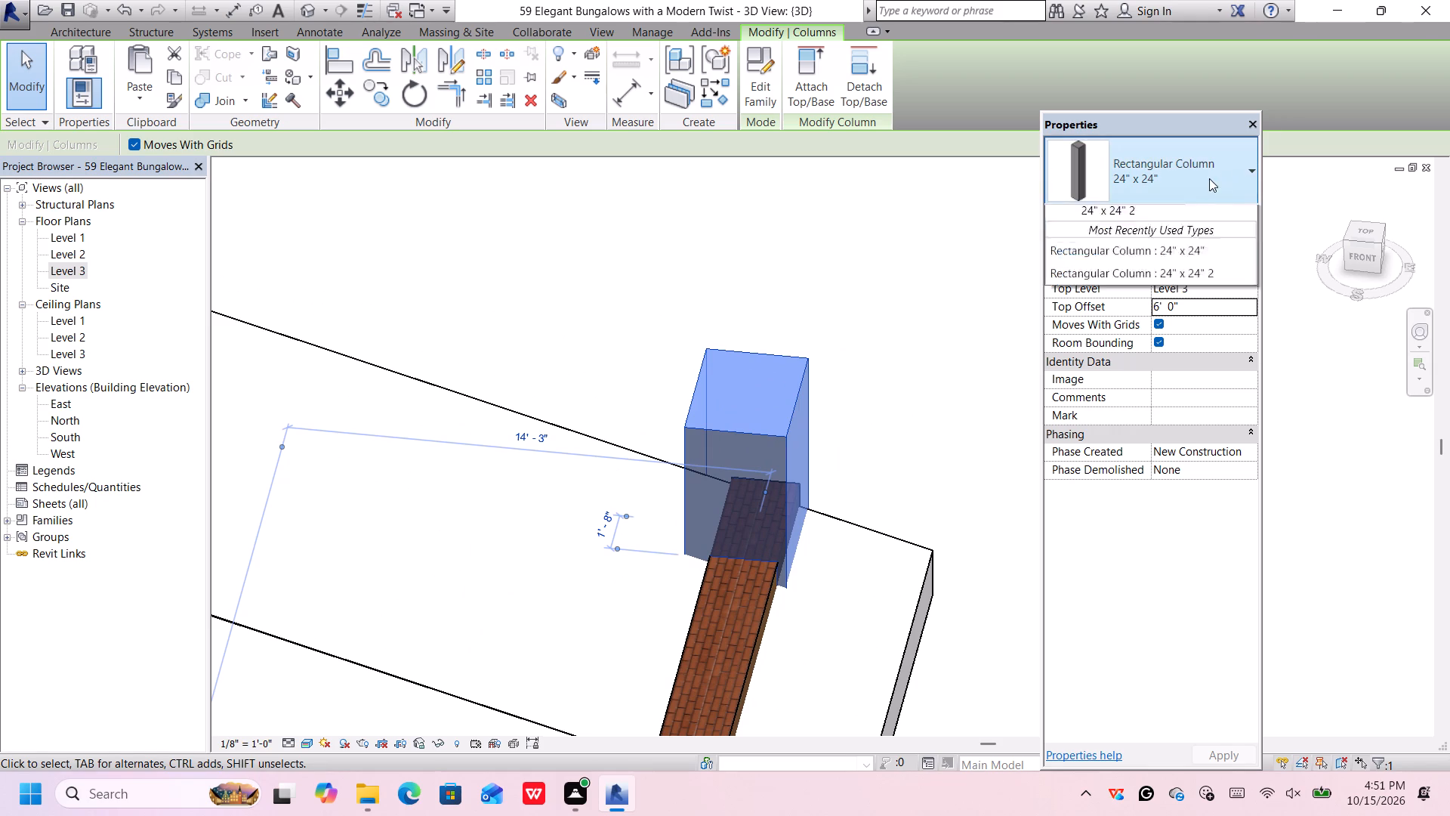
{"action": "left_click", "coordinate": [1148, 339]}
{"action": "left_click", "coordinate": [949, 382]}
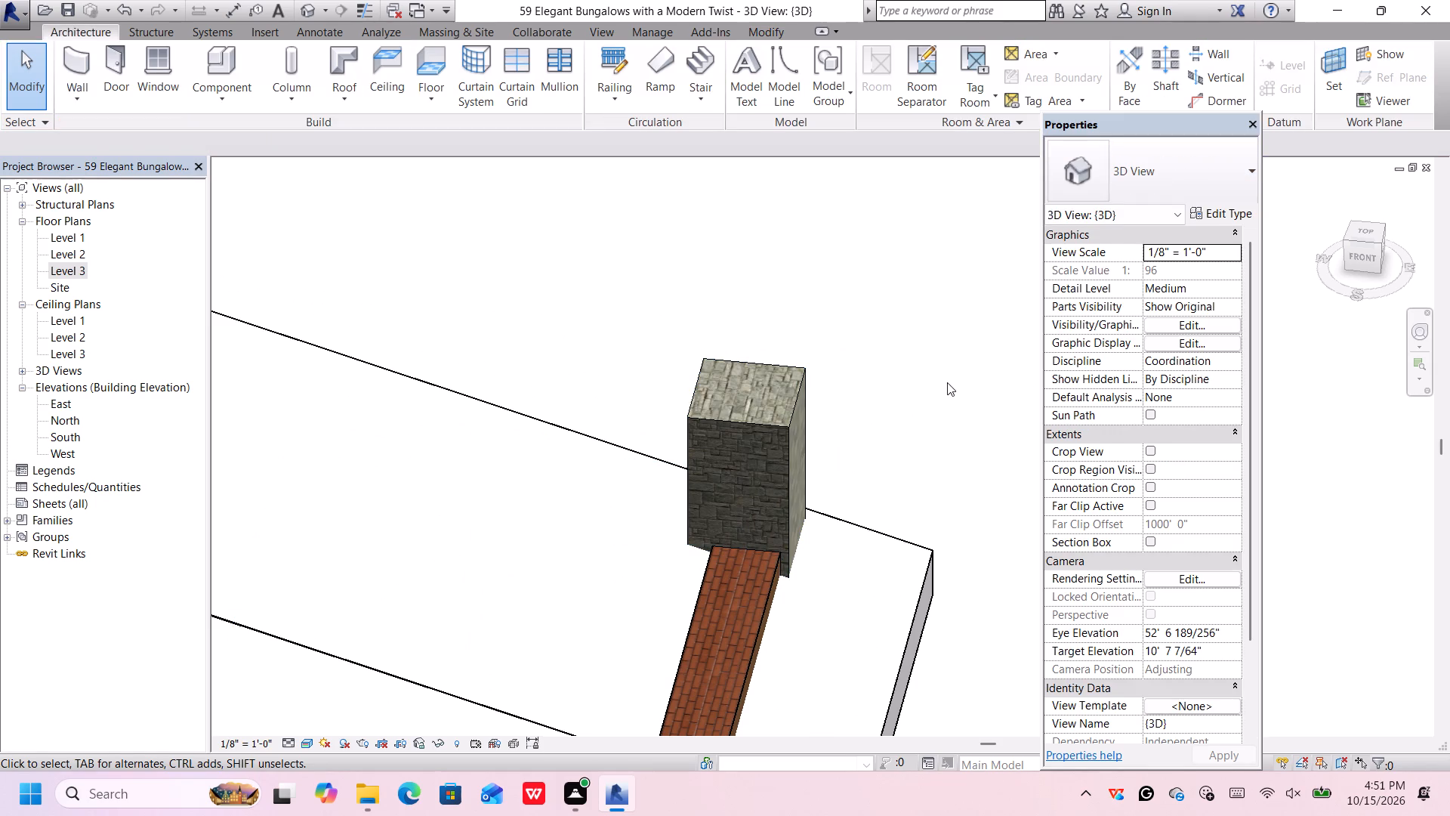
{"action": "scroll", "coordinate": [881, 382], "scroll_direction": "down", "scroll_amount": 4}
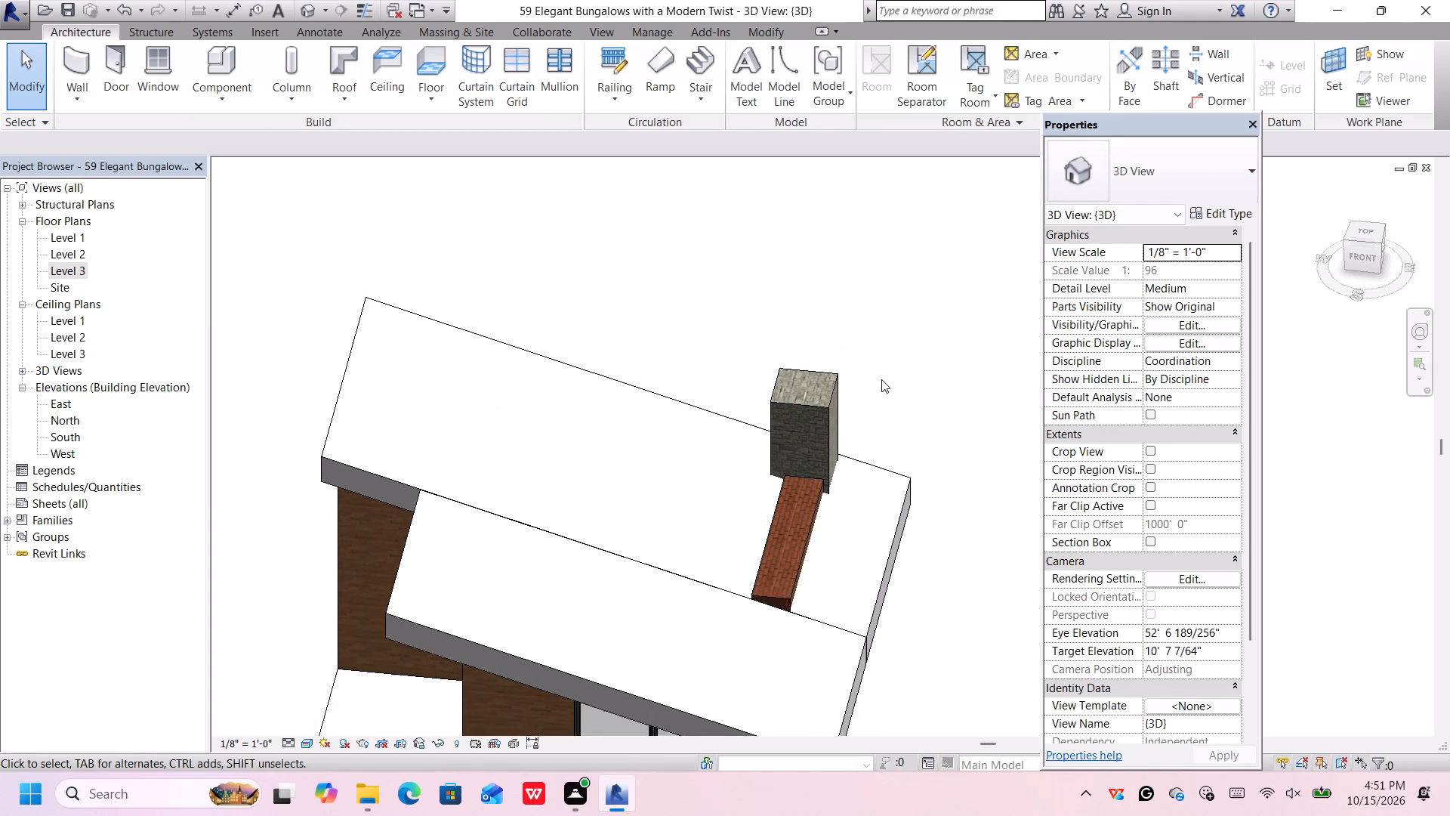
{"action": "scroll", "coordinate": [881, 379], "scroll_direction": "down", "scroll_amount": 1}
{"action": "middle_click_drag", "start_coordinate": [884, 385], "coordinate": [851, 258]}
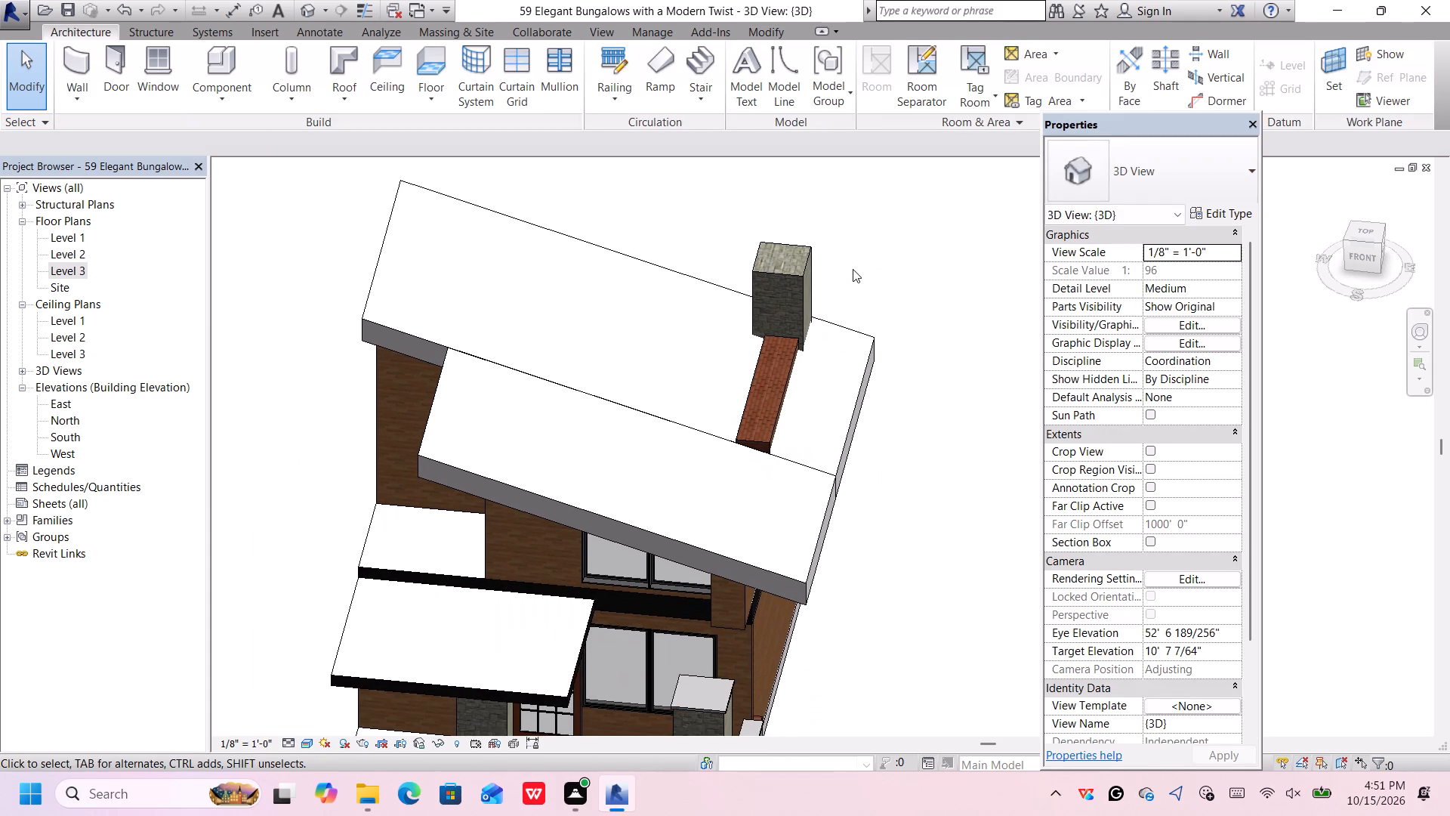
Nudge the stone-finished column along the rear roof toward the front, to the middle of the brick strip at a 6'-8" dimension.
{"action": "key", "text": "Down"}
{"action": "key", "text": "Down"}
{"action": "key", "text": "Down"}
{"action": "key", "text": "Down"}
{"action": "key", "text": "Down"}
{"action": "key", "text": "Down"}
{"action": "key", "text": "Down"}
{"action": "key", "text": "Down"}
{"action": "key", "text": "Down"}
{"action": "key", "text": "Down"}
{"action": "key", "text": "Down"}
{"action": "key", "text": "Down"}
{"action": "key", "text": "Down"}
{"action": "key", "text": "Down"}
{"action": "left_click", "coordinate": [794, 286]}
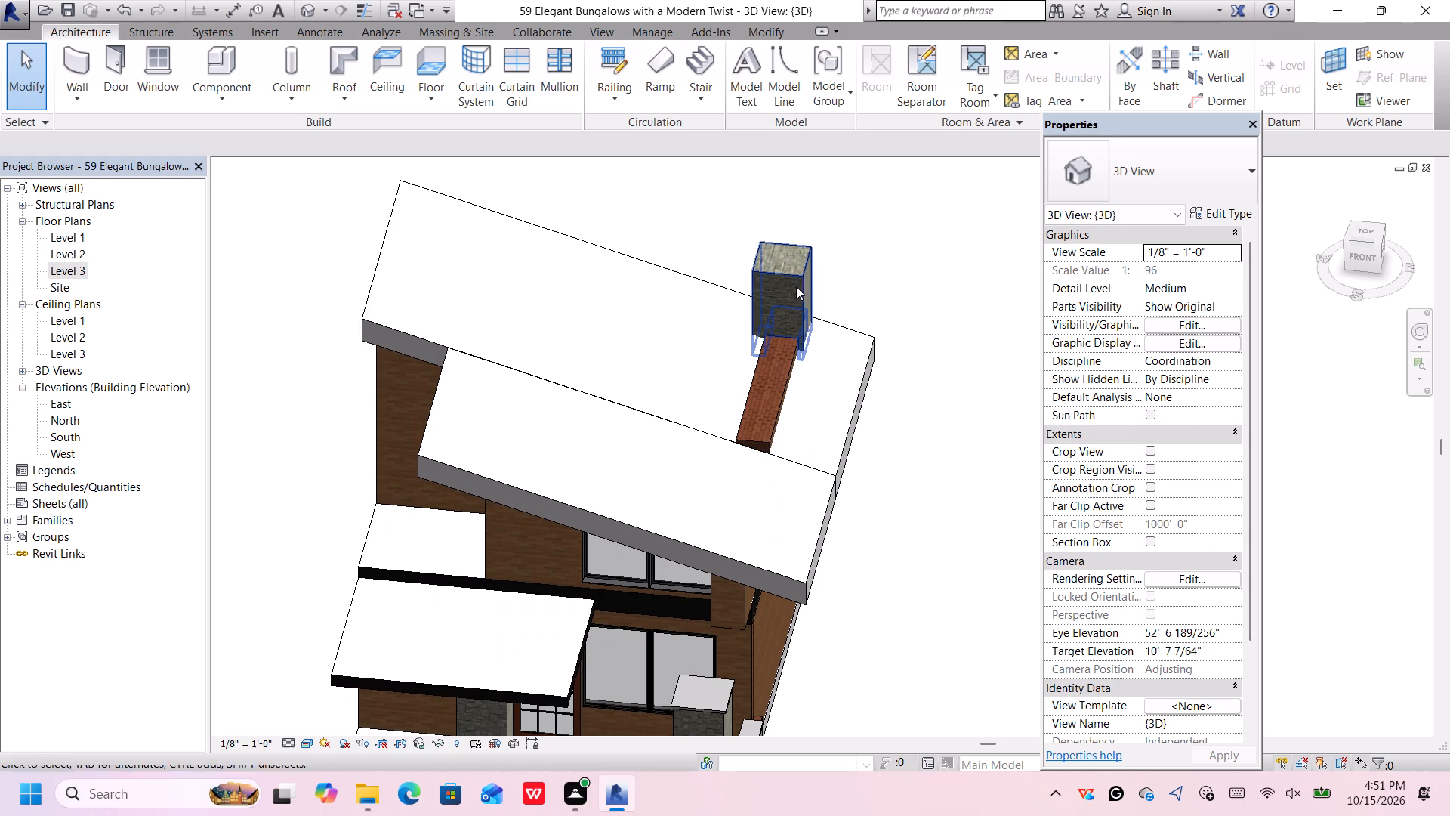
{"action": "left_click", "coordinate": [805, 284]}
{"action": "key", "text": "Down"}
{"action": "key", "text": "Down"}
{"action": "key", "text": "Down"}
{"action": "key", "text": "Down"}
{"action": "key", "text": "Down"}
{"action": "key", "text": "Down"}
{"action": "key", "text": "Down"}
{"action": "key", "text": "Down"}
{"action": "key", "text": "Down"}
{"action": "key", "text": "Down"}
{"action": "key", "text": "Down"}
{"action": "key", "text": "Down"}
{"action": "key", "text": "Down"}
{"action": "key", "text": "Down"}
{"action": "key", "text": "Down"}
{"action": "key", "text": "Down"}
{"action": "key", "text": "Down"}
{"action": "key", "text": "Down"}
{"action": "key", "text": "Down"}
{"action": "key", "text": "Down"}
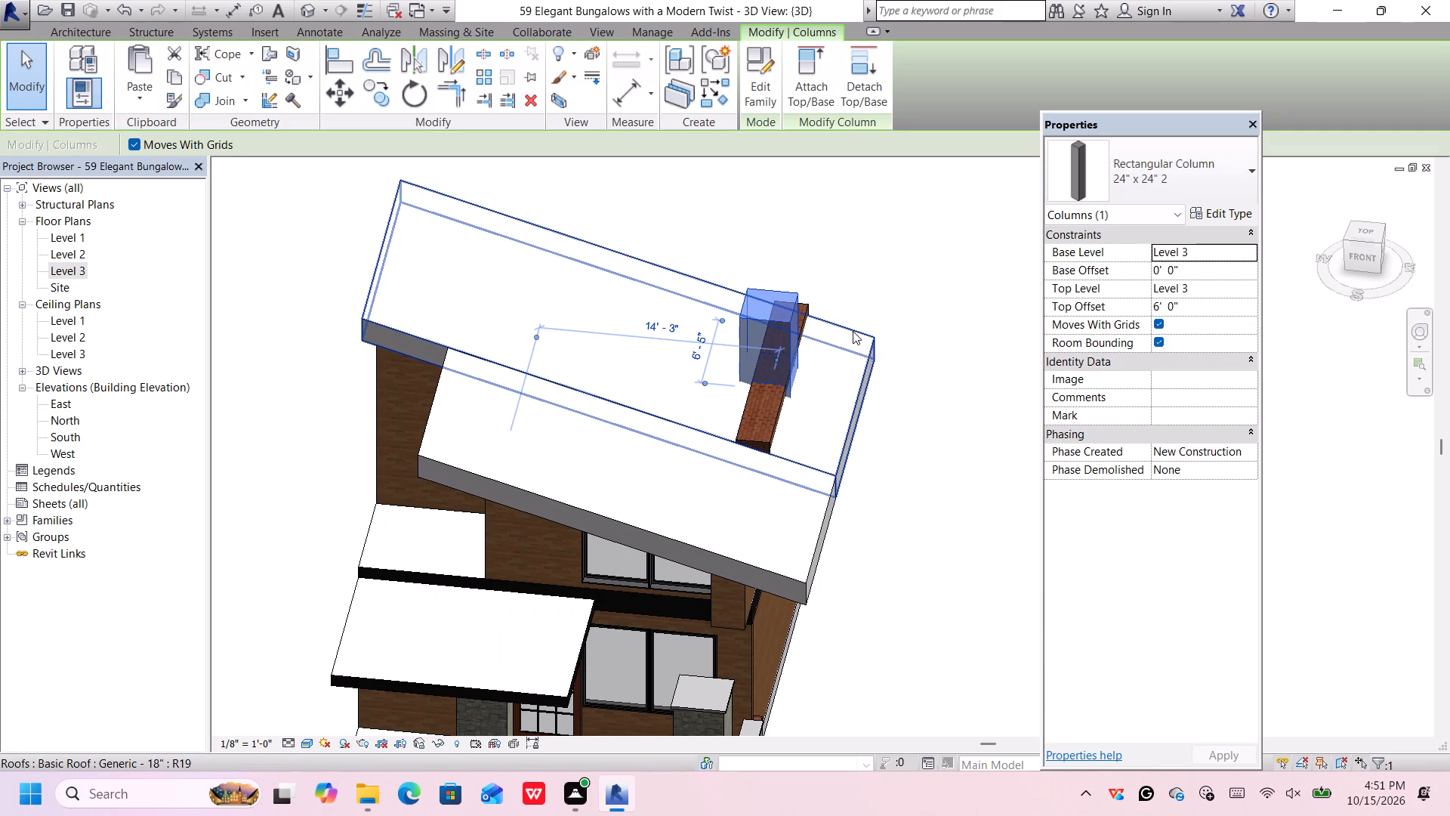
{"action": "key", "text": "Down"}
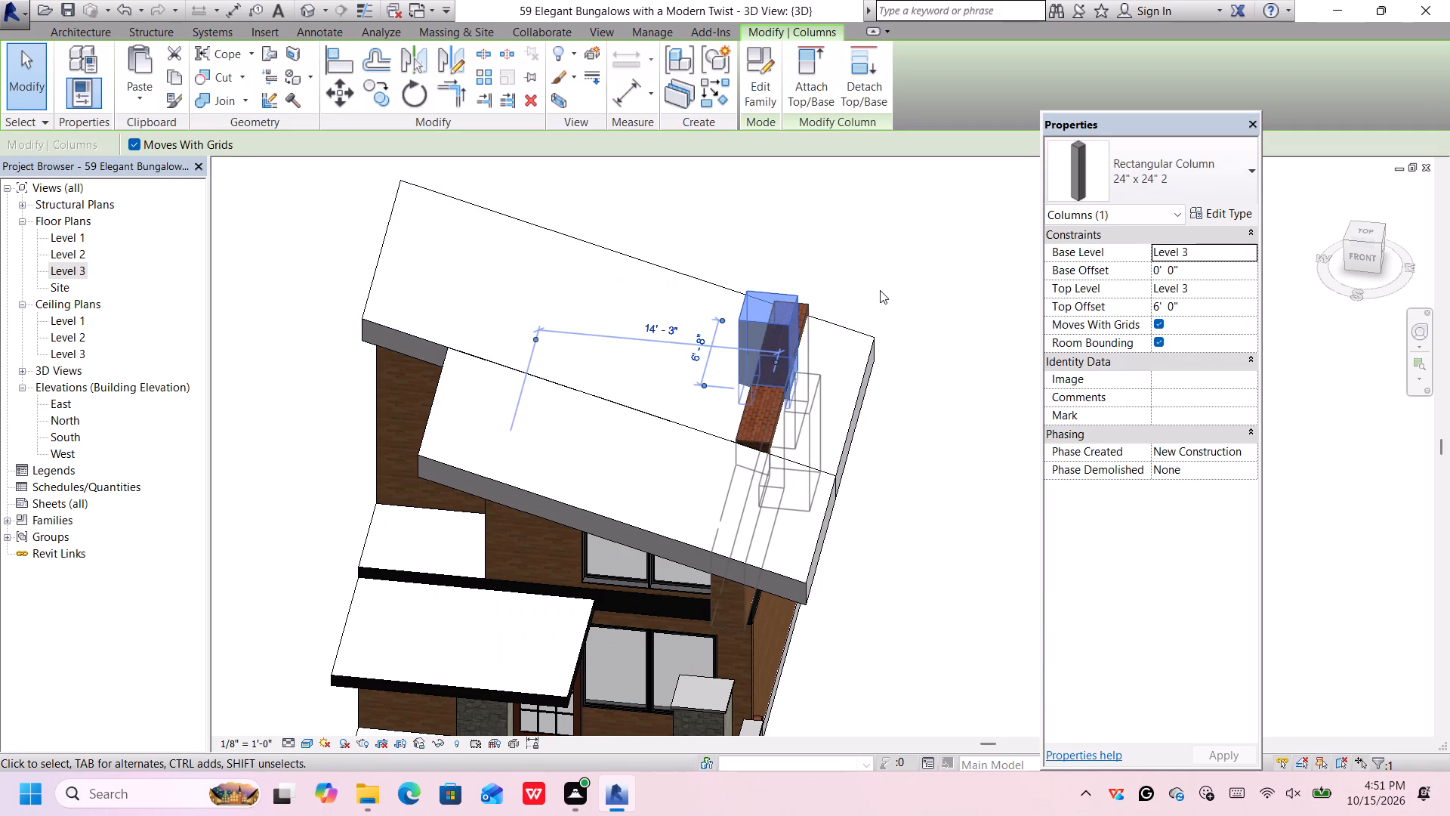
{"action": "left_click", "coordinate": [880, 289]}
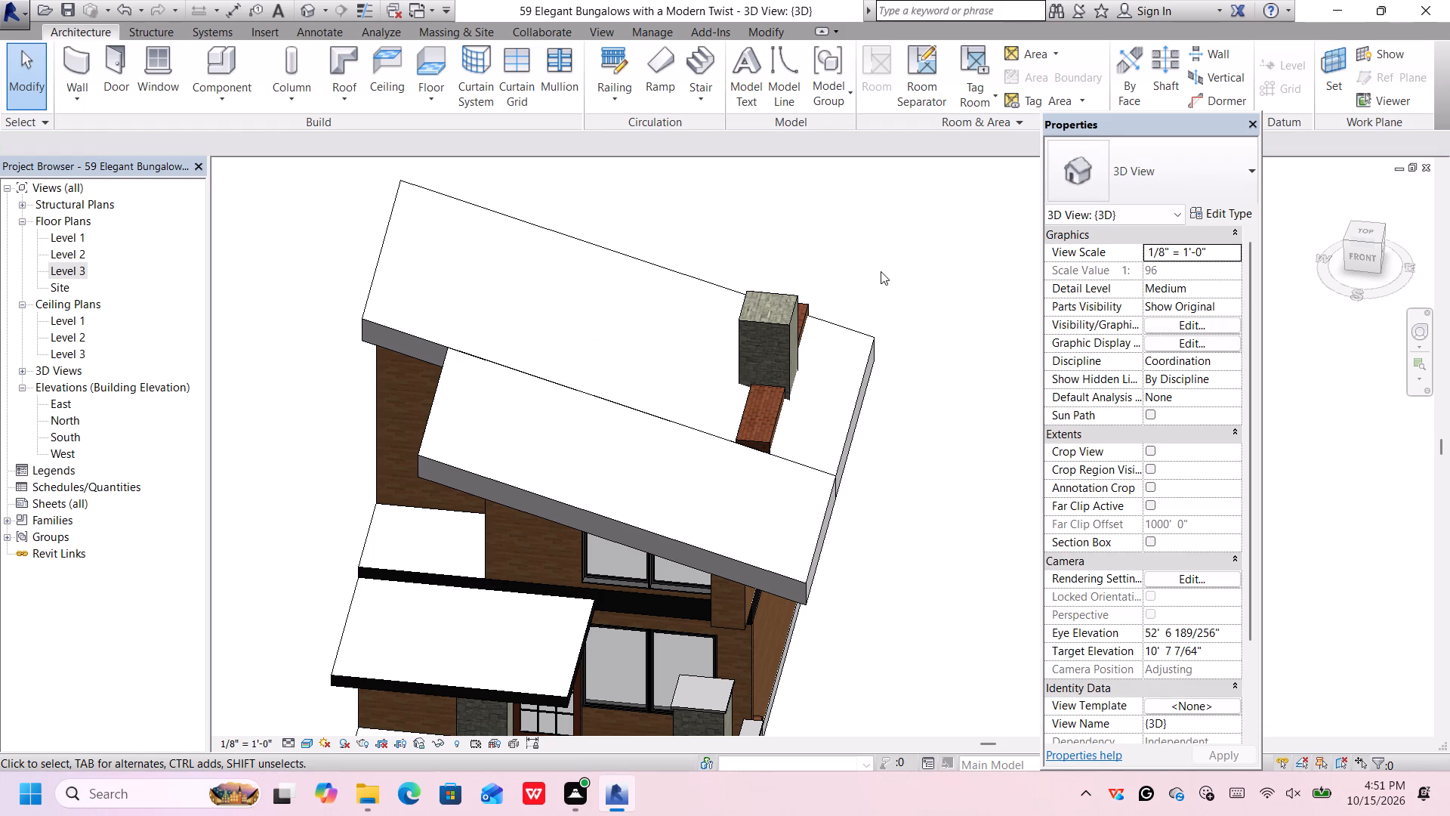
Create a Generic - 12" 2 architectural floor on Level 3 as a rectangle about 3'-7" deep, slightly overhanging the stone column on all sides.
{"action": "scroll", "coordinate": [802, 264], "scroll_direction": "down", "scroll_amount": 2}
{"action": "middle_click_drag", "start_coordinate": [878, 229], "coordinate": [805, 285]}
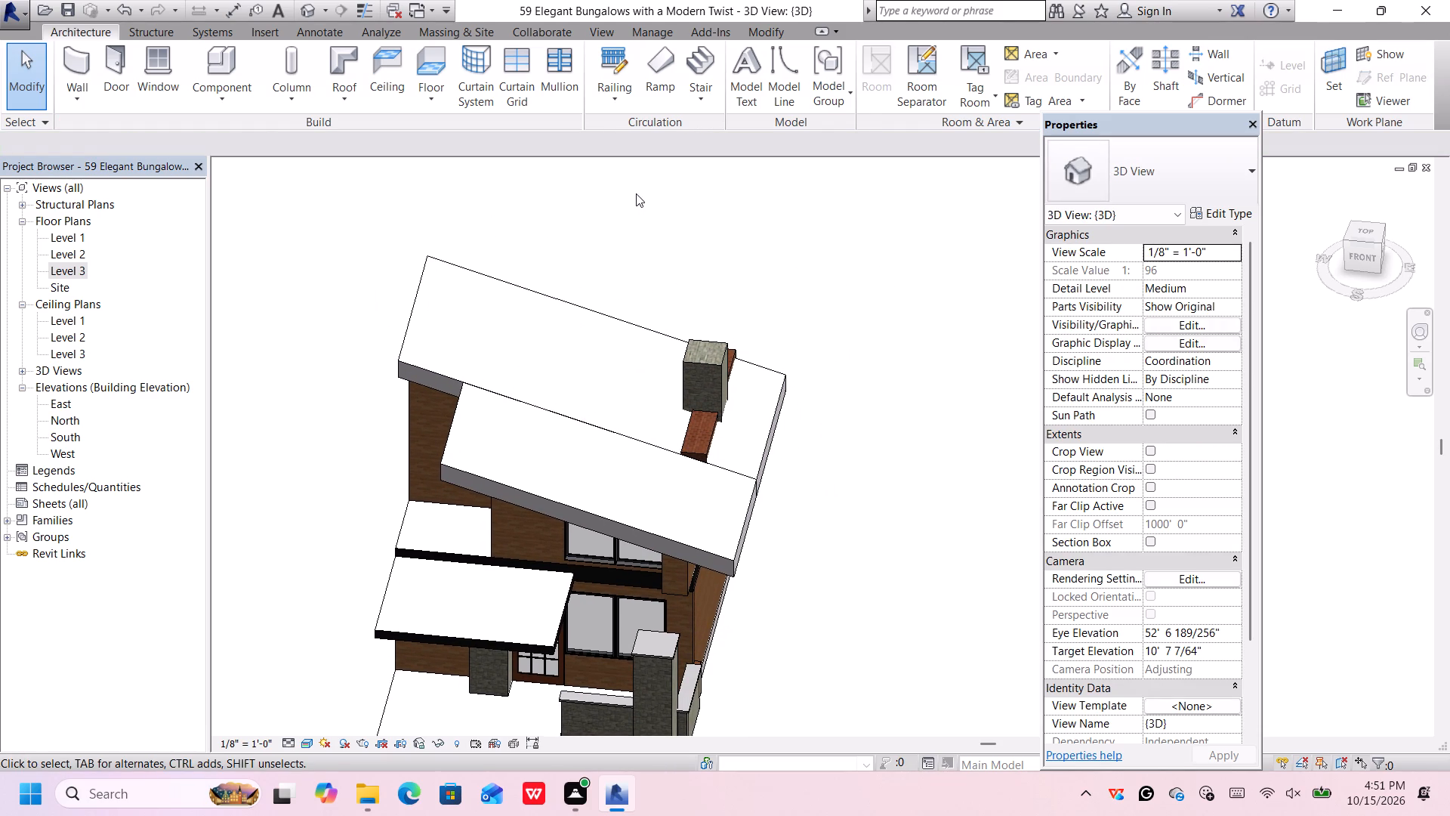
{"action": "left_click", "coordinate": [429, 95]}
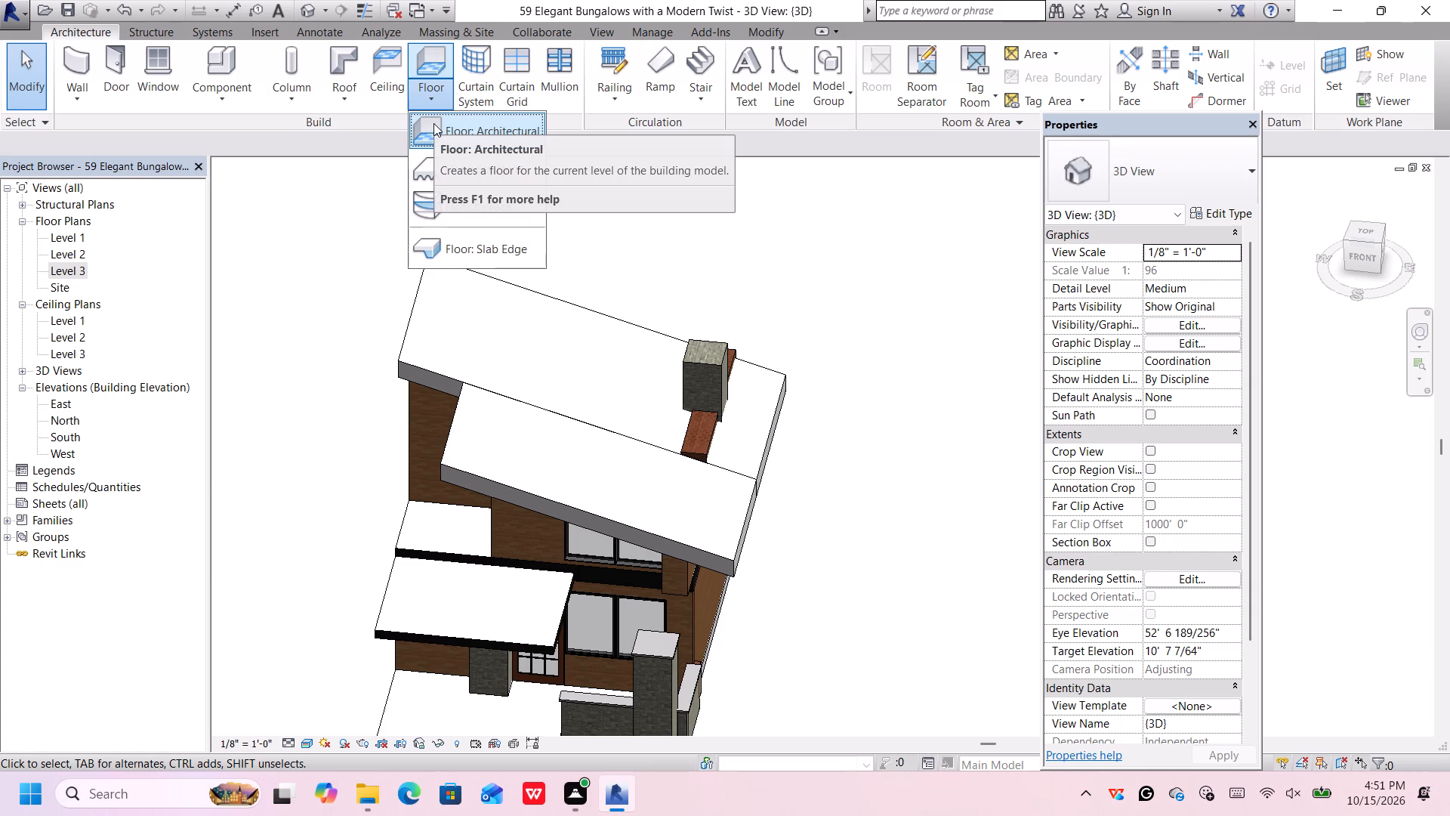
{"action": "left_click", "coordinate": [433, 124]}
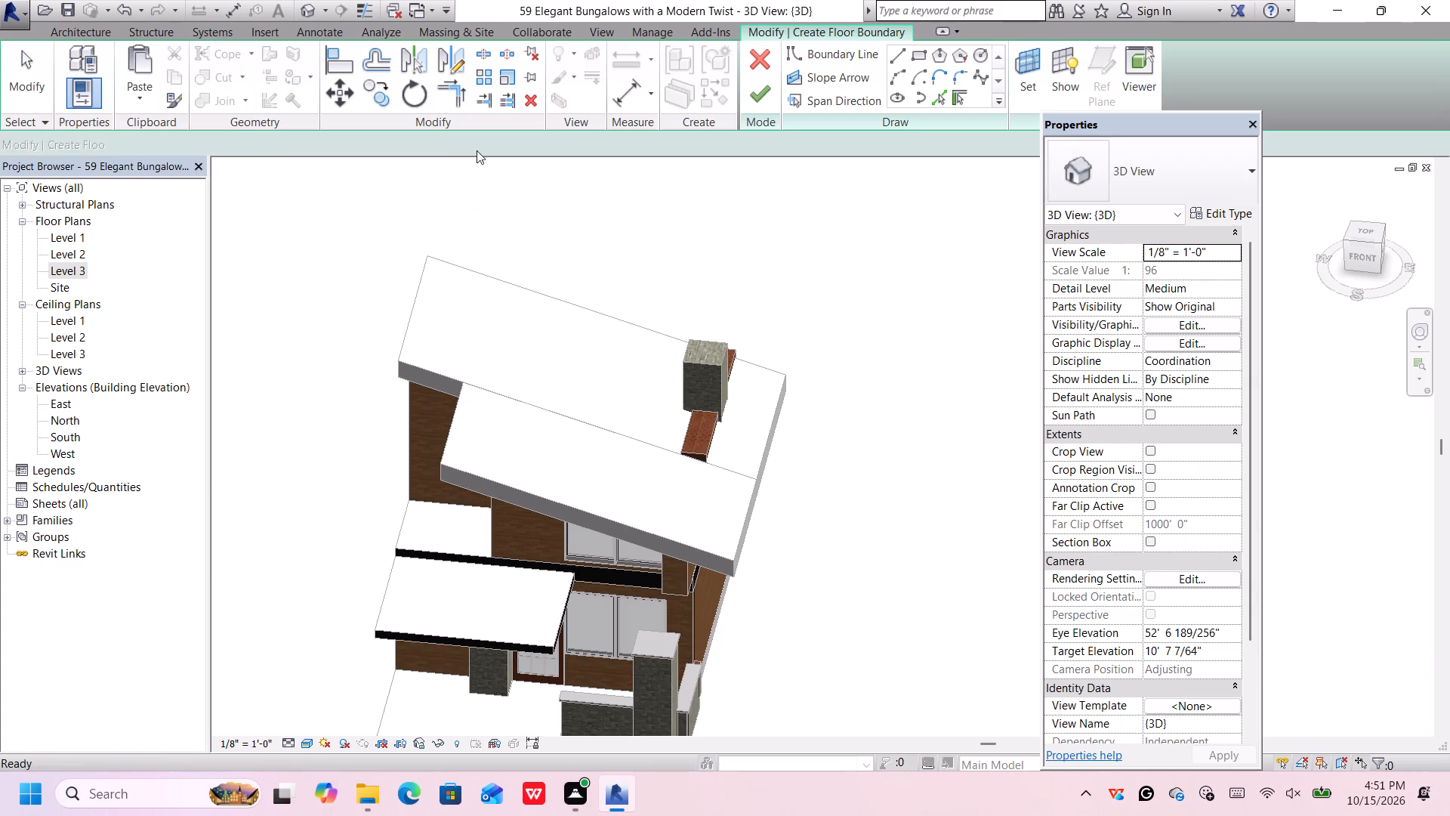
{"action": "scroll", "coordinate": [713, 338], "scroll_direction": "up", "scroll_amount": 4}
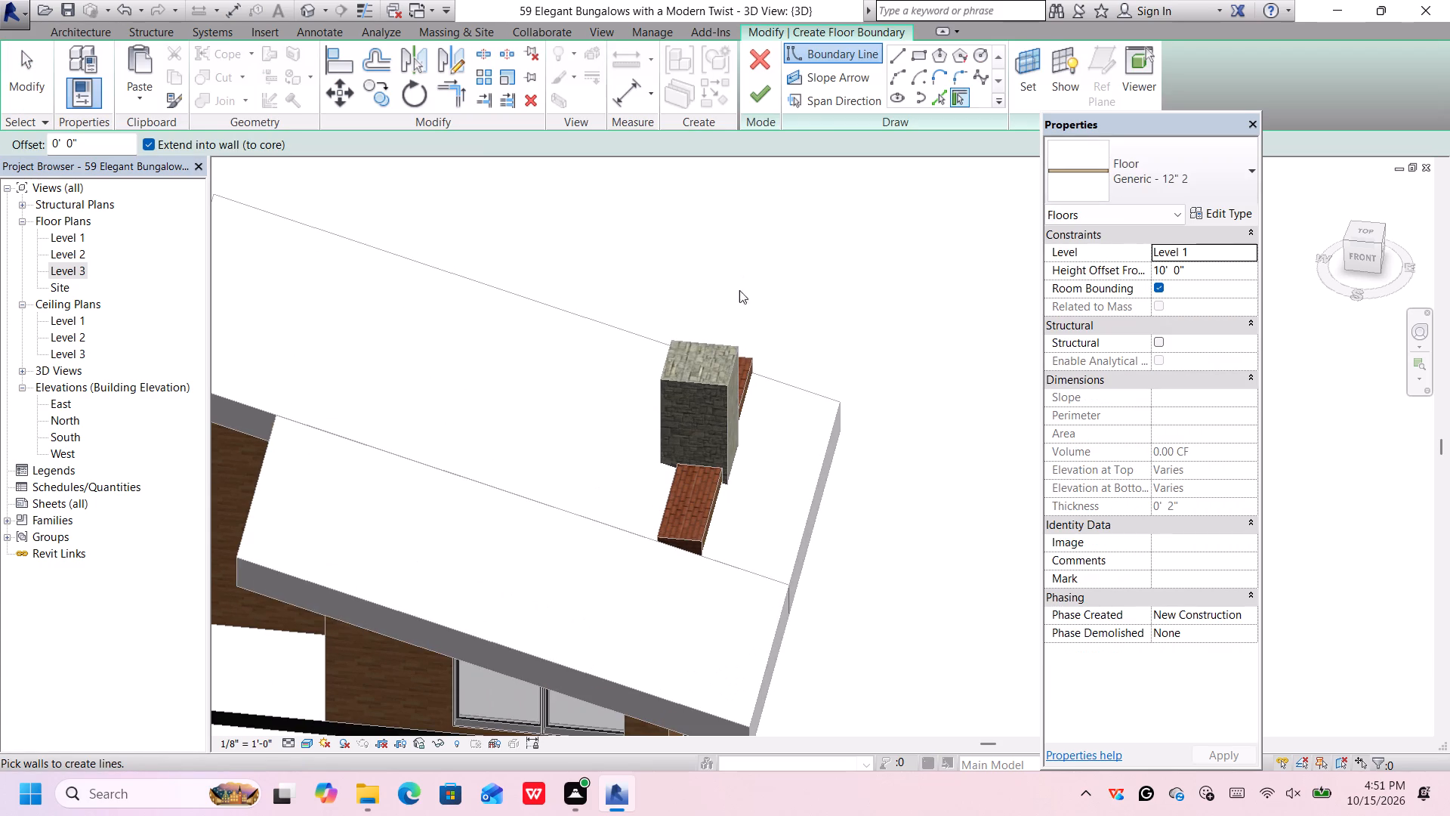
{"action": "scroll", "coordinate": [768, 269], "scroll_direction": "down", "scroll_amount": 1}
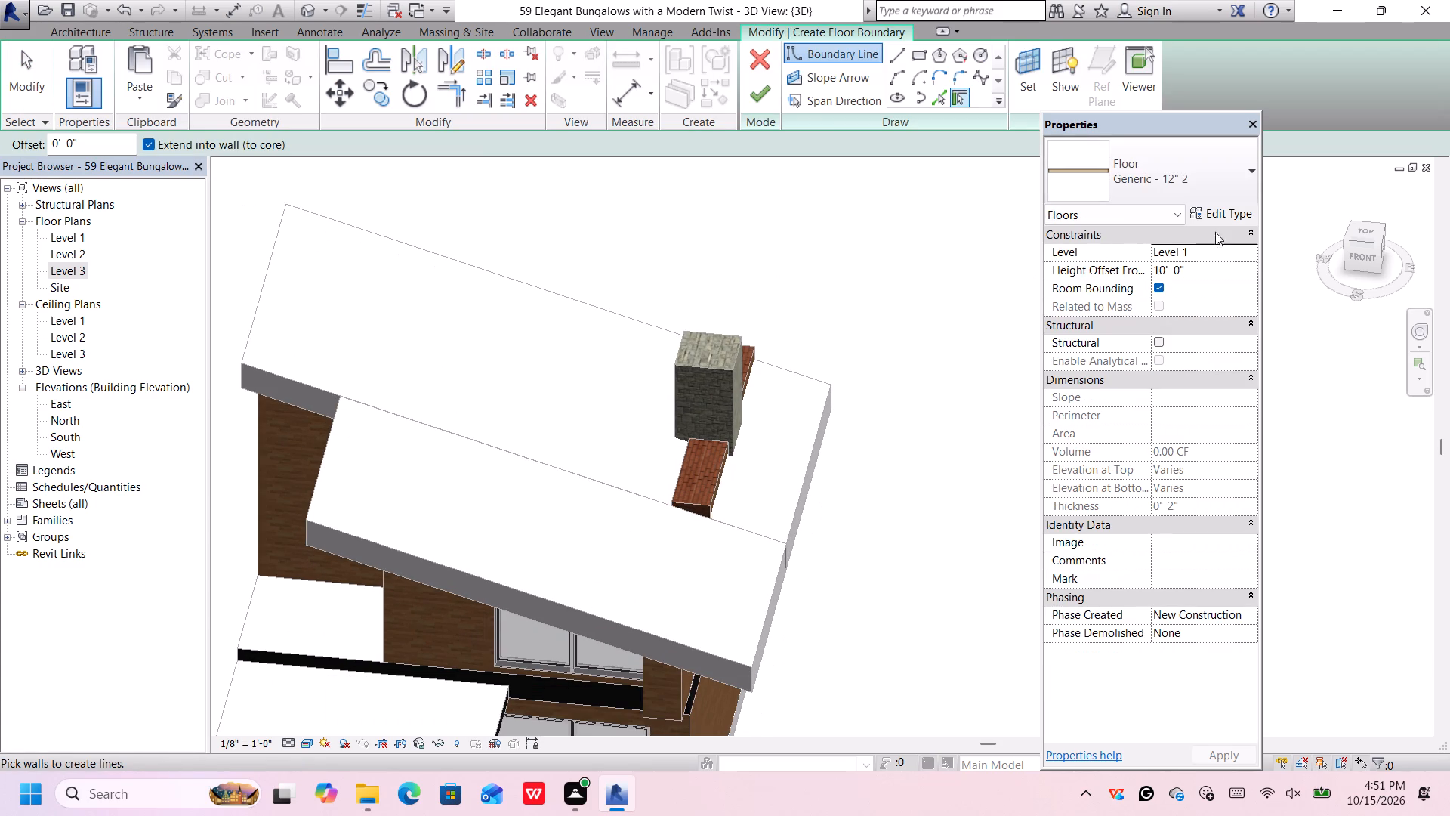
{"action": "left_click", "coordinate": [1243, 252]}
{"action": "left_click", "coordinate": [1249, 251]}
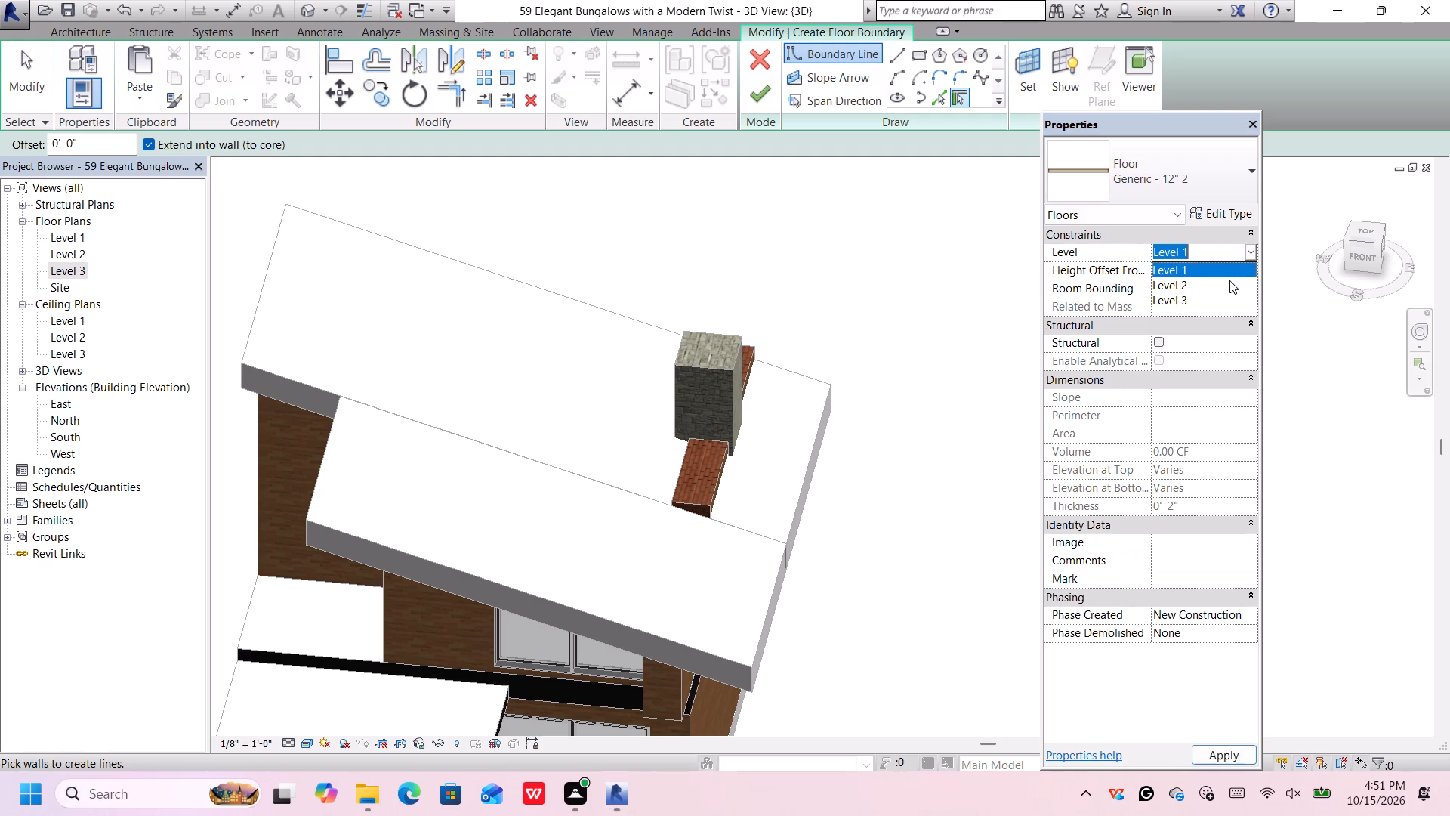
{"action": "left_click", "coordinate": [1216, 304]}
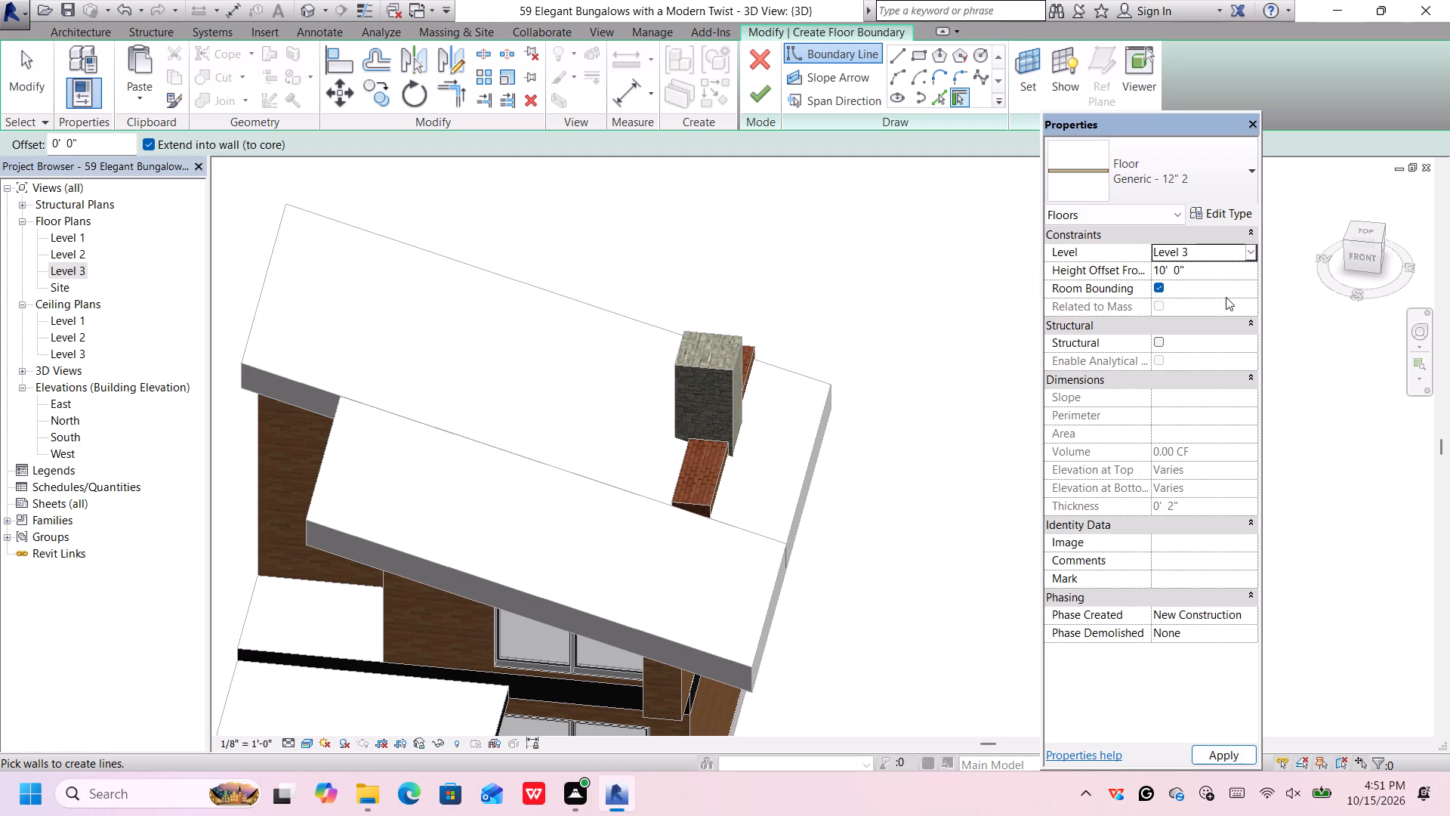
{"action": "scroll", "coordinate": [719, 281], "scroll_direction": "down", "scroll_amount": 1}
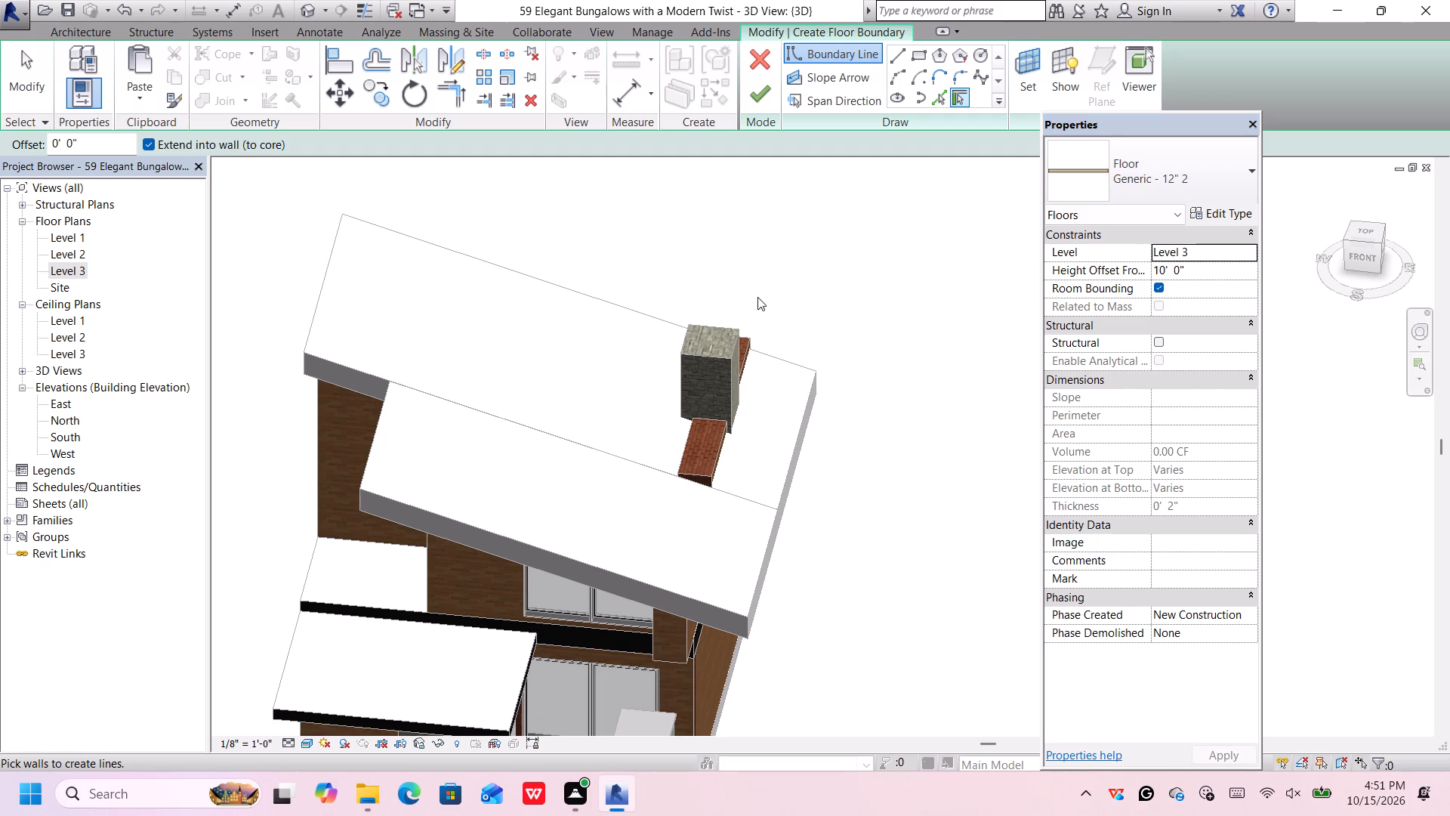
{"action": "left_click", "coordinate": [1371, 232]}
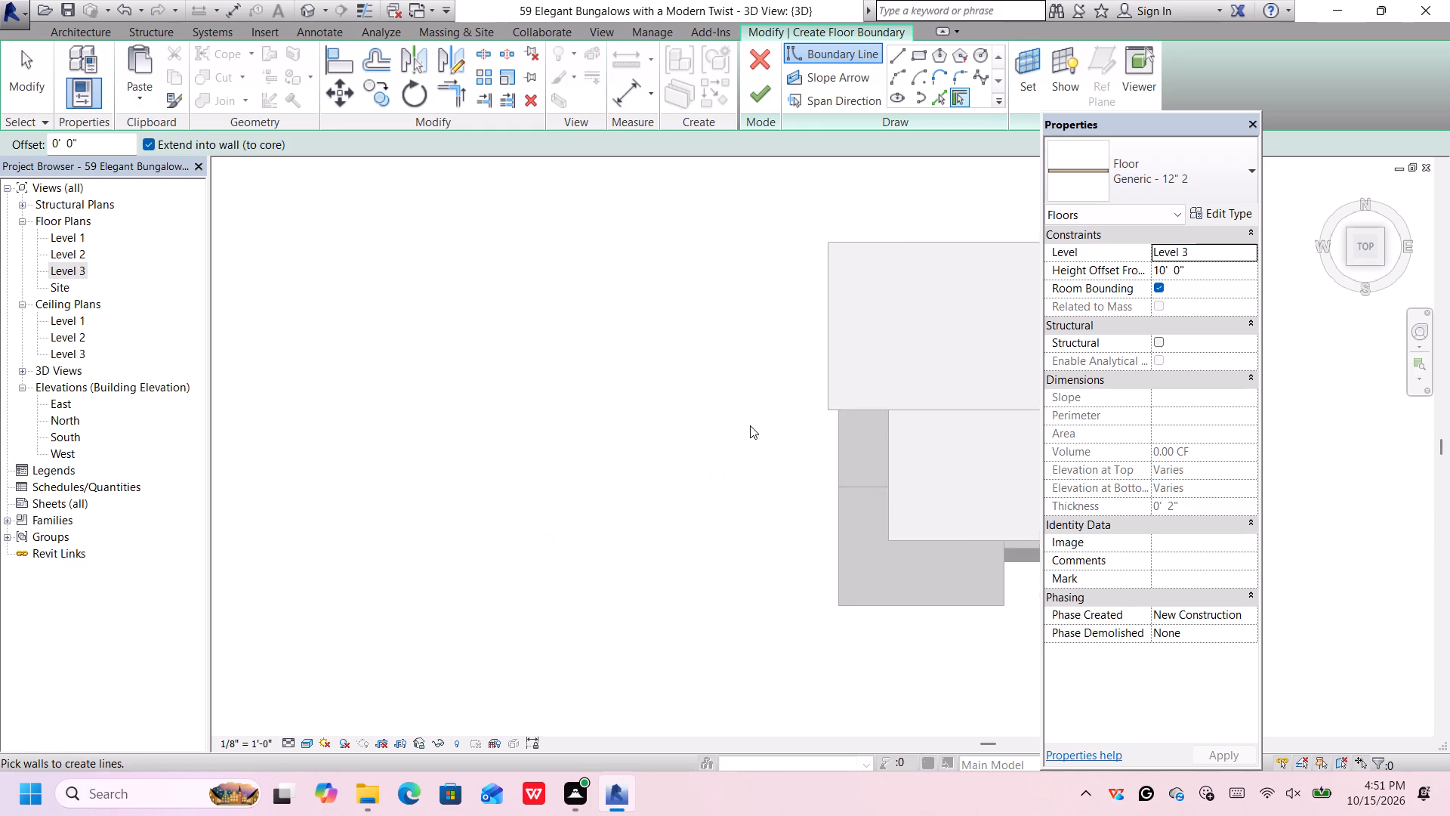
{"action": "scroll", "coordinate": [917, 342], "scroll_direction": "up", "scroll_amount": 1}
{"action": "middle_click_drag", "start_coordinate": [975, 342], "coordinate": [839, 369]}
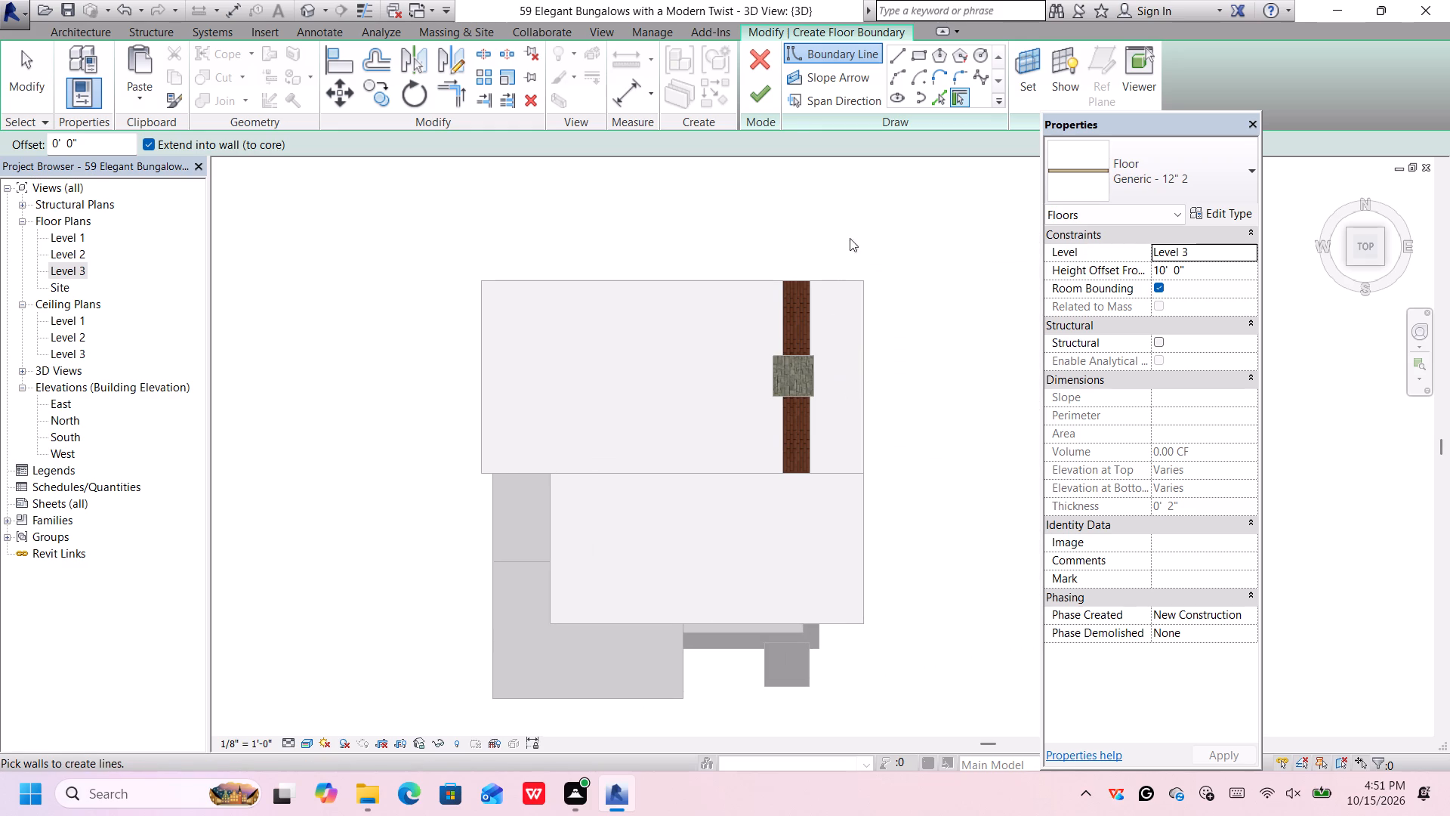
{"action": "left_click", "coordinate": [924, 54]}
{"action": "scroll", "coordinate": [791, 374], "scroll_direction": "up", "scroll_amount": 4}
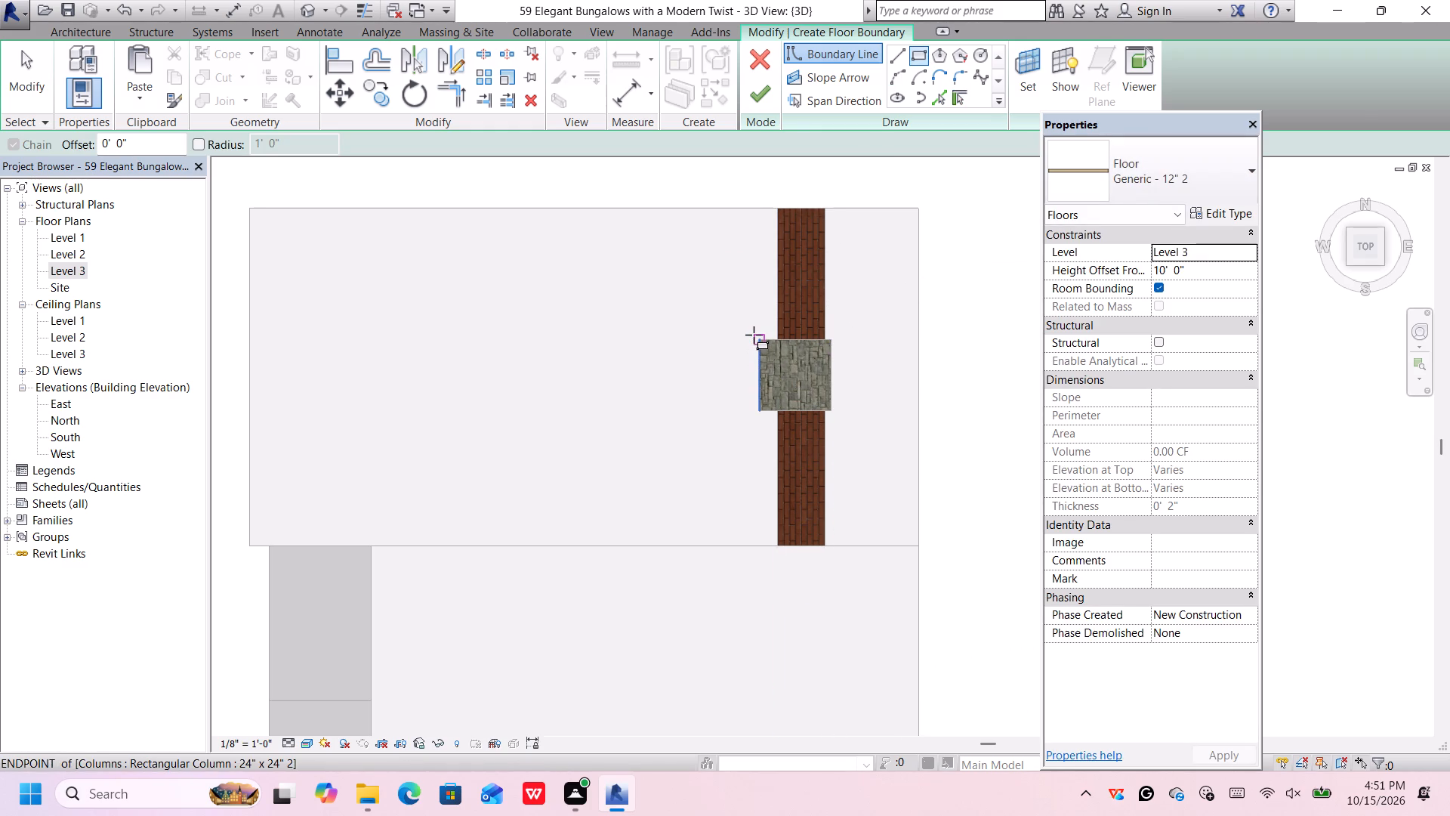
{"action": "scroll", "coordinate": [752, 335], "scroll_direction": "up", "scroll_amount": 5}
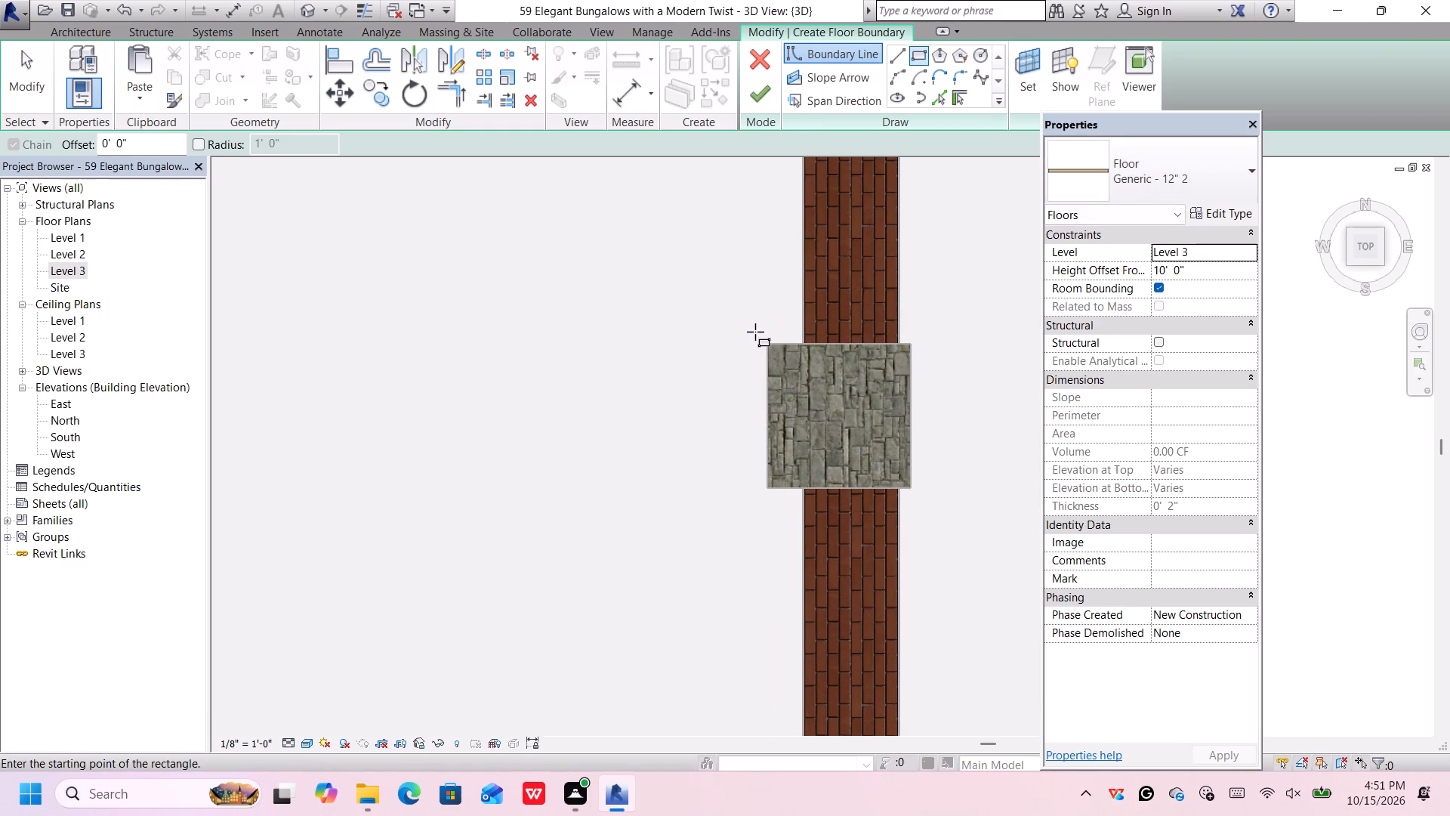
{"action": "left_click", "coordinate": [751, 332]}
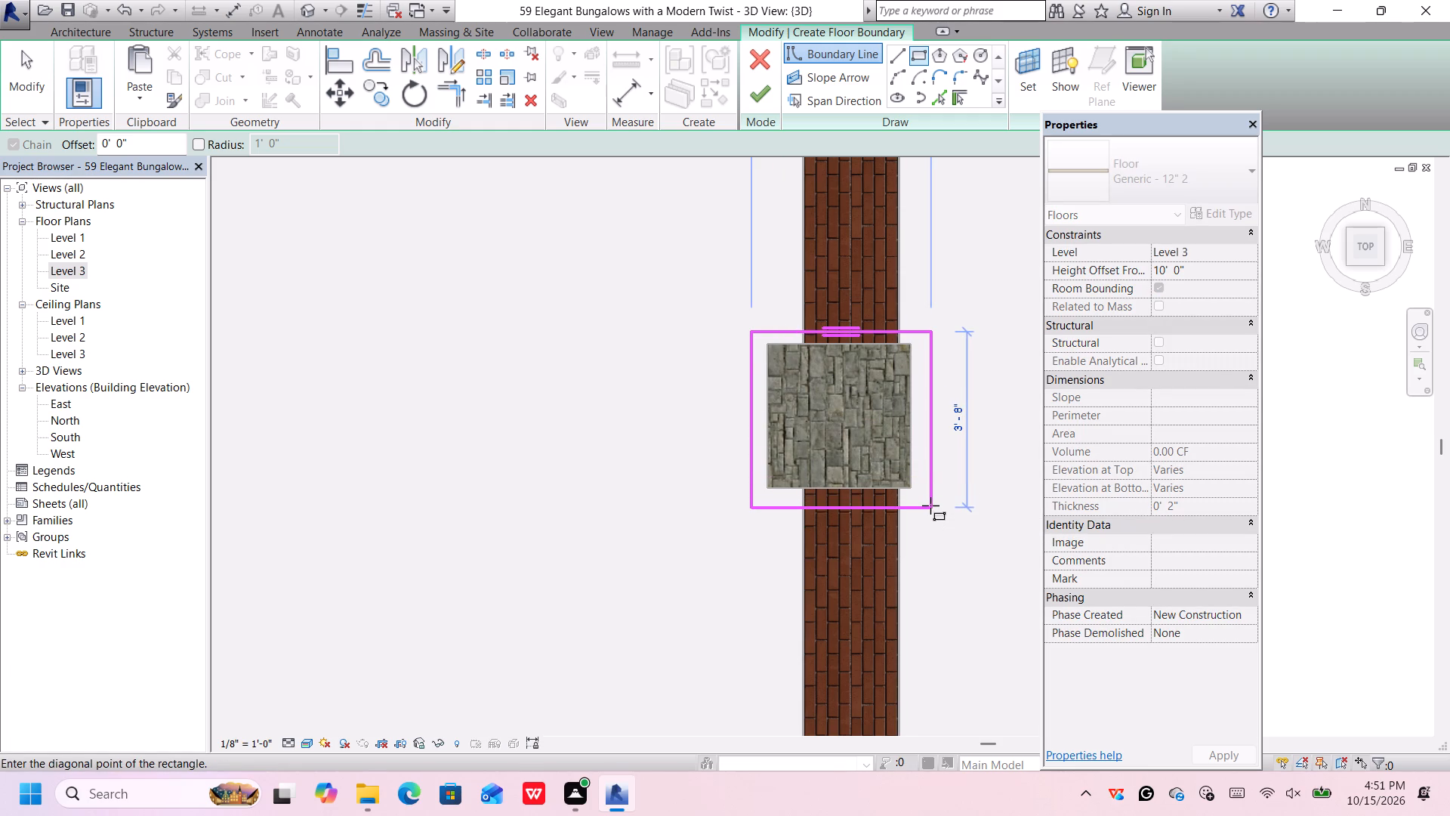
{"action": "left_click", "coordinate": [928, 502]}
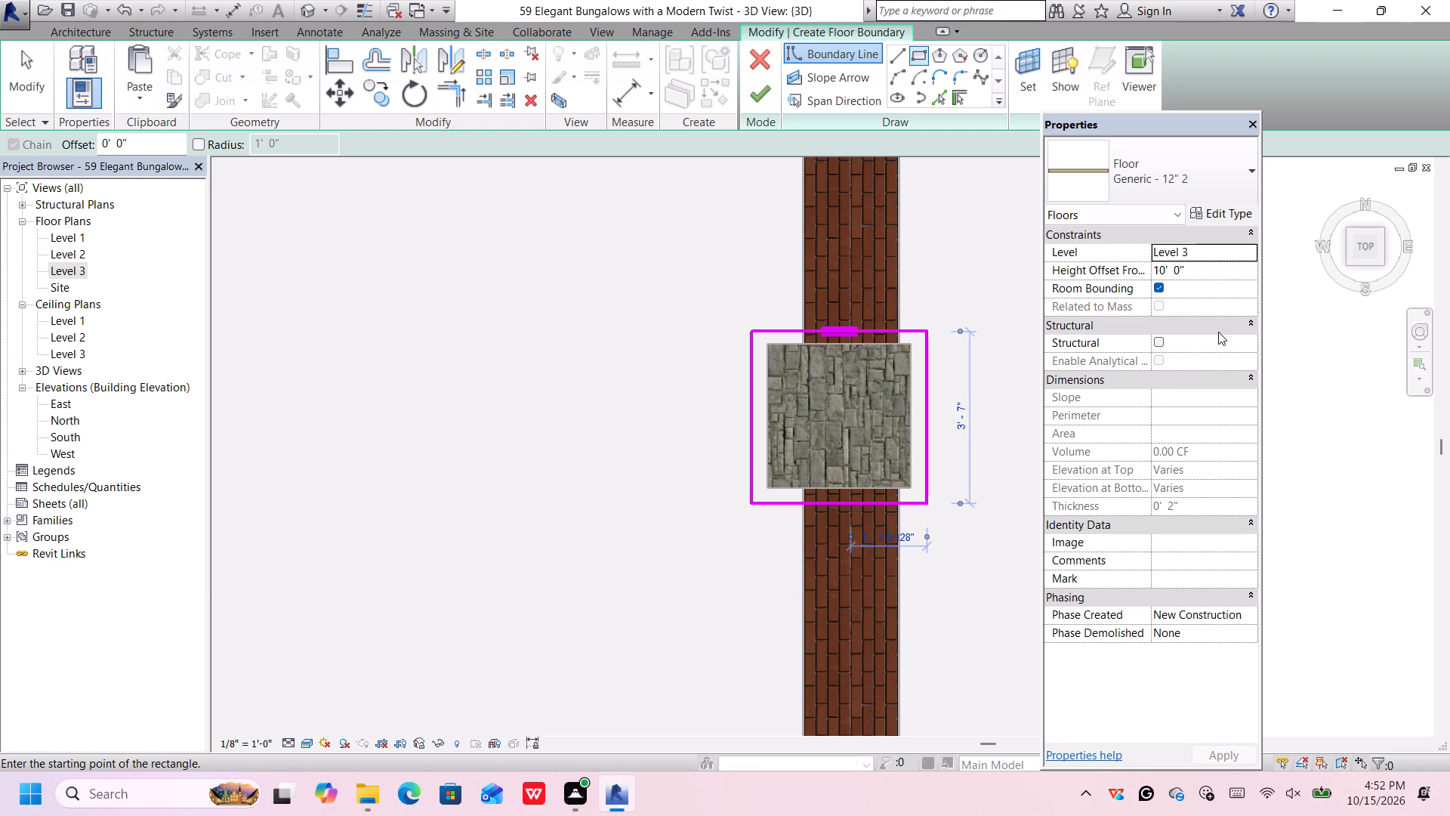
{"action": "left_click", "coordinate": [767, 88]}
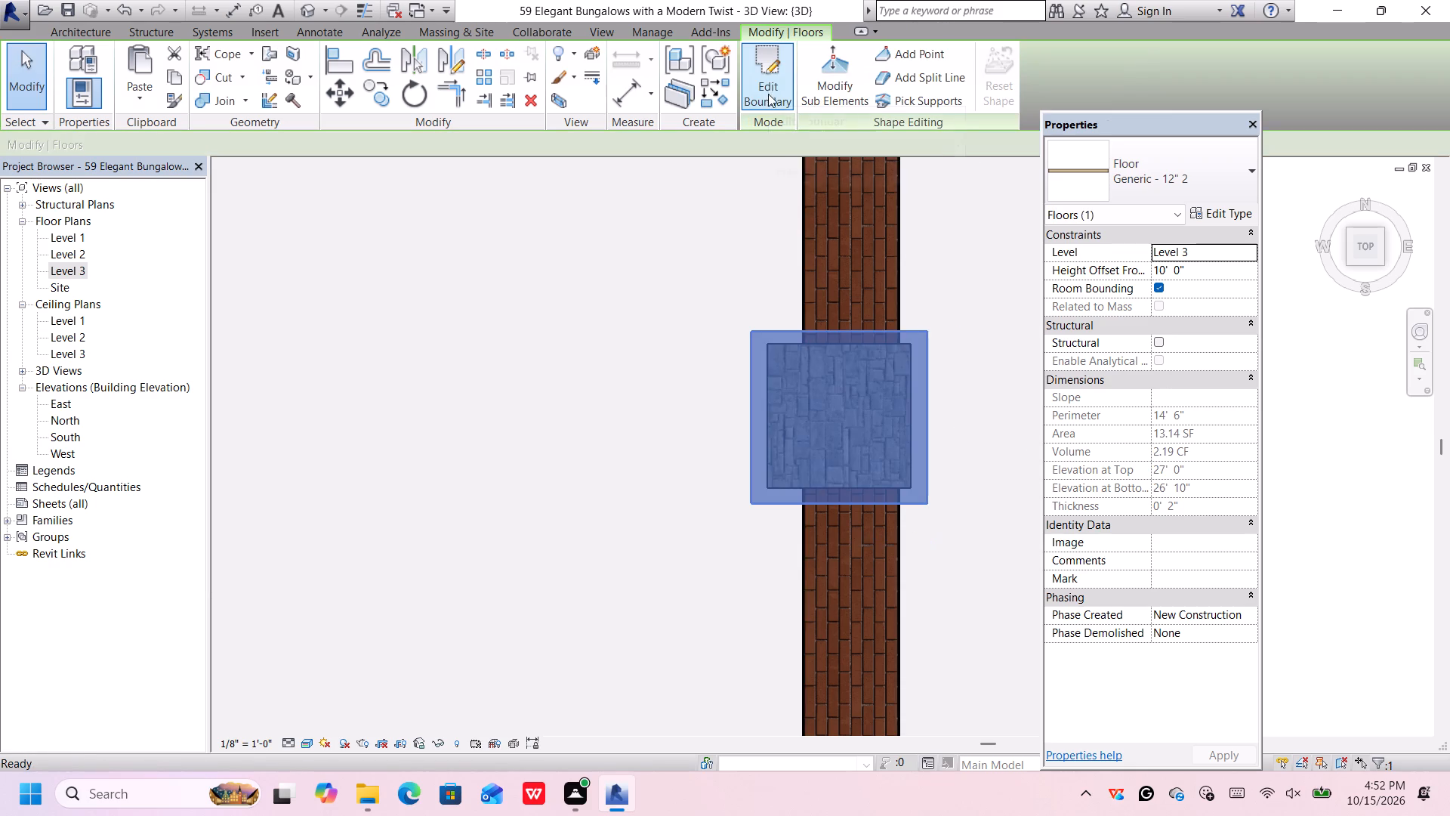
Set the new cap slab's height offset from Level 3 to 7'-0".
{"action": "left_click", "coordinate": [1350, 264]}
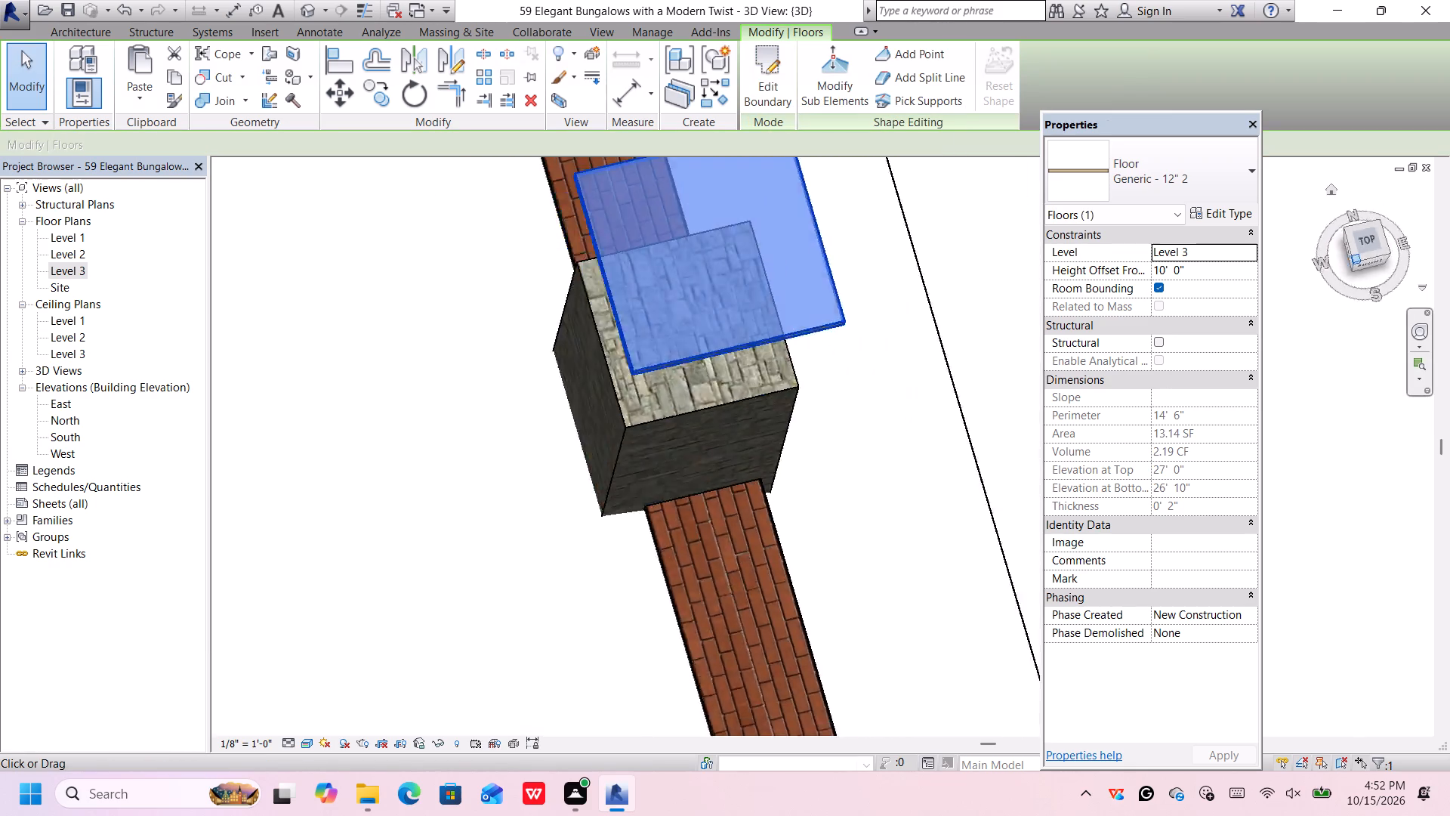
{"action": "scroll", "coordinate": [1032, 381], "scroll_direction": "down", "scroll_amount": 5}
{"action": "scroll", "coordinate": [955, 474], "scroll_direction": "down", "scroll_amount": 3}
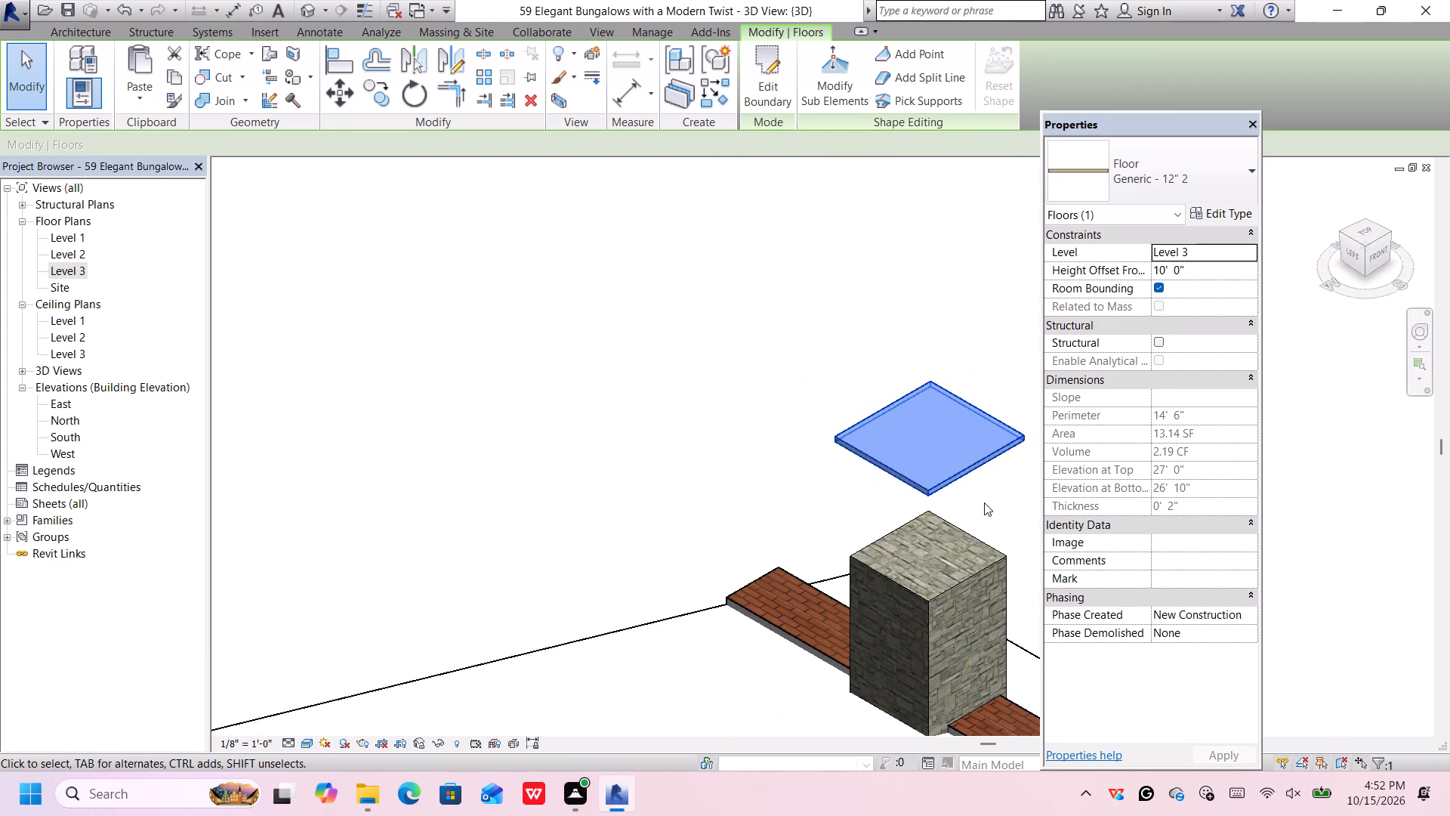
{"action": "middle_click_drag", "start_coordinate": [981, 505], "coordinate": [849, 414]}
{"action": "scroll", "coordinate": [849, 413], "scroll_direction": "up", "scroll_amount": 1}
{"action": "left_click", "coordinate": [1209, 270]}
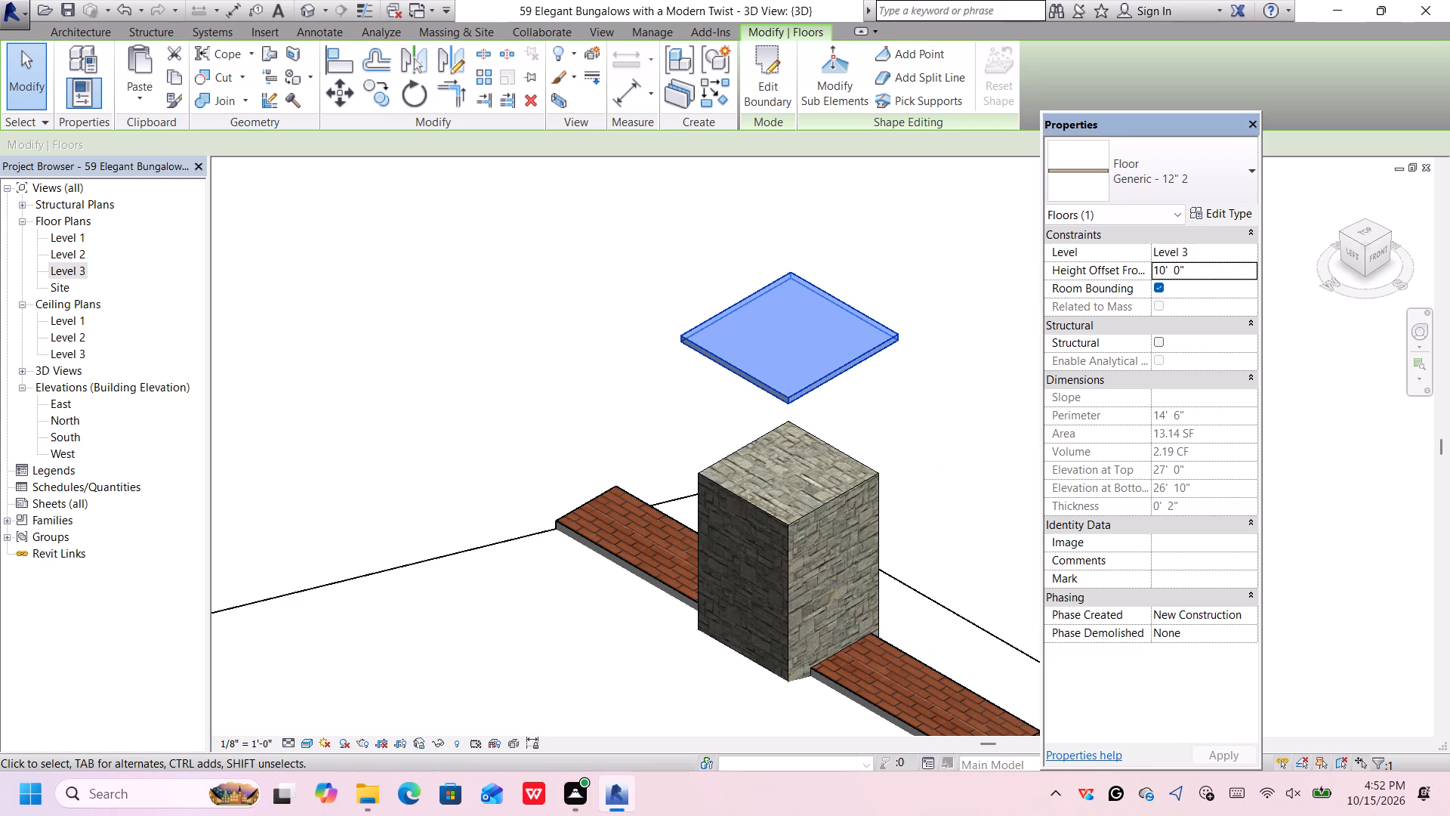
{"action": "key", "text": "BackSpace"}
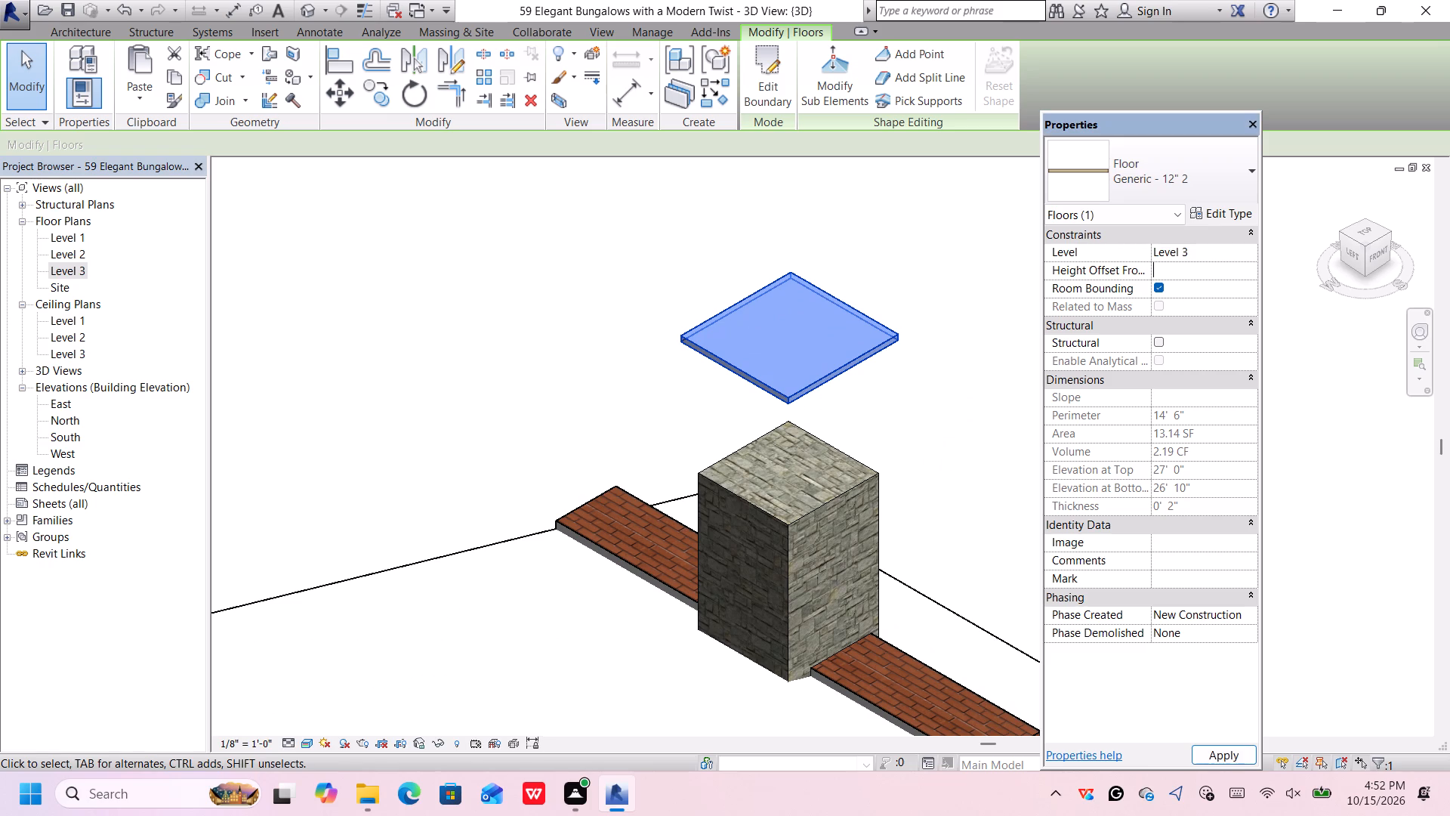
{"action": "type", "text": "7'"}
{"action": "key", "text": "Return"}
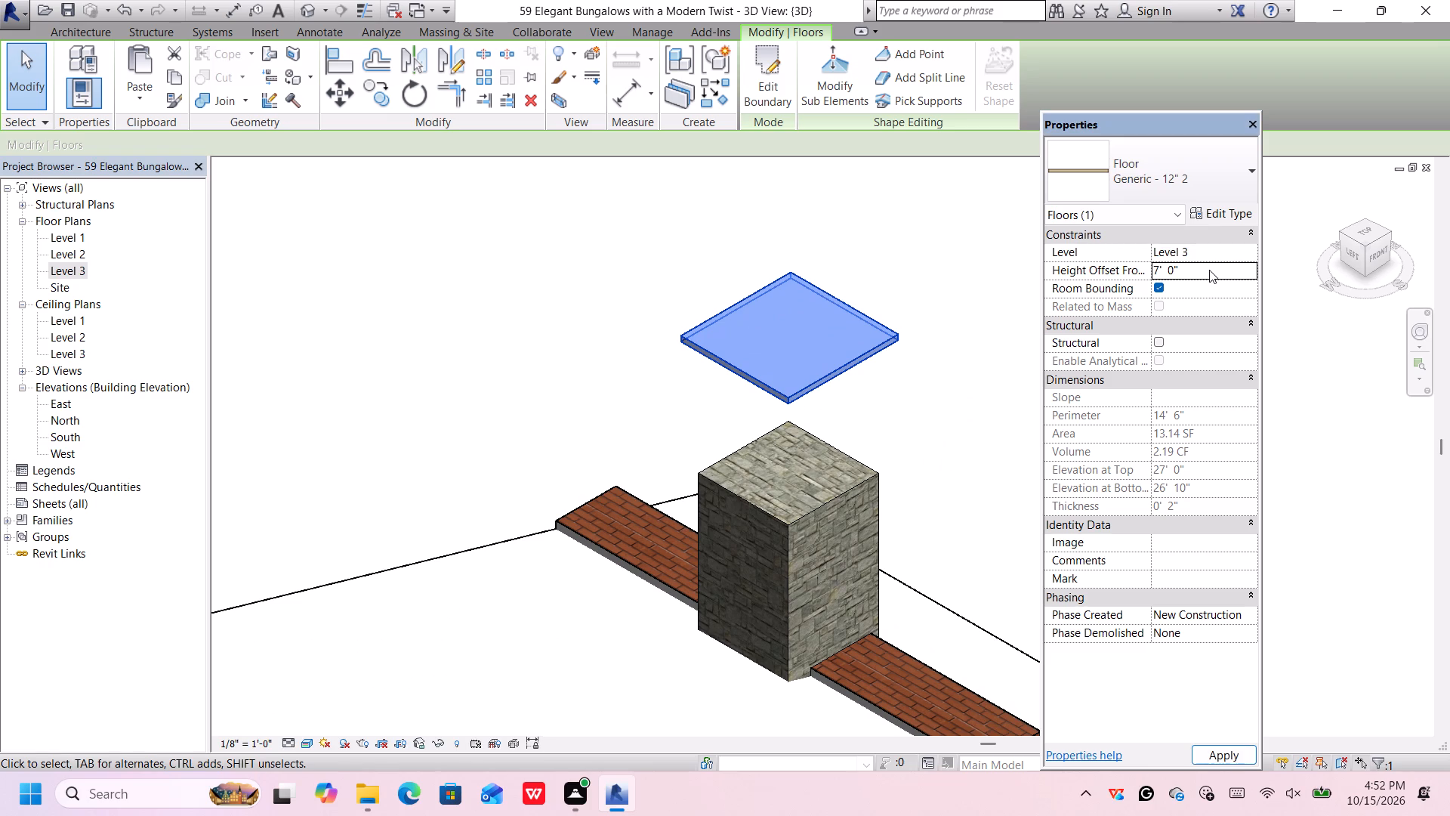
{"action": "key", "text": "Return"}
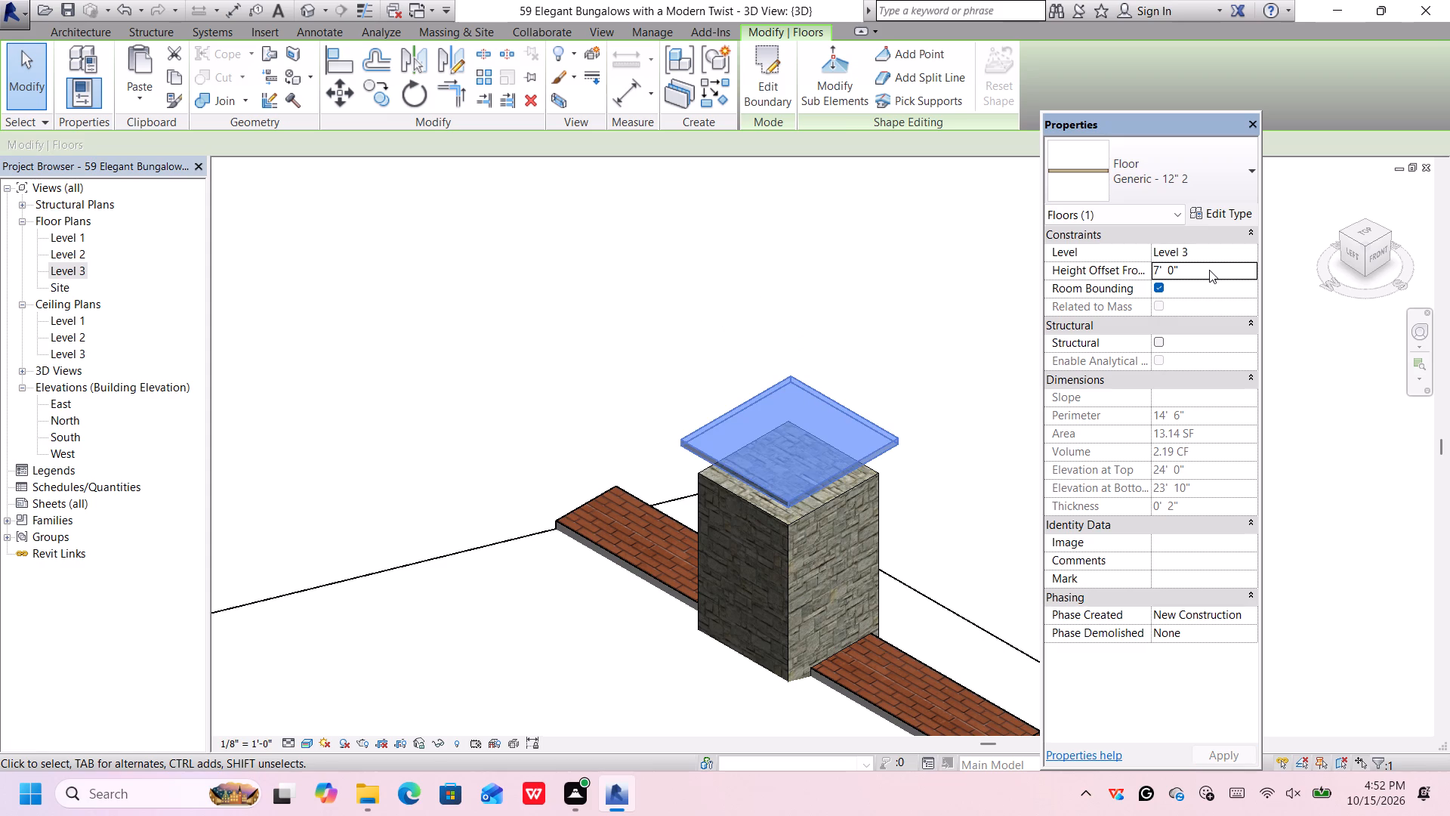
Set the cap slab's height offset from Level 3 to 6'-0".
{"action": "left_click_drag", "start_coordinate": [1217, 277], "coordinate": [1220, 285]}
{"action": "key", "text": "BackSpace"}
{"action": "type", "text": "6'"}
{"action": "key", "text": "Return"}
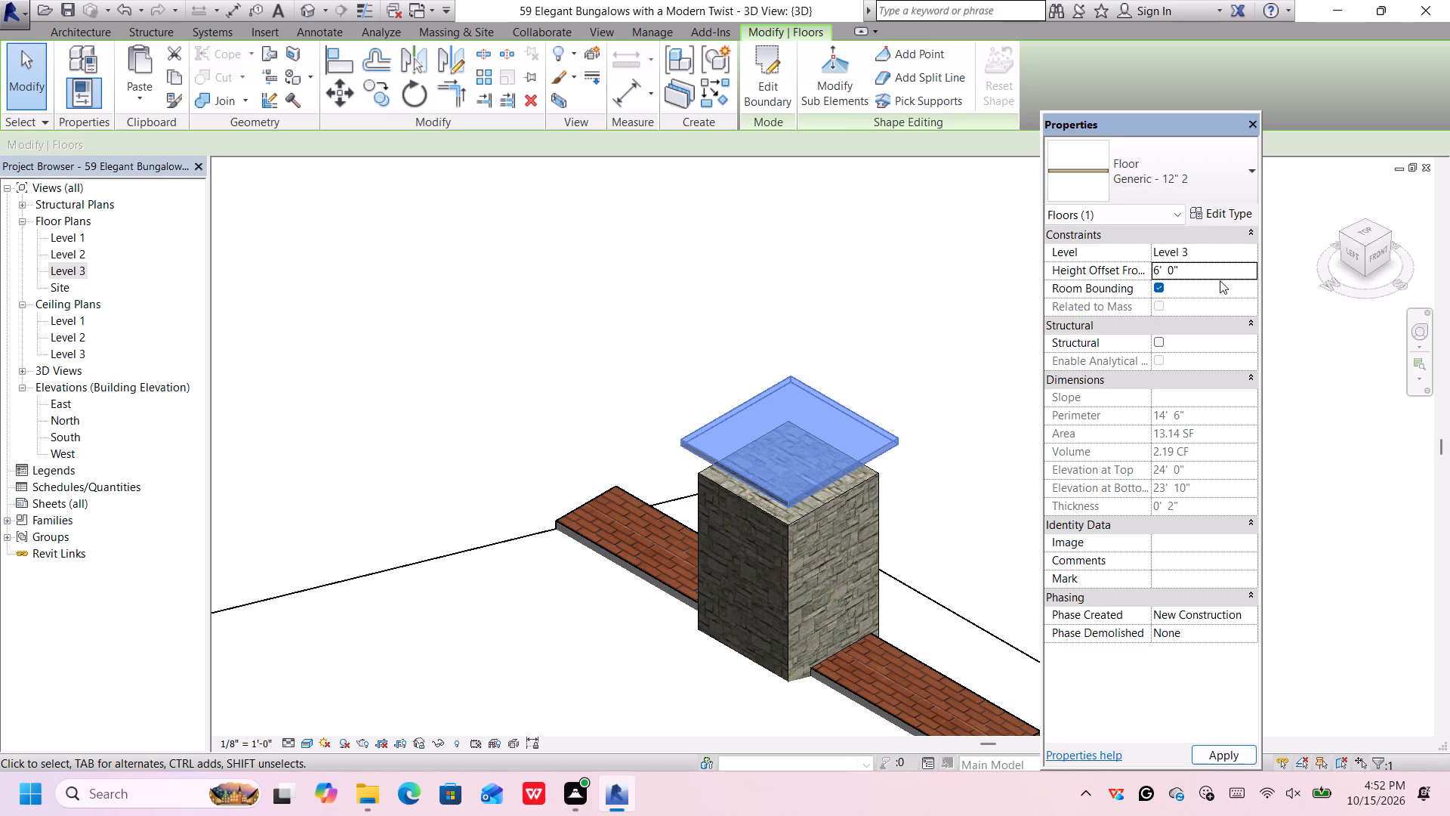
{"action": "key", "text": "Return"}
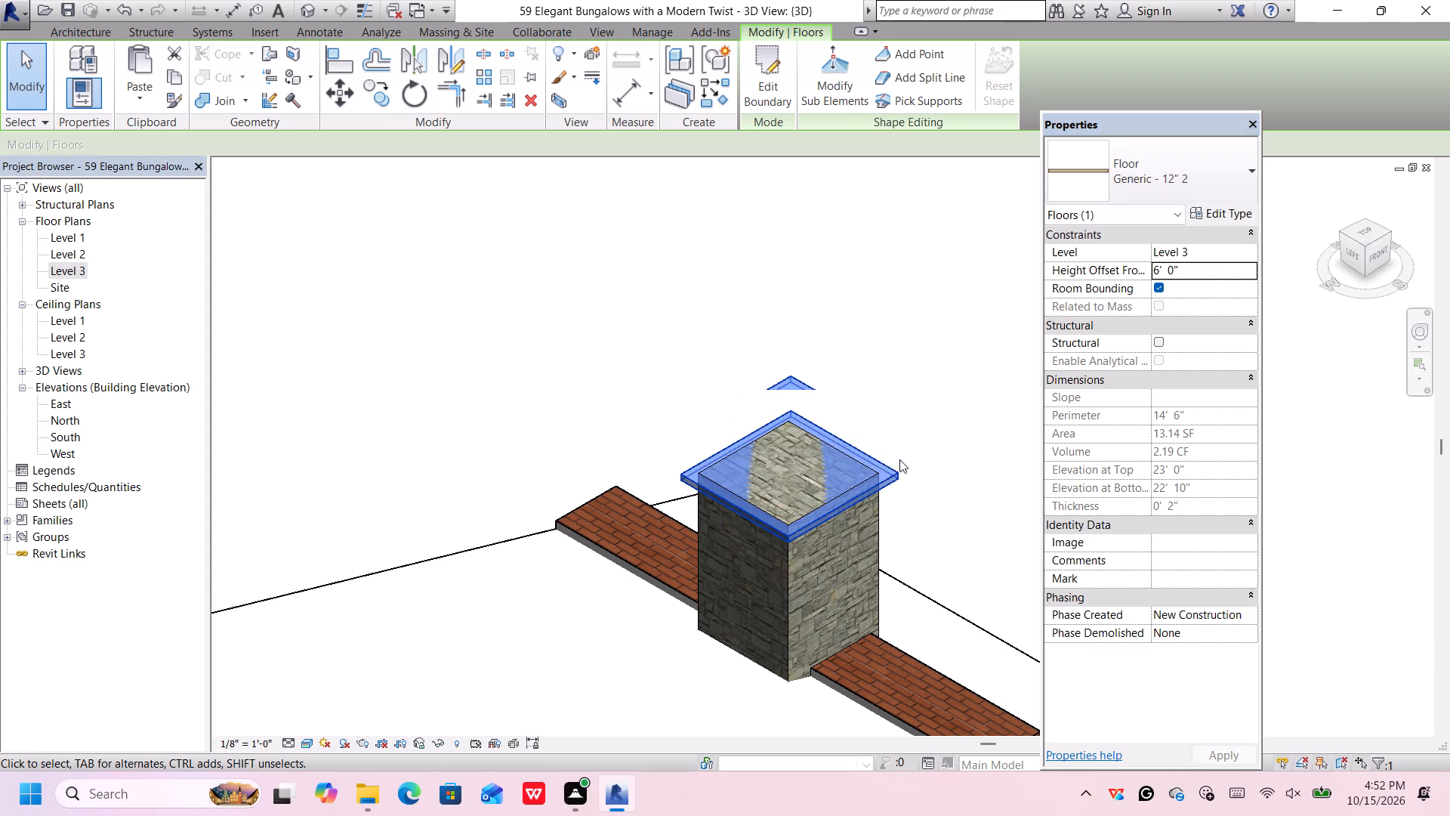
Set the cap slab's height offset from Level 3 to 6'-2" so it rests on the column's top face.
{"action": "scroll", "coordinate": [882, 402], "scroll_direction": "down", "scroll_amount": 3}
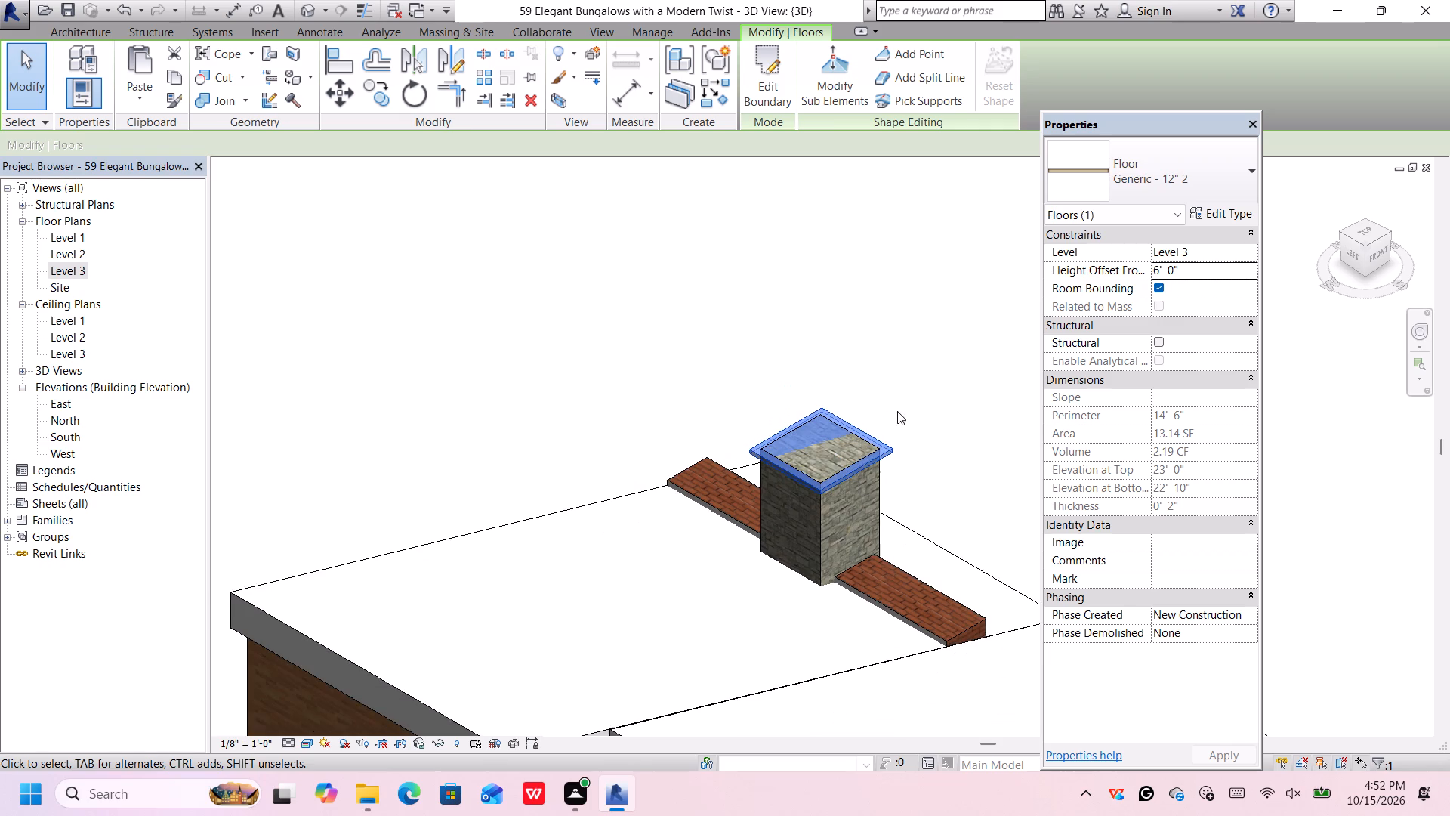
{"action": "scroll", "coordinate": [899, 411], "scroll_direction": "up", "scroll_amount": 5}
{"action": "scroll", "coordinate": [884, 489], "scroll_direction": "up", "scroll_amount": 4}
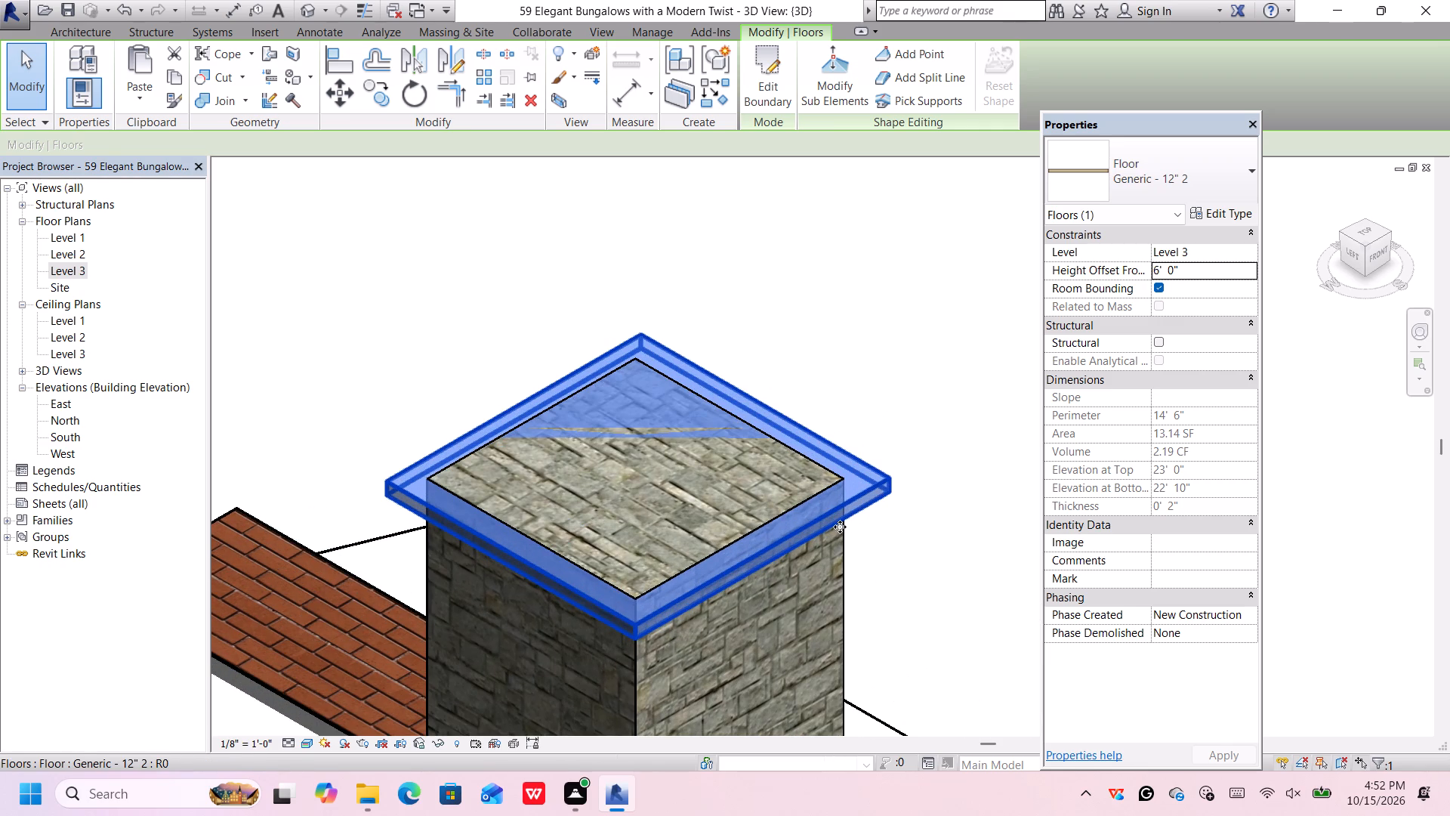
{"action": "left_click", "coordinate": [1172, 267]}
{"action": "left_click", "coordinate": [1172, 270]}
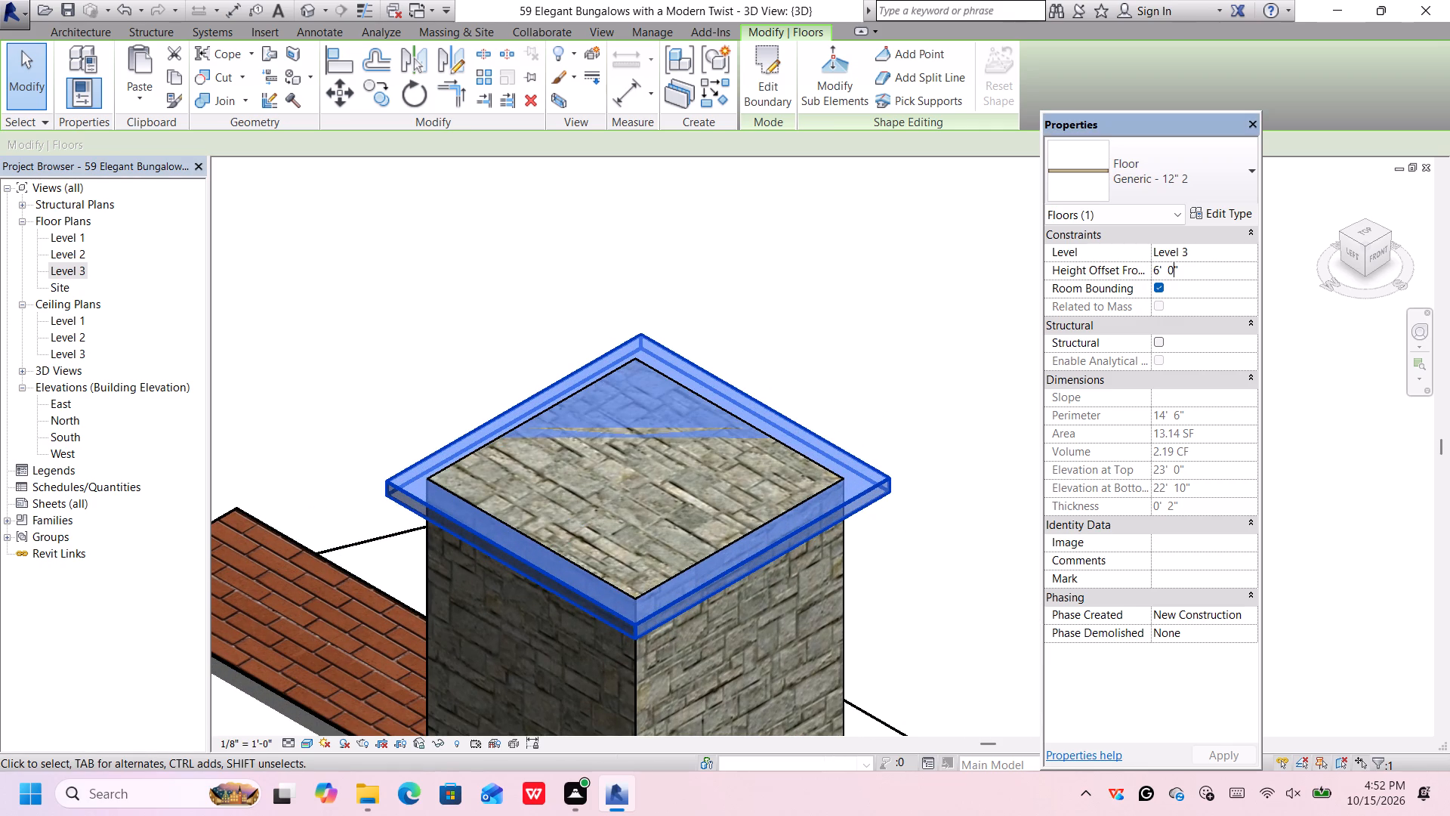
{"action": "key", "text": "BackSpace"}
{"action": "type", "text": "2'"}
{"action": "key", "text": "BackSpace"}
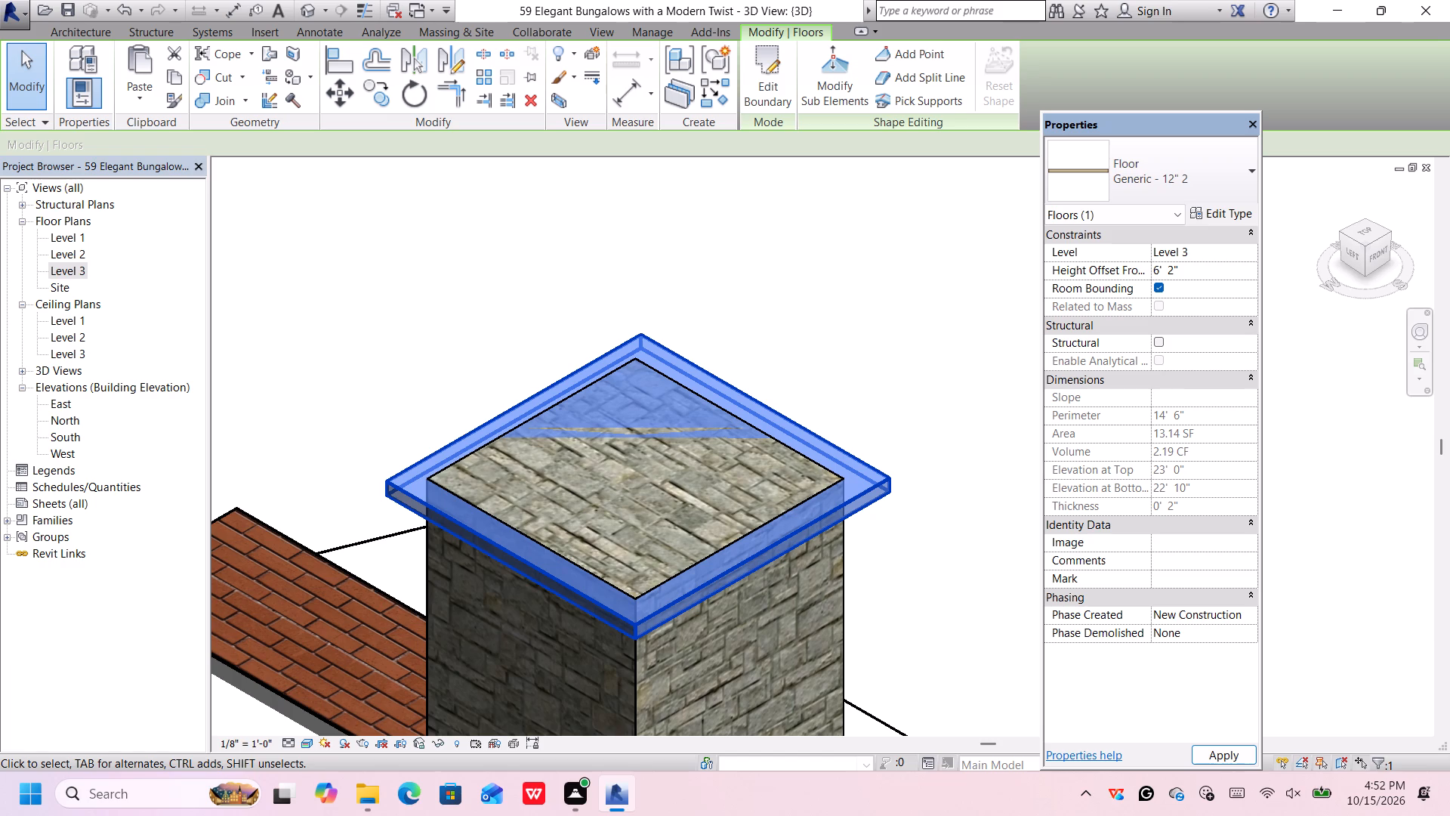
{"action": "key", "text": "Return"}
{"action": "key", "text": "Return"}
{"action": "scroll", "coordinate": [930, 397], "scroll_direction": "down", "scroll_amount": 9}
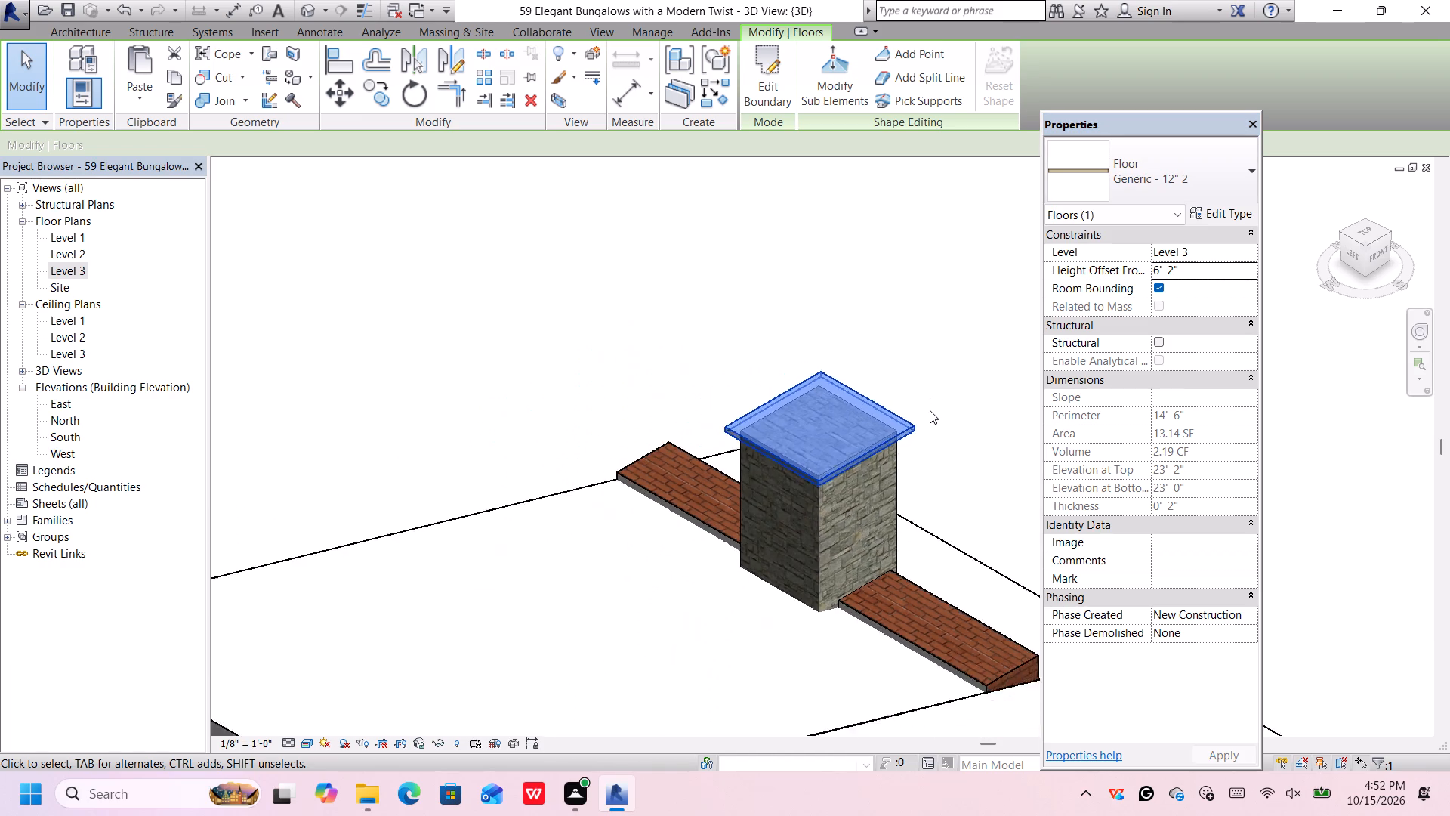
Examine the capped chimney and the house's front in 3D, and check the Level 1 floor plan.
{"action": "scroll", "coordinate": [930, 407], "scroll_direction": "down", "scroll_amount": 8}
{"action": "middle_click_drag", "start_coordinate": [958, 406], "coordinate": [956, 406]}
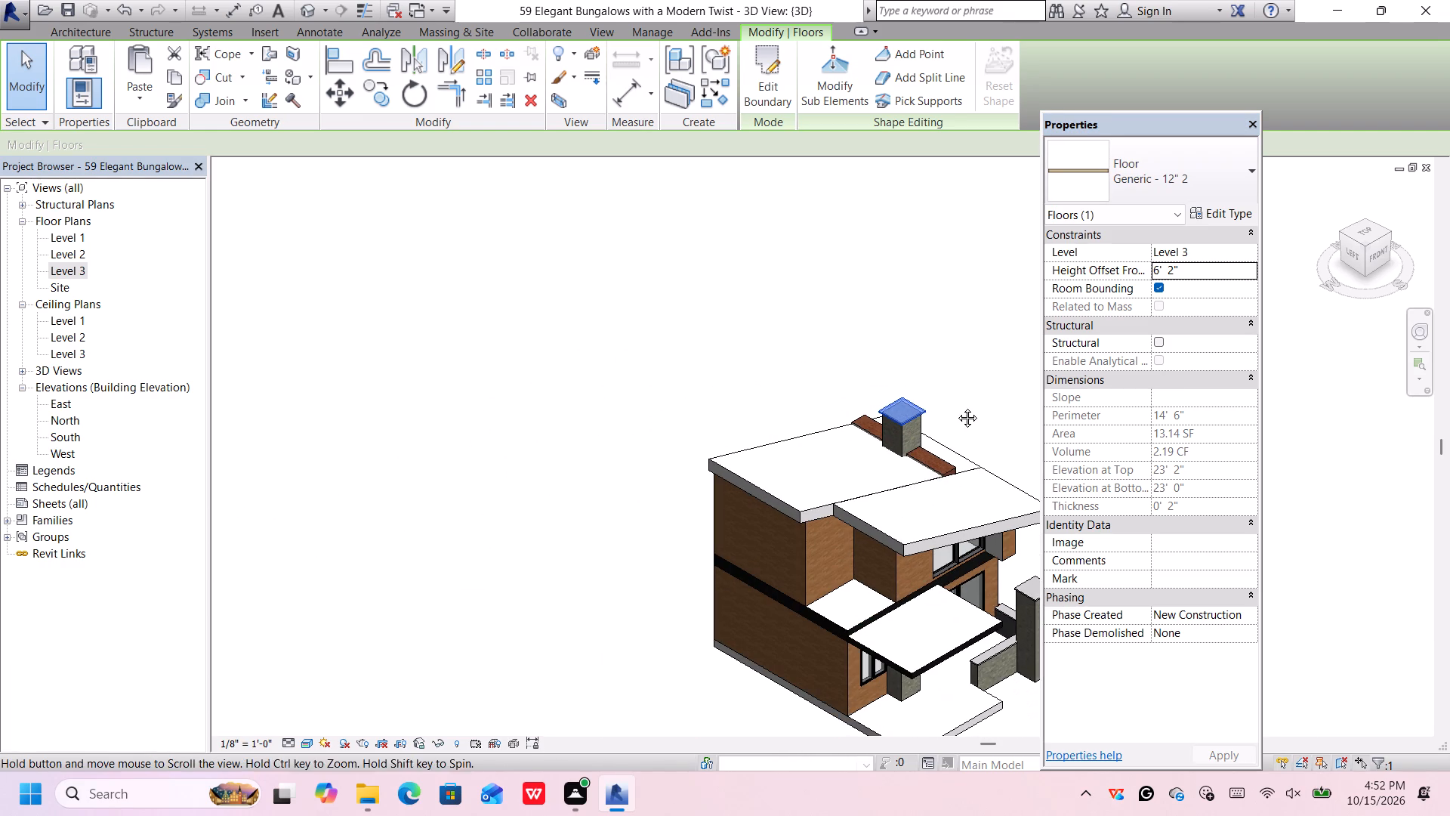
{"action": "middle_click_drag", "start_coordinate": [956, 406], "coordinate": [826, 216]}
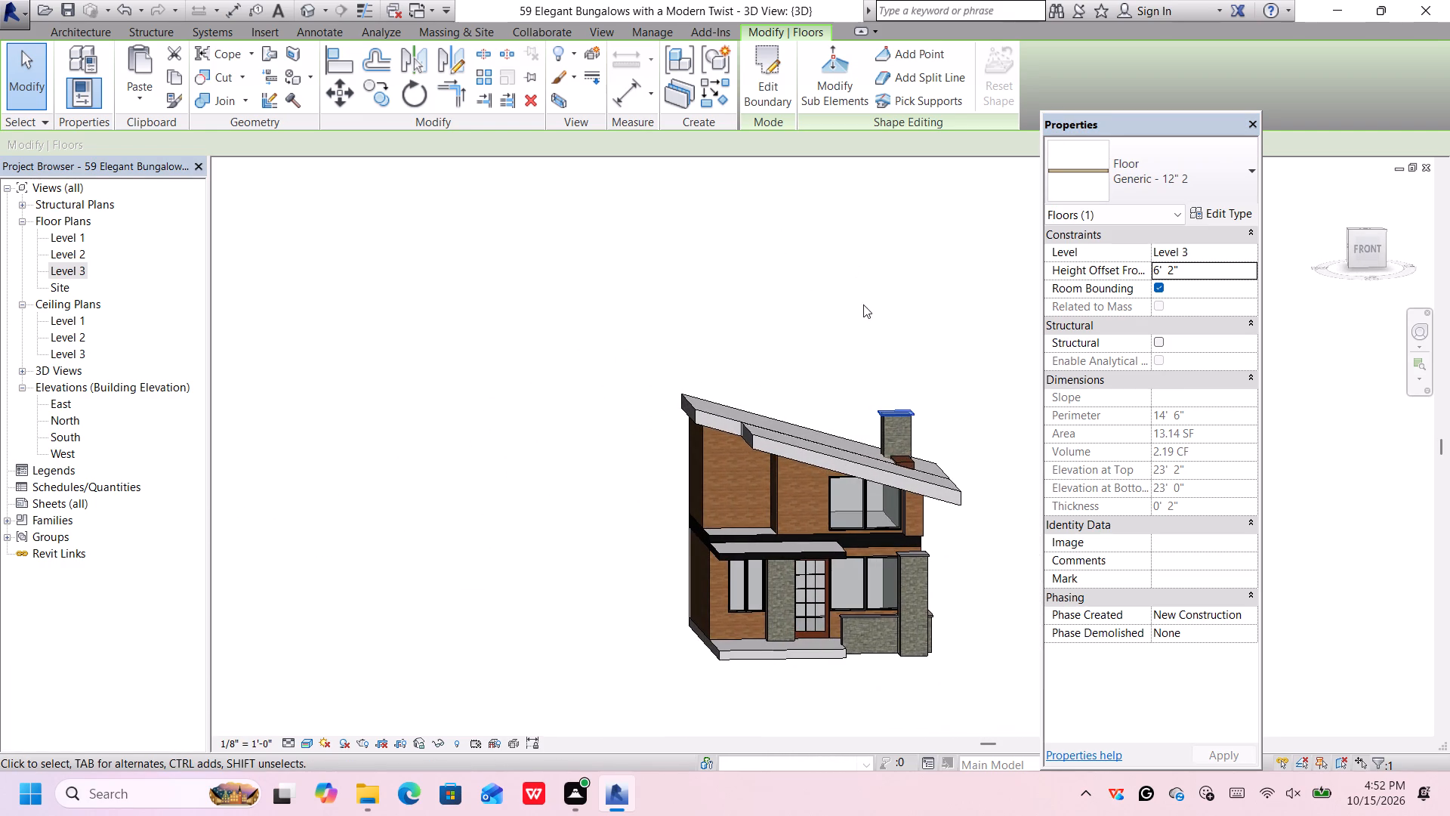
{"action": "left_click", "coordinate": [934, 420]}
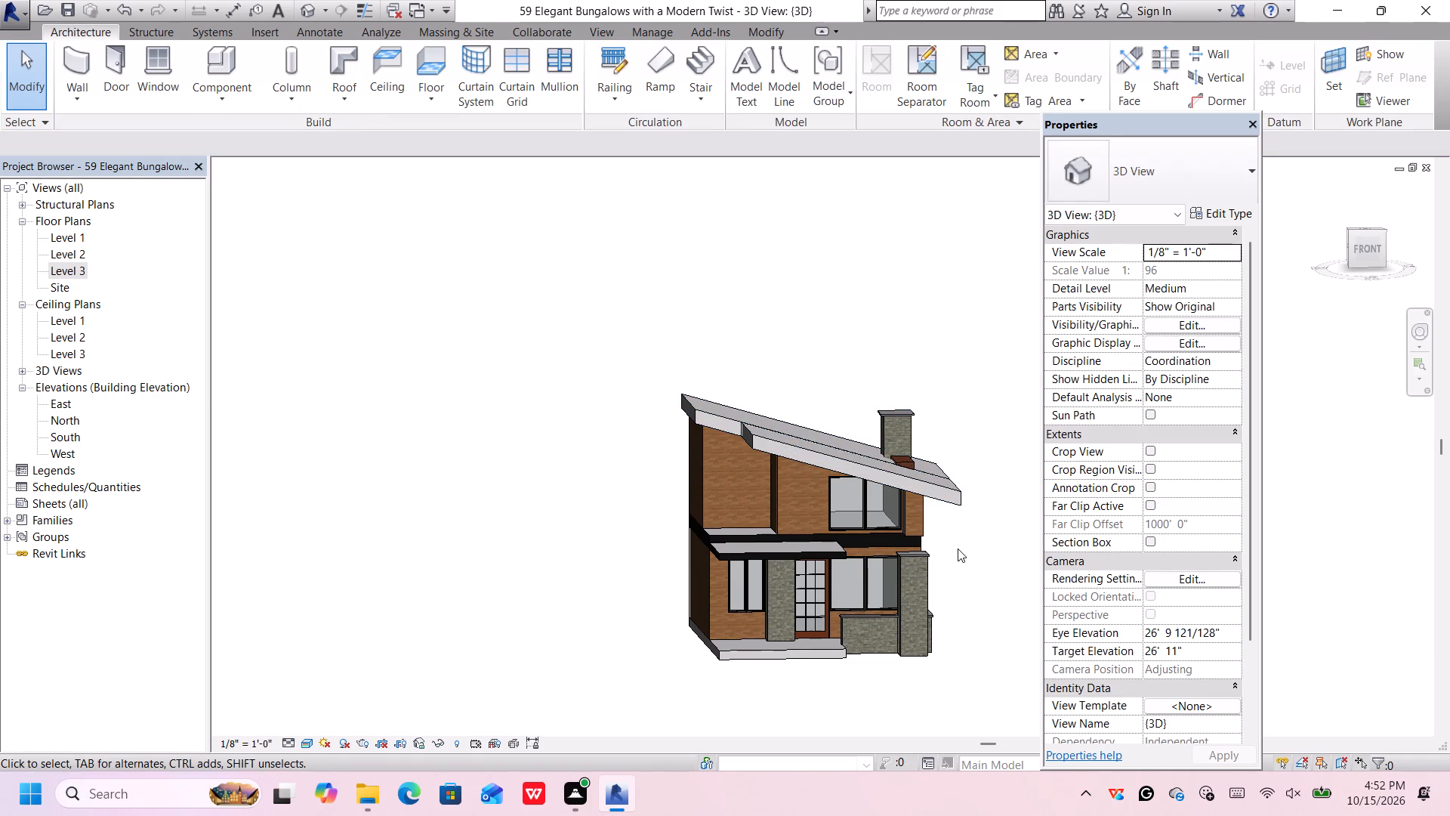
{"action": "middle_click_drag", "start_coordinate": [954, 569], "coordinate": [942, 566]}
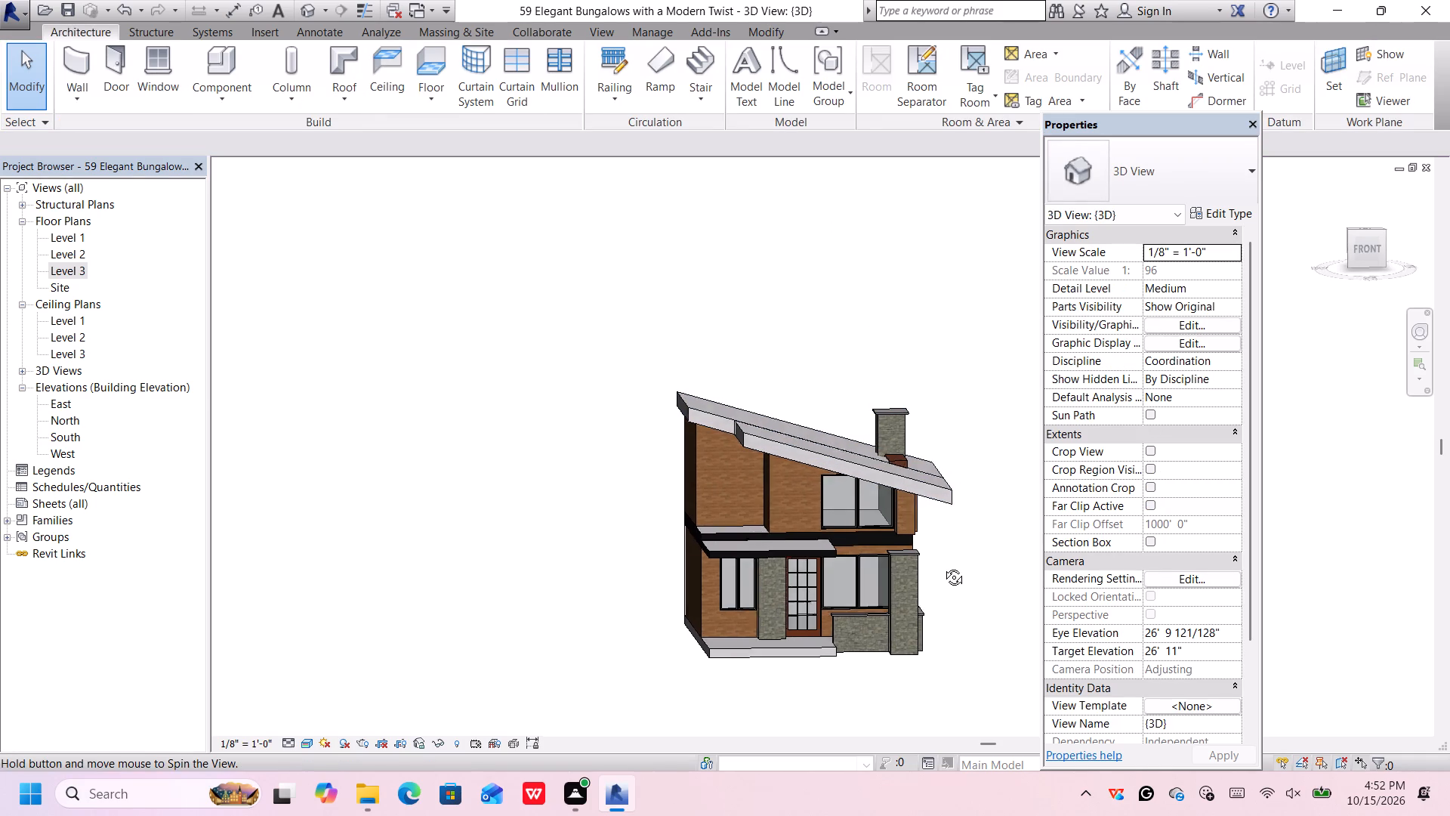
{"action": "middle_click_drag", "start_coordinate": [942, 566], "coordinate": [967, 579]}
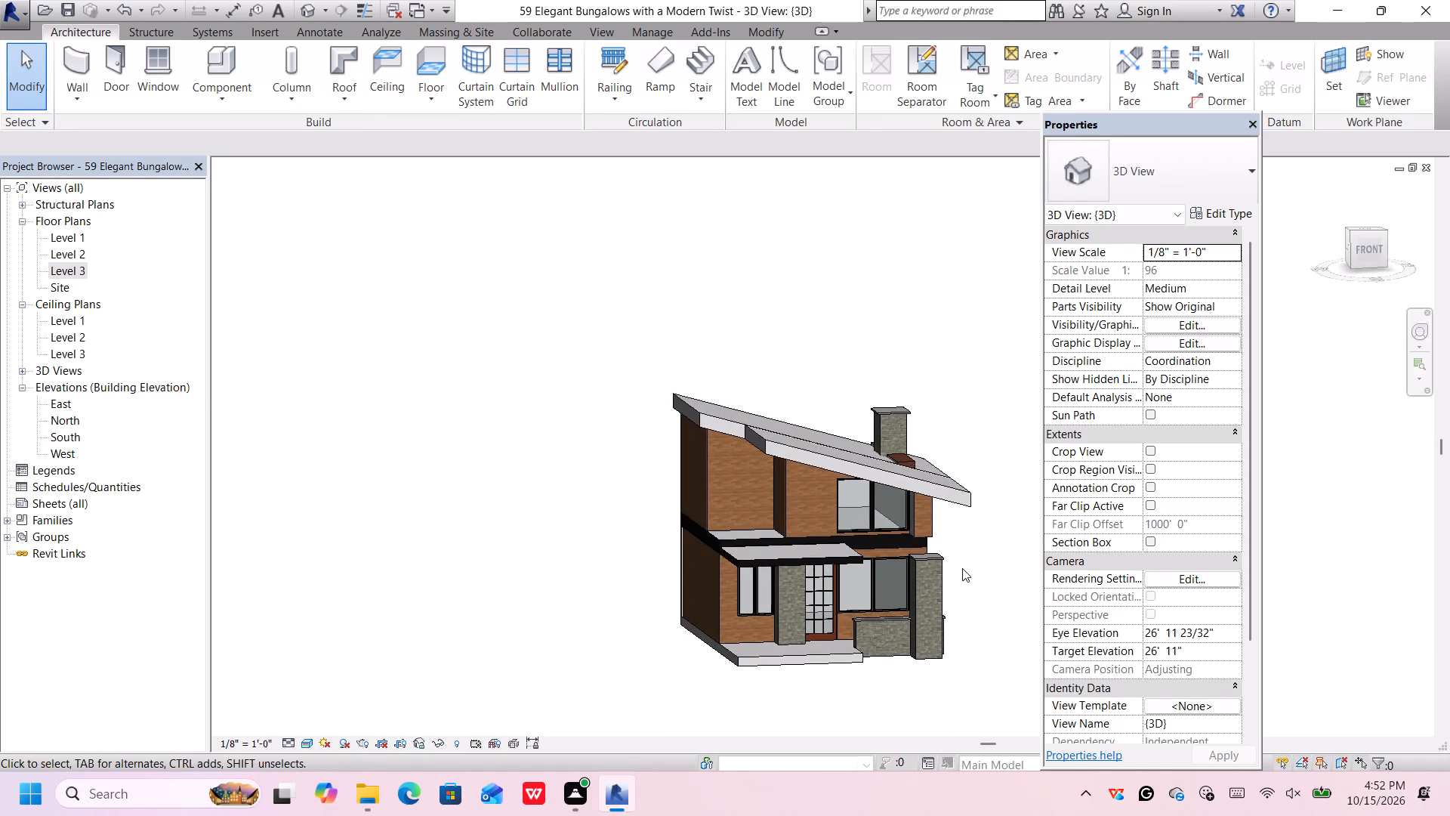
{"action": "scroll", "coordinate": [964, 531], "scroll_direction": "up", "scroll_amount": 3}
{"action": "scroll", "coordinate": [964, 533], "scroll_direction": "down", "scroll_amount": 3}
{"action": "middle_click_drag", "start_coordinate": [959, 536], "coordinate": [912, 527]}
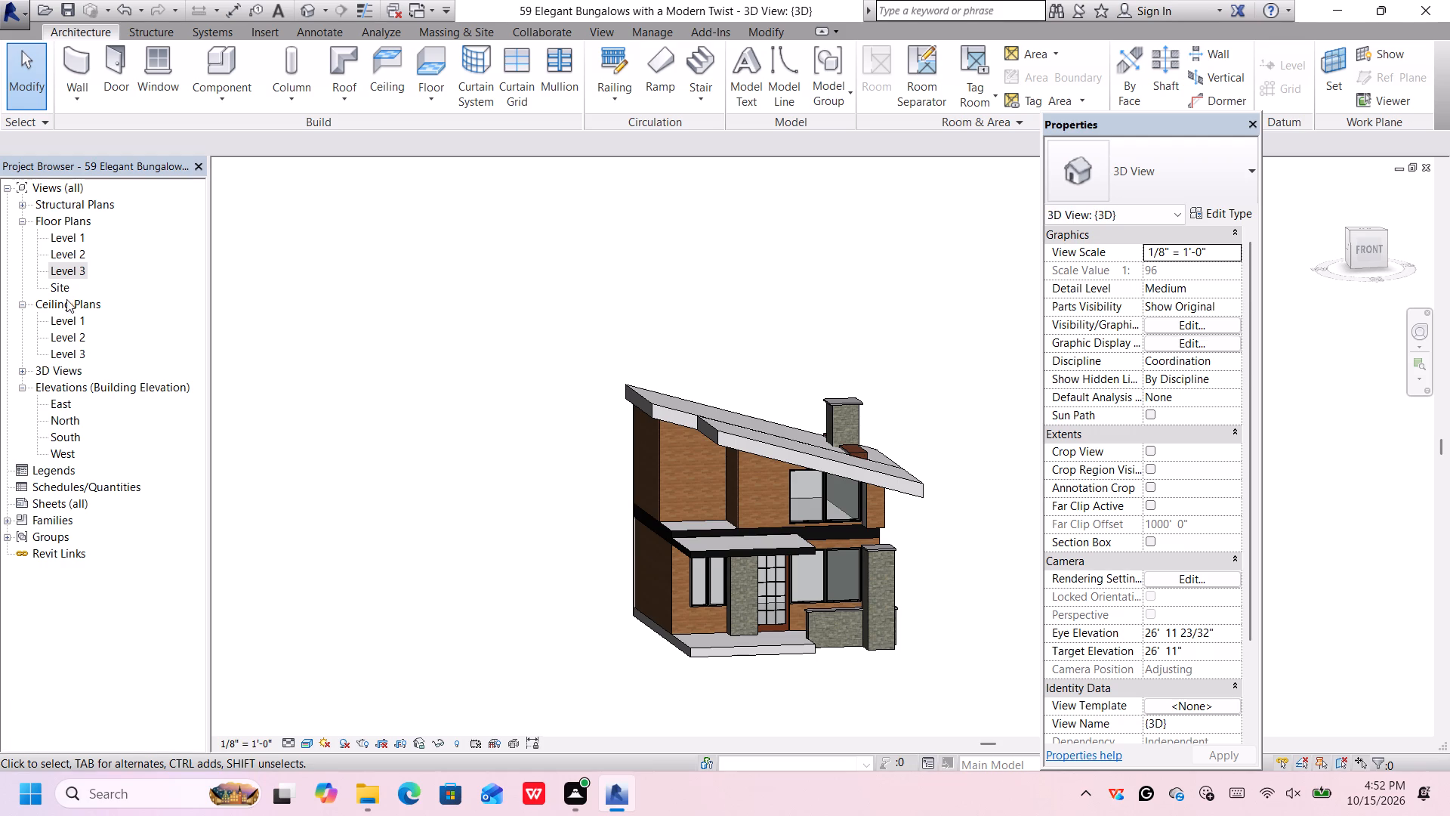
{"action": "double_click", "coordinate": [78, 238]}
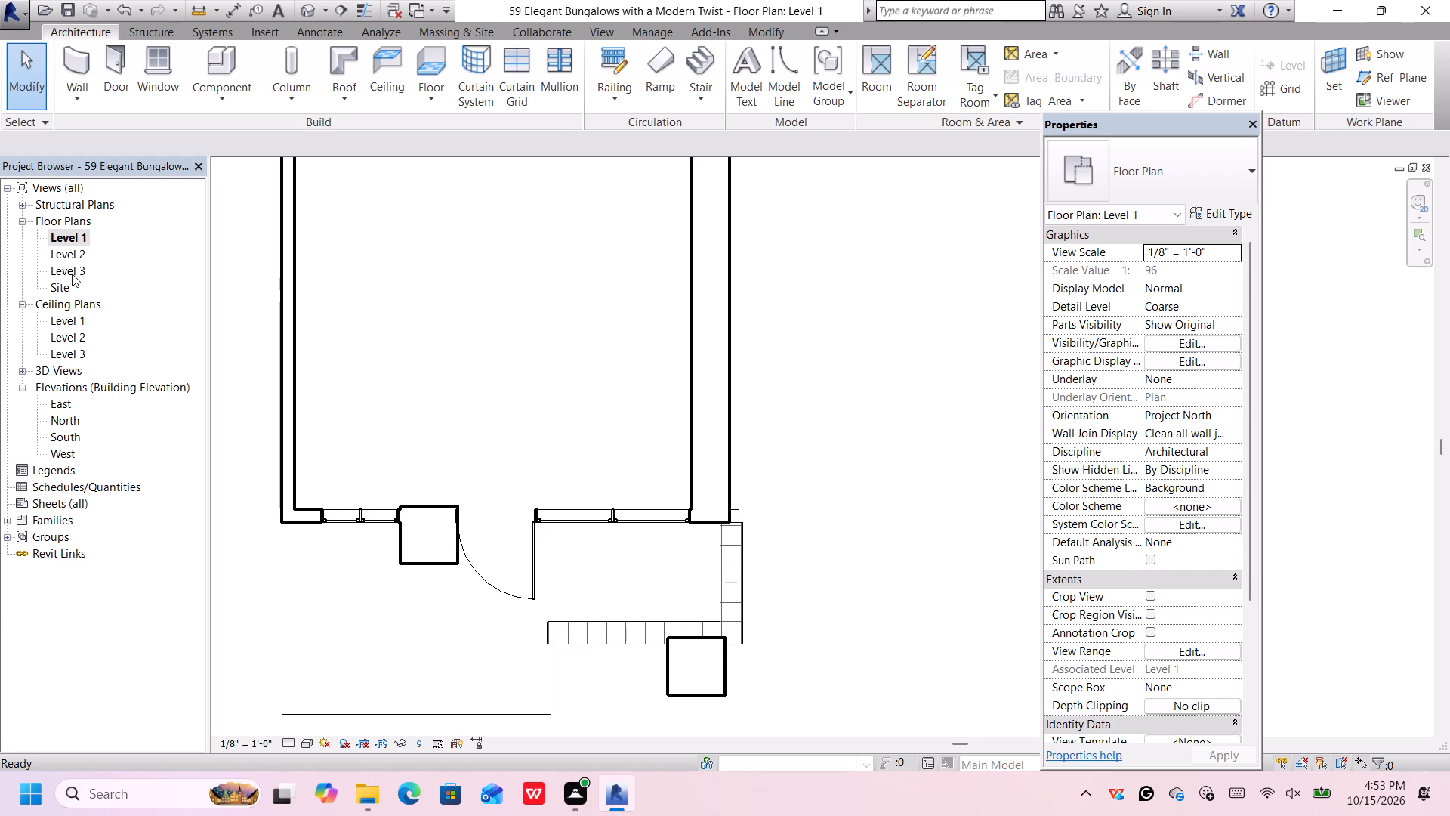
{"action": "left_click", "coordinate": [307, 8]}
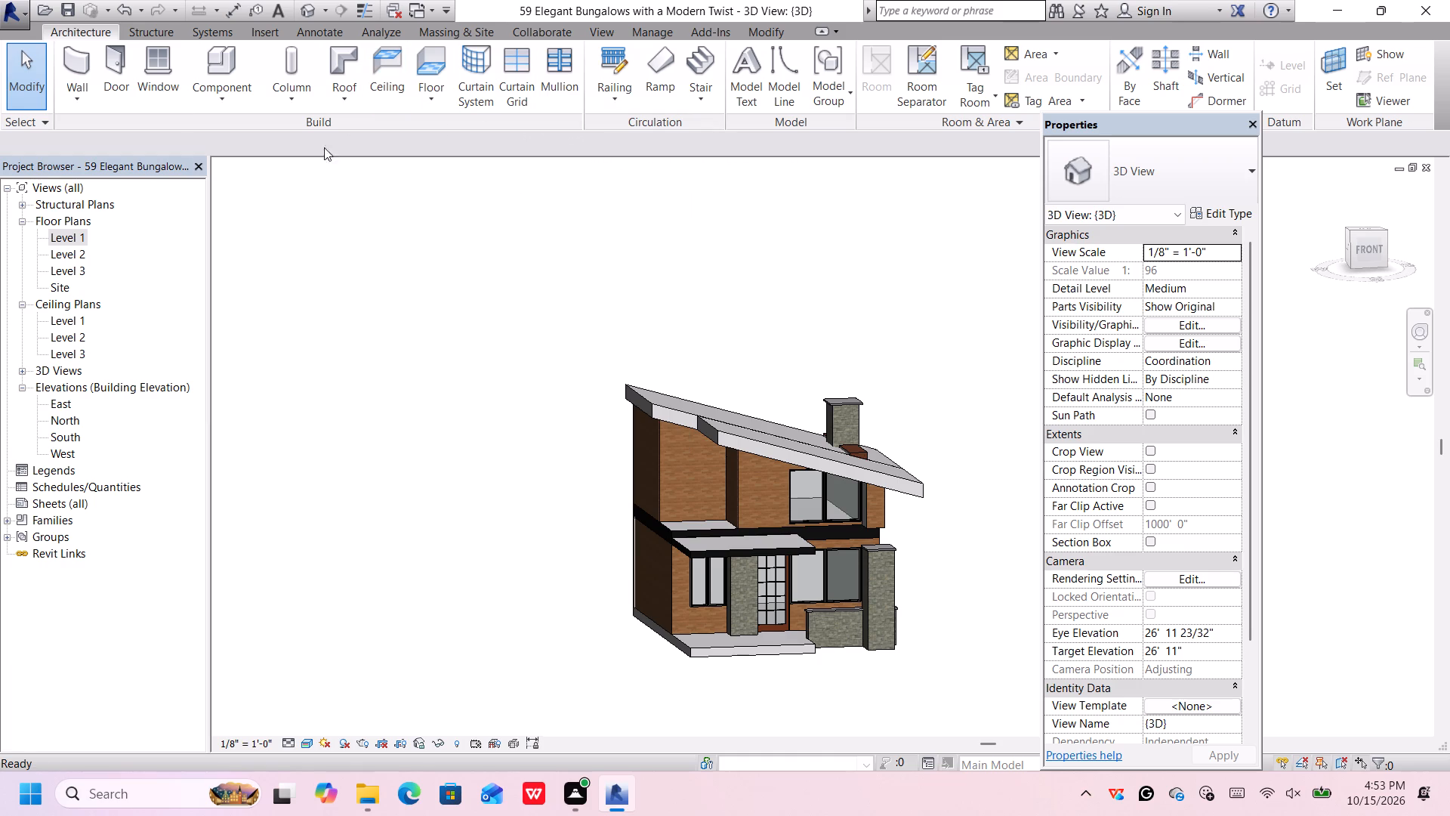
Load the Double Hung with Trim window family from the US Imperial Windows library for placing a new window.
{"action": "left_click", "coordinate": [159, 74]}
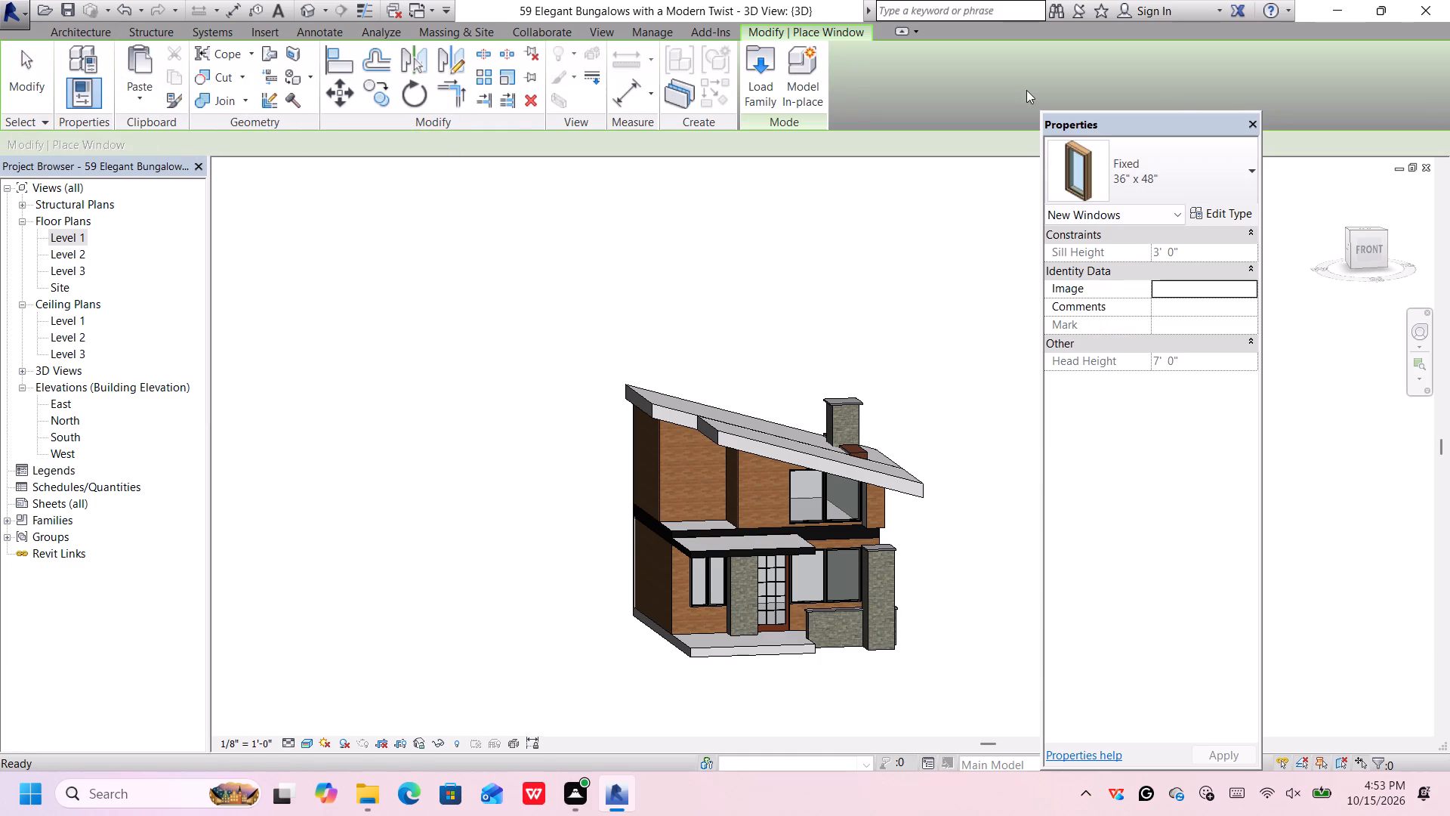
{"action": "double_click", "coordinate": [770, 79]}
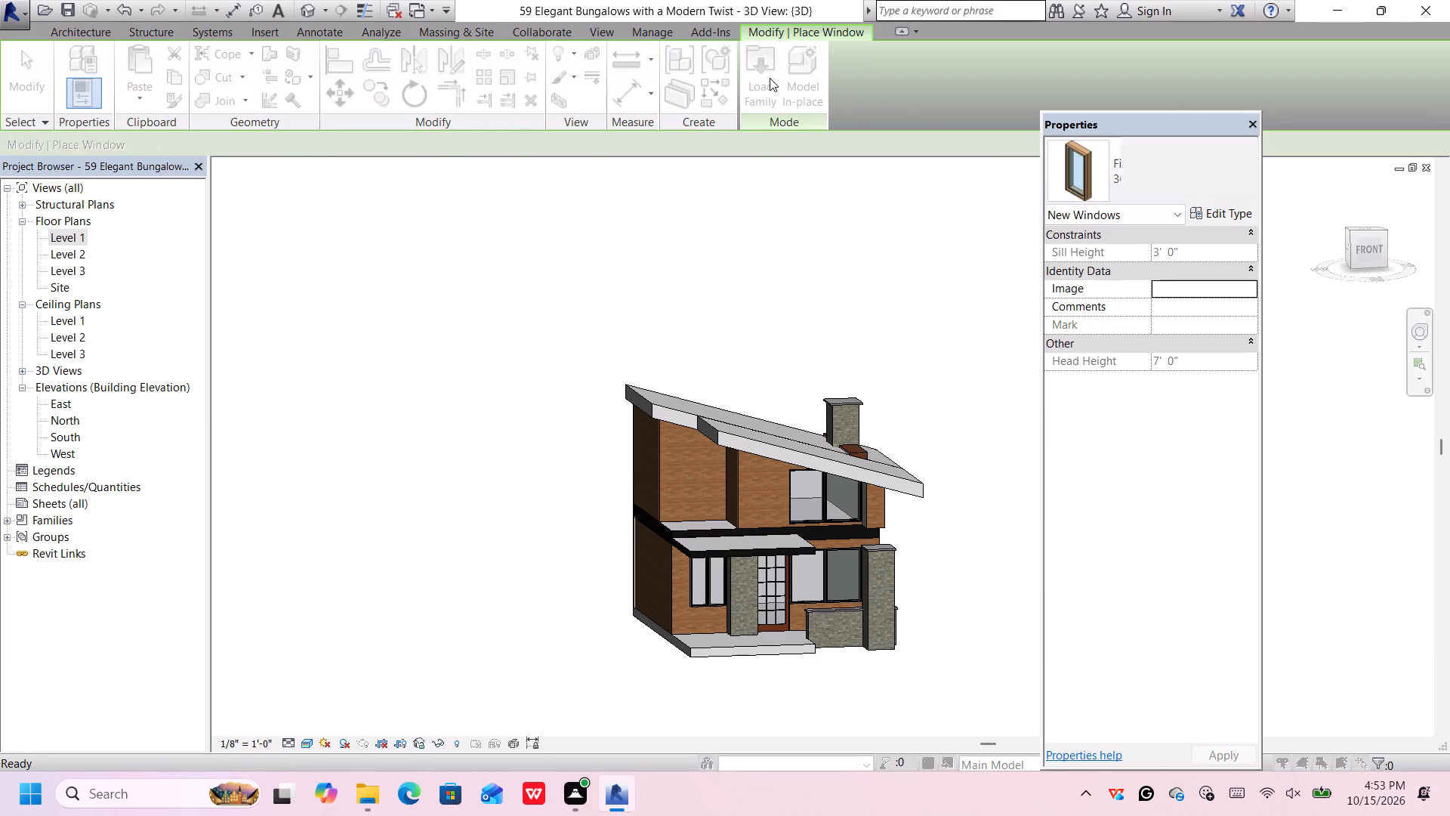
{"action": "scroll", "coordinate": [610, 360], "scroll_direction": "down", "scroll_amount": 4}
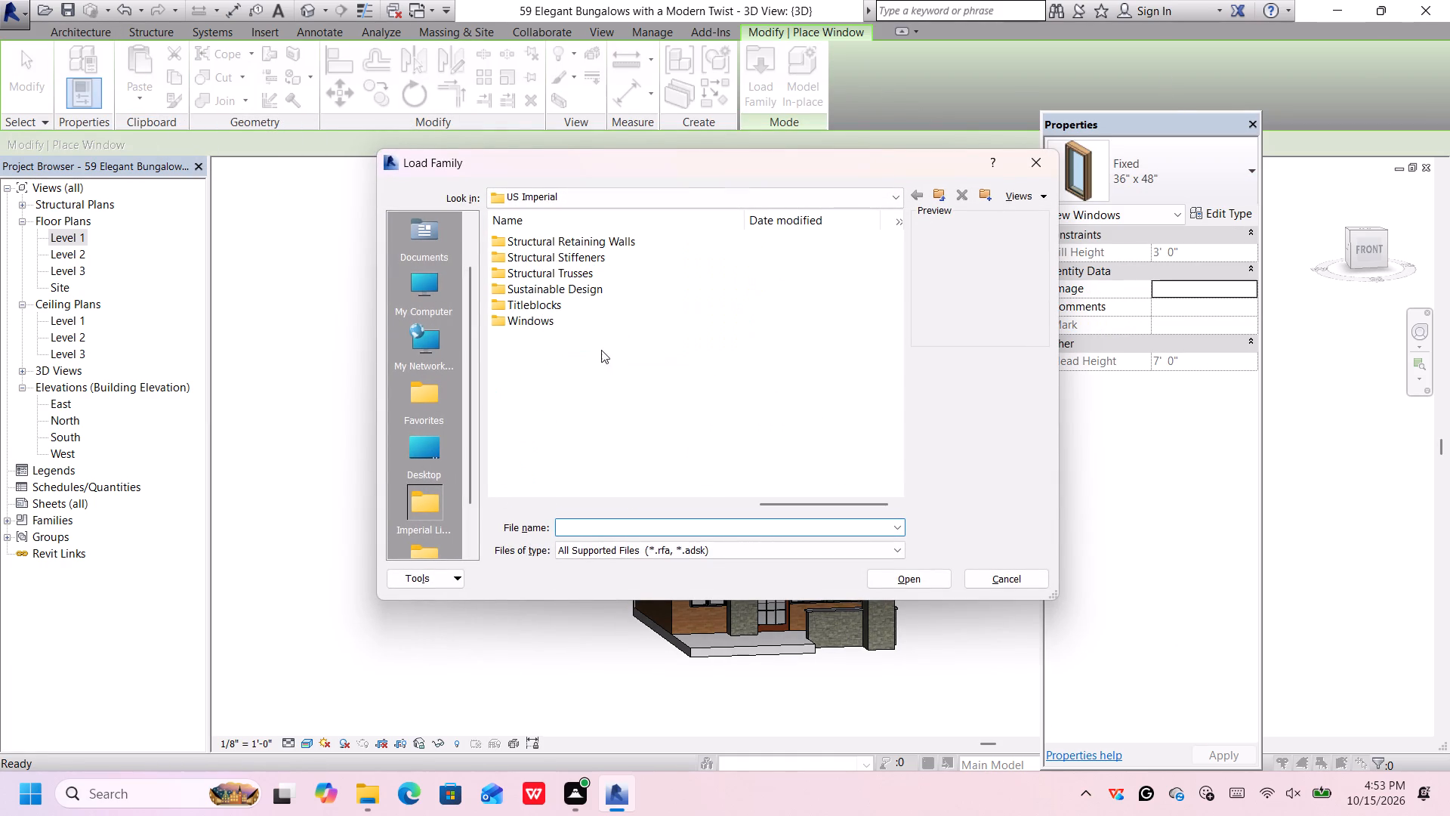
{"action": "double_click", "coordinate": [585, 328]}
{"action": "left_click", "coordinate": [598, 276]}
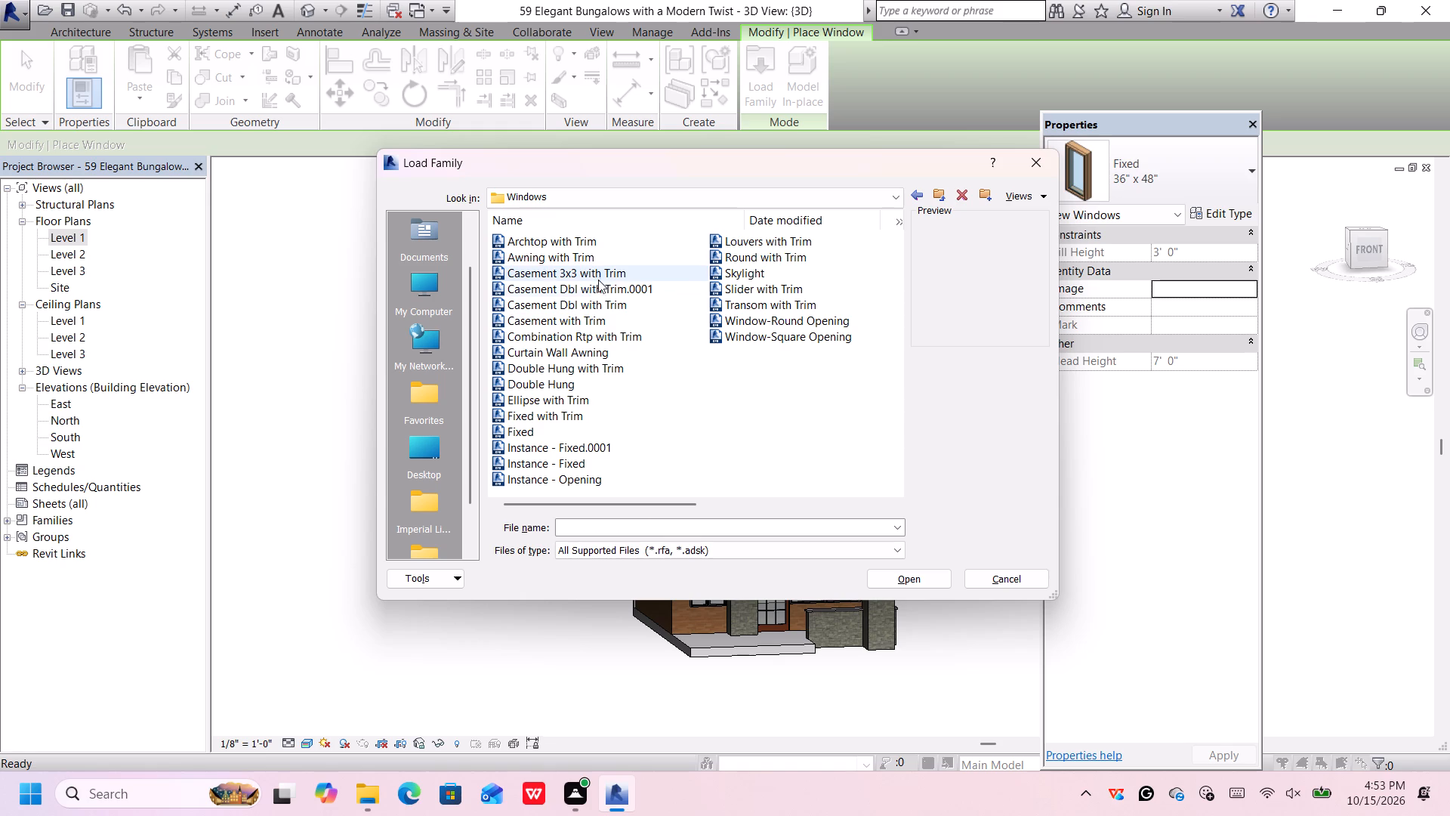
{"action": "left_click", "coordinate": [597, 294]}
{"action": "left_click", "coordinate": [591, 316]}
{"action": "left_click", "coordinate": [587, 335]}
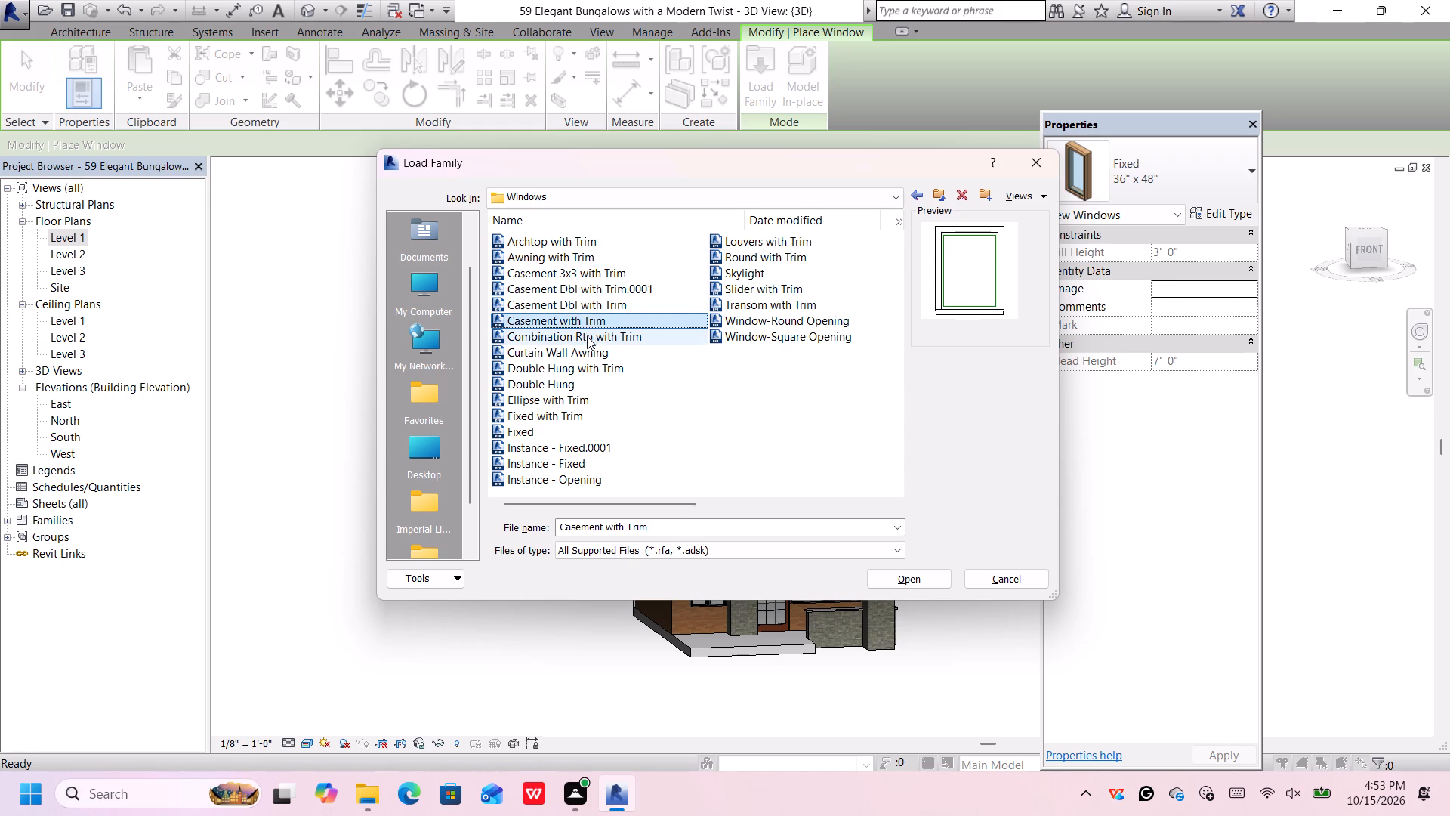
{"action": "left_click", "coordinate": [587, 351]}
{"action": "left_click", "coordinate": [588, 361]}
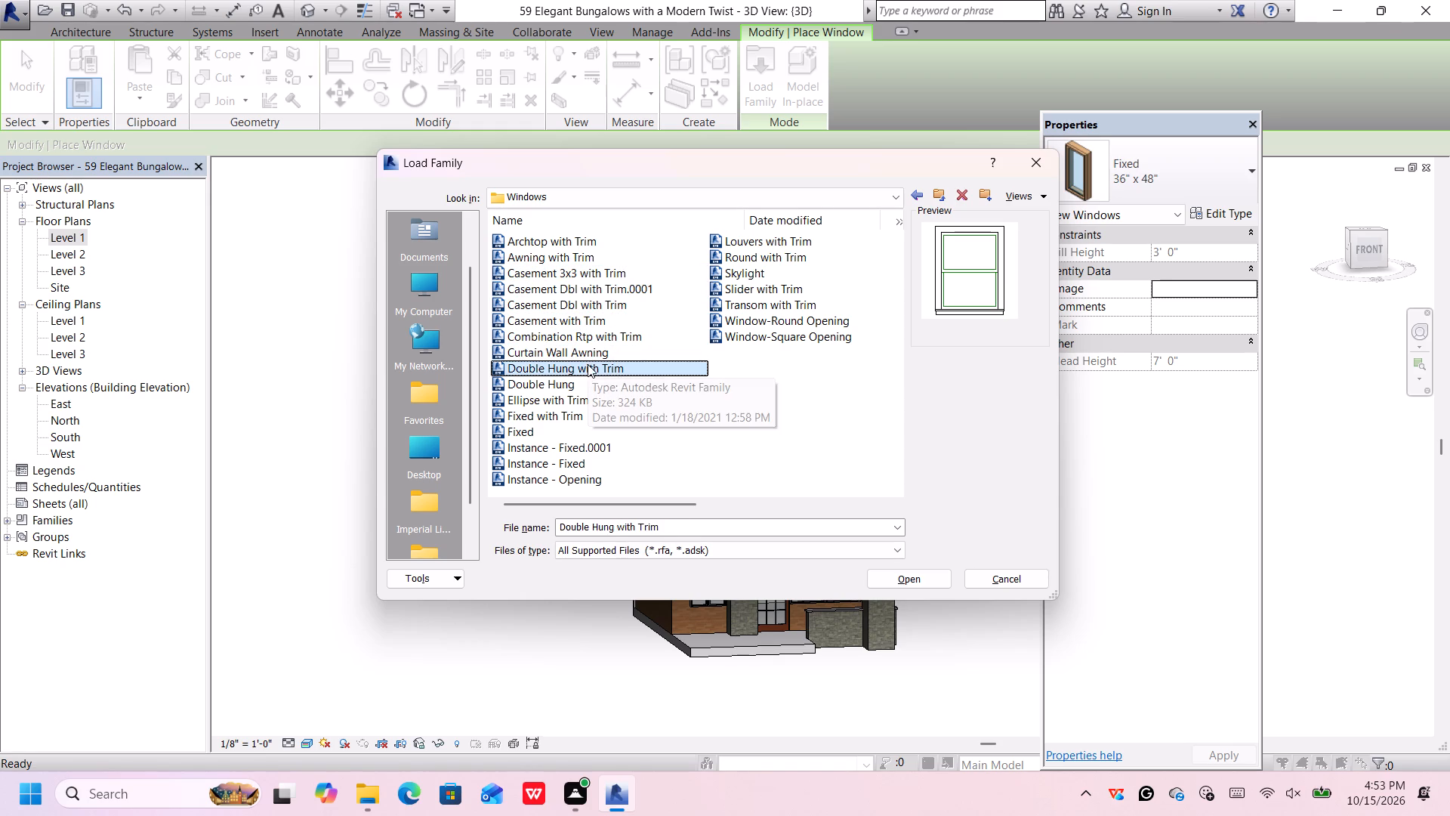
{"action": "double_click", "coordinate": [588, 366]}
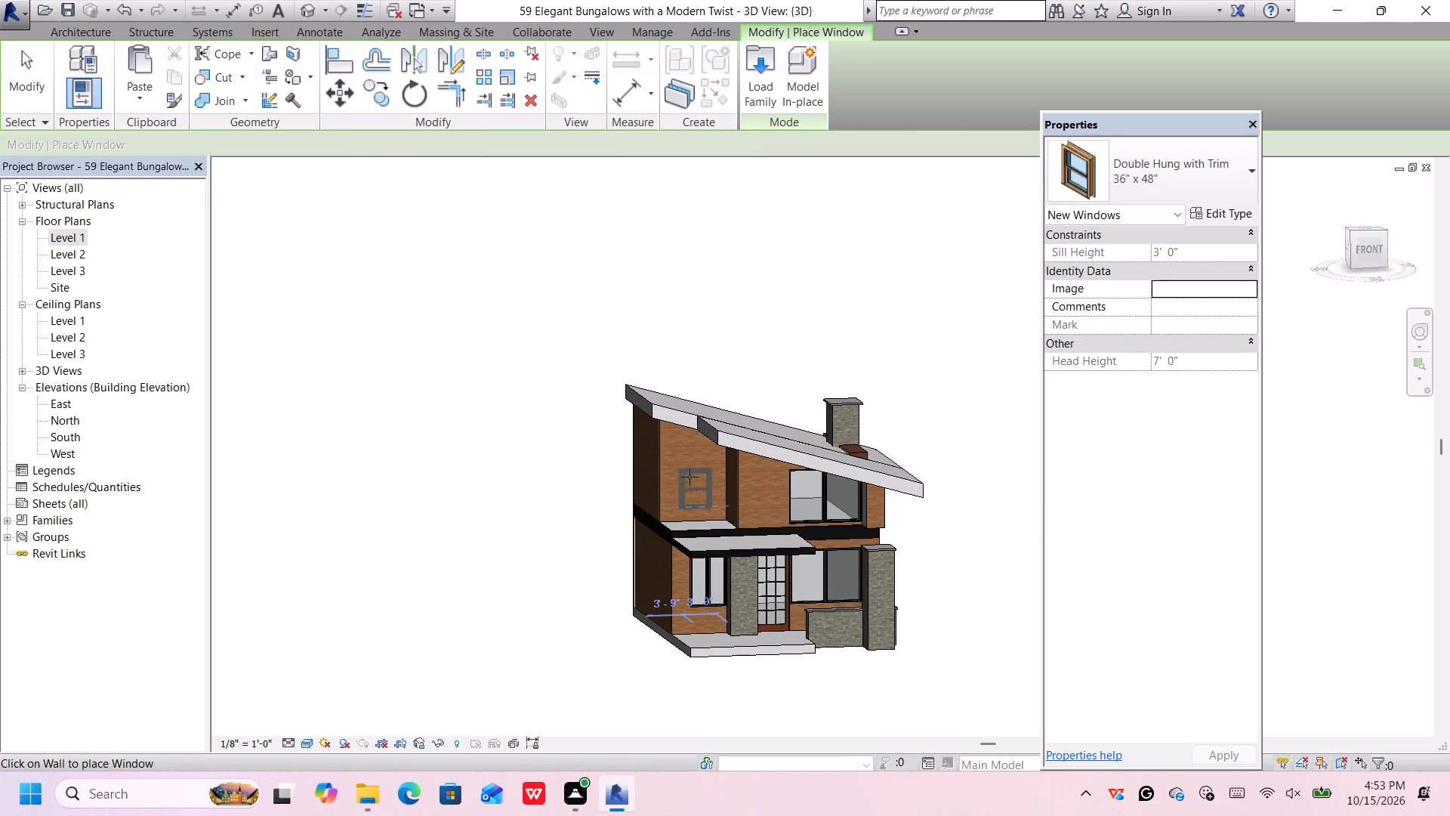
Place a 36" x 48" Double Hung with Trim window on the set-back upper-storey front wall, sill about 4'-2" above Level 2.
{"action": "scroll", "coordinate": [691, 475], "scroll_direction": "up", "scroll_amount": 5}
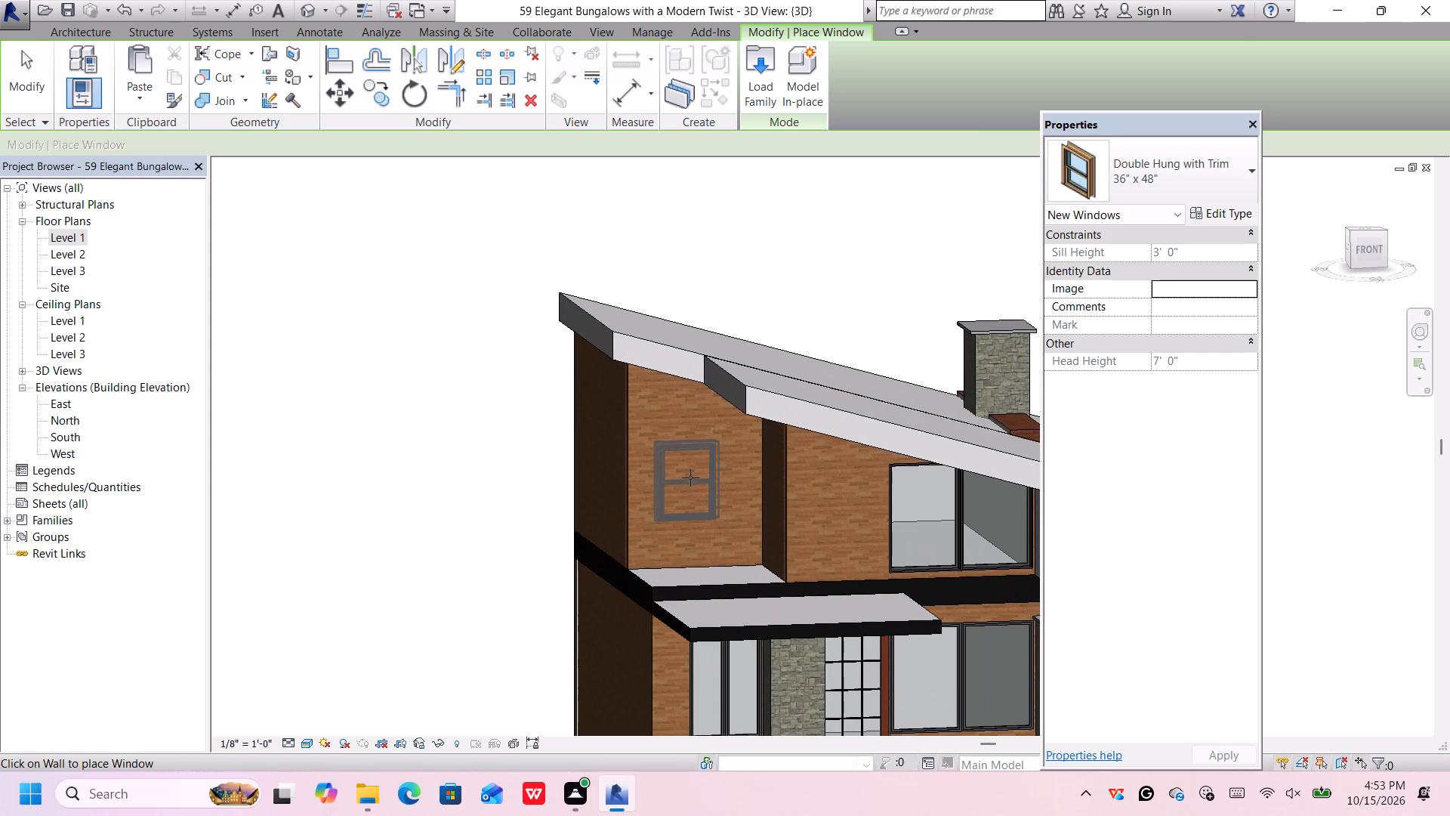
{"action": "left_click", "coordinate": [690, 478]}
{"action": "scroll", "coordinate": [699, 465], "scroll_direction": "down", "scroll_amount": 3}
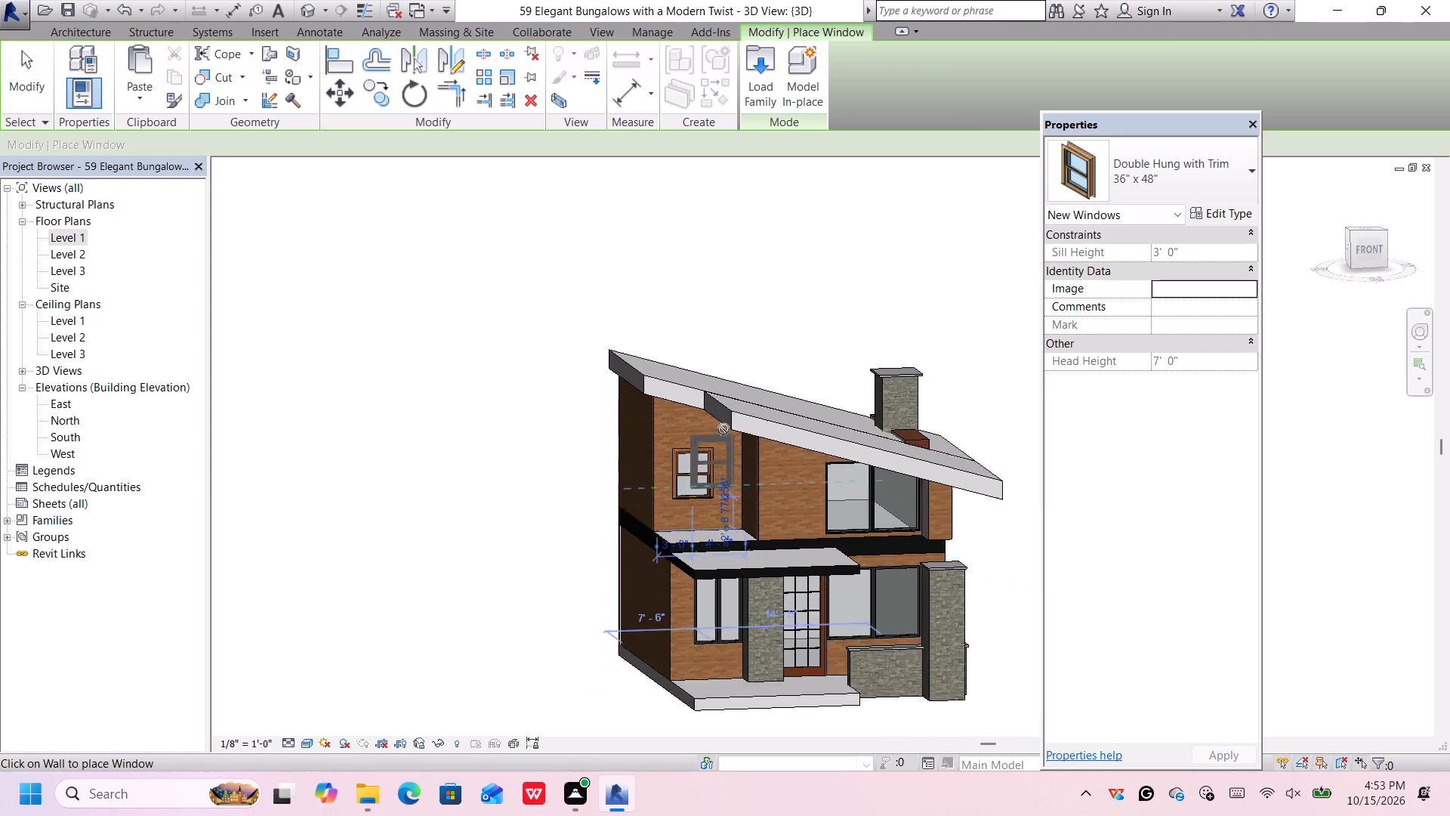
{"action": "scroll", "coordinate": [723, 429], "scroll_direction": "down", "scroll_amount": 2}
{"action": "scroll", "coordinate": [818, 333], "scroll_direction": "up", "scroll_amount": 3}
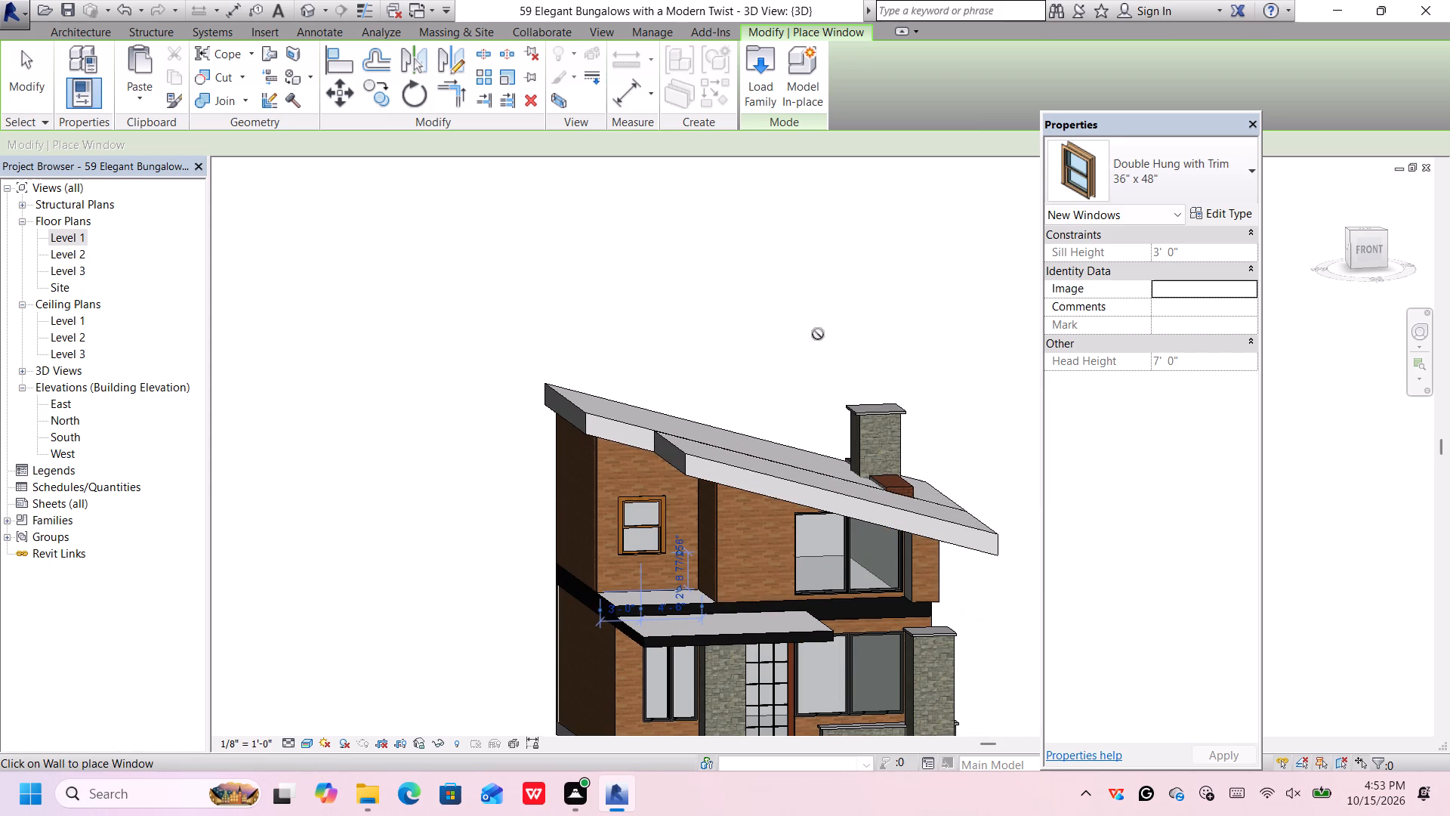
{"action": "key", "text": "space"}
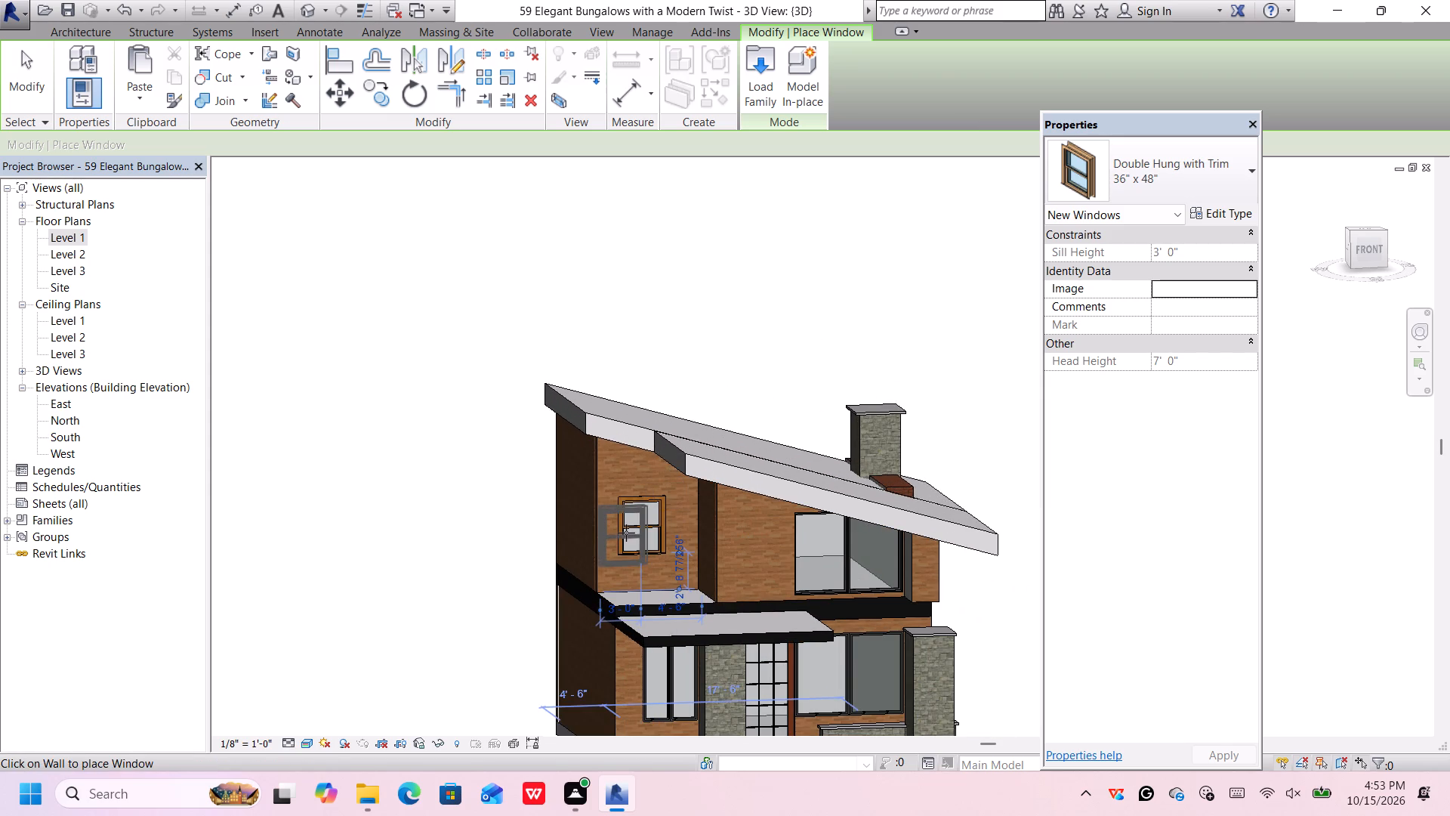
{"action": "key", "text": "Escape"}
{"action": "key", "text": "Escape"}
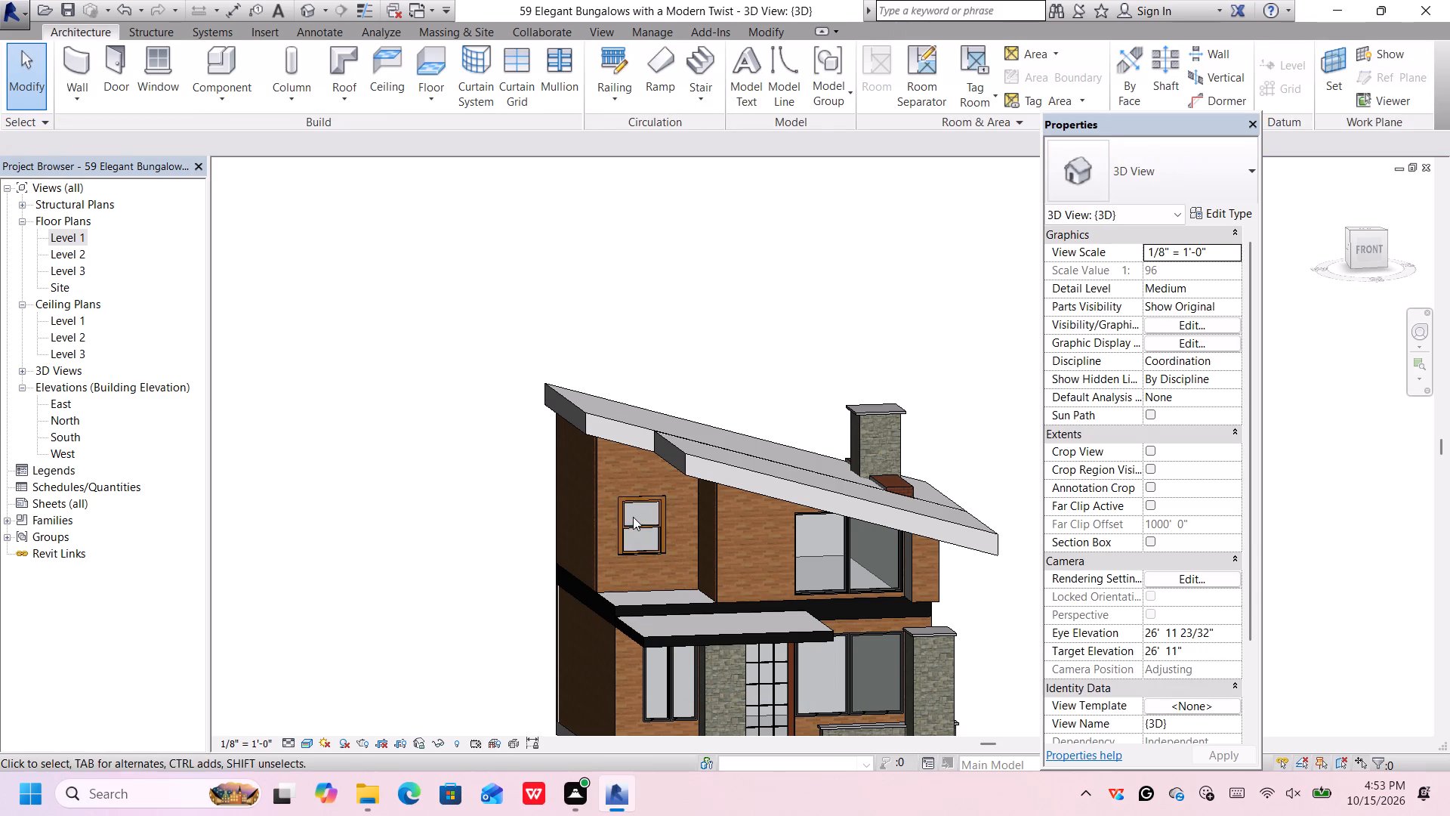
Set the new upper-storey window type's sash material to Structure, Steel Bar Joist Layer.
{"action": "left_click", "coordinate": [630, 522]}
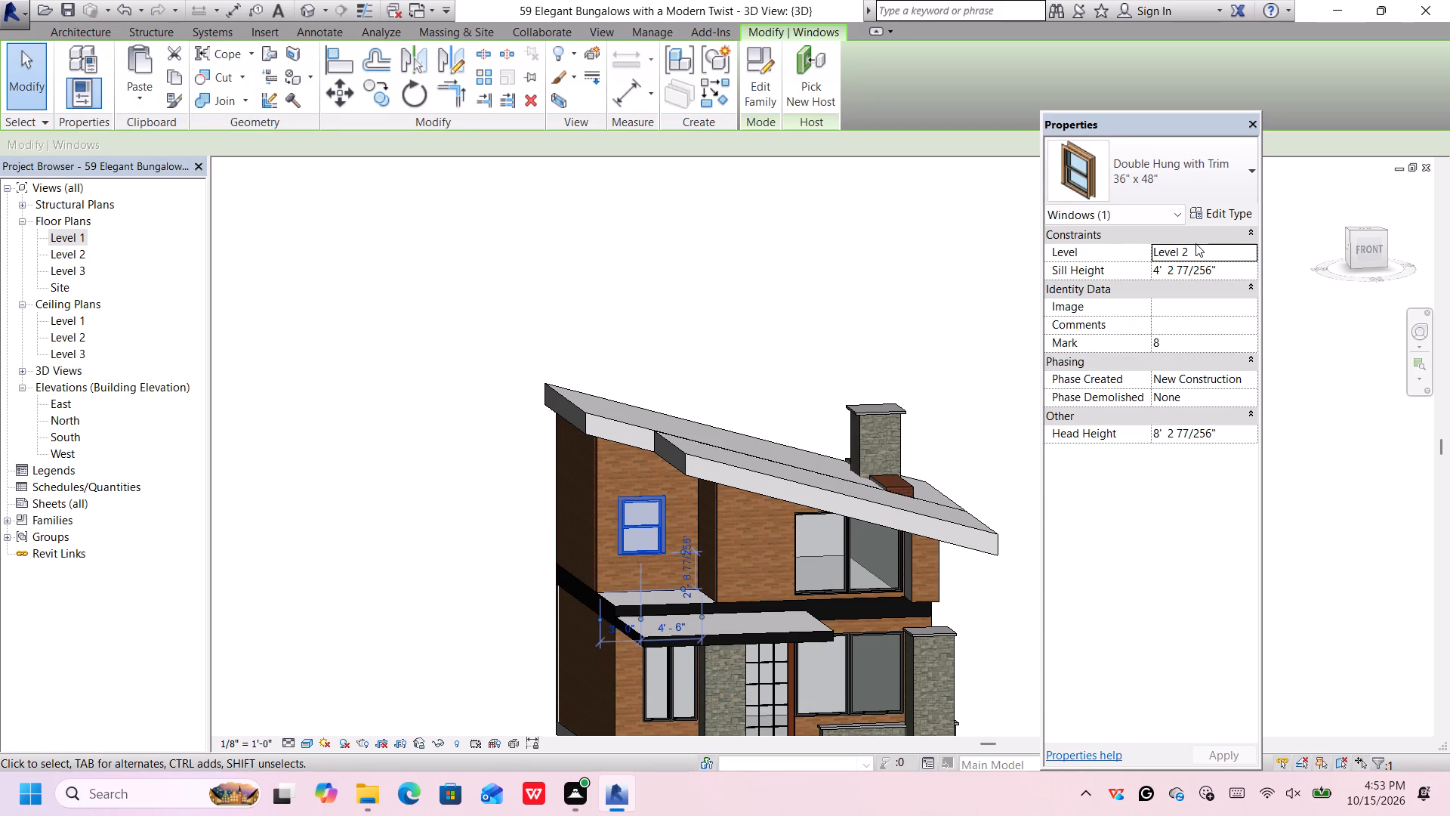
{"action": "left_click", "coordinate": [1217, 212]}
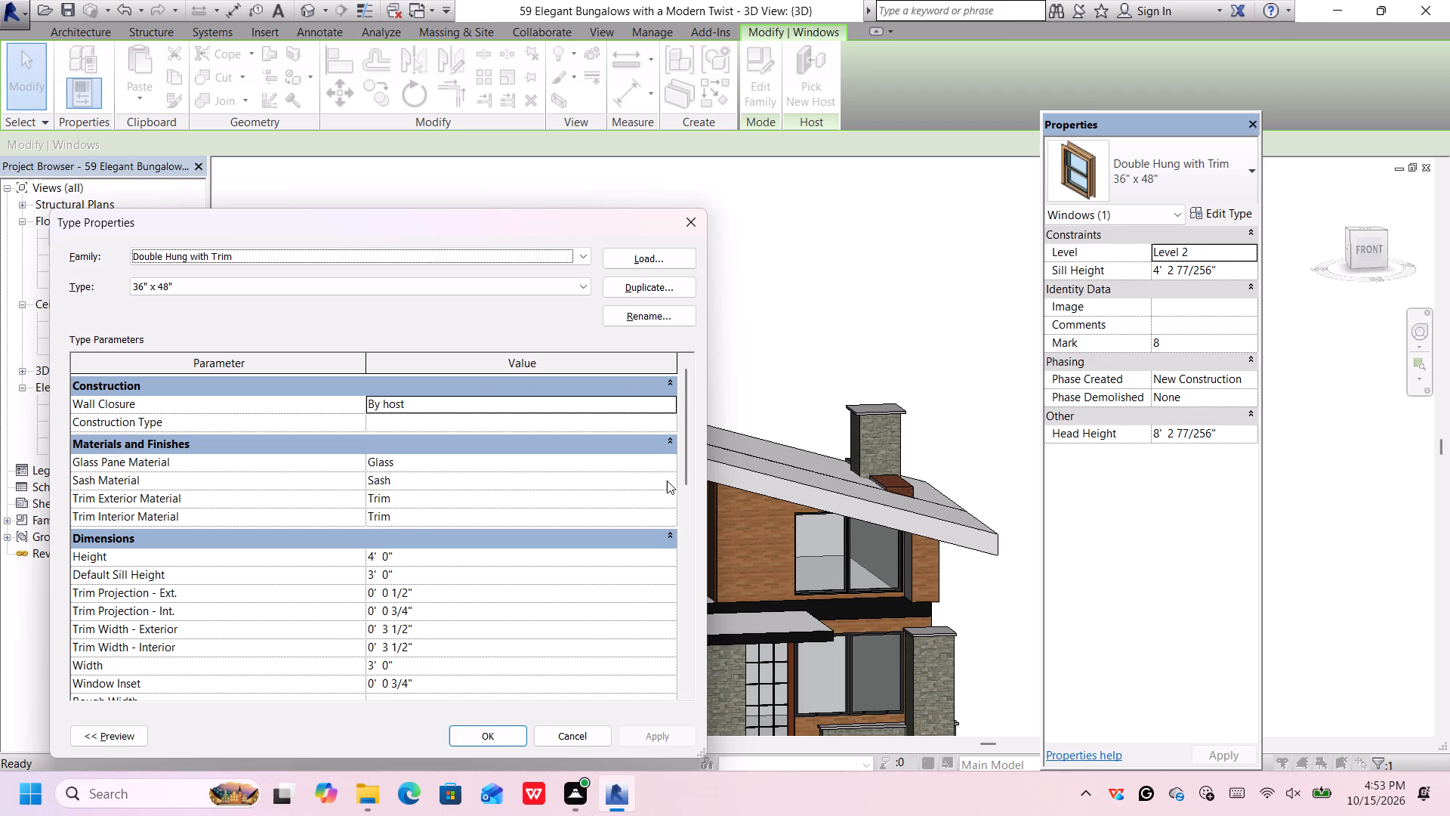
{"action": "left_click", "coordinate": [667, 481]}
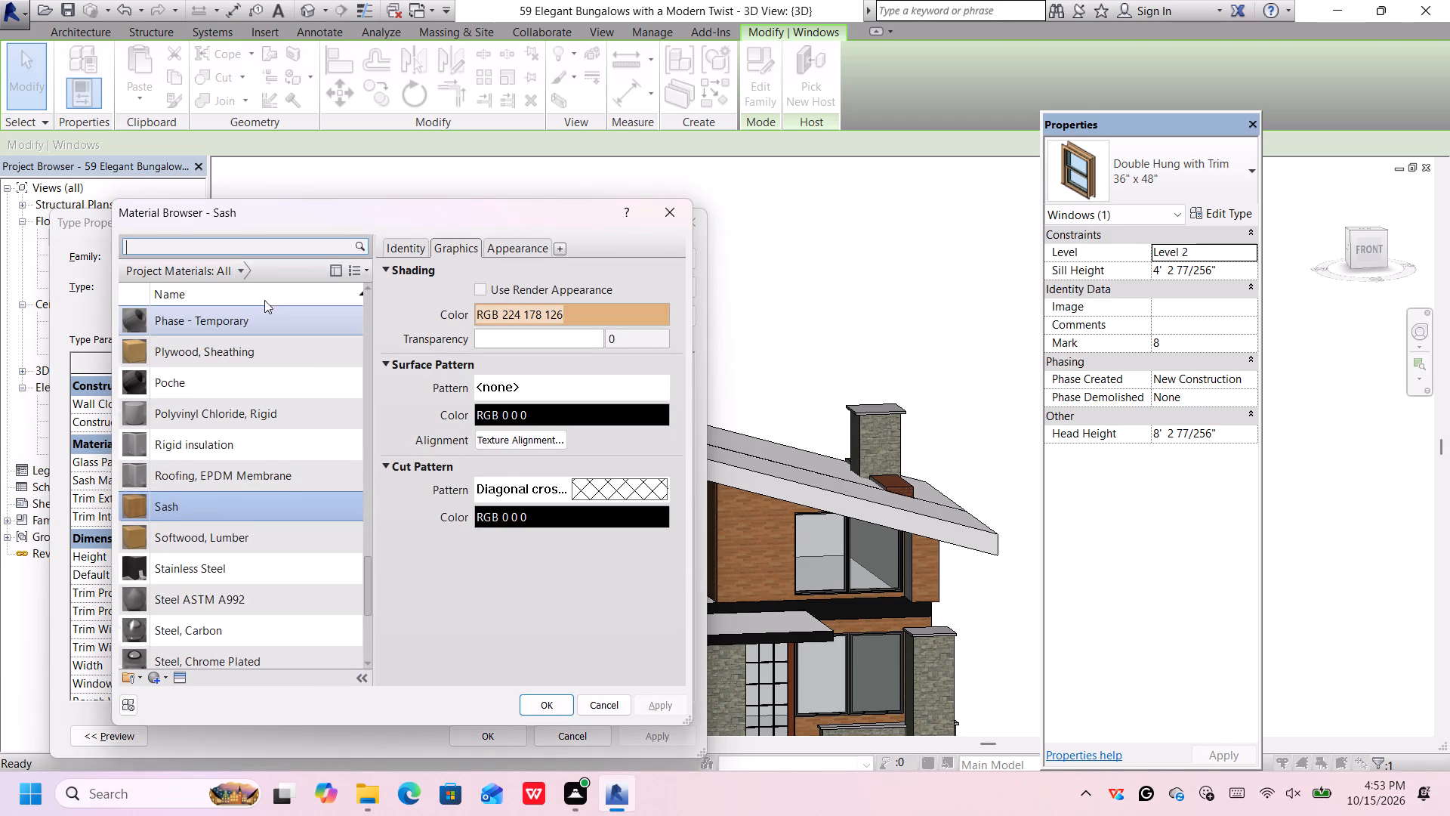
{"action": "left_click", "coordinate": [242, 269]}
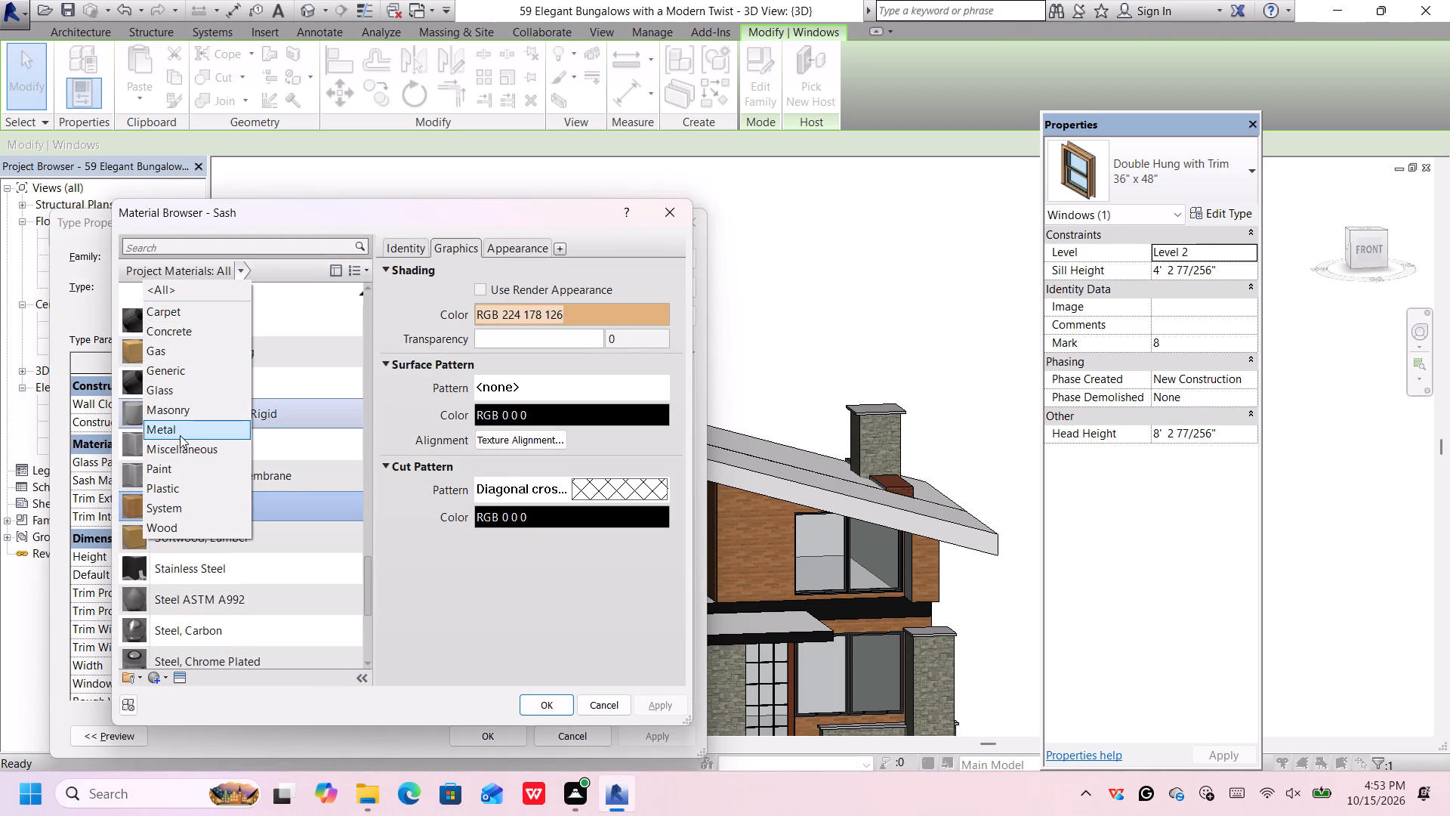
{"action": "left_click", "coordinate": [180, 435]}
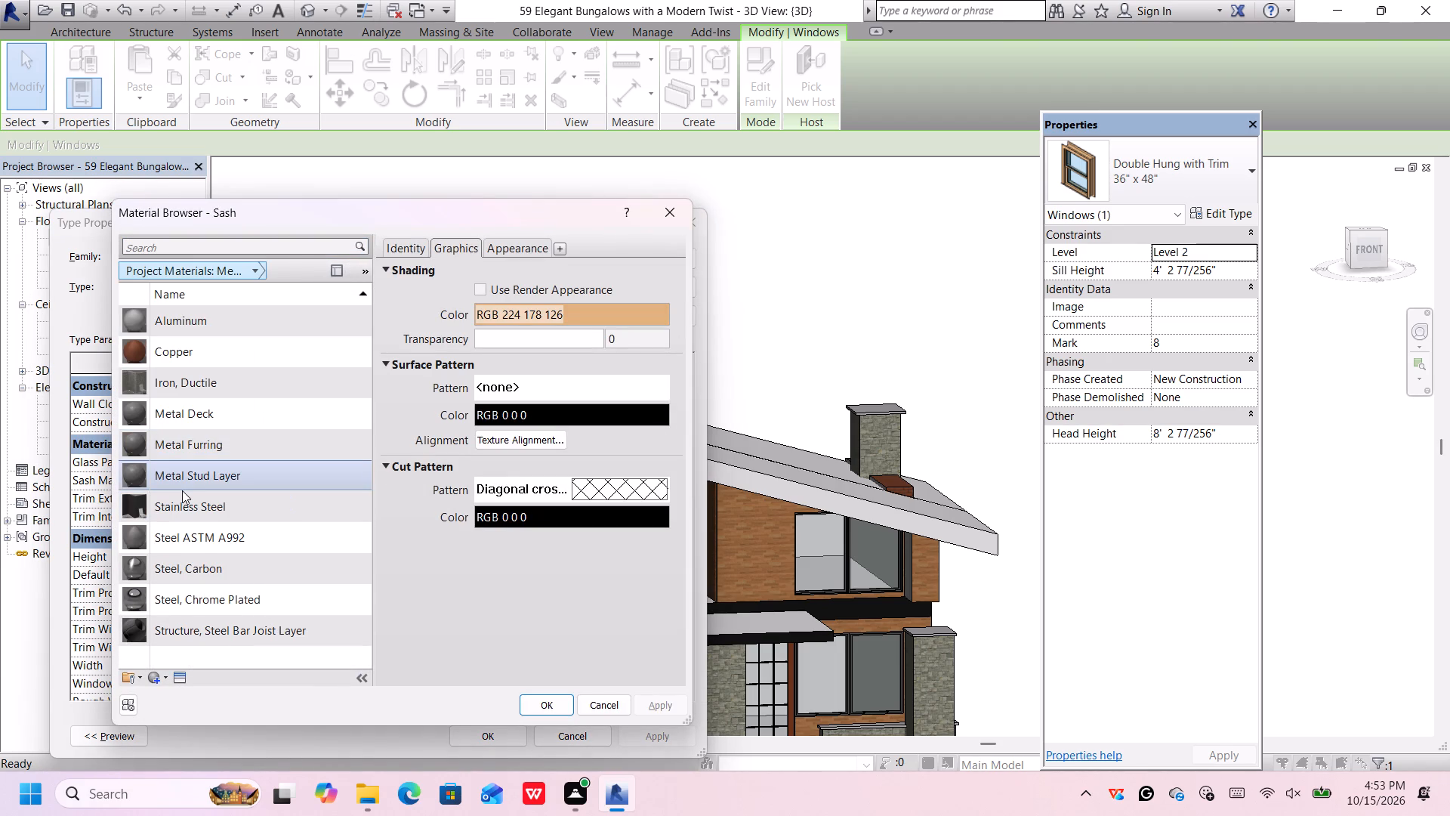
{"action": "left_click", "coordinate": [227, 415]}
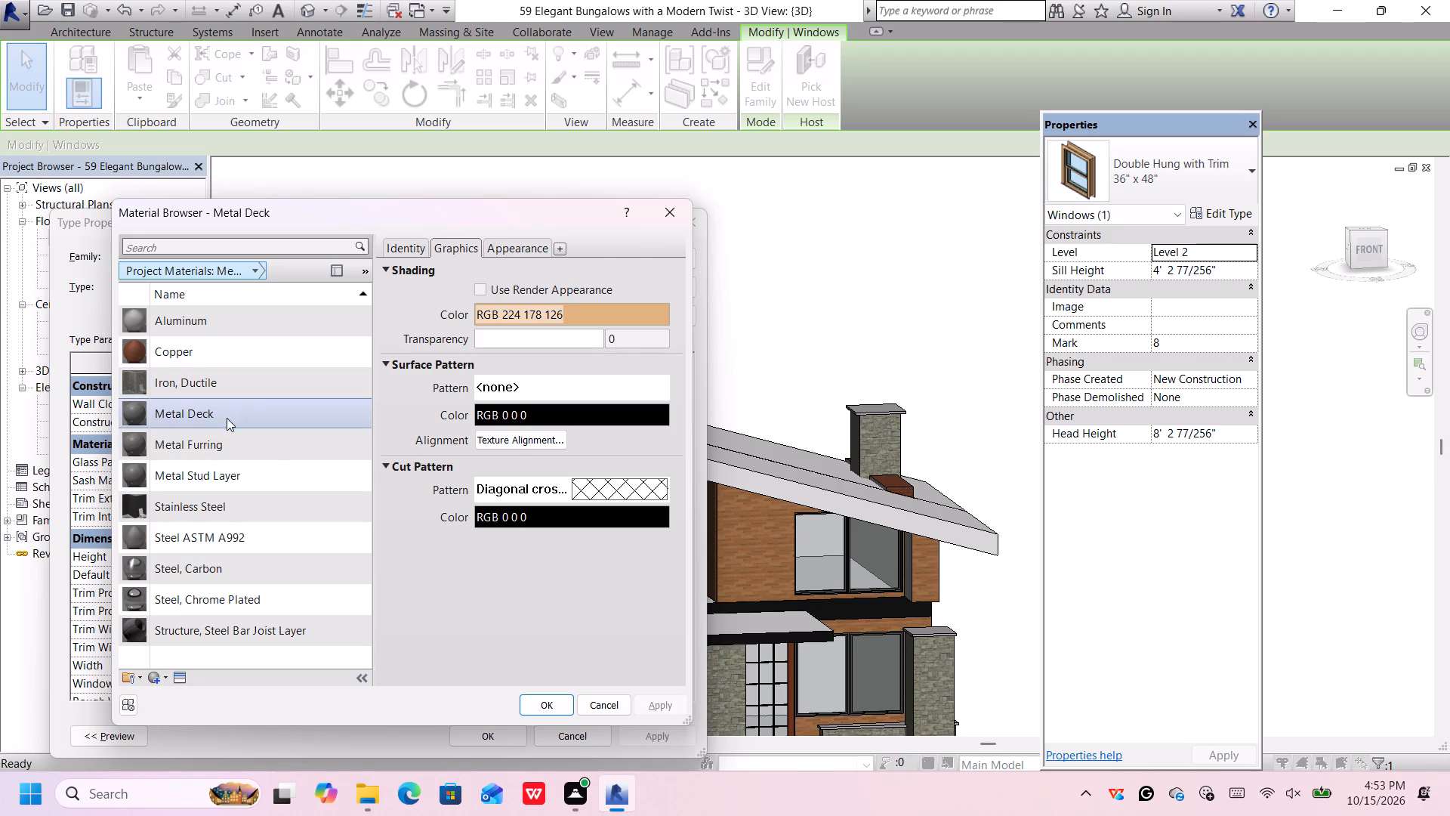
{"action": "left_click", "coordinate": [274, 632]}
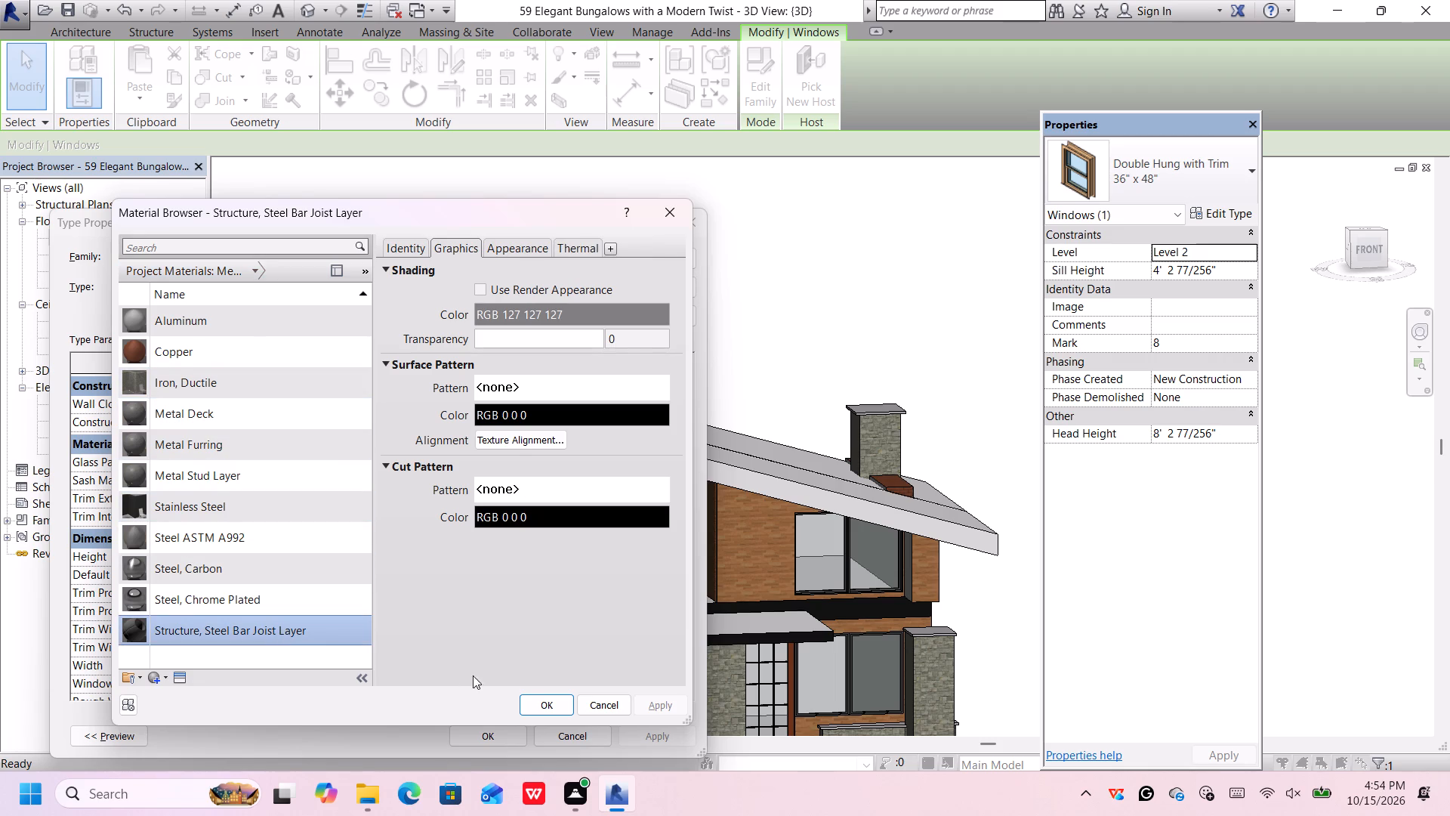
{"action": "left_click", "coordinate": [538, 706]}
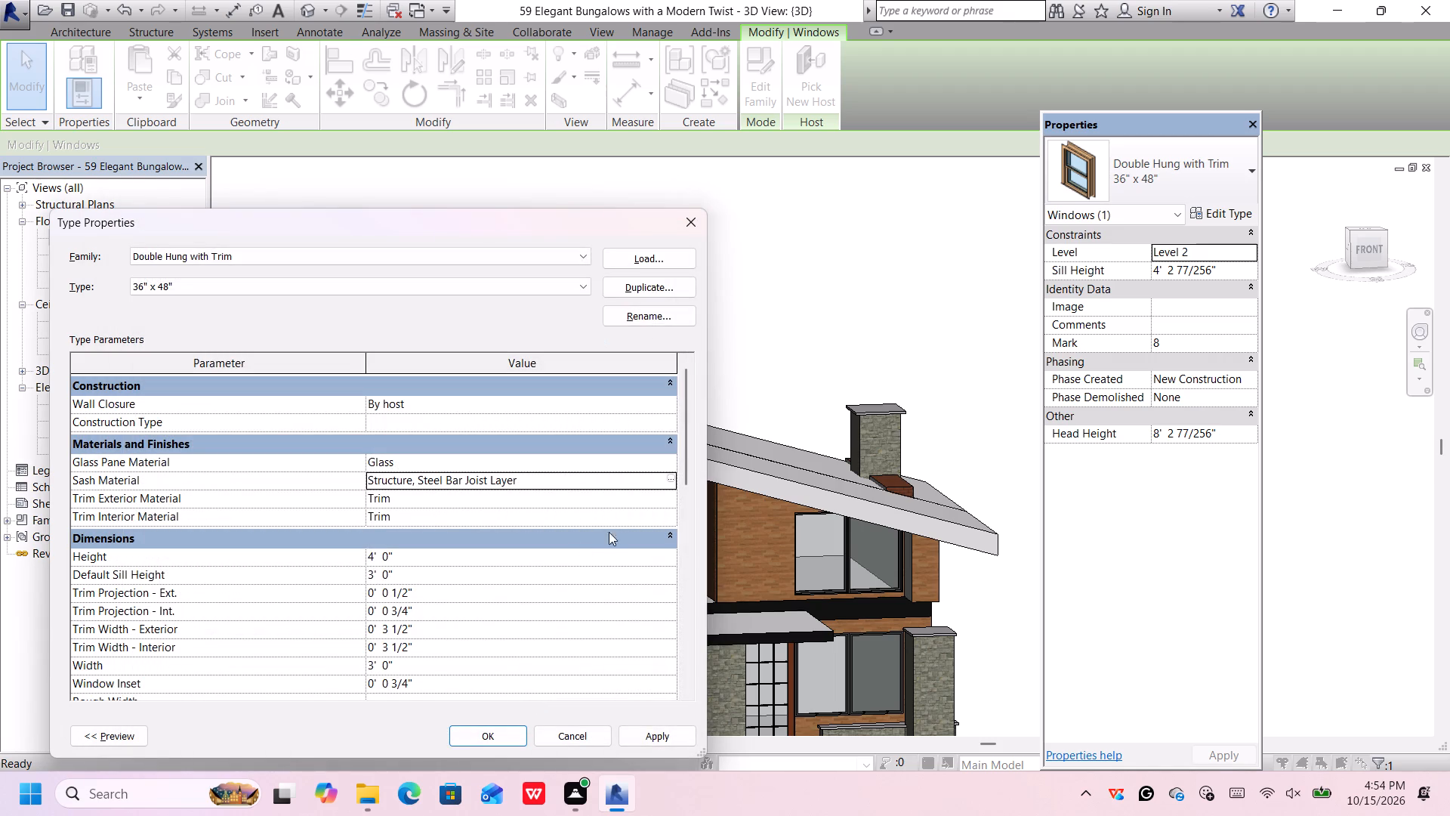
Set both the exterior and interior trim materials of the double-hung window type to Vapor Retarder.
{"action": "left_click", "coordinate": [671, 503]}
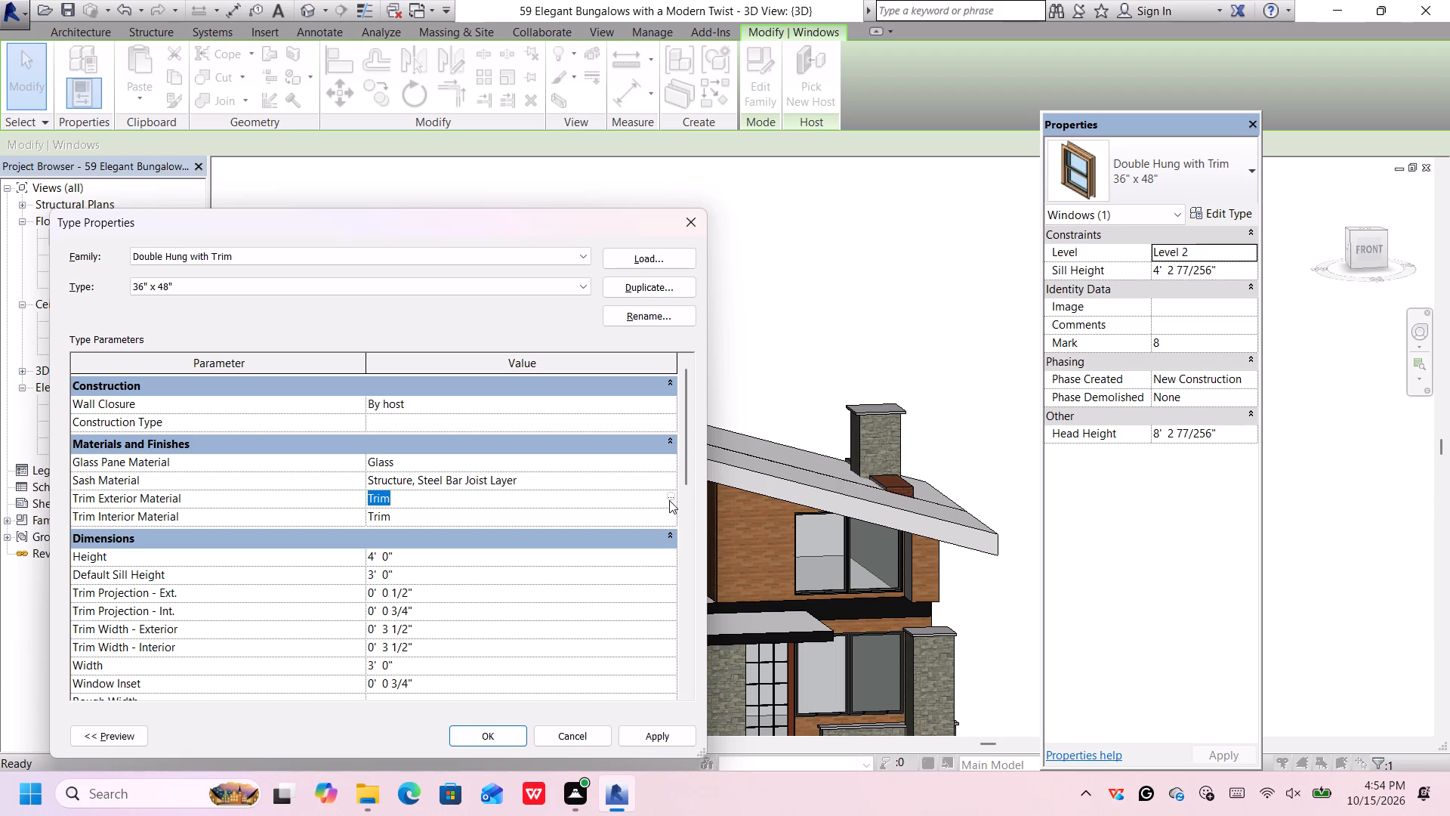
{"action": "left_click", "coordinate": [668, 496]}
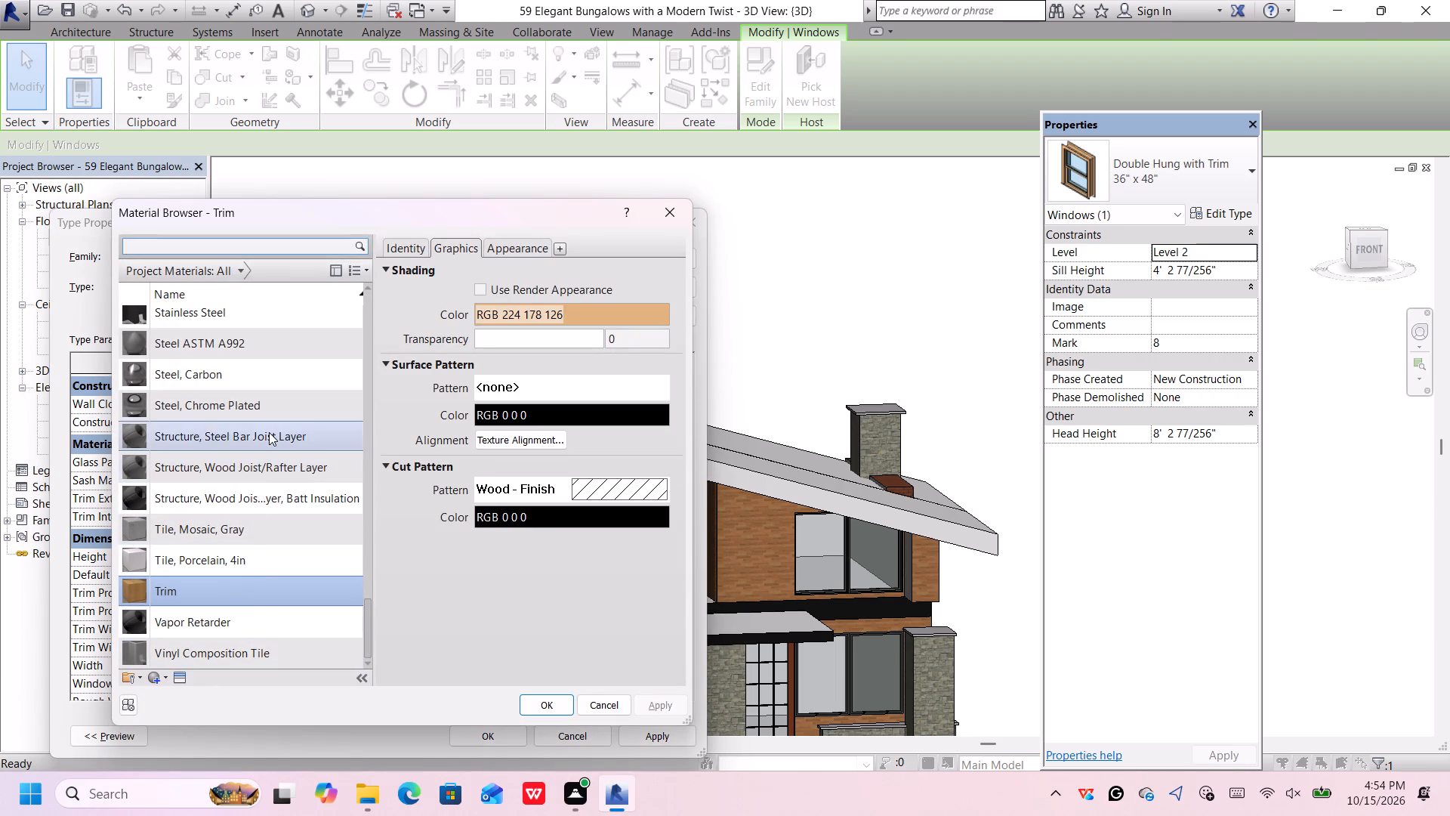
{"action": "left_click", "coordinate": [261, 621]}
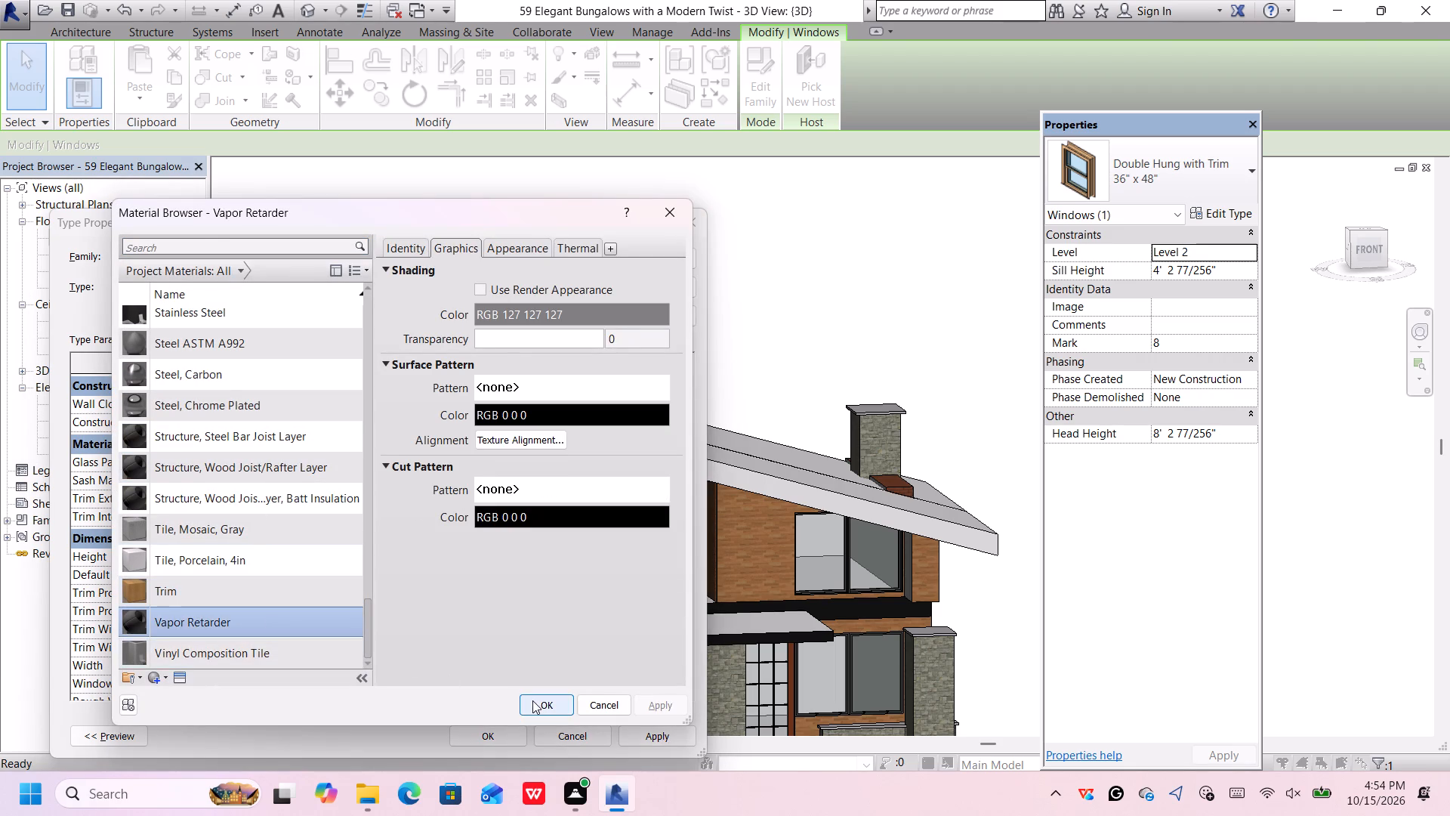
{"action": "left_click", "coordinate": [532, 700]}
{"action": "left_click", "coordinate": [673, 514]}
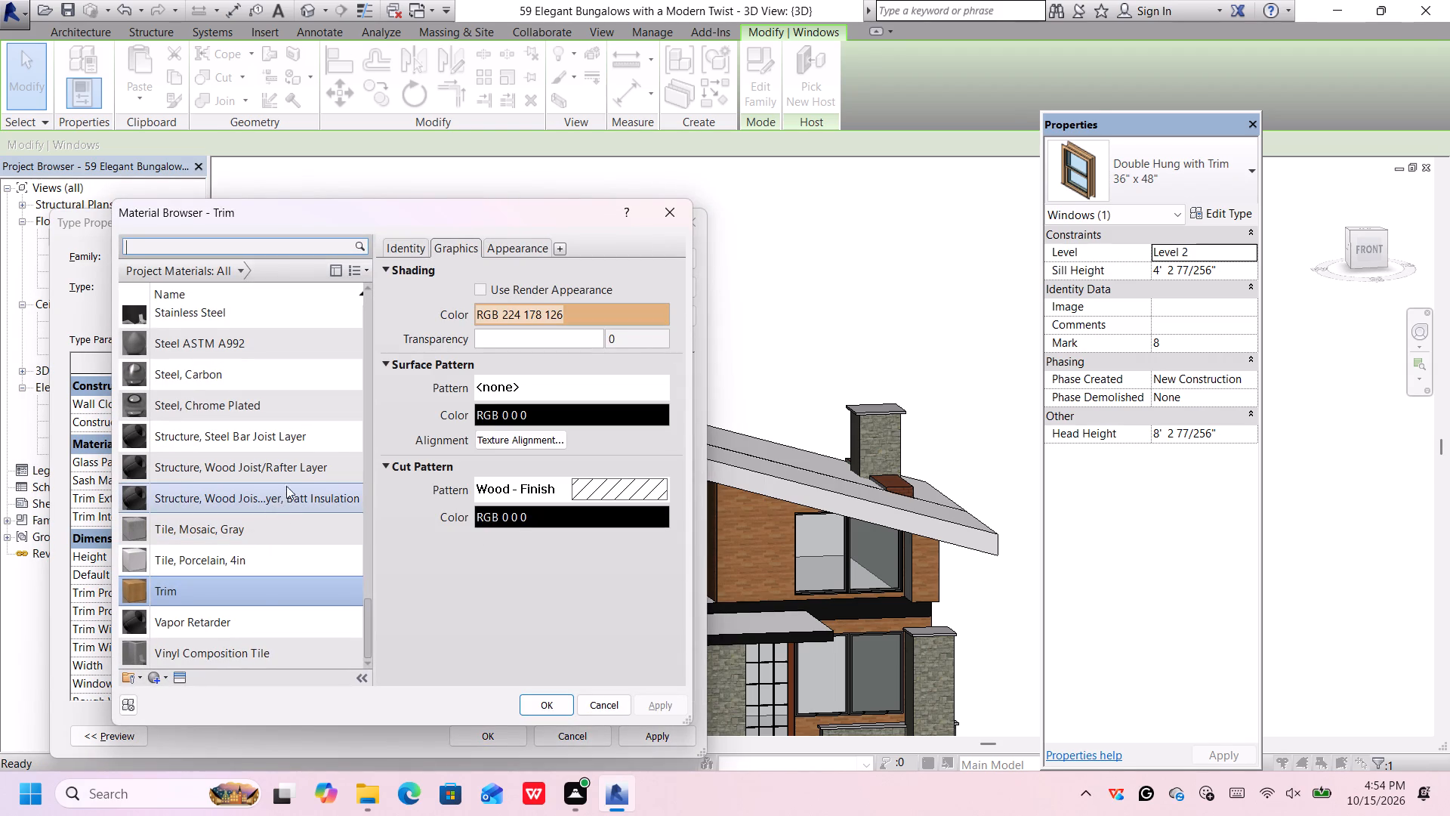
{"action": "left_click", "coordinate": [264, 617]}
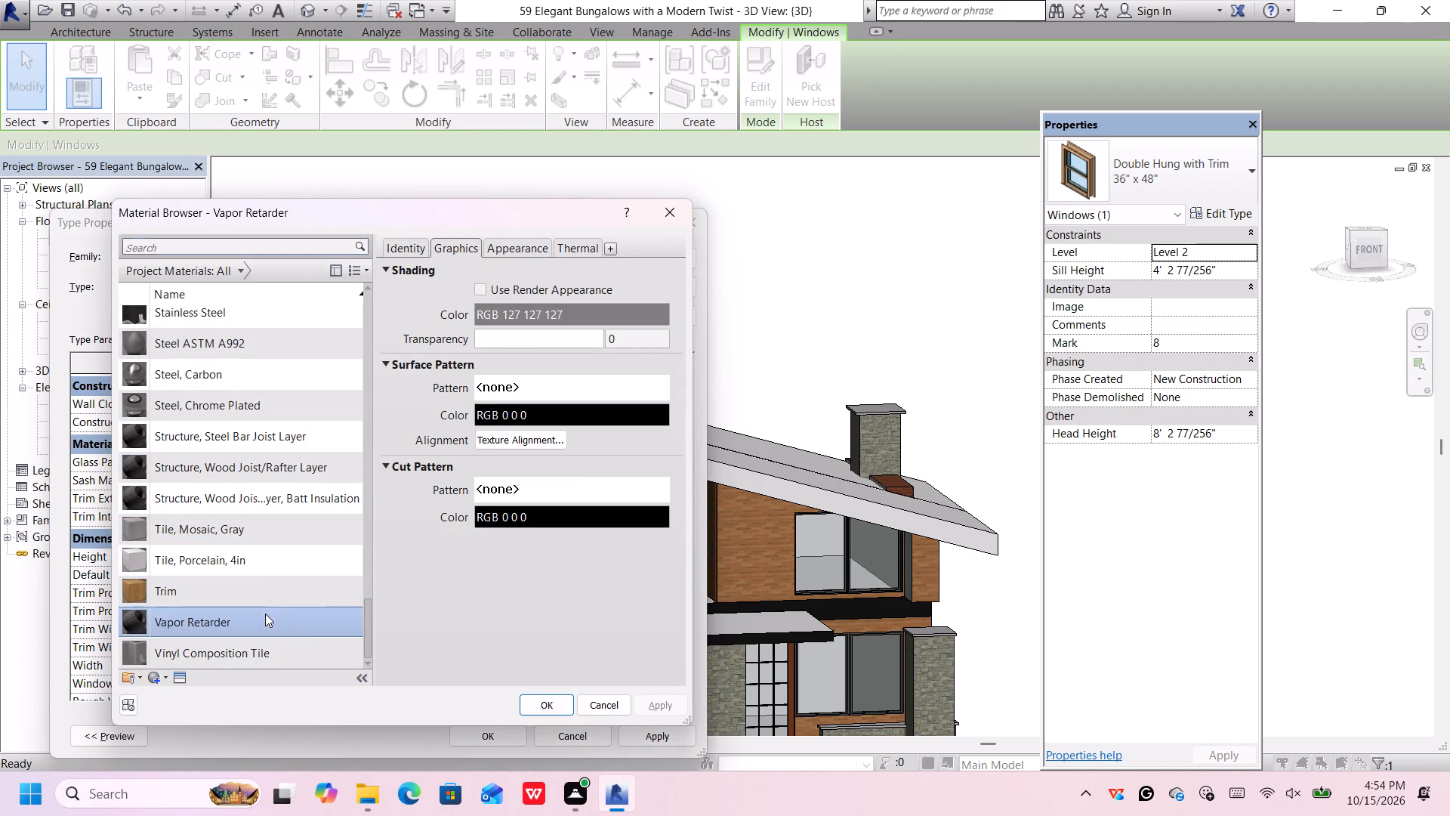
{"action": "left_click", "coordinate": [545, 700]}
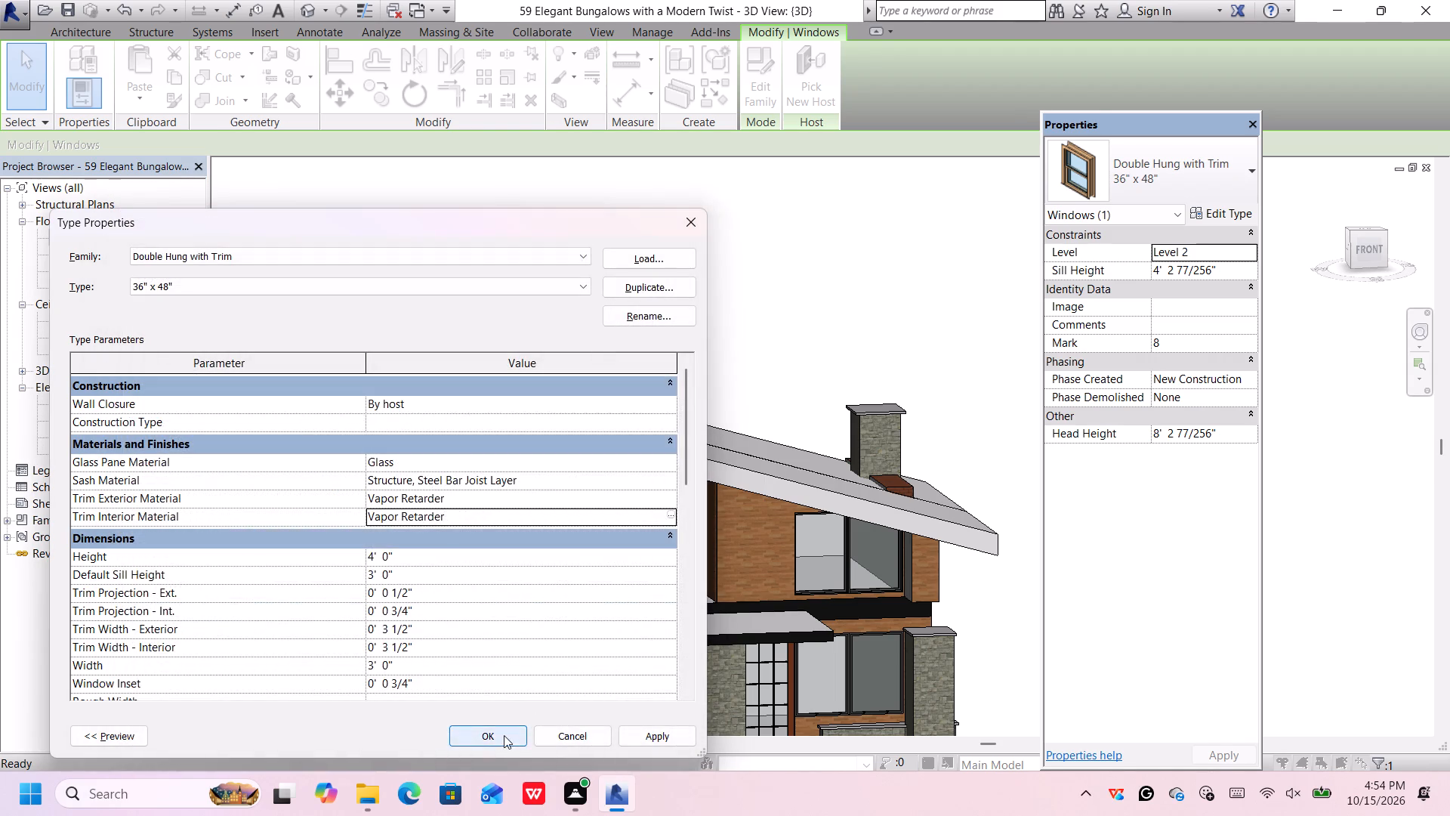
{"action": "left_click", "coordinate": [504, 735]}
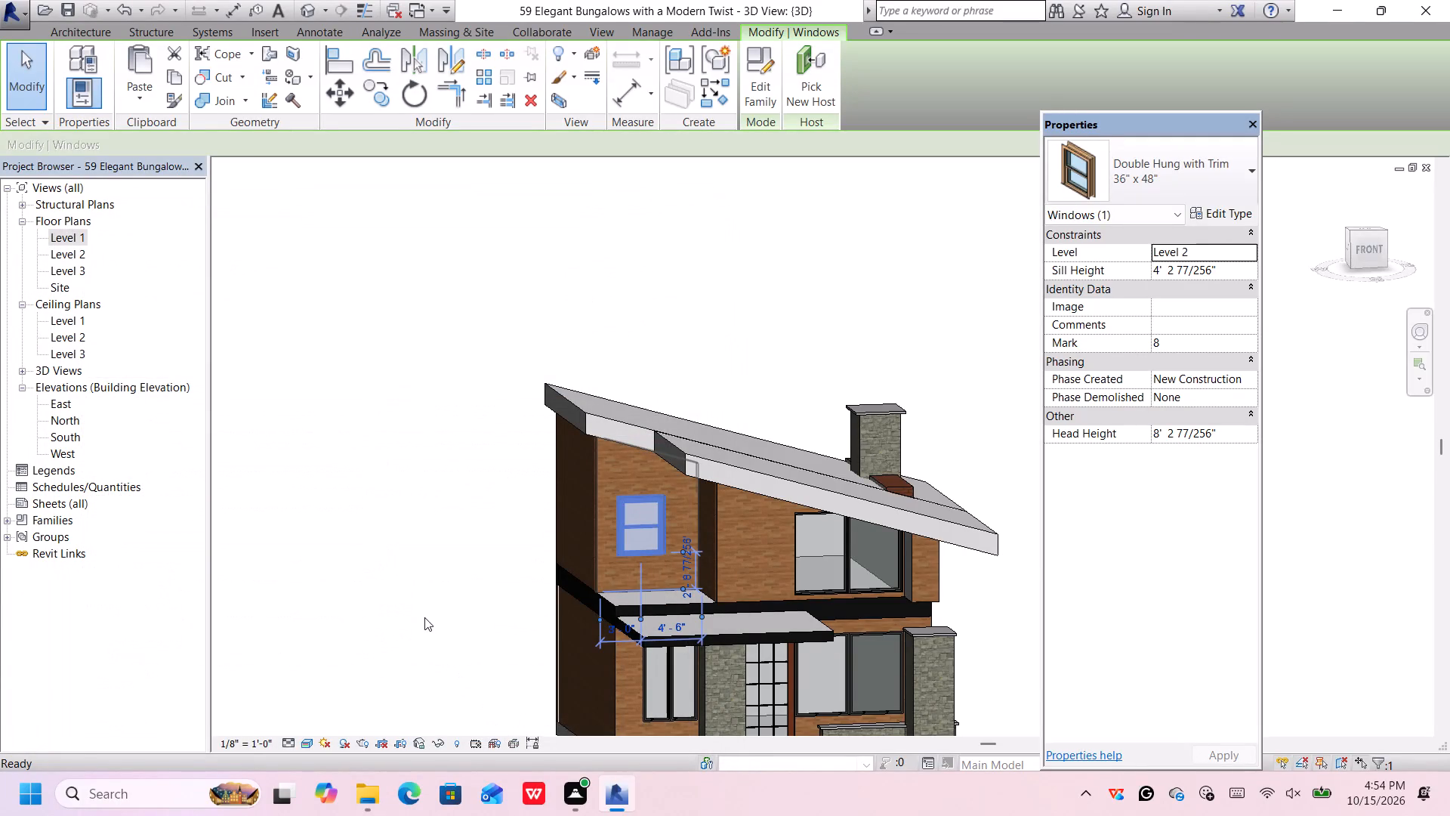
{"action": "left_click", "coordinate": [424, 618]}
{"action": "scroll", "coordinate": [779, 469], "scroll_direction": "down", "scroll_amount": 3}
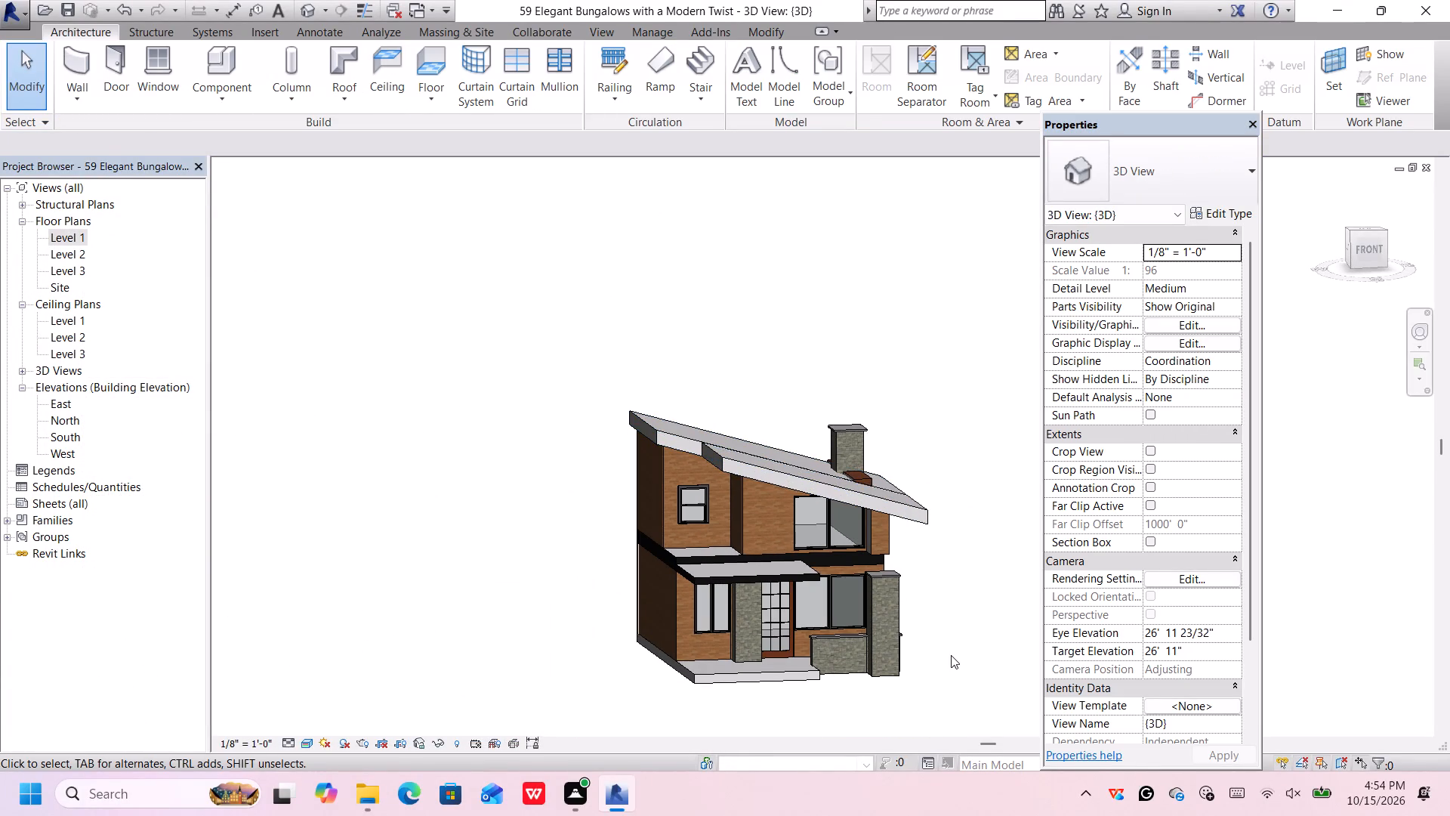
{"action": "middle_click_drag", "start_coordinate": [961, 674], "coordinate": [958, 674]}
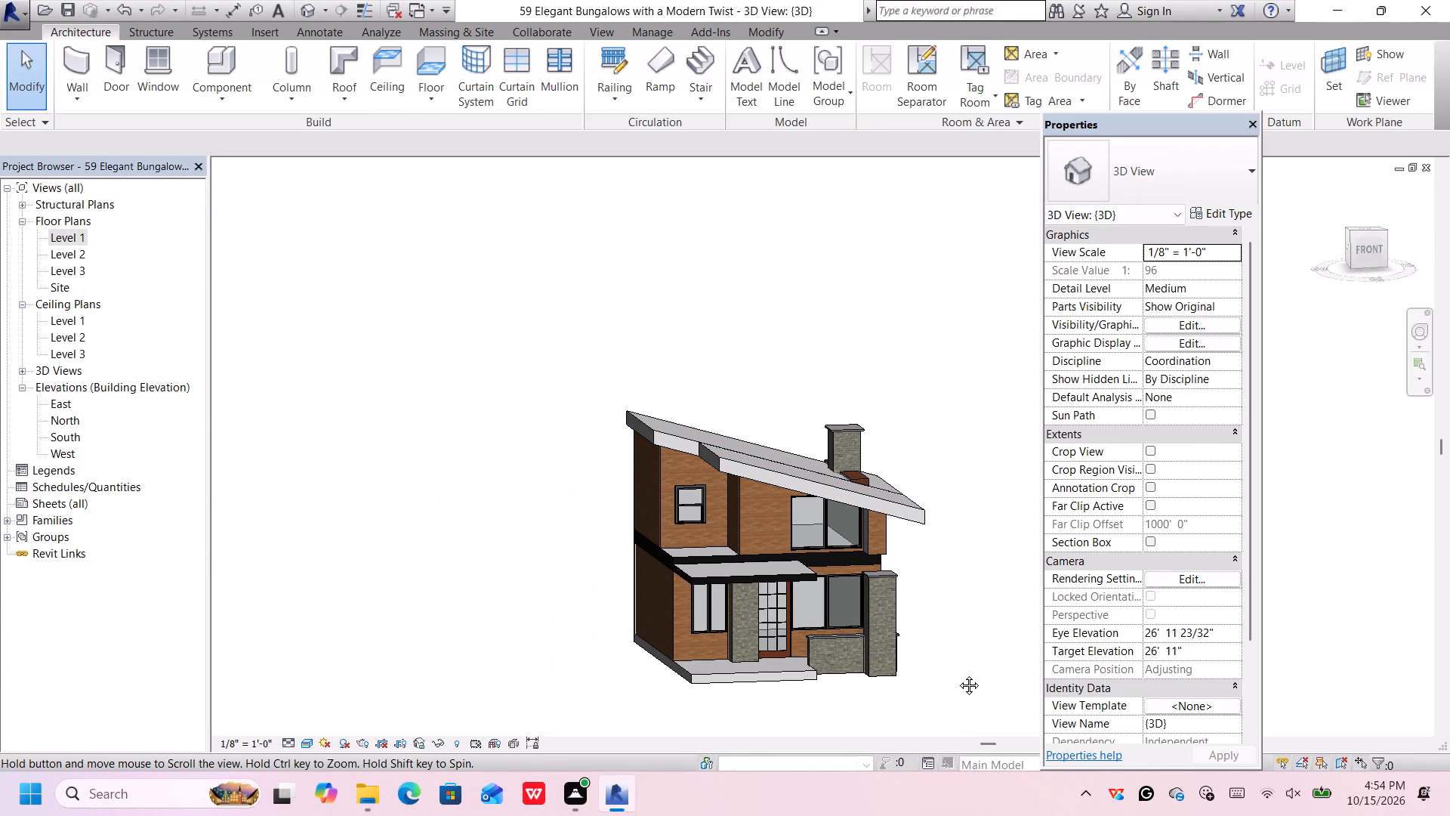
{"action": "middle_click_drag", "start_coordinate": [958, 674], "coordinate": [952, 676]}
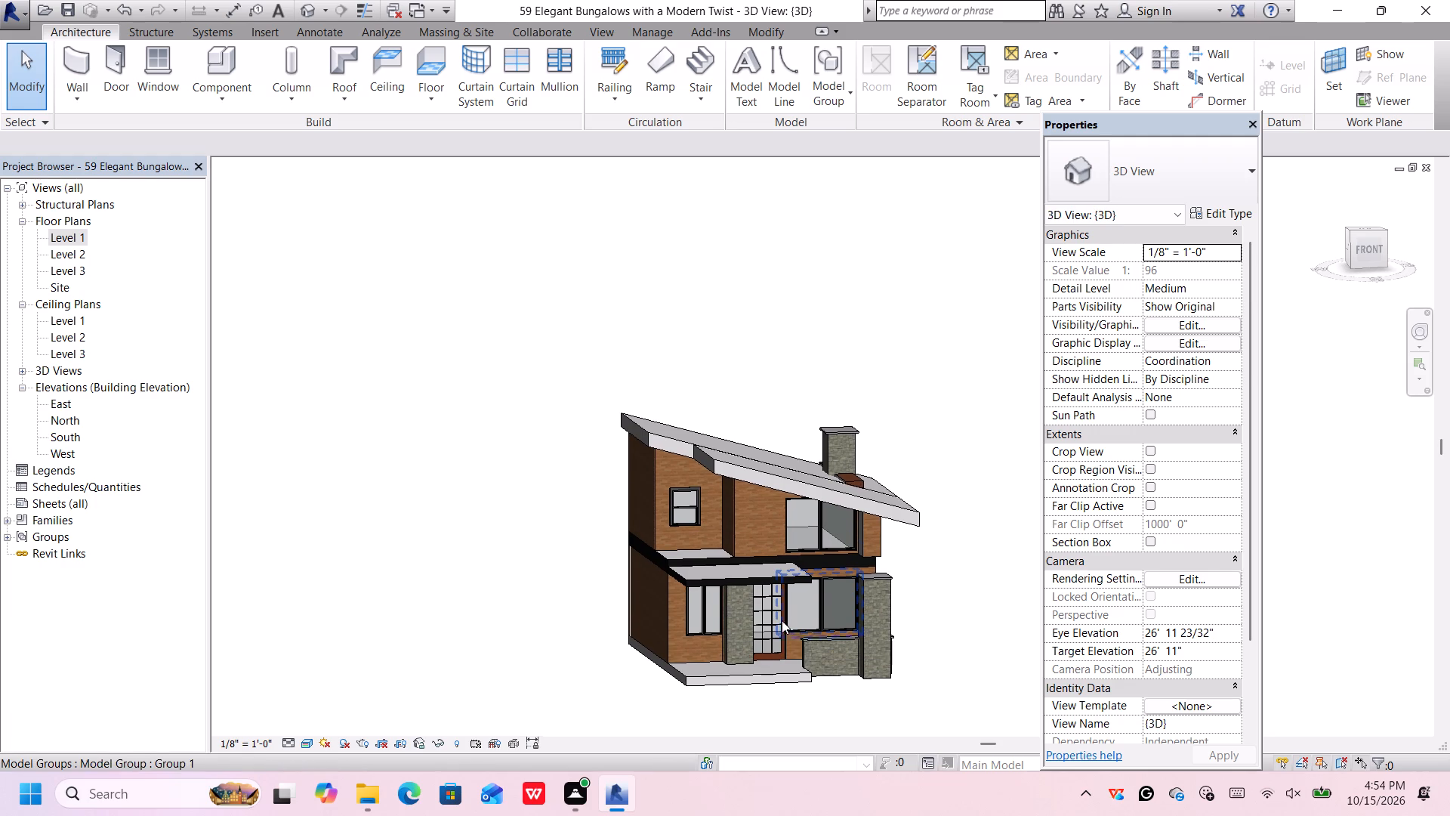
Reload the Rectangular Column family from the US Imperial Columns library as an architectural column, overwriting the existing version.
{"action": "left_click", "coordinate": [302, 98]}
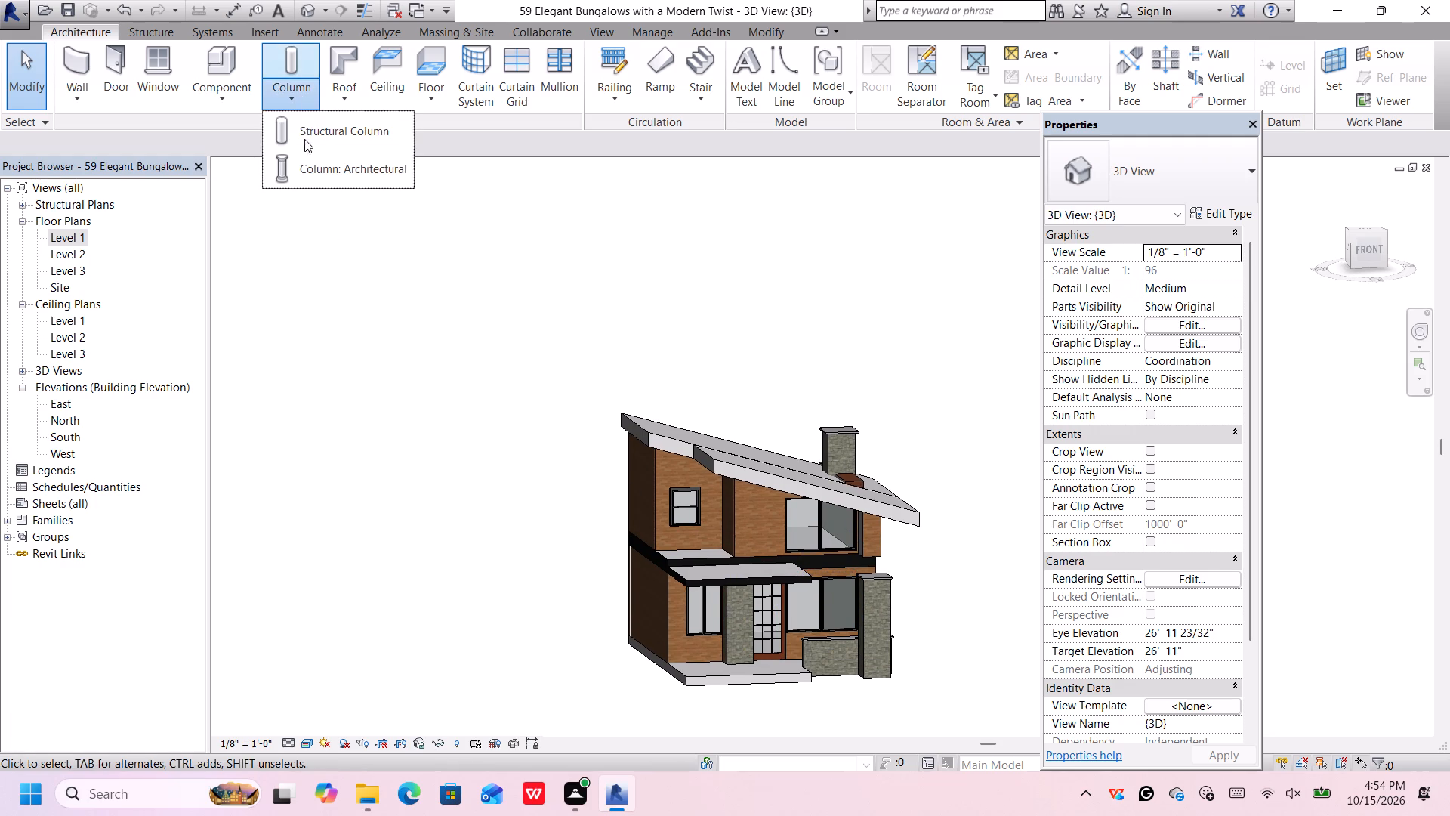
{"action": "left_click", "coordinate": [312, 161]}
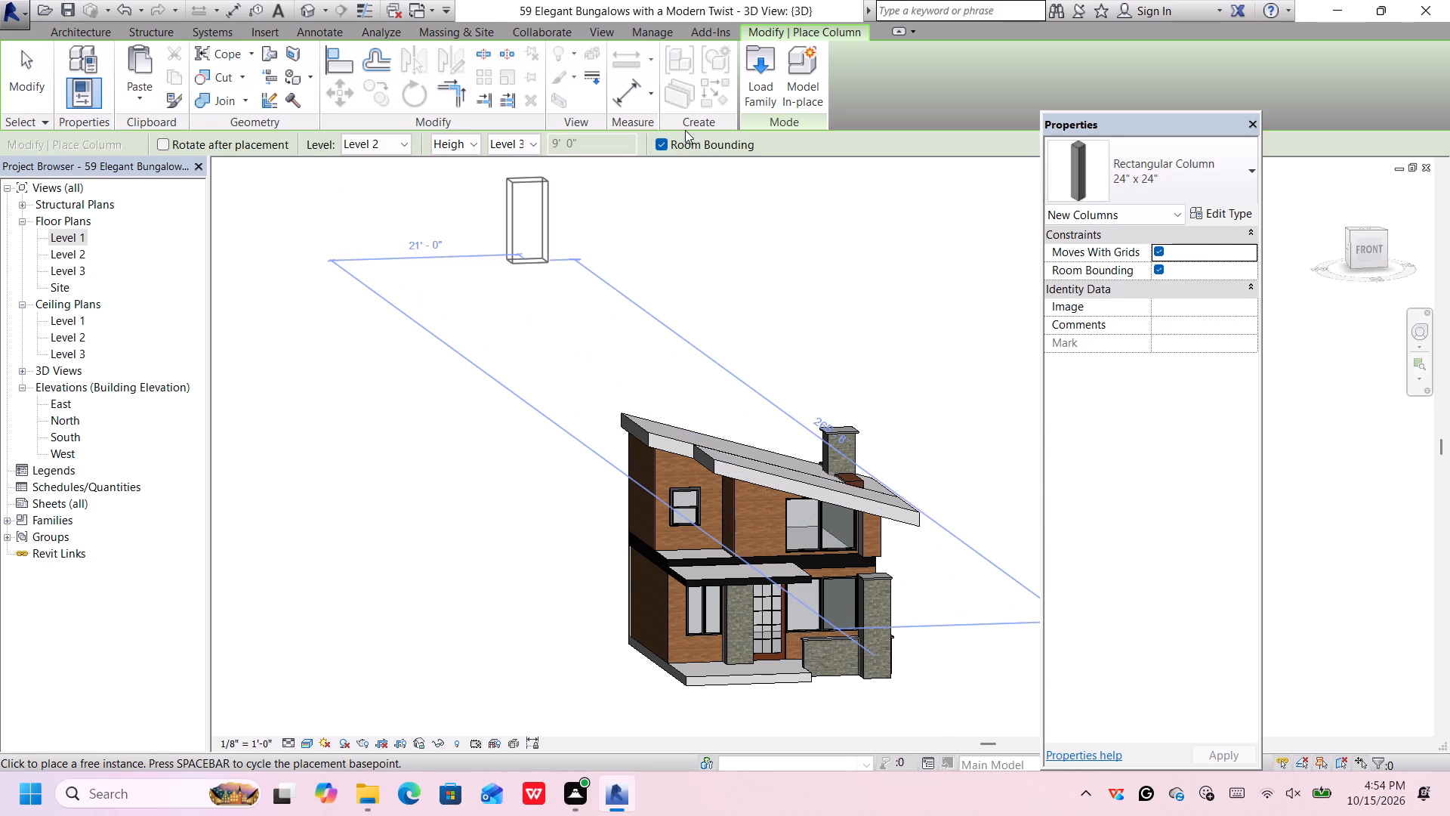
{"action": "double_click", "coordinate": [763, 95]}
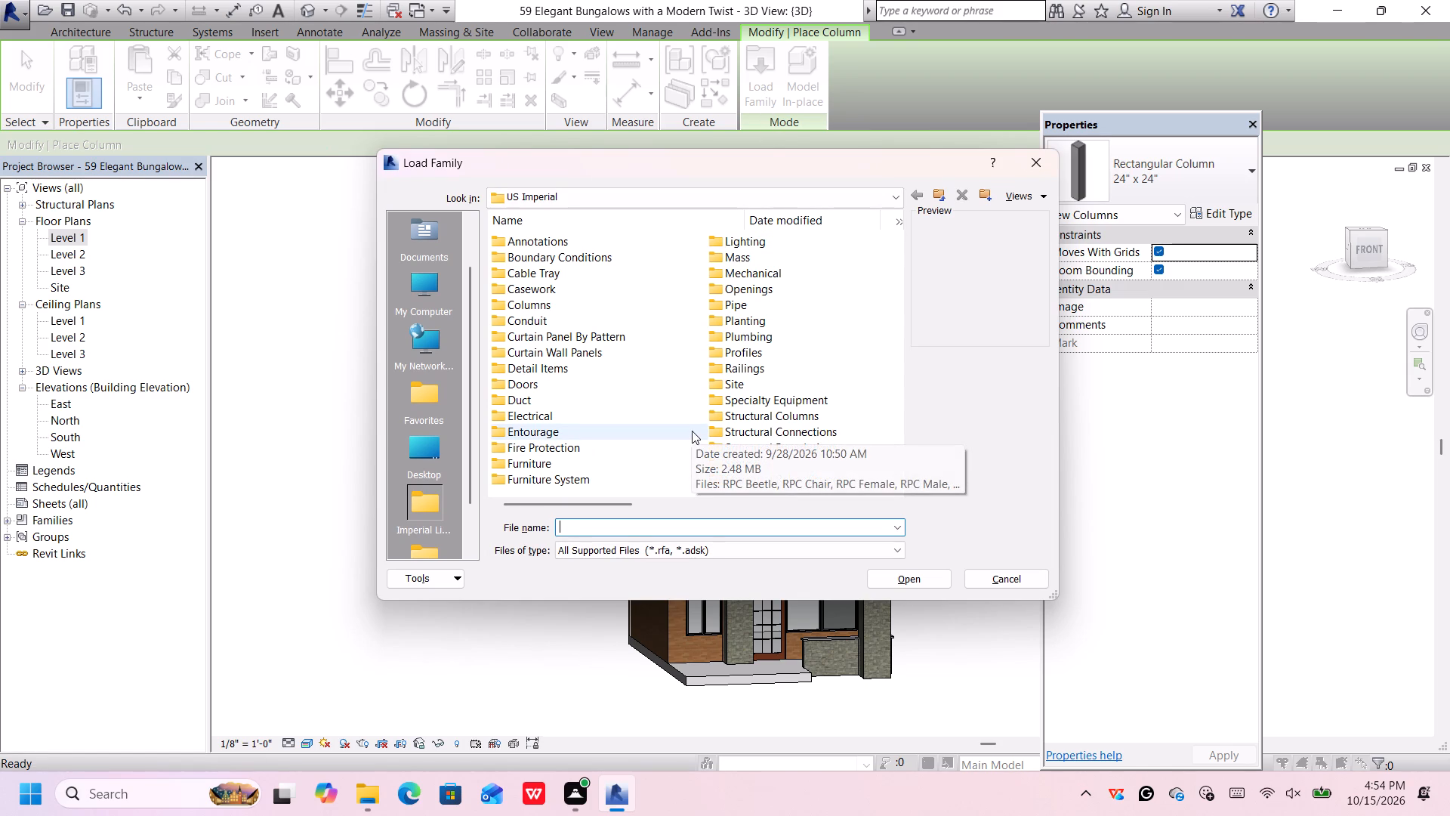
{"action": "left_click", "coordinate": [594, 309]}
{"action": "double_click", "coordinate": [594, 309]}
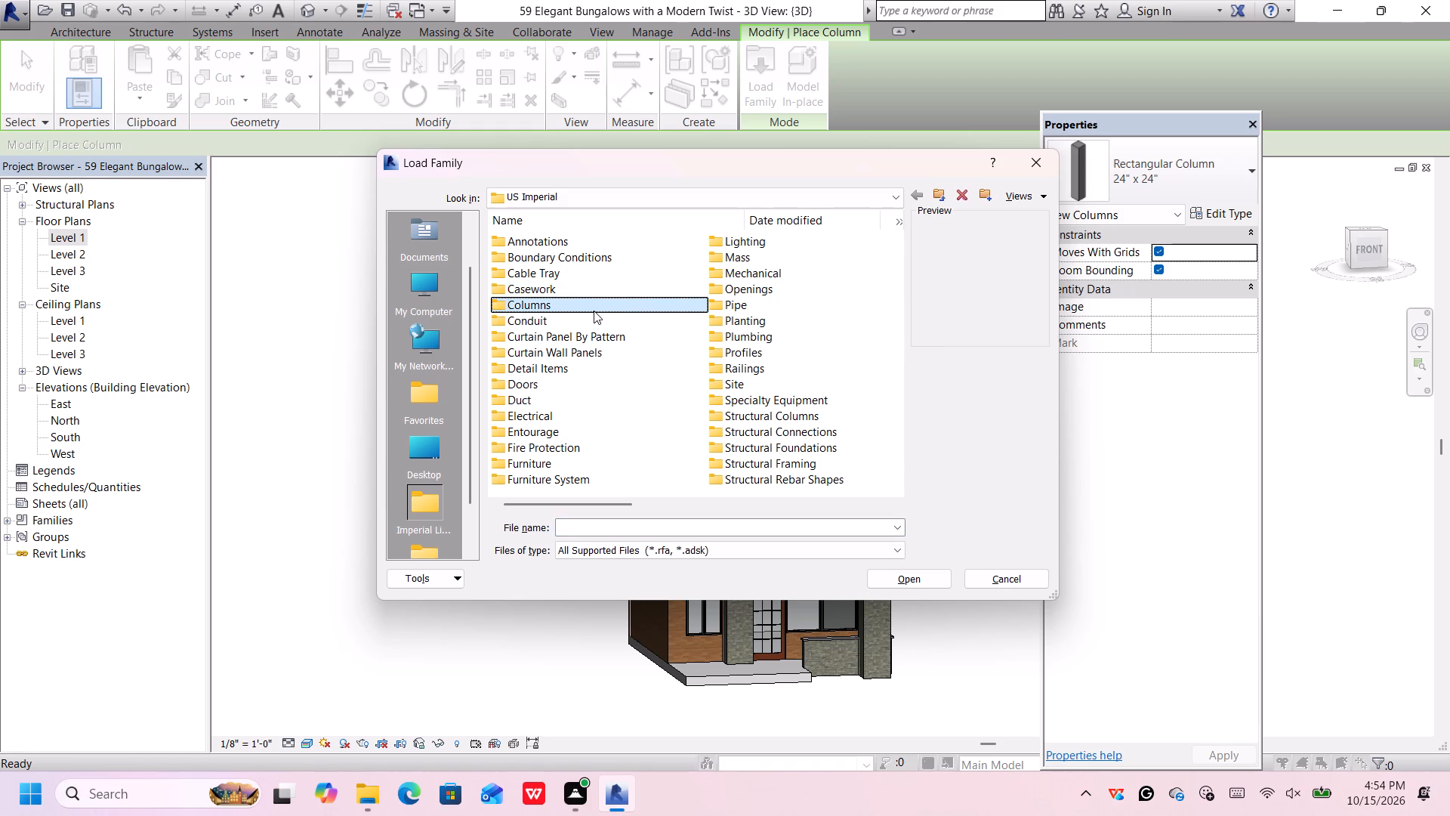
{"action": "double_click", "coordinate": [604, 304]}
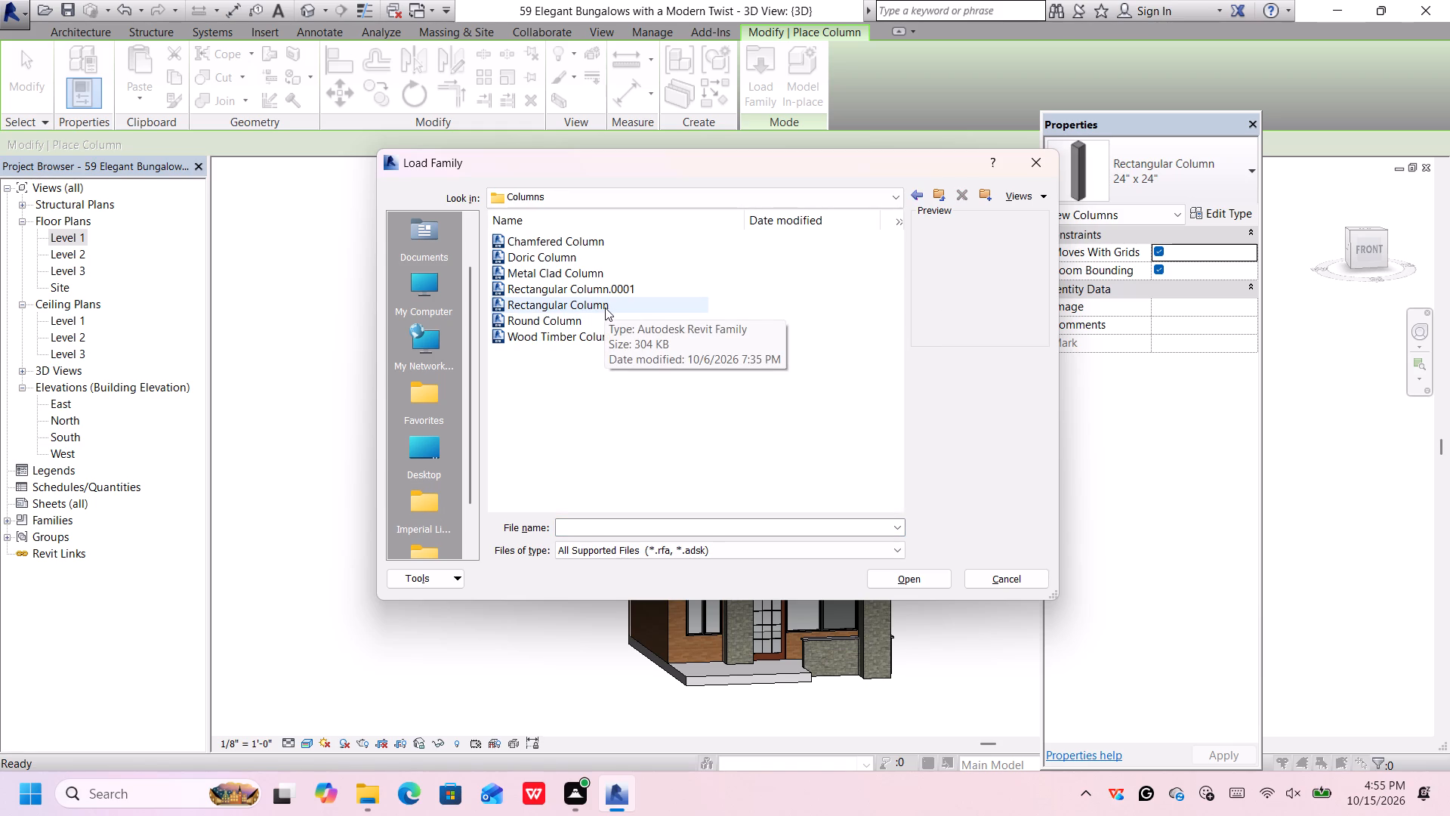
{"action": "left_click", "coordinate": [627, 257]}
{"action": "left_click", "coordinate": [637, 255]}
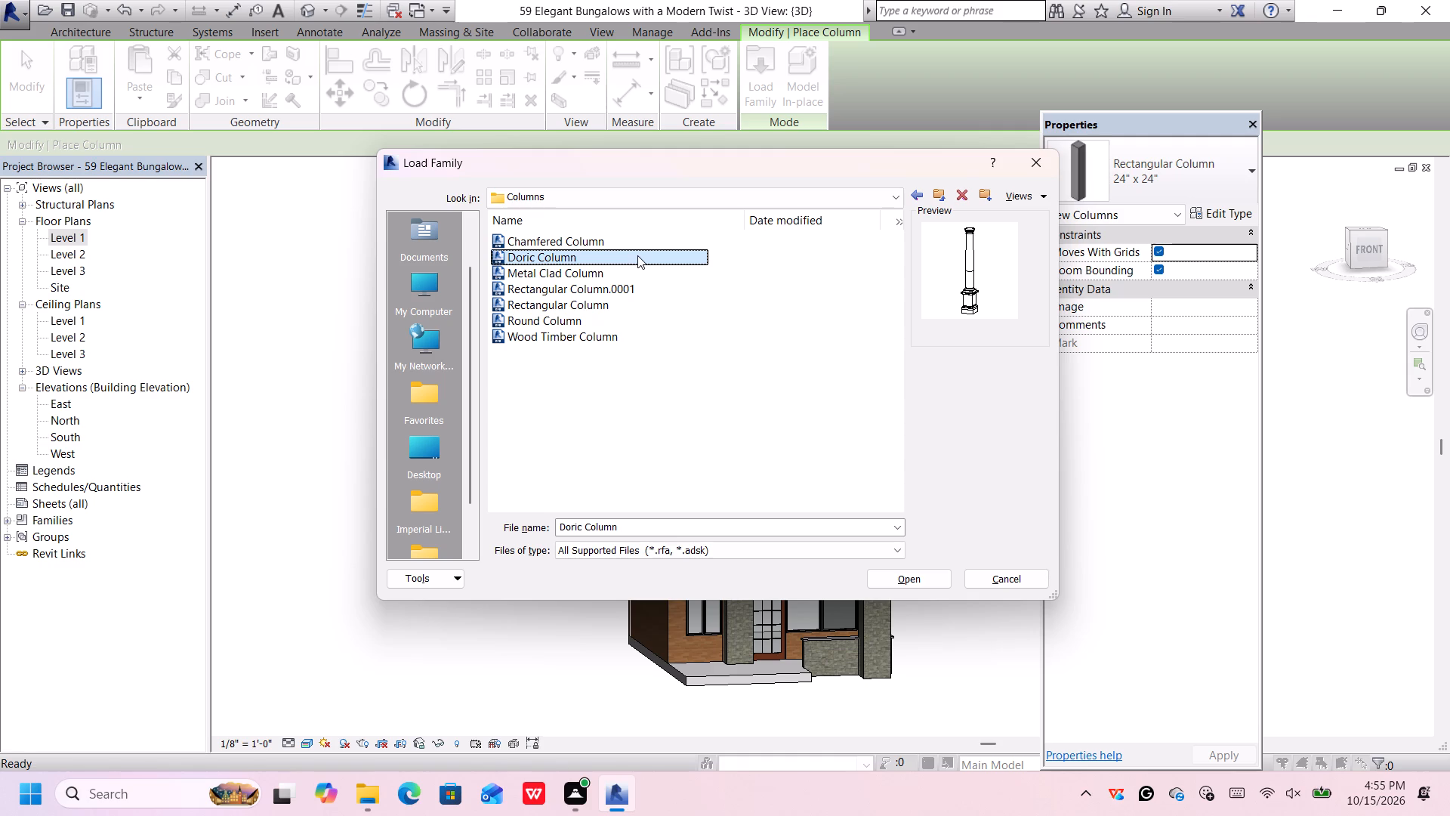
{"action": "left_click", "coordinate": [610, 240]}
{"action": "left_click", "coordinate": [618, 272]}
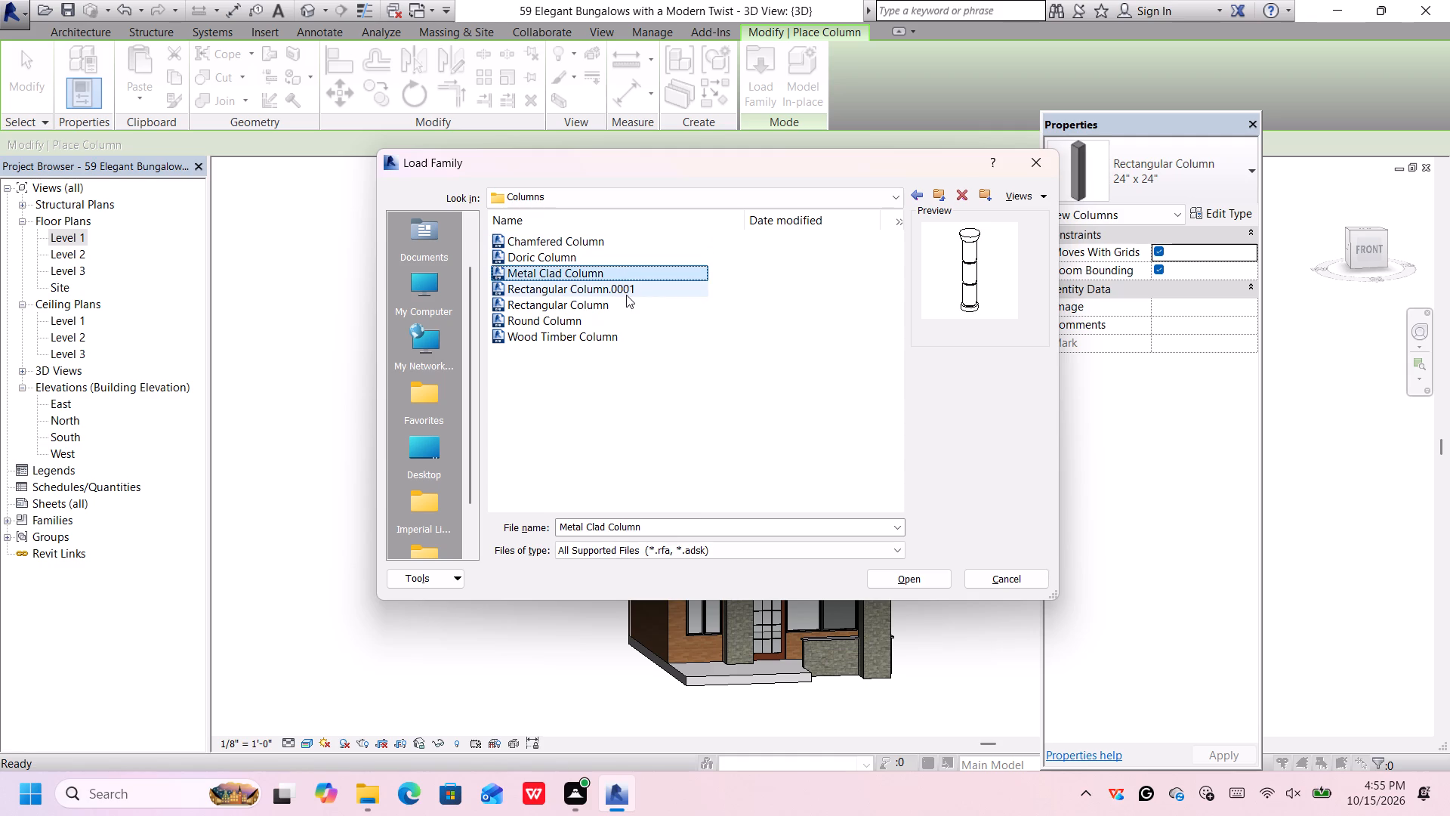
{"action": "left_click", "coordinate": [626, 295]}
{"action": "left_click", "coordinate": [628, 309]}
{"action": "left_click", "coordinate": [634, 325]}
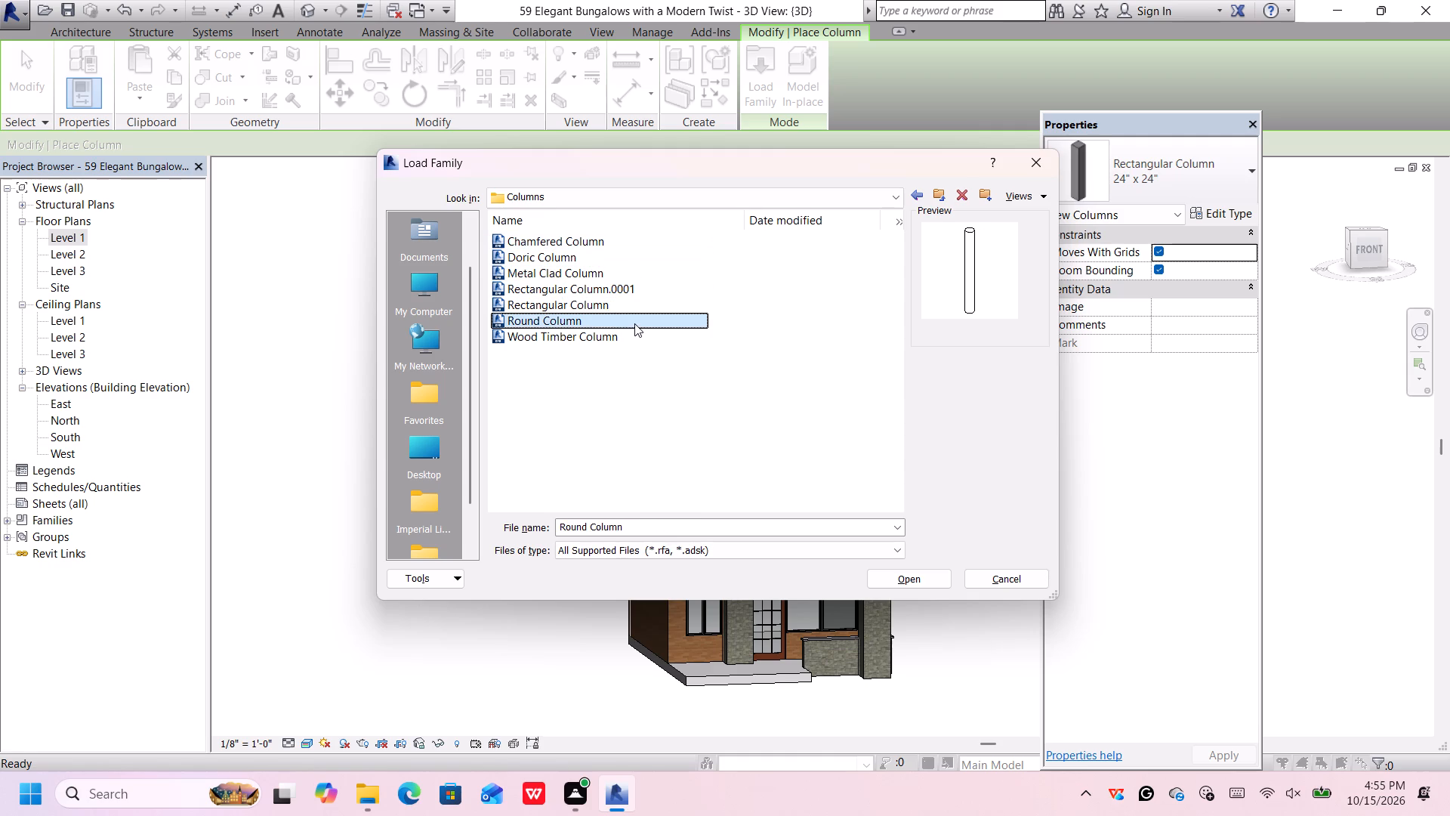
{"action": "left_click", "coordinate": [637, 337]}
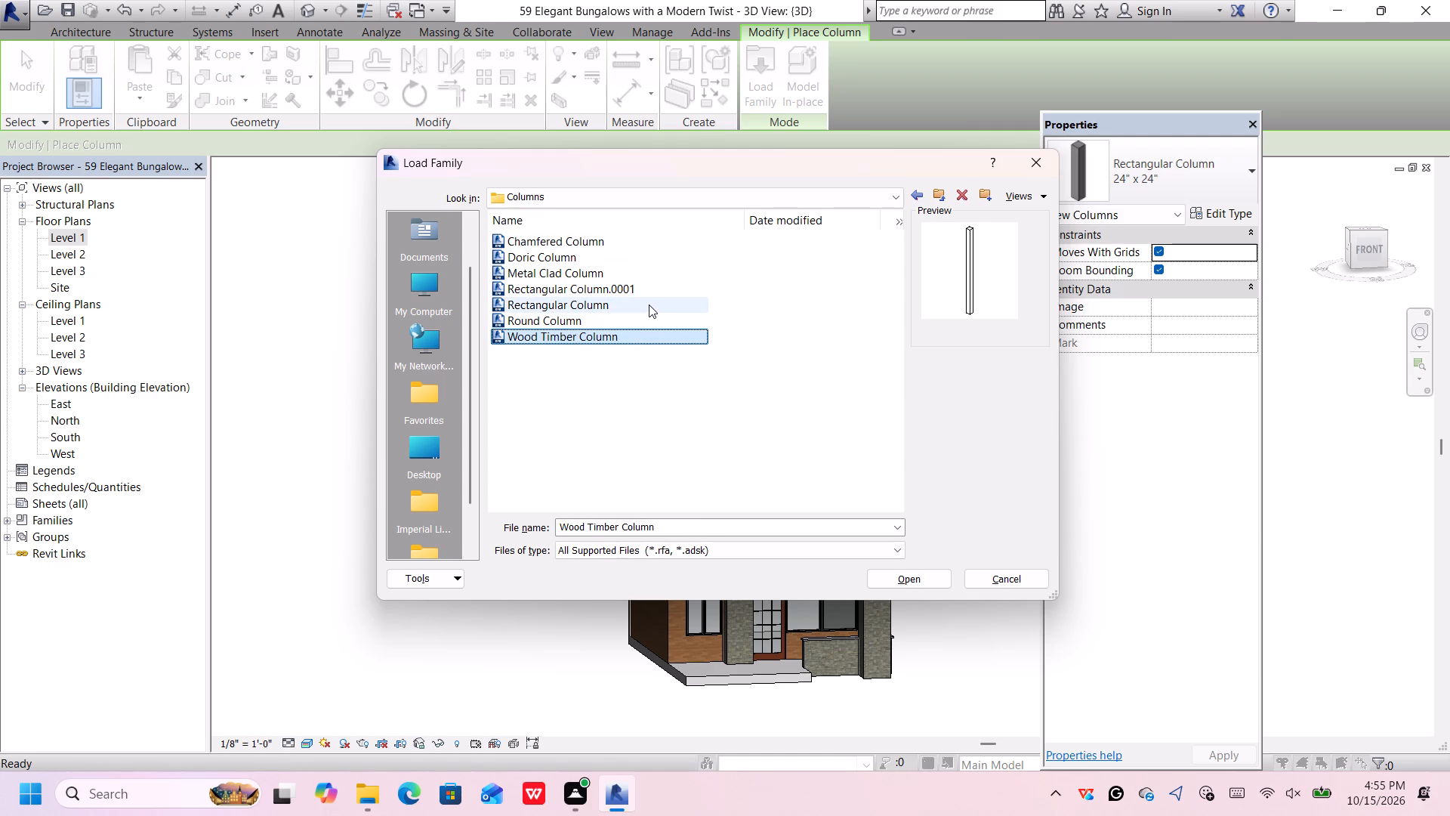
{"action": "left_click", "coordinate": [649, 305]}
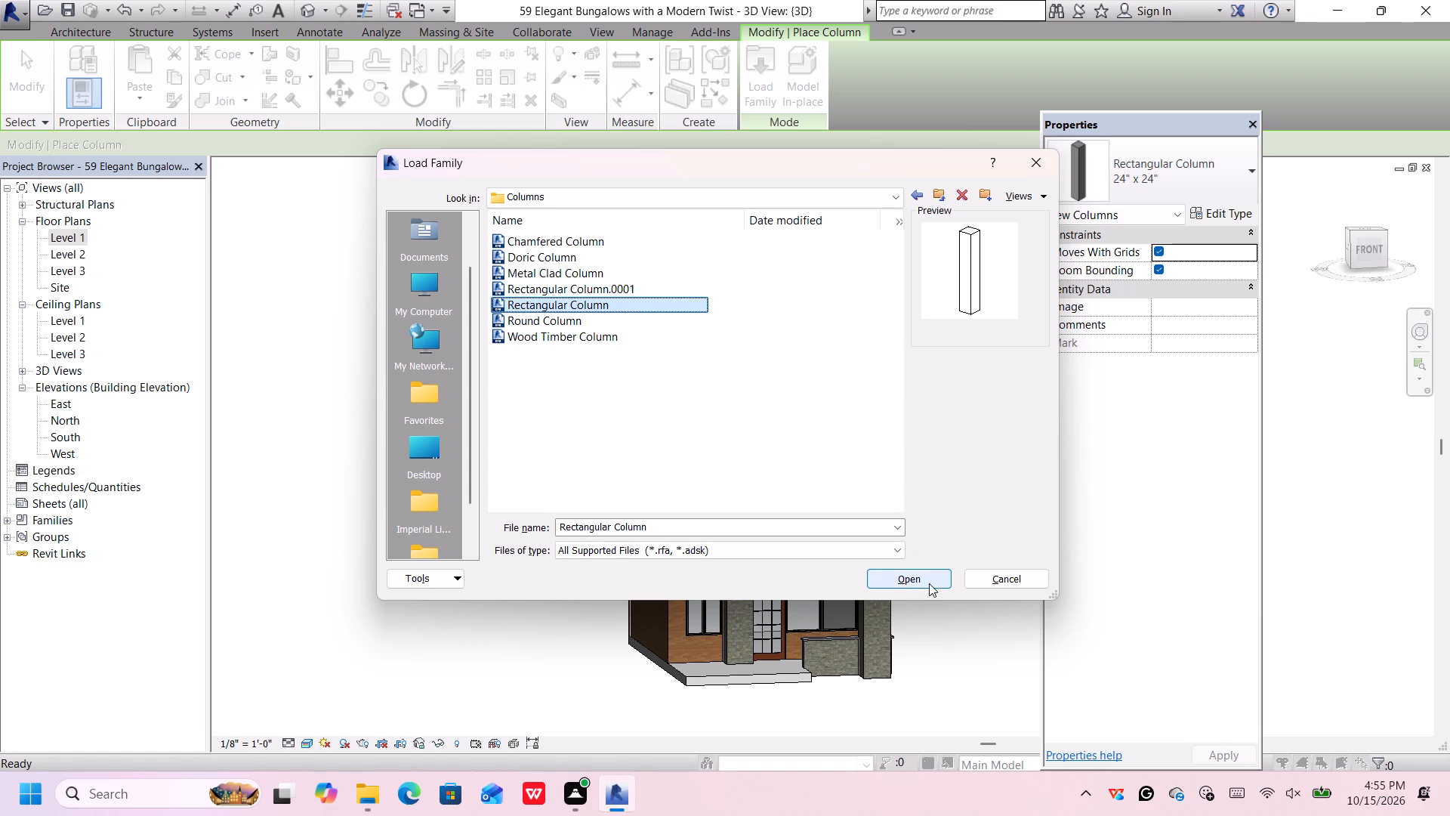
{"action": "left_click", "coordinate": [922, 575]}
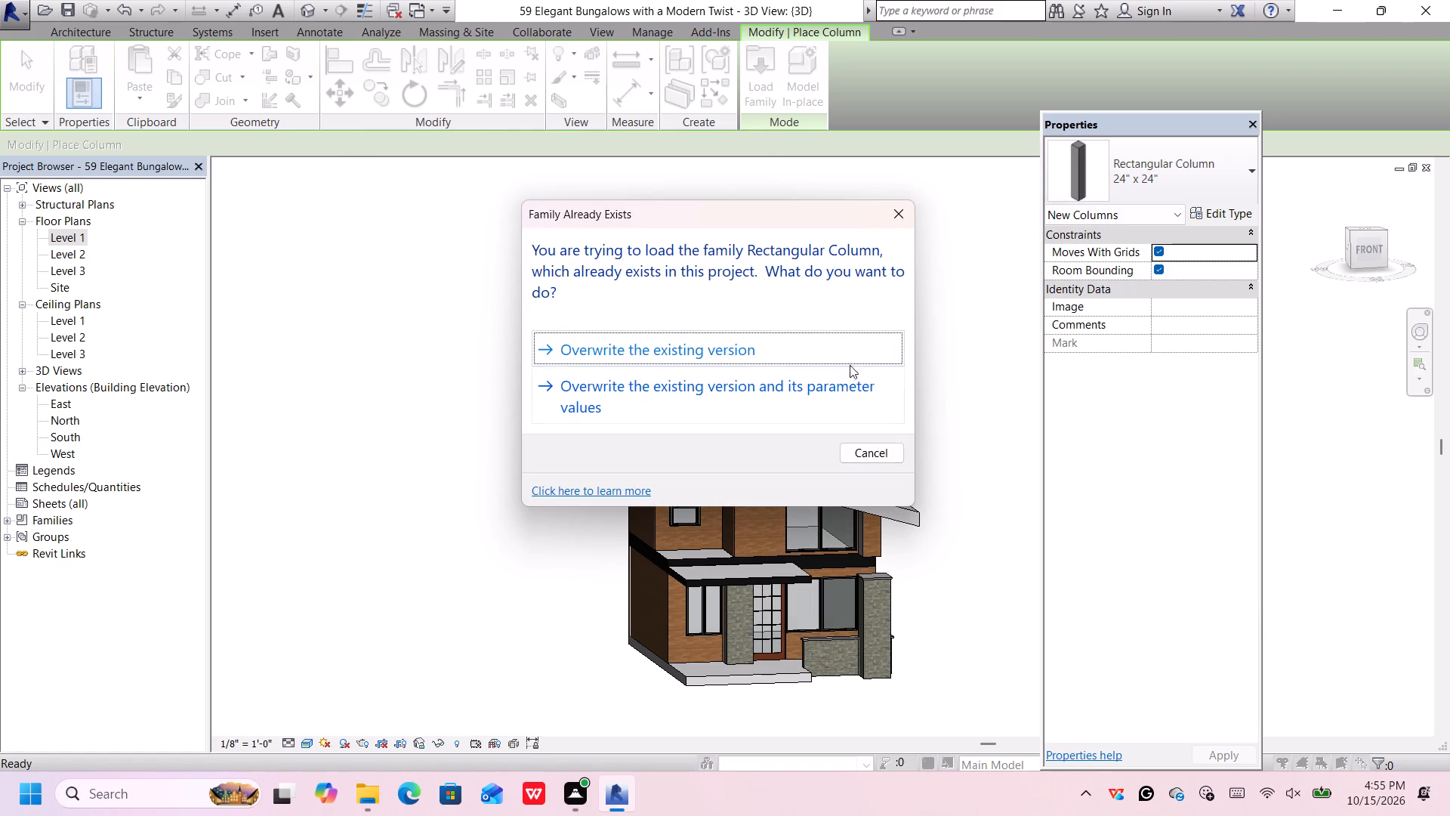
{"action": "left_click", "coordinate": [856, 351]}
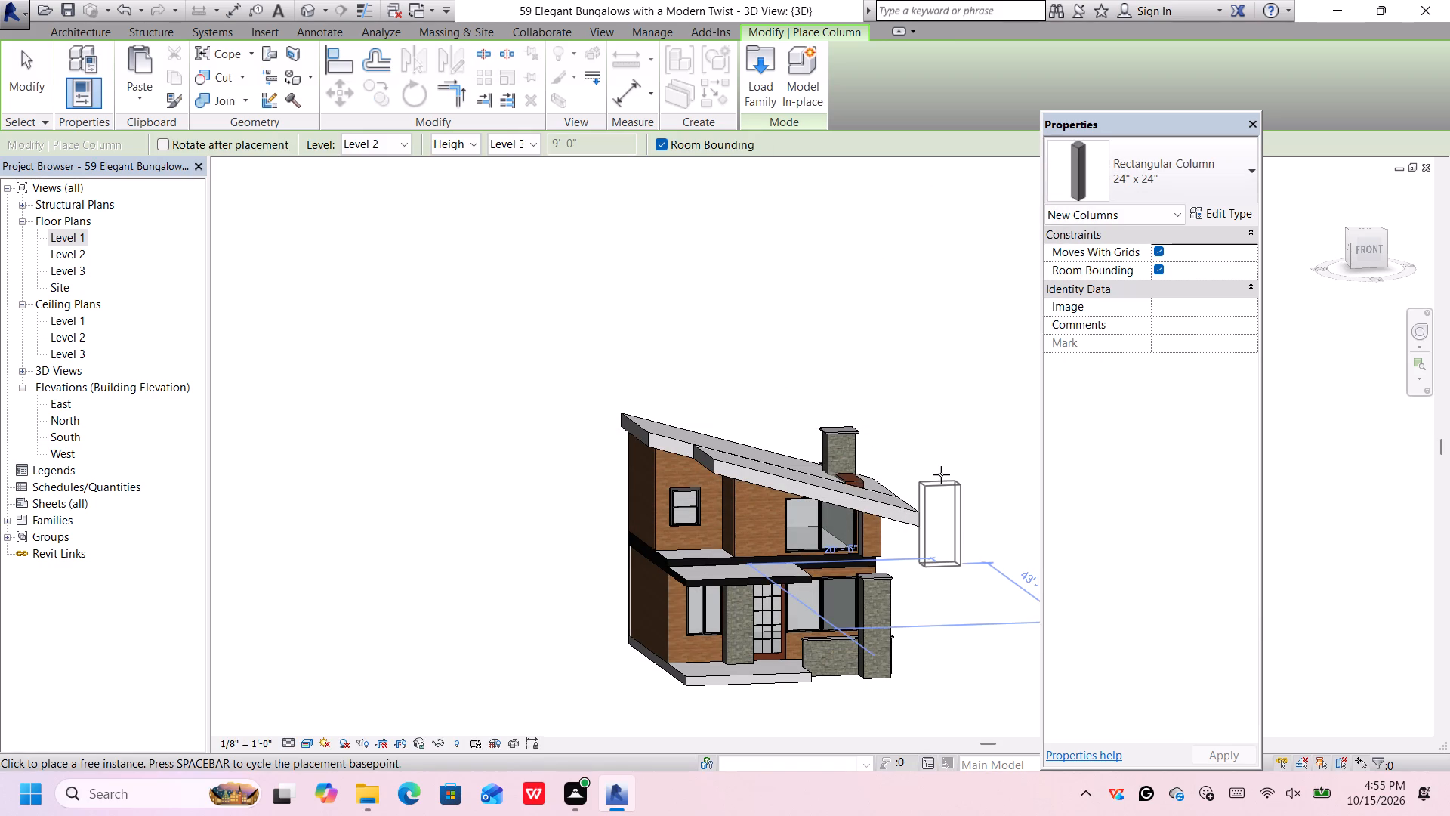
Place an 18" x 18" Rectangular Column from Level 1 up to Level 2 near the porch slab's free outer front corner, opposite the stone column.
{"action": "left_click", "coordinate": [1190, 177]}
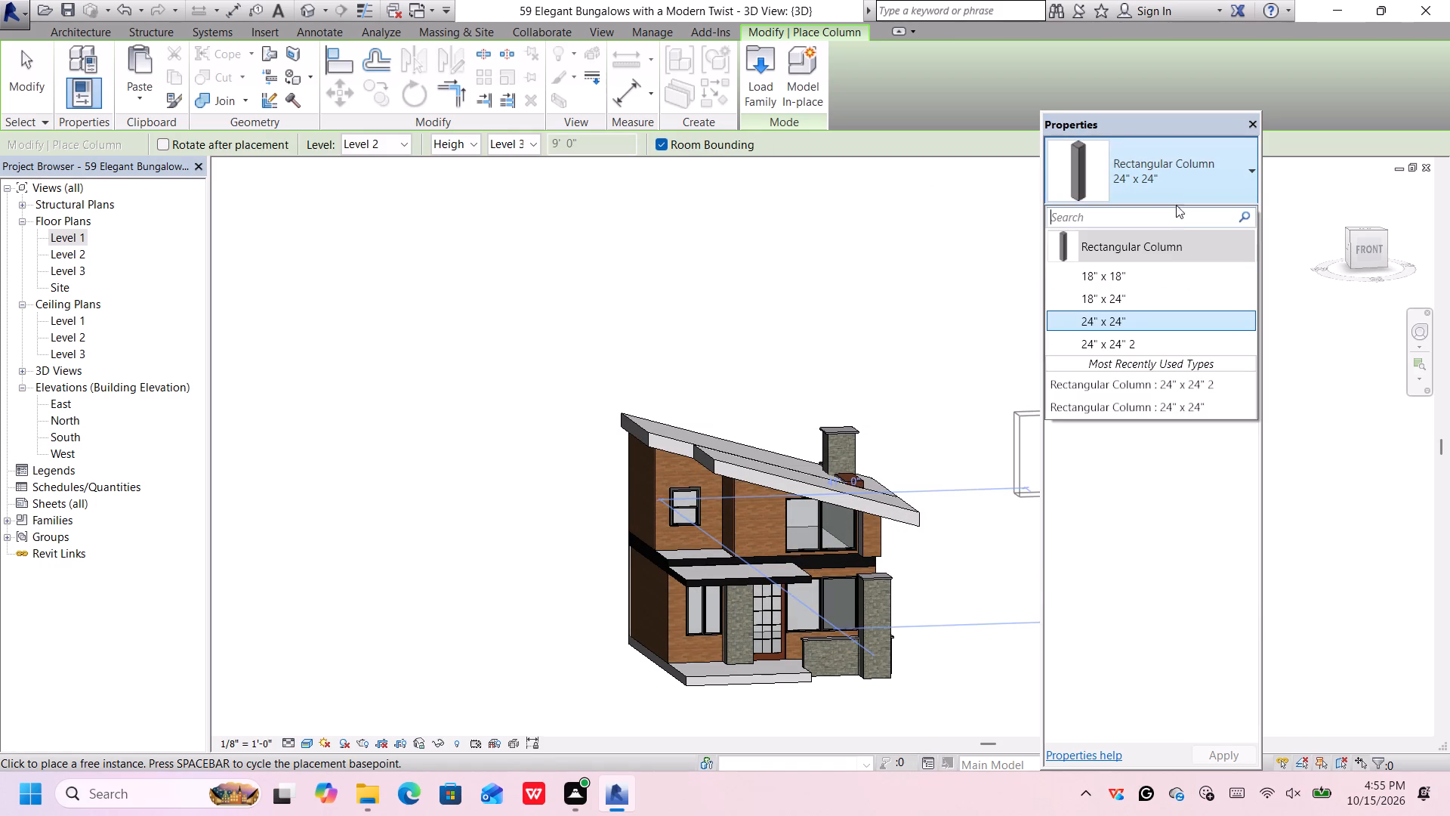
{"action": "left_click", "coordinate": [1162, 280]}
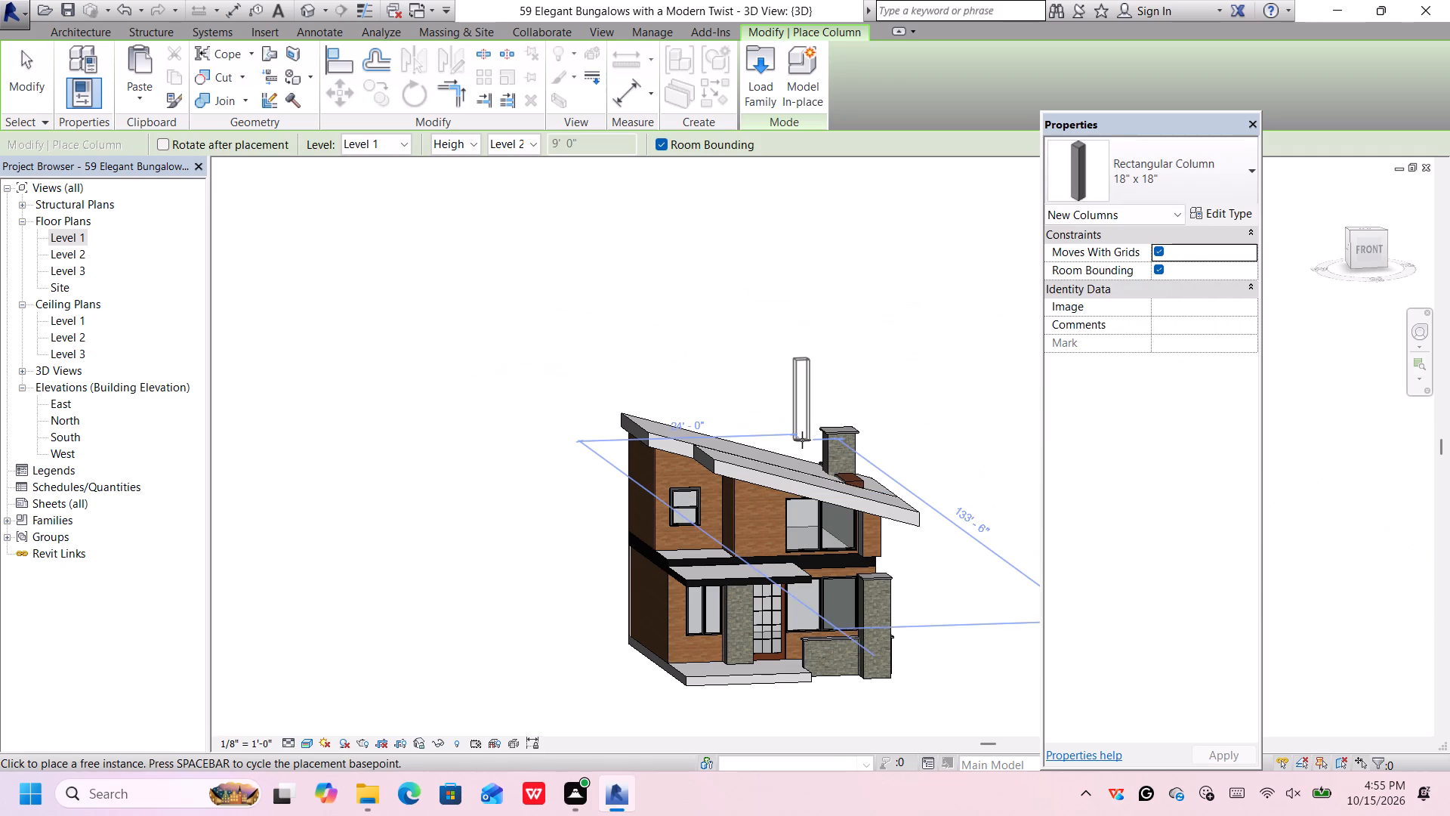
{"action": "scroll", "coordinate": [802, 440], "scroll_direction": "down", "scroll_amount": 1}
{"action": "scroll", "coordinate": [802, 441], "scroll_direction": "up", "scroll_amount": 2}
{"action": "scroll", "coordinate": [785, 483], "scroll_direction": "down", "scroll_amount": 1}
{"action": "scroll", "coordinate": [773, 505], "scroll_direction": "up", "scroll_amount": 1}
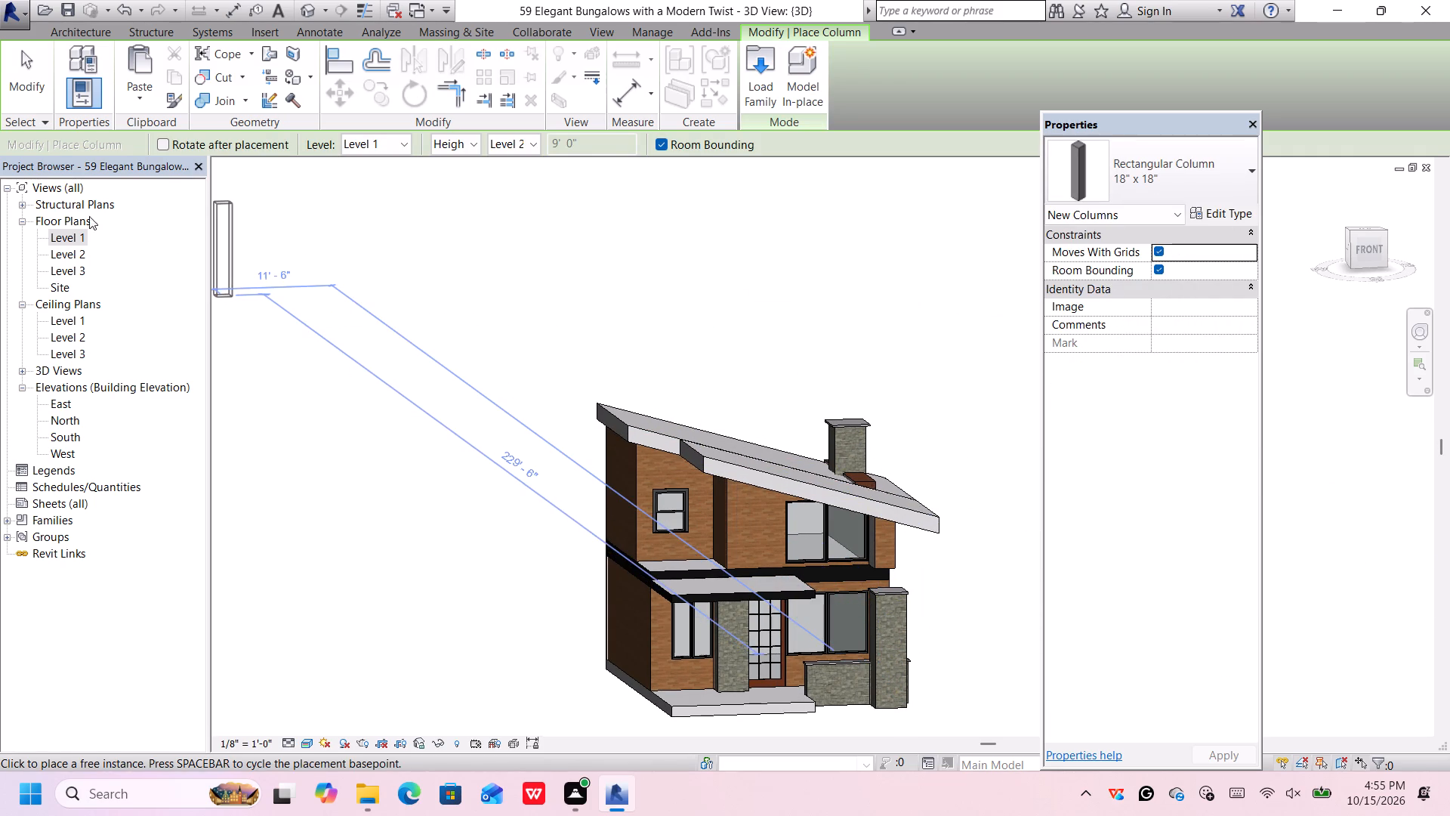
{"action": "double_click", "coordinate": [70, 231]}
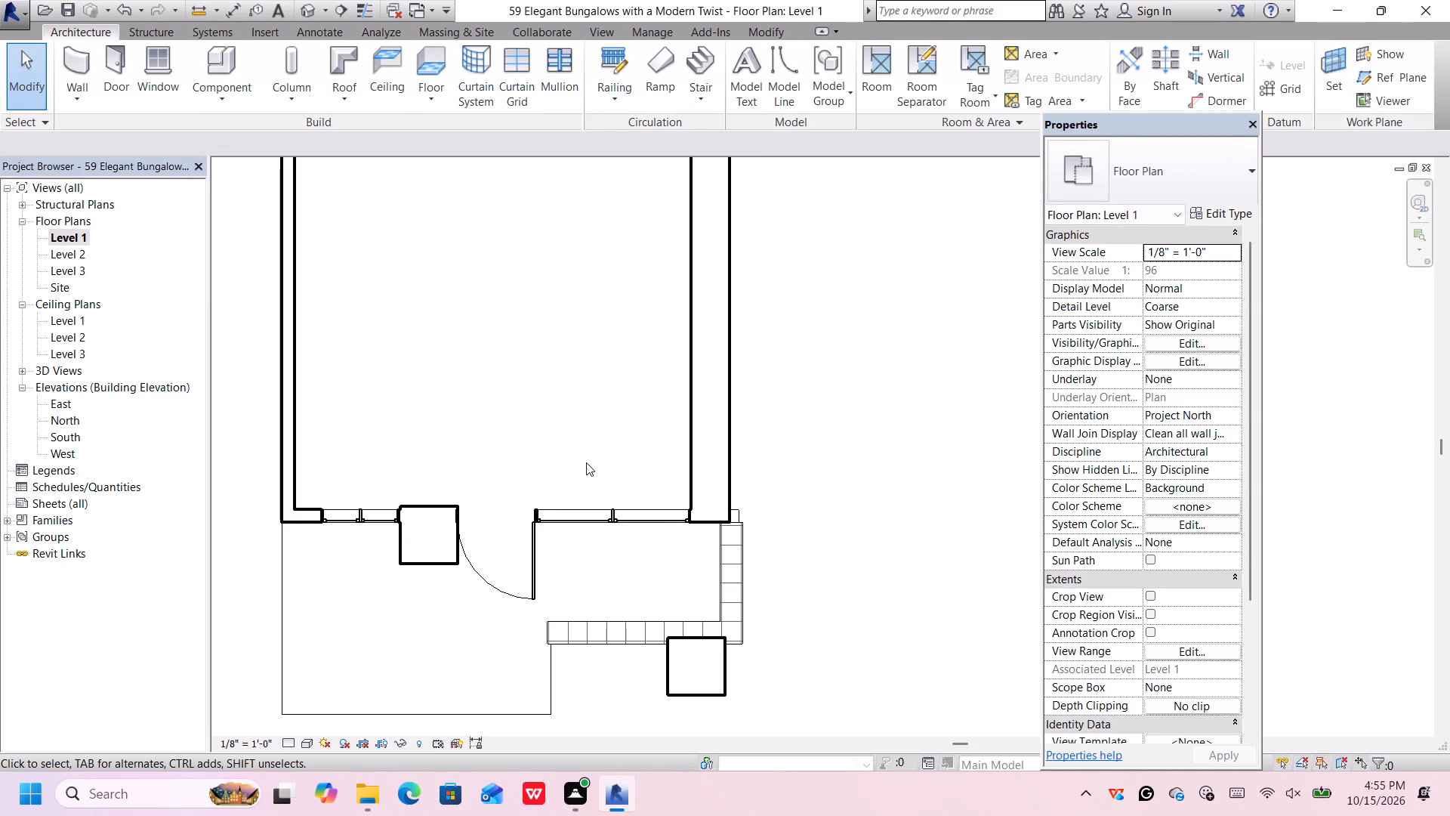
{"action": "scroll", "coordinate": [584, 462], "scroll_direction": "down", "scroll_amount": 2}
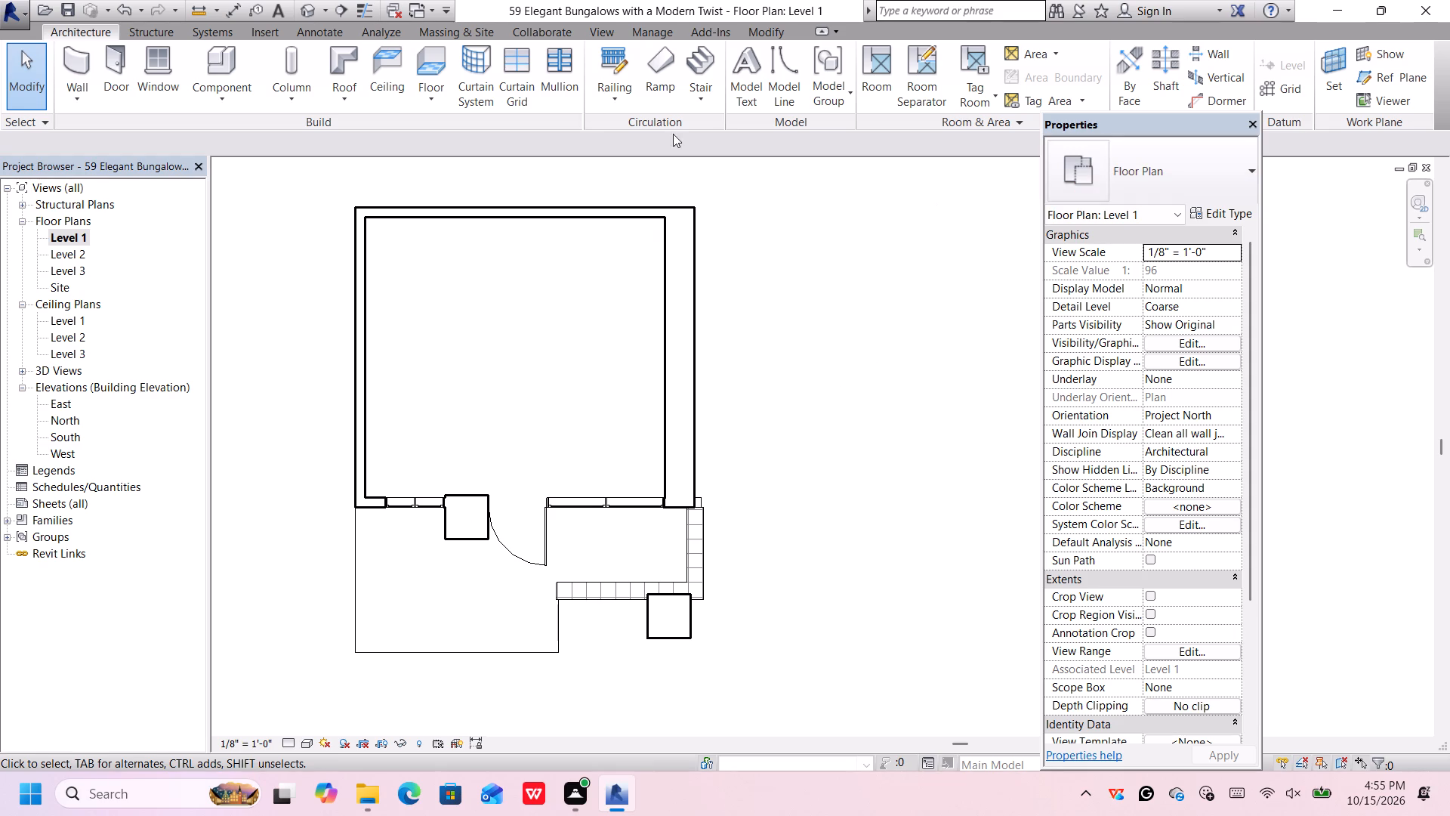
{"action": "left_click", "coordinate": [311, 91]}
{"action": "left_click", "coordinate": [313, 159]}
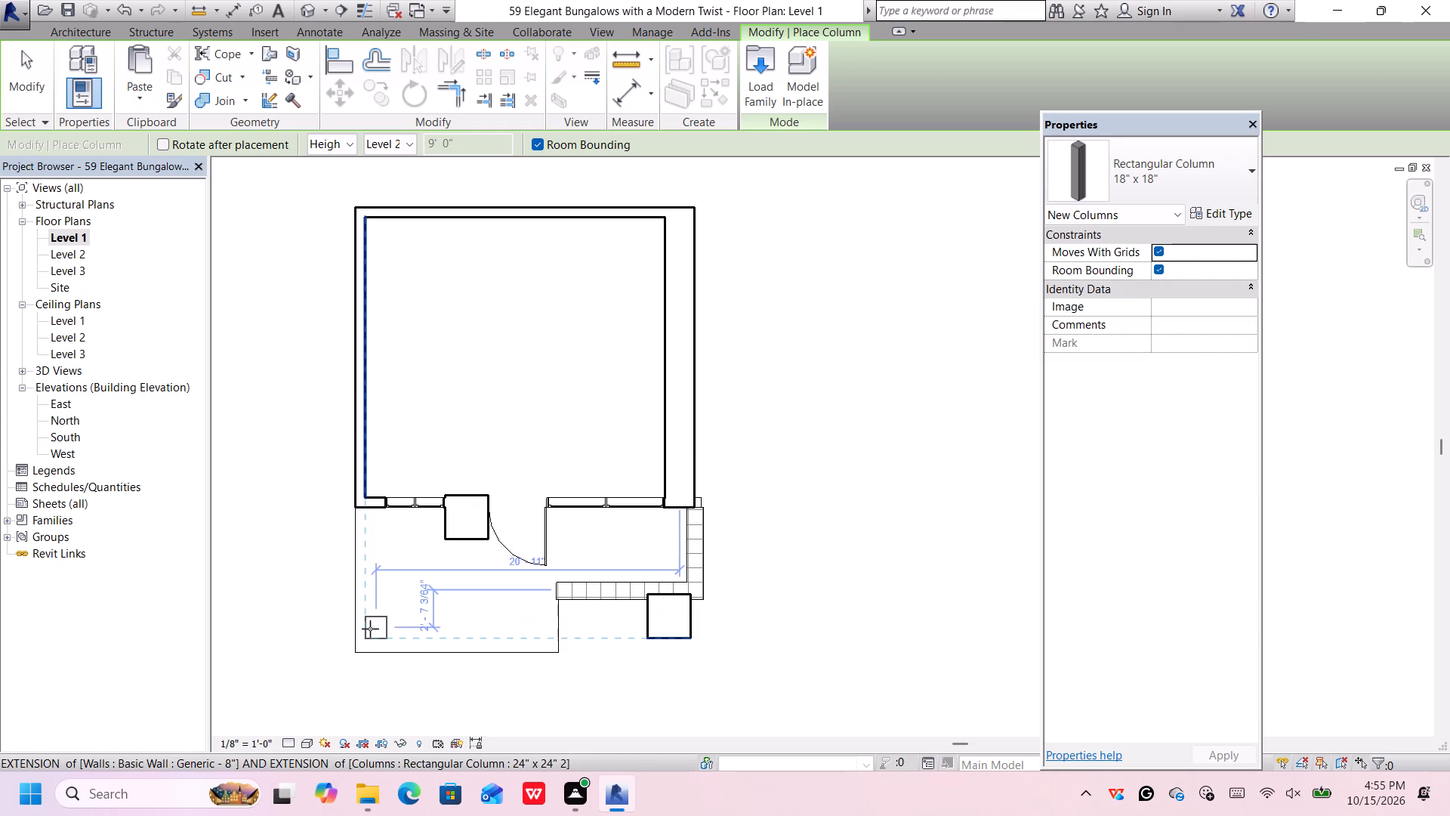
{"action": "left_click", "coordinate": [1121, 181]}
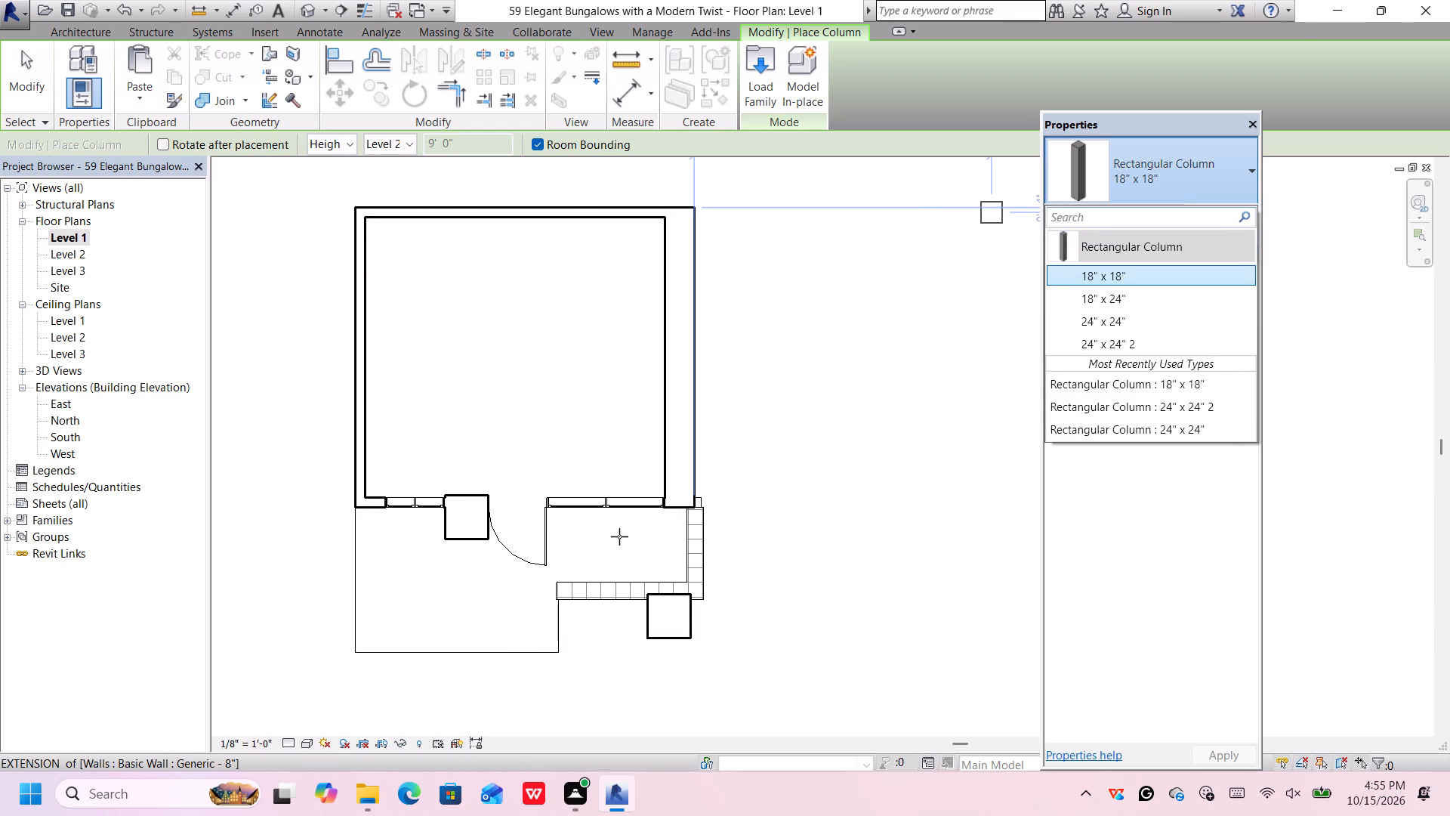
{"action": "left_click_drag", "start_coordinate": [980, 236], "coordinate": [985, 246]}
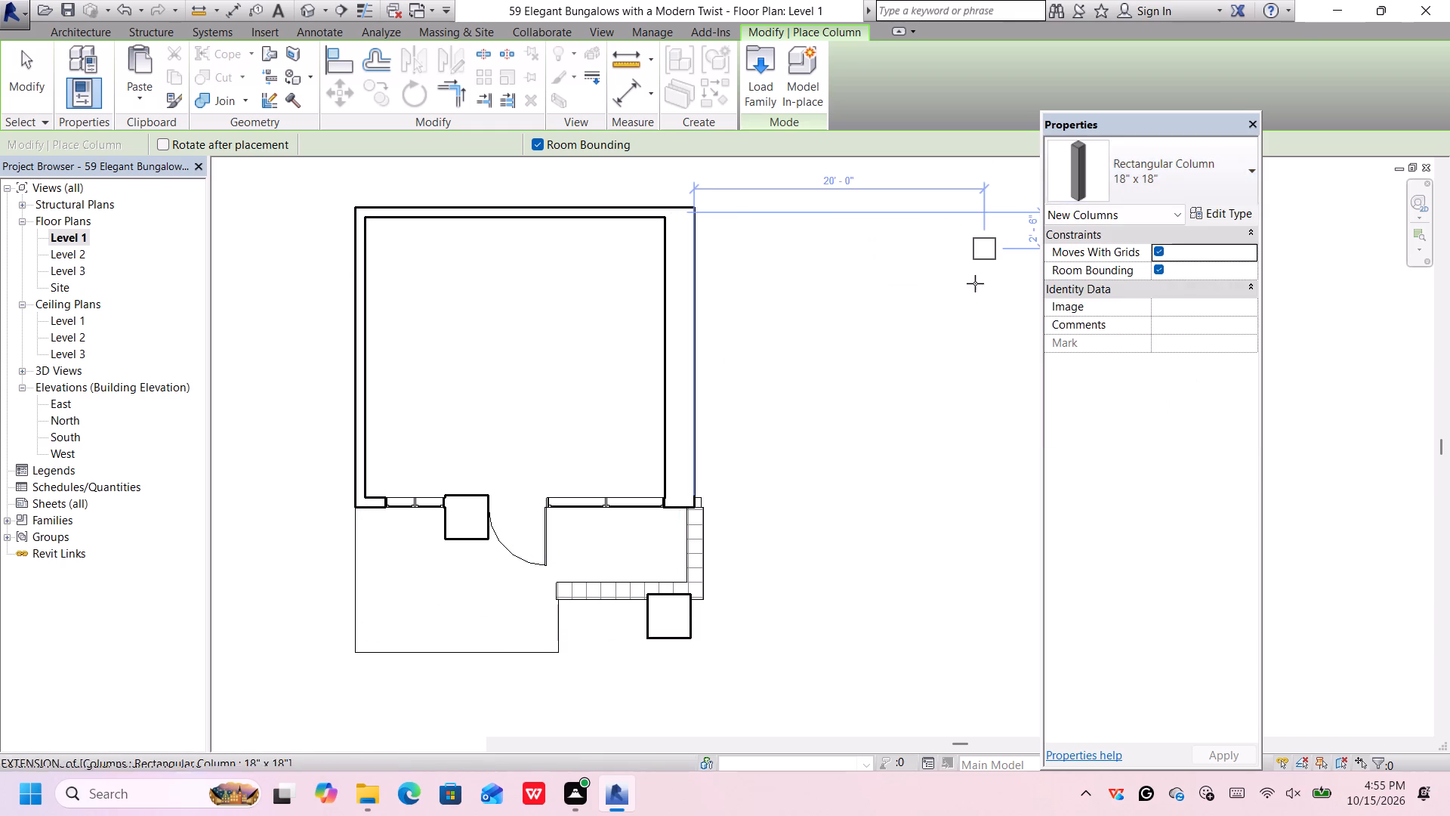
{"action": "key", "text": "ctrl+z"}
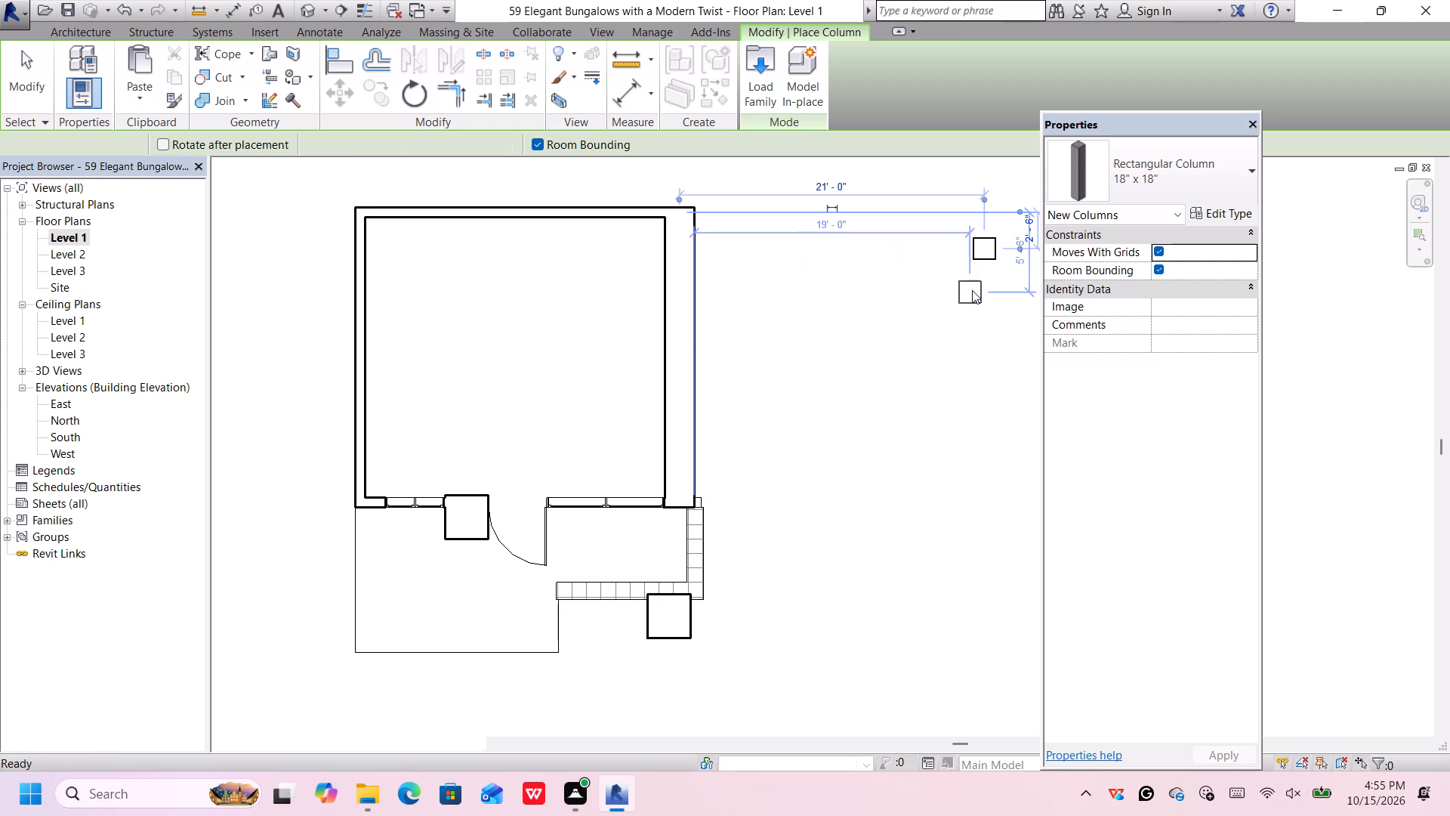
{"action": "left_click", "coordinate": [379, 630]}
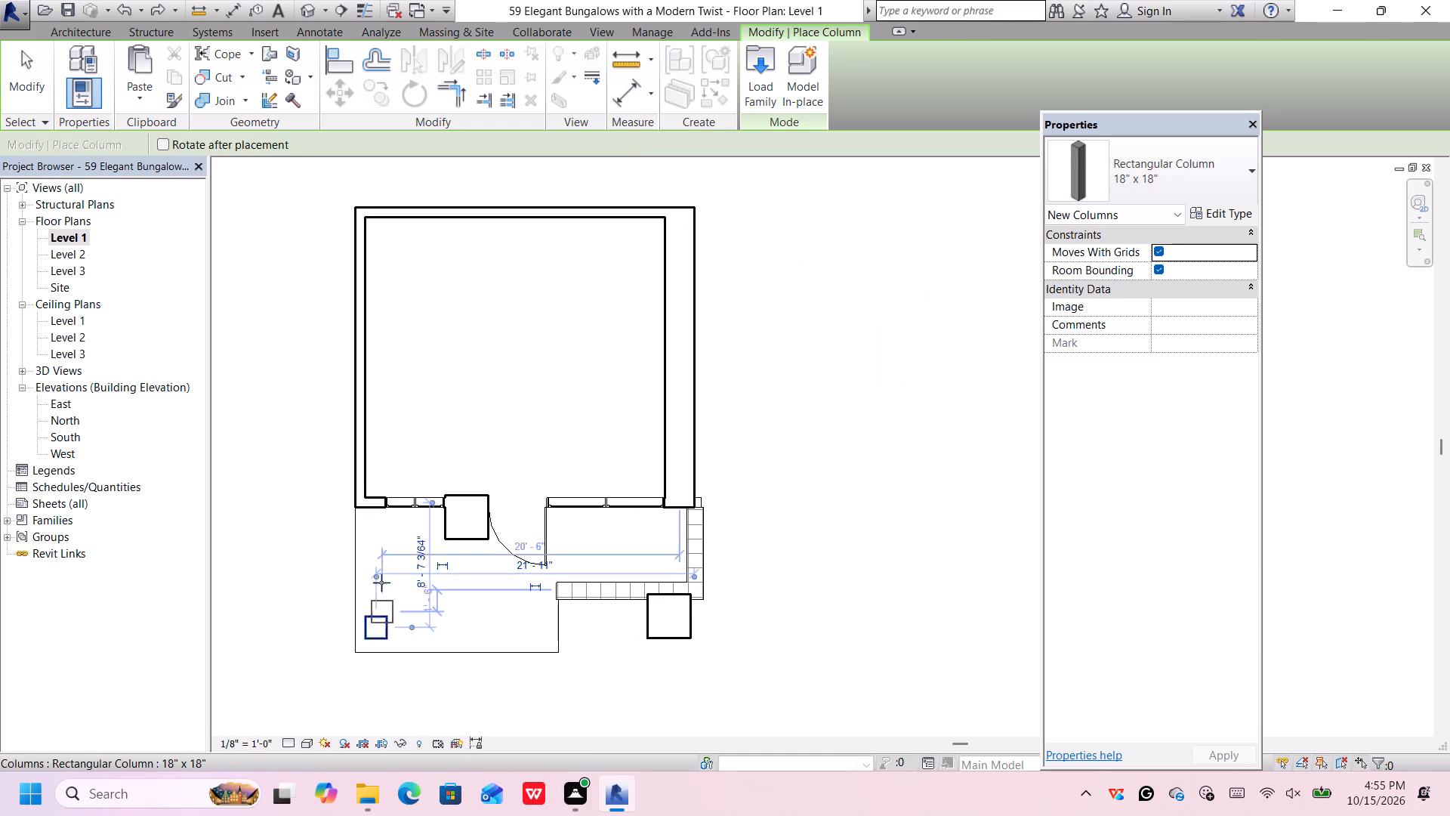
Place an 18" x 18" Rectangular Column from Level 2 up to Level 3 at the outer corner of the projecting upper-storey front wall.
{"action": "double_click", "coordinate": [72, 255]}
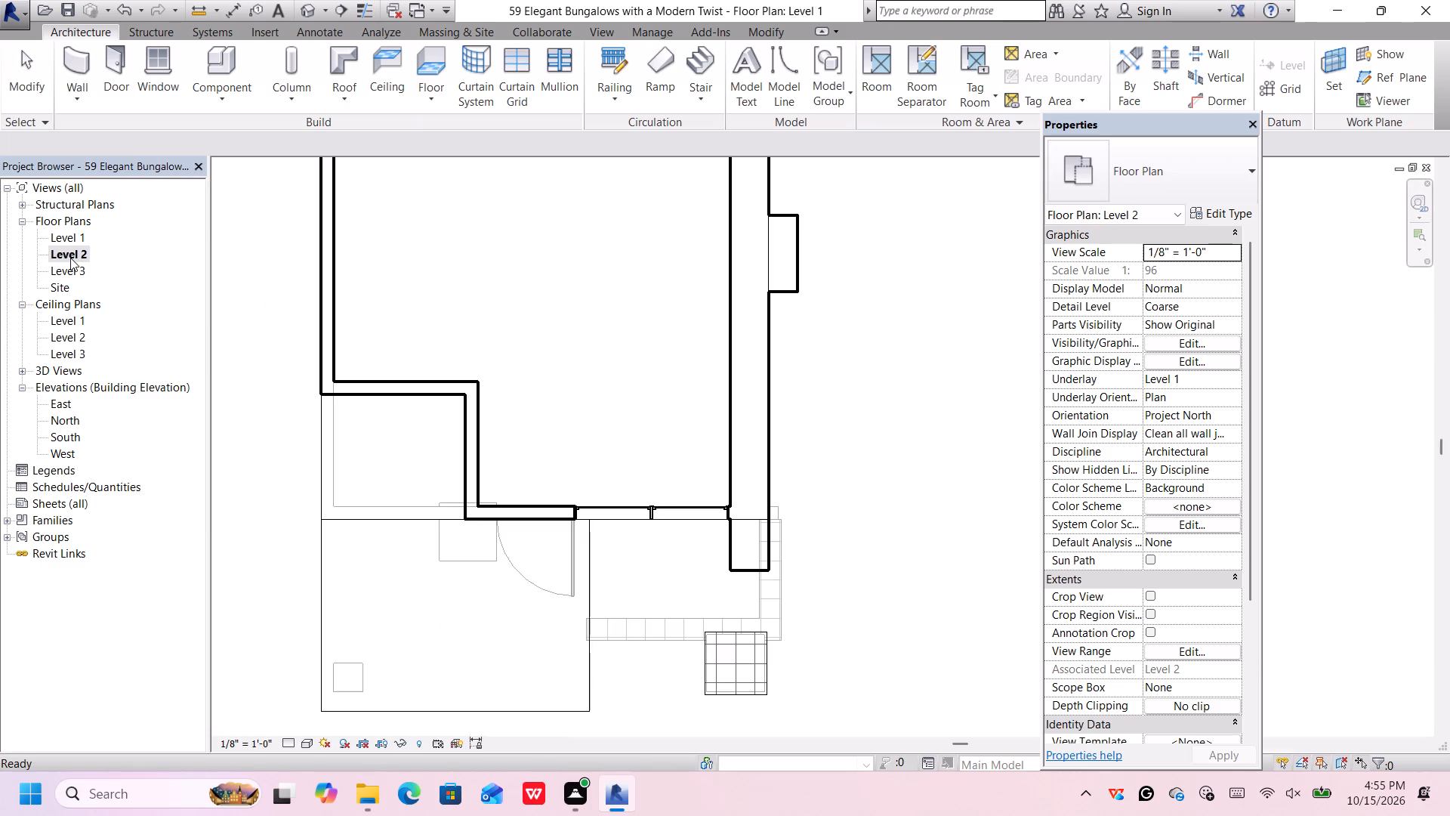
{"action": "scroll", "coordinate": [499, 495], "scroll_direction": "down", "scroll_amount": 3}
{"action": "middle_click_drag", "start_coordinate": [526, 451], "coordinate": [526, 454]}
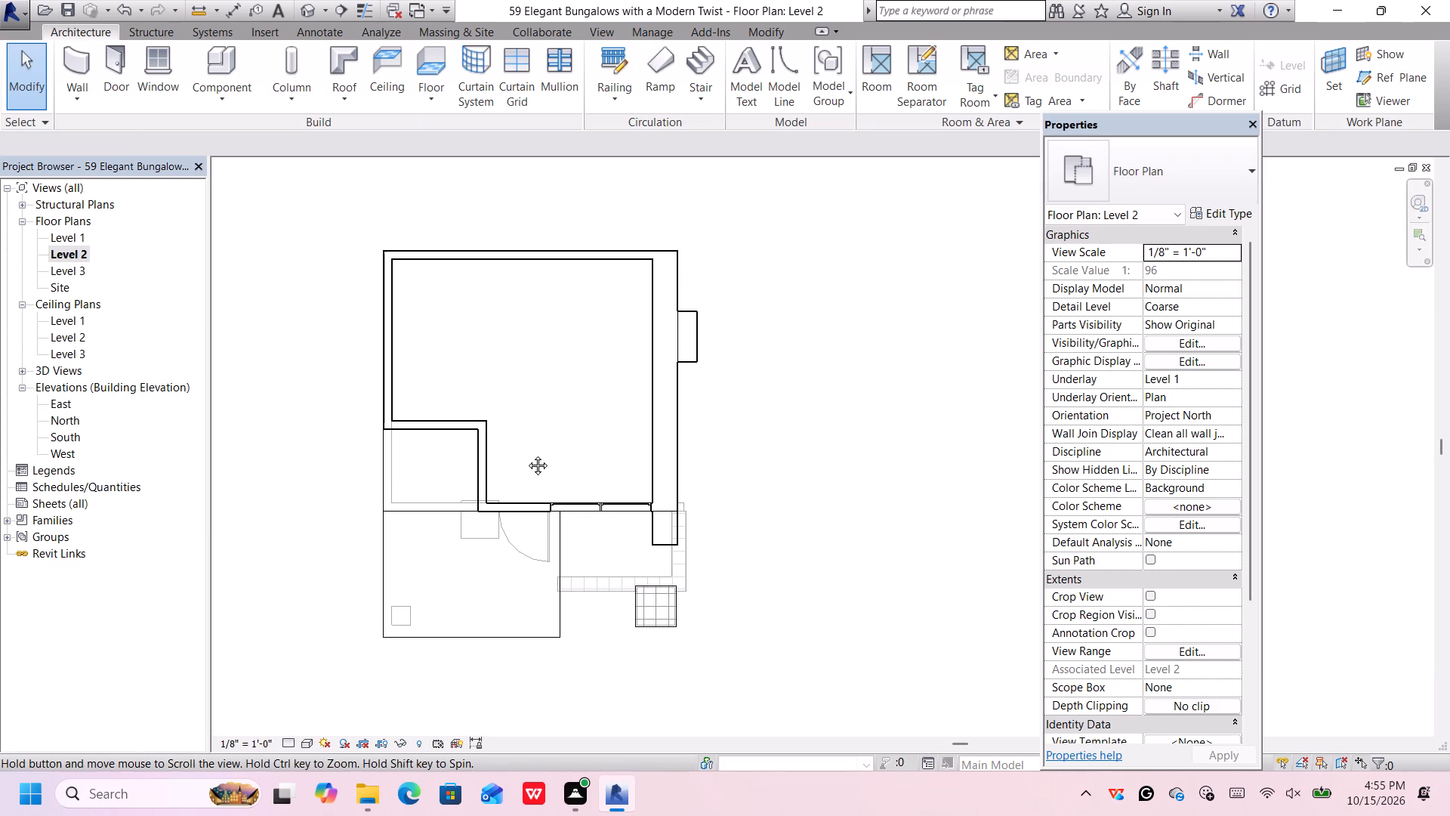
{"action": "middle_click_drag", "start_coordinate": [526, 454], "coordinate": [529, 465]}
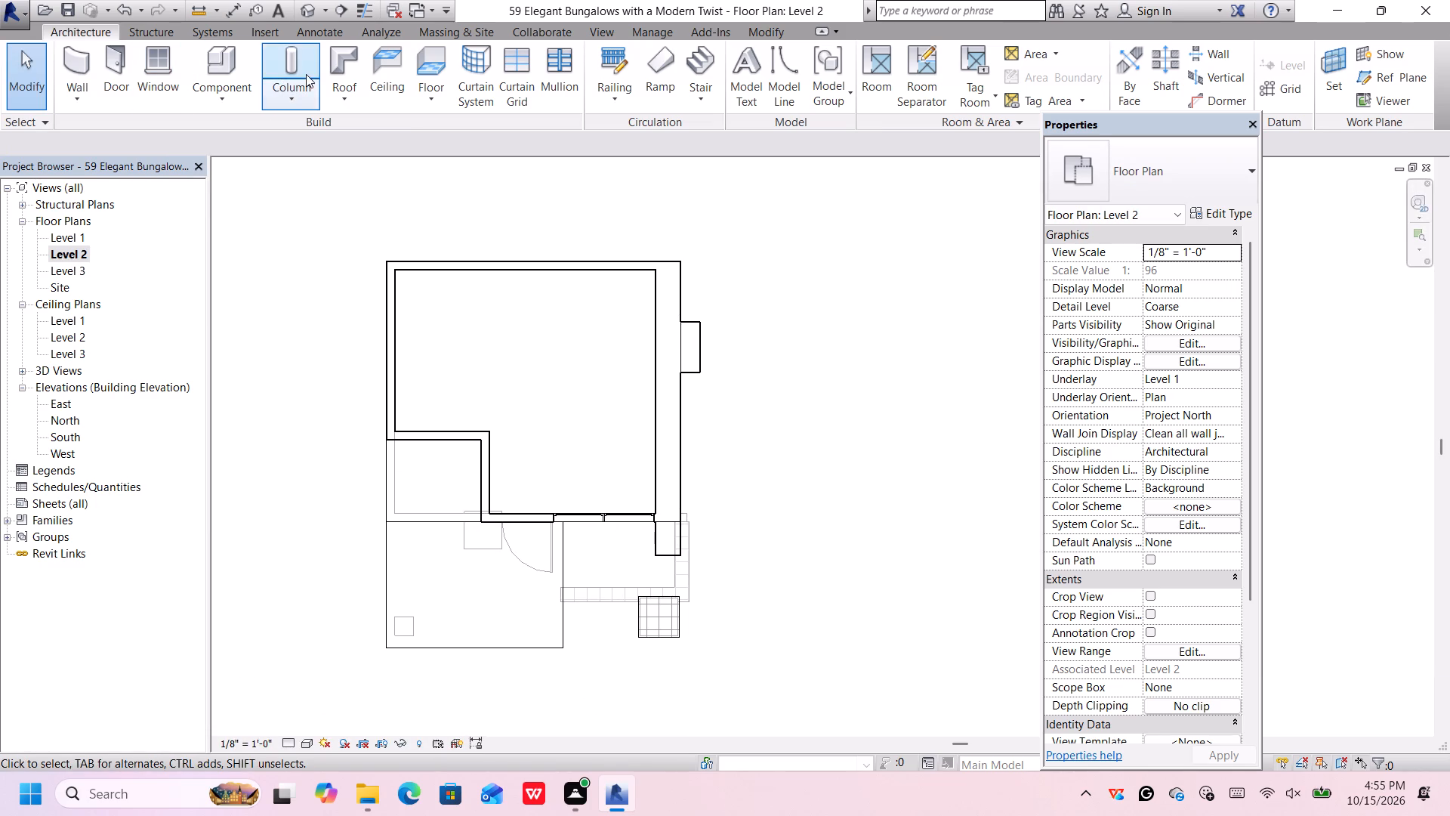
{"action": "left_click", "coordinate": [304, 73]}
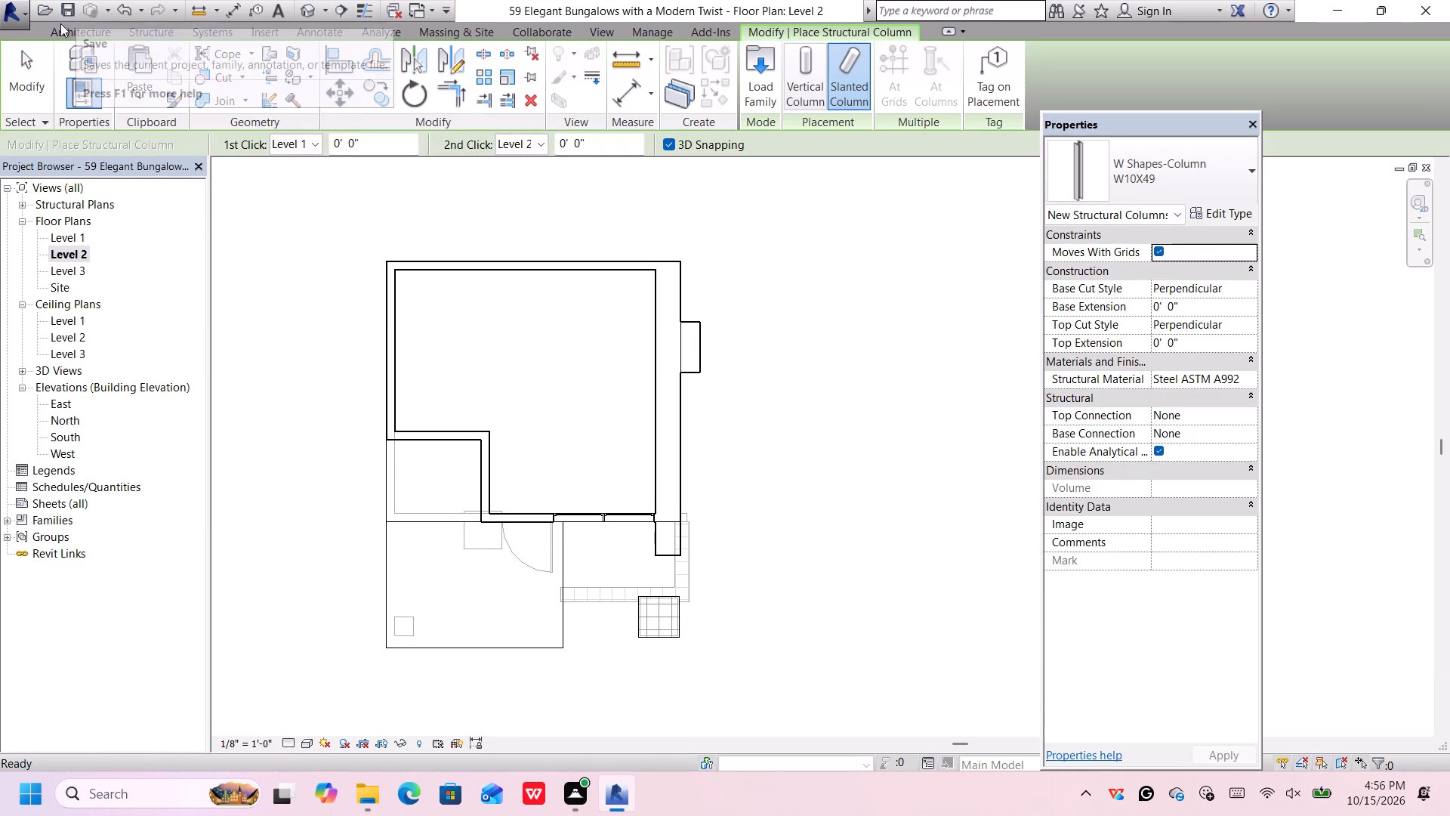
{"action": "left_click", "coordinate": [60, 28]}
{"action": "left_click", "coordinate": [279, 100]}
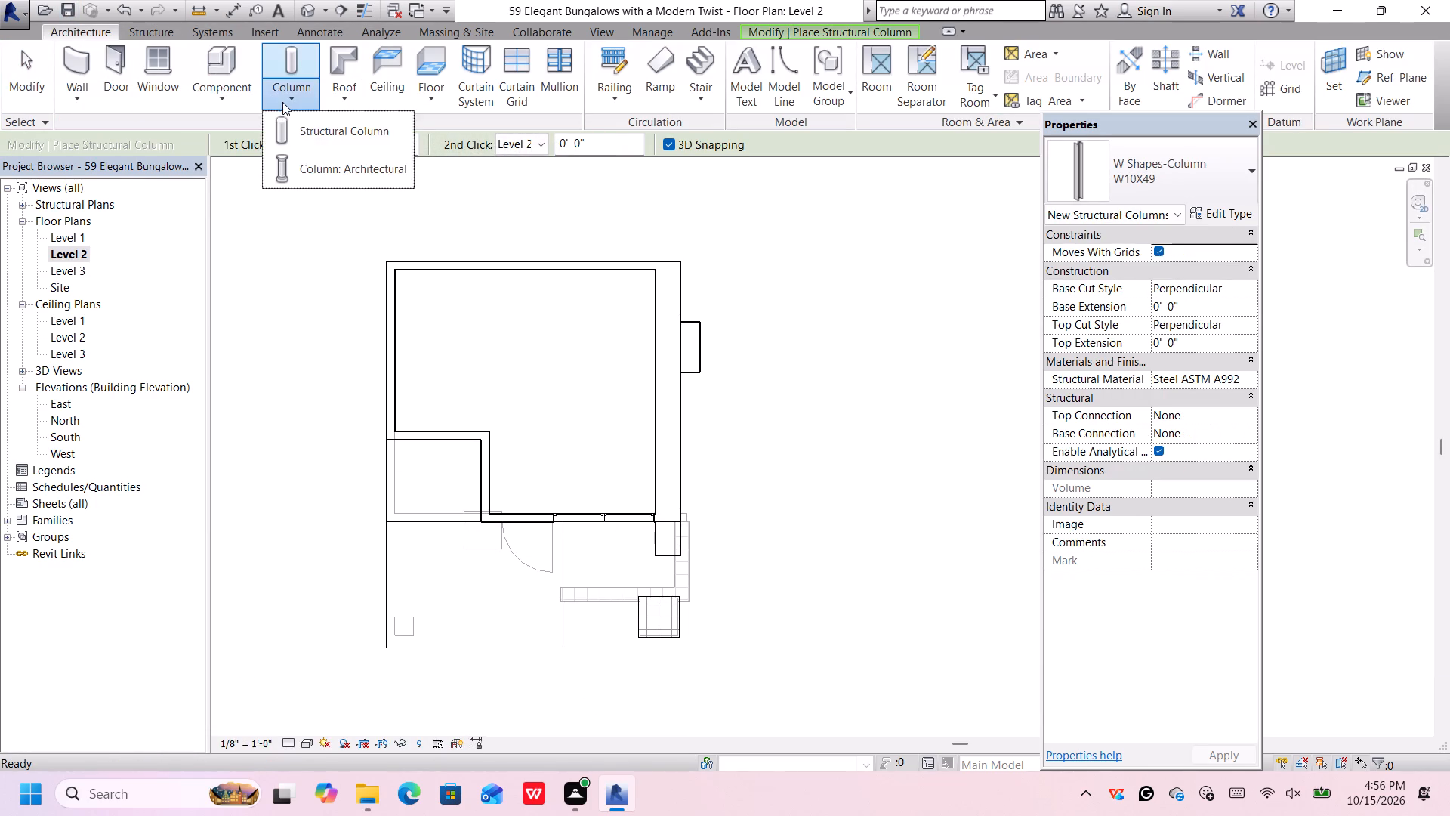
{"action": "left_click", "coordinate": [294, 157]}
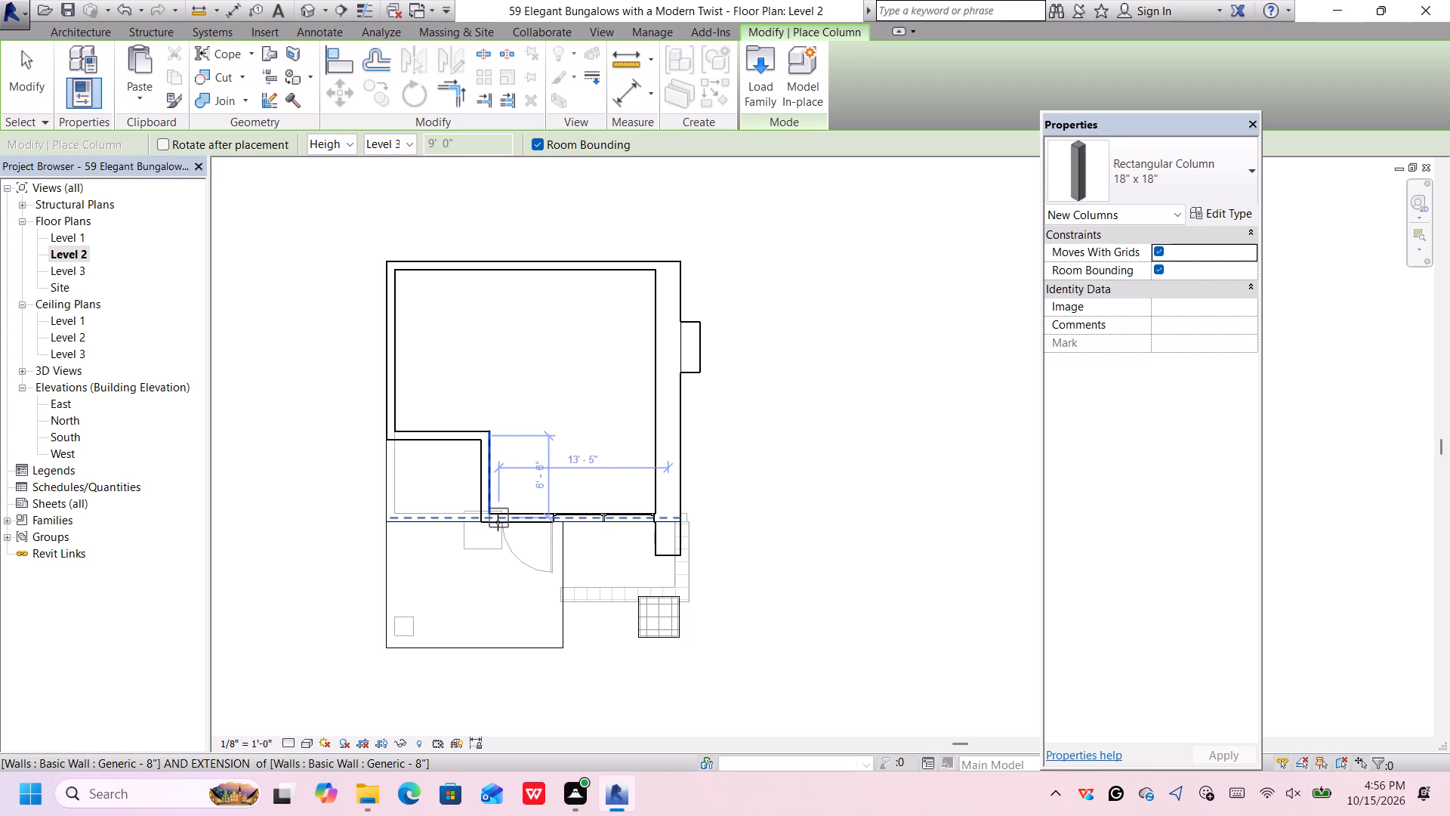
{"action": "scroll", "coordinate": [492, 522], "scroll_direction": "up", "scroll_amount": 7}
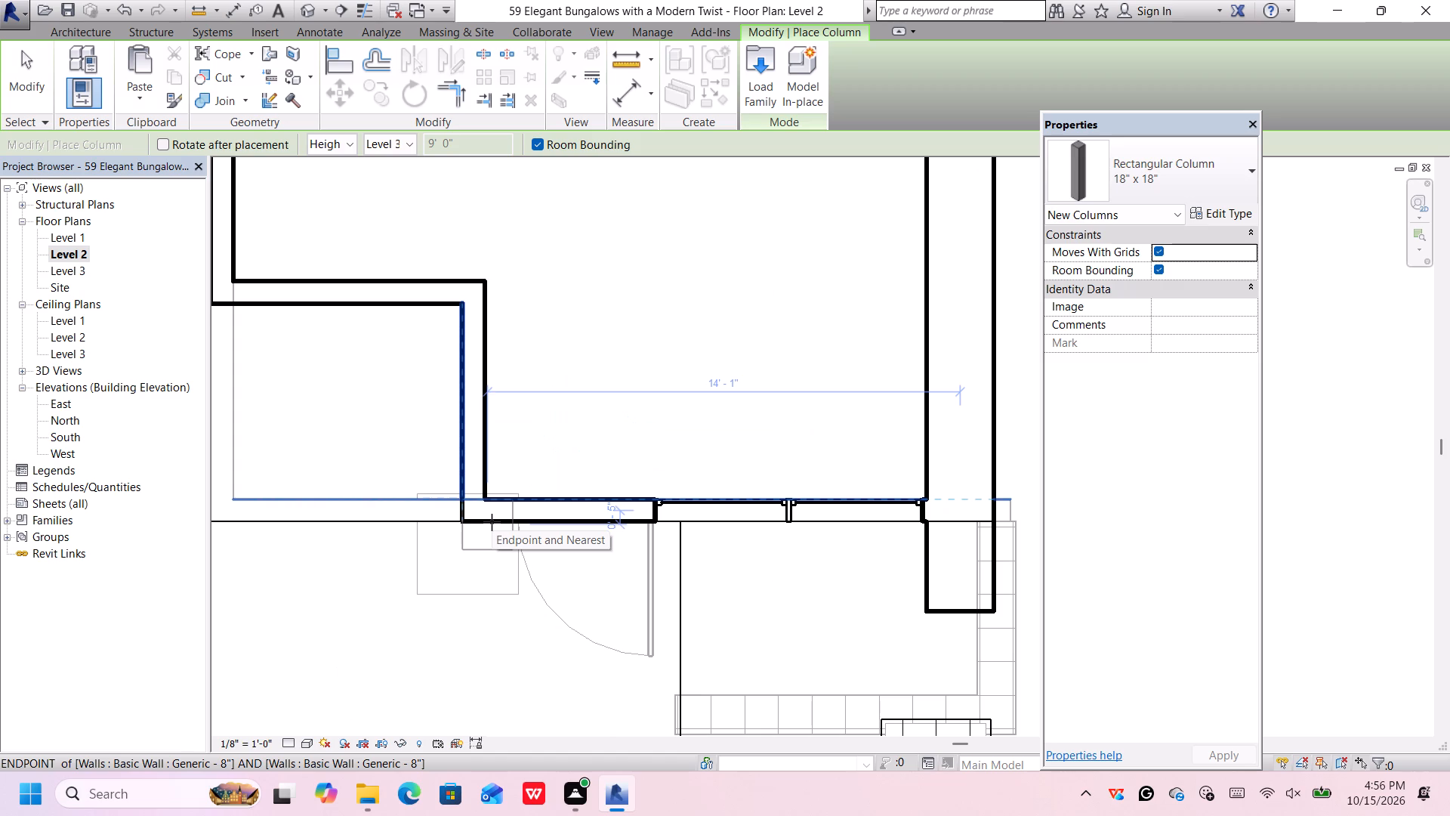
{"action": "left_click", "coordinate": [492, 522]}
{"action": "scroll", "coordinate": [497, 513], "scroll_direction": "down", "scroll_amount": 8}
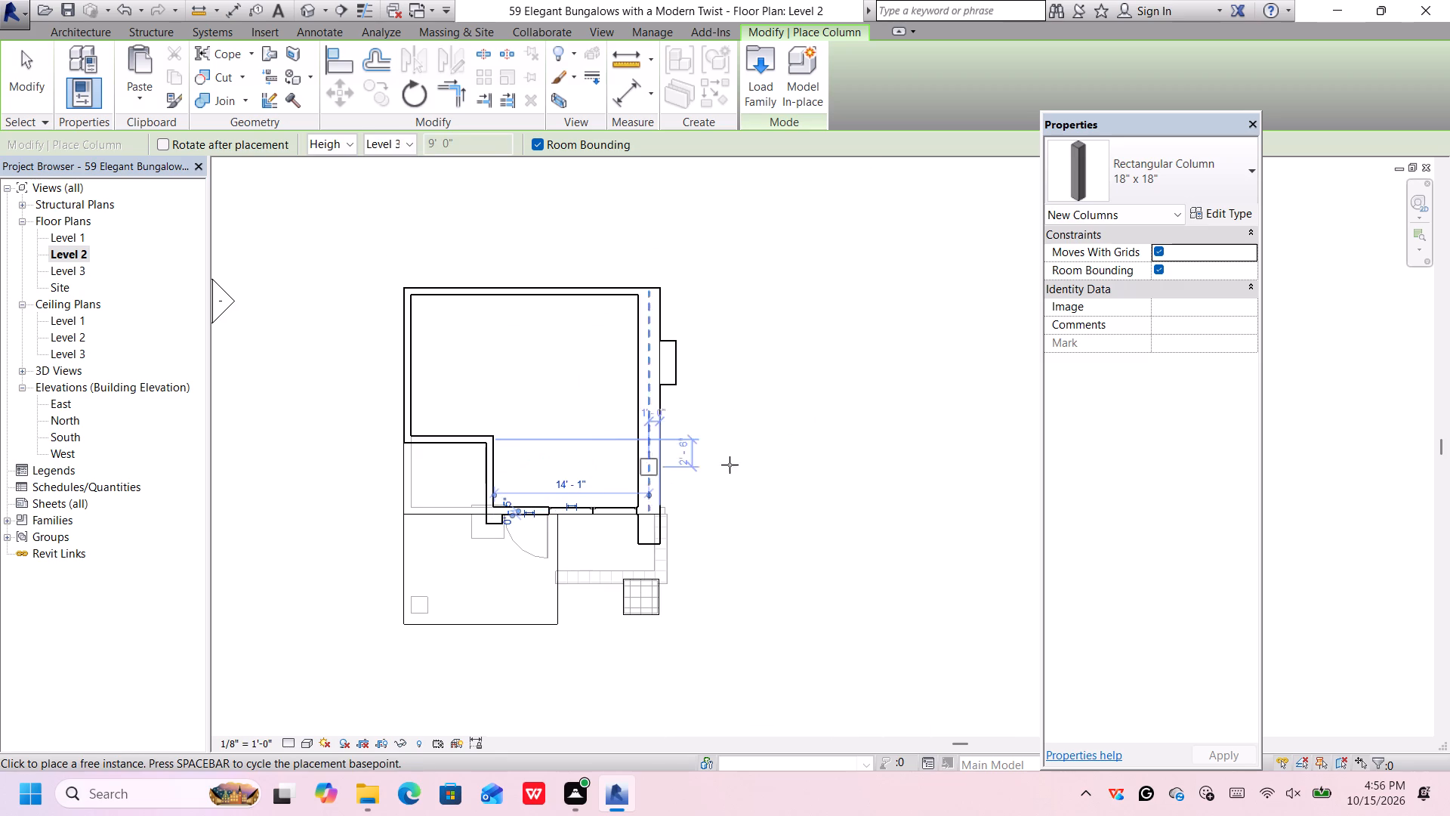
{"action": "scroll", "coordinate": [739, 463], "scroll_direction": "down", "scroll_amount": 2}
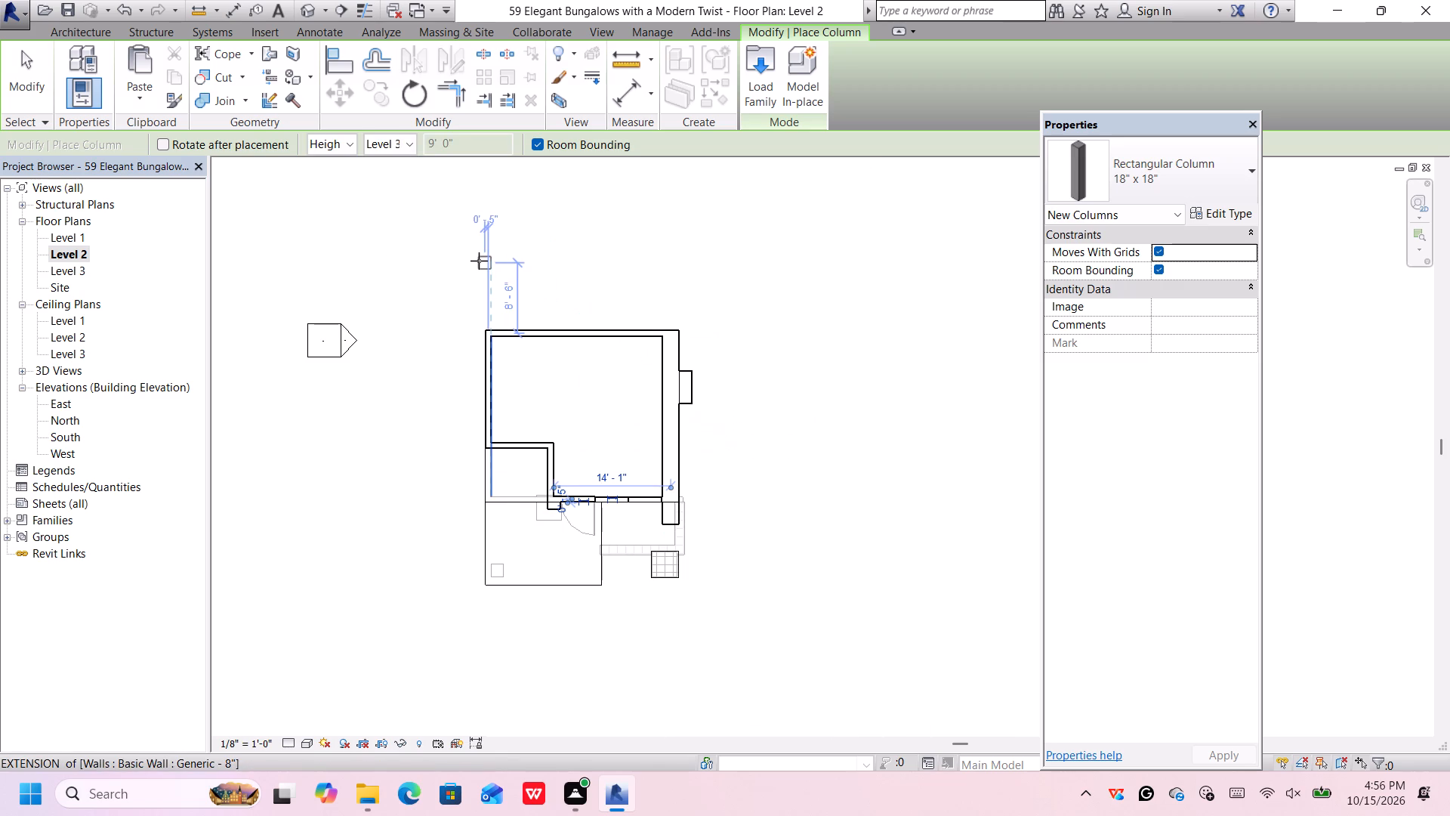
In the 3D view, set the top offset of the upper-storey 18" x 18" column to 3' above Level 3.
{"action": "key", "text": "Escape"}
{"action": "key", "text": "Escape"}
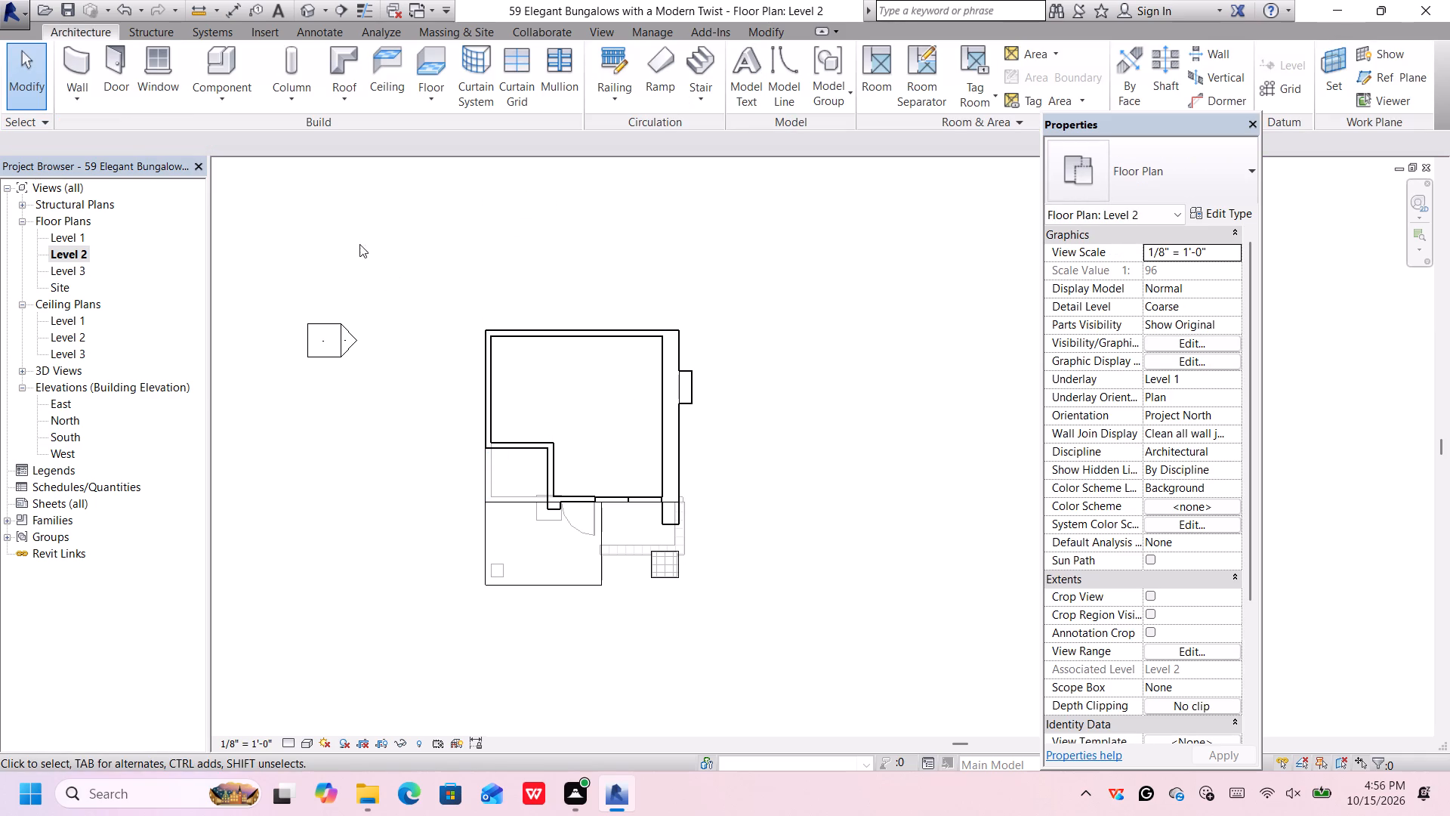
{"action": "left_click", "coordinate": [317, 4]}
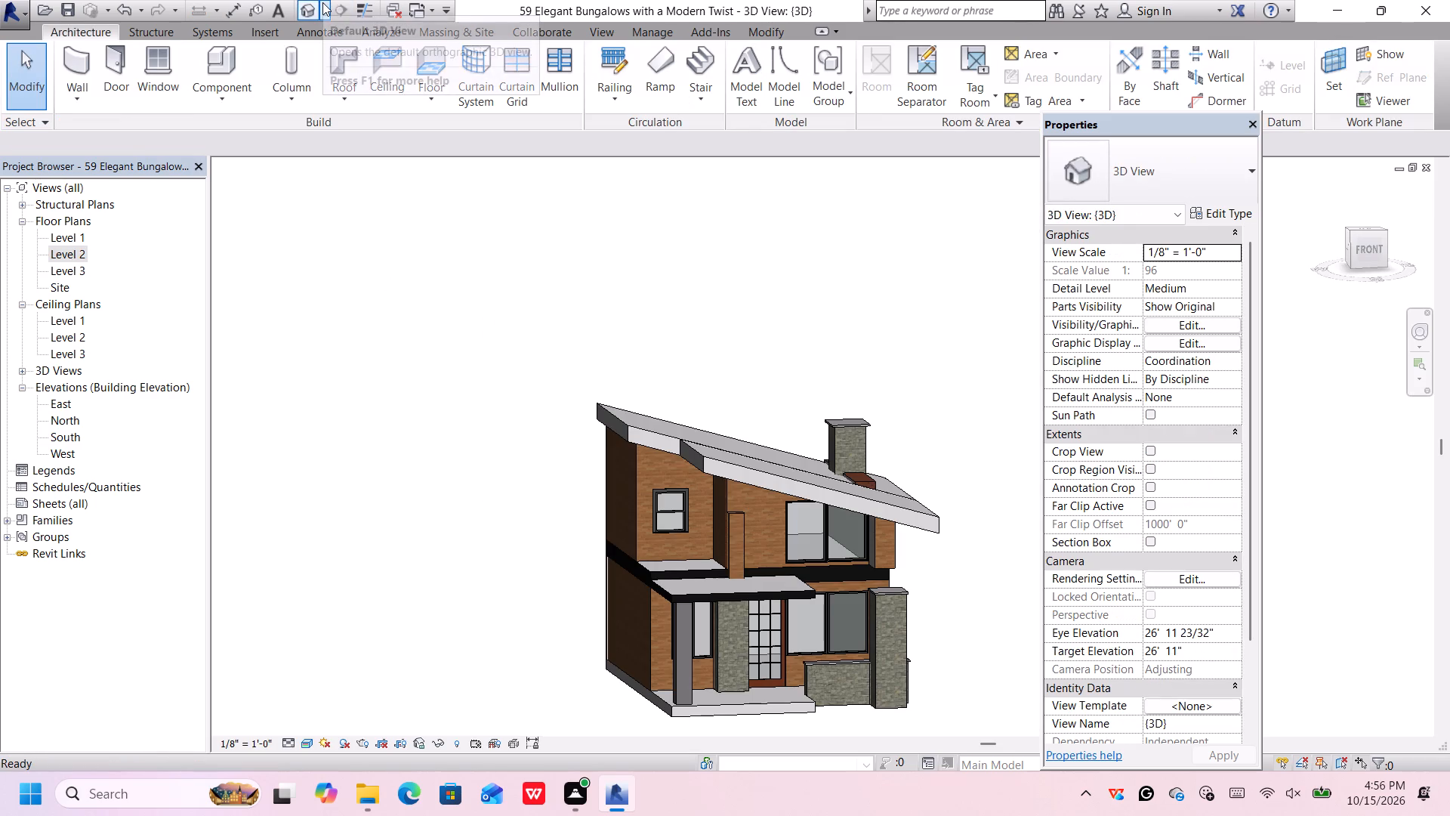
{"action": "scroll", "coordinate": [748, 518], "scroll_direction": "up", "scroll_amount": 4}
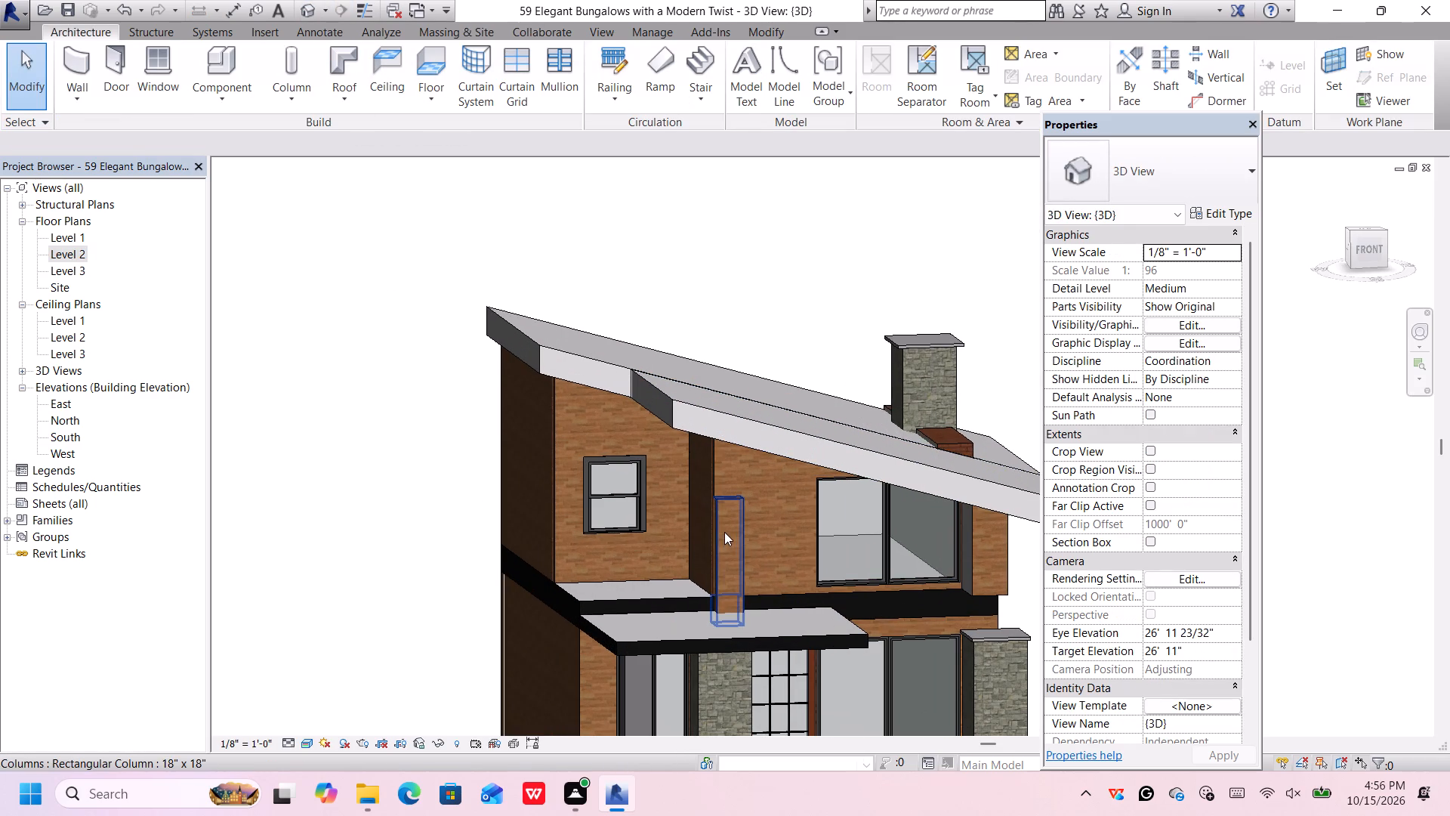
{"action": "left_click", "coordinate": [724, 532]}
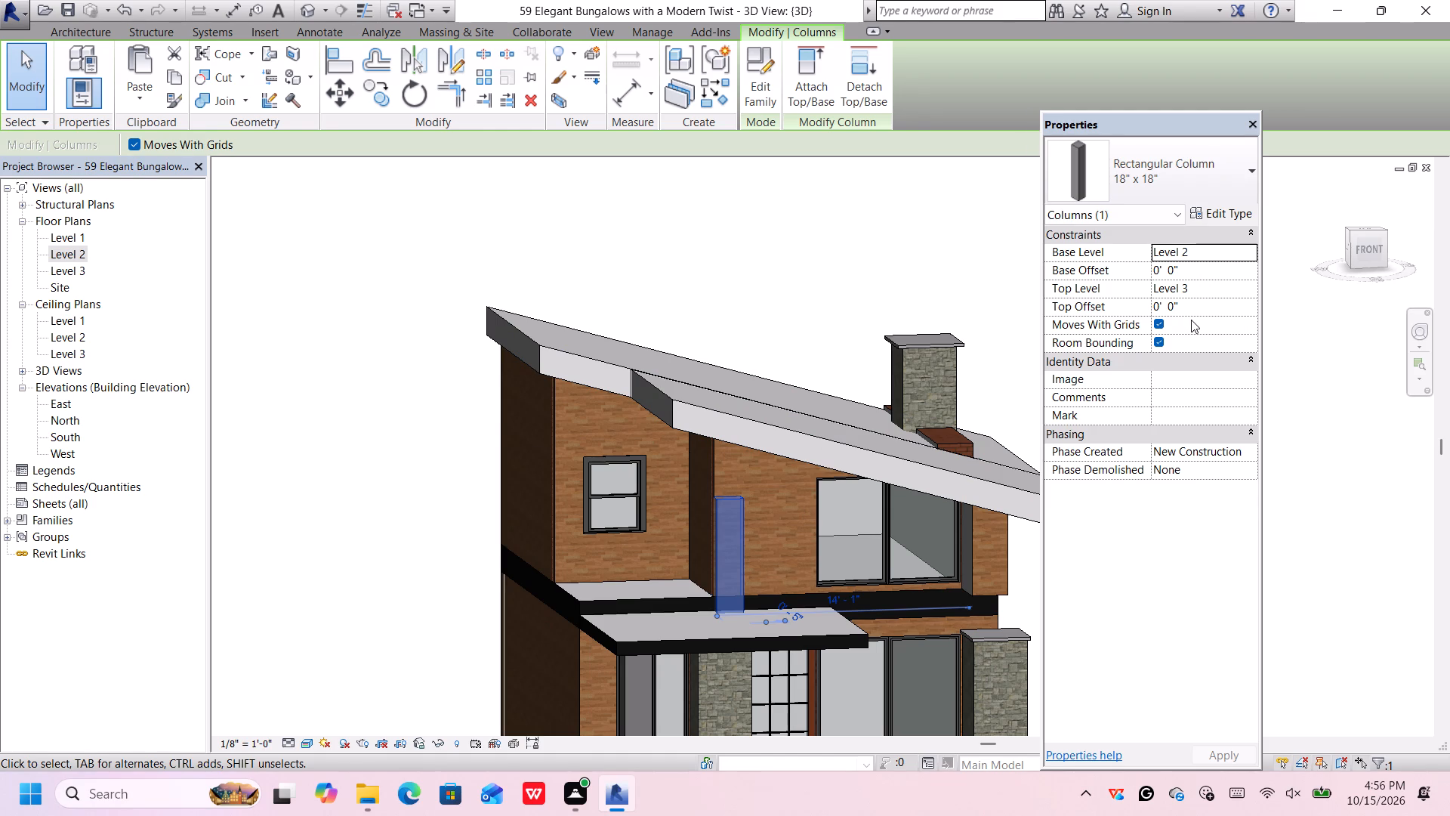
{"action": "left_click", "coordinate": [1192, 304]}
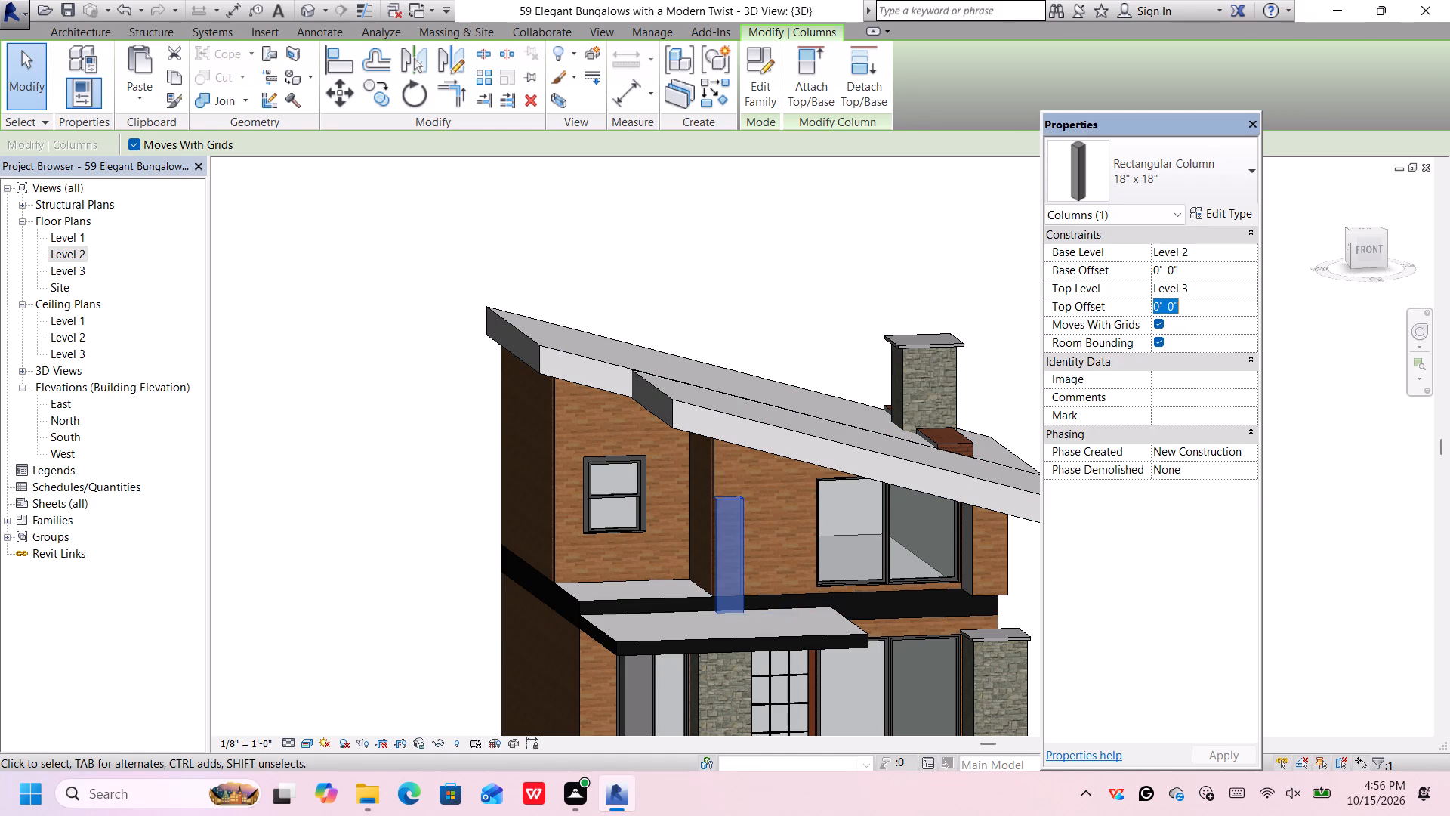
{"action": "key", "text": "BackSpace"}
{"action": "type", "text": "3'"}
{"action": "key", "text": "Return"}
{"action": "key", "text": "Return"}
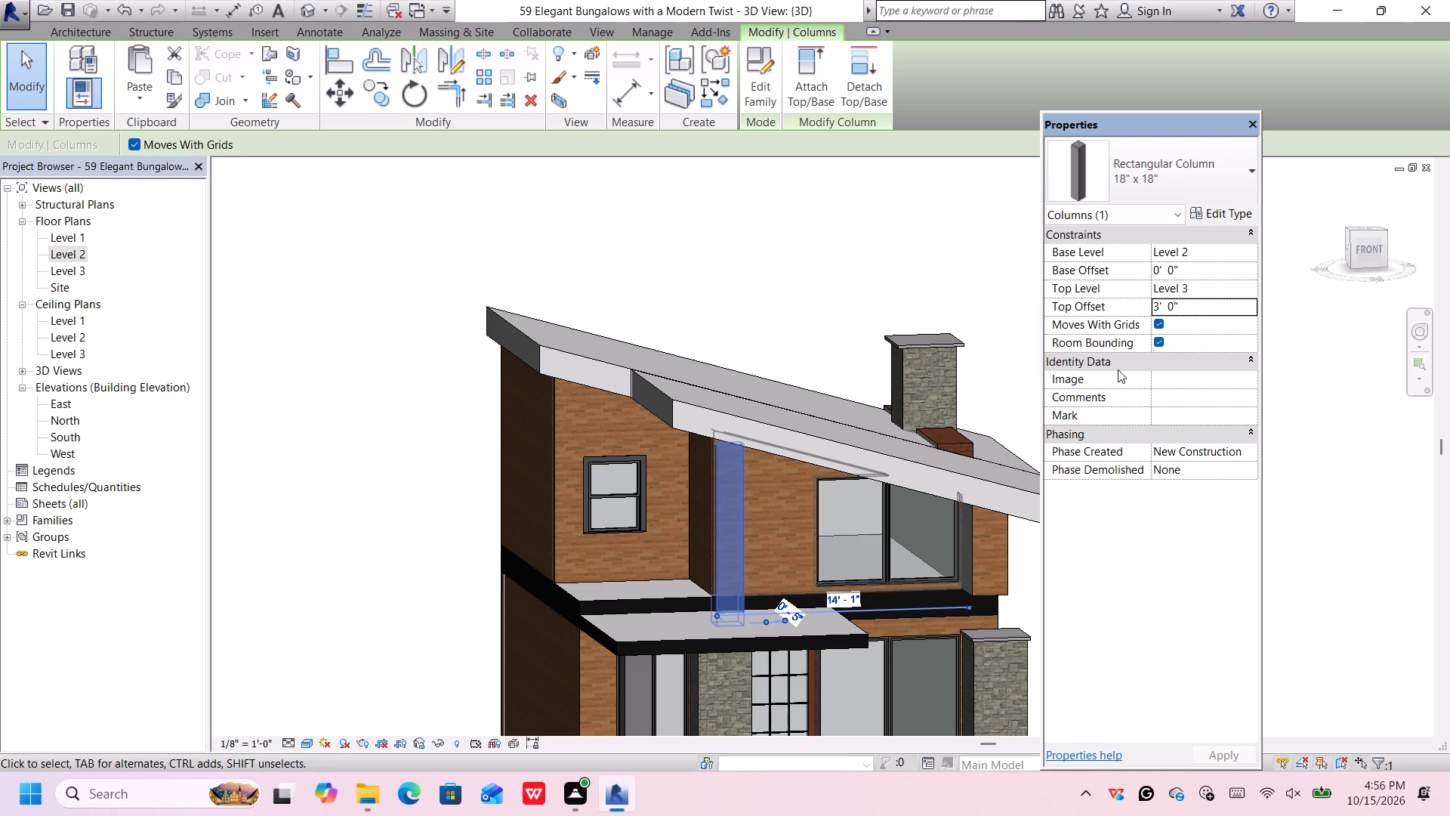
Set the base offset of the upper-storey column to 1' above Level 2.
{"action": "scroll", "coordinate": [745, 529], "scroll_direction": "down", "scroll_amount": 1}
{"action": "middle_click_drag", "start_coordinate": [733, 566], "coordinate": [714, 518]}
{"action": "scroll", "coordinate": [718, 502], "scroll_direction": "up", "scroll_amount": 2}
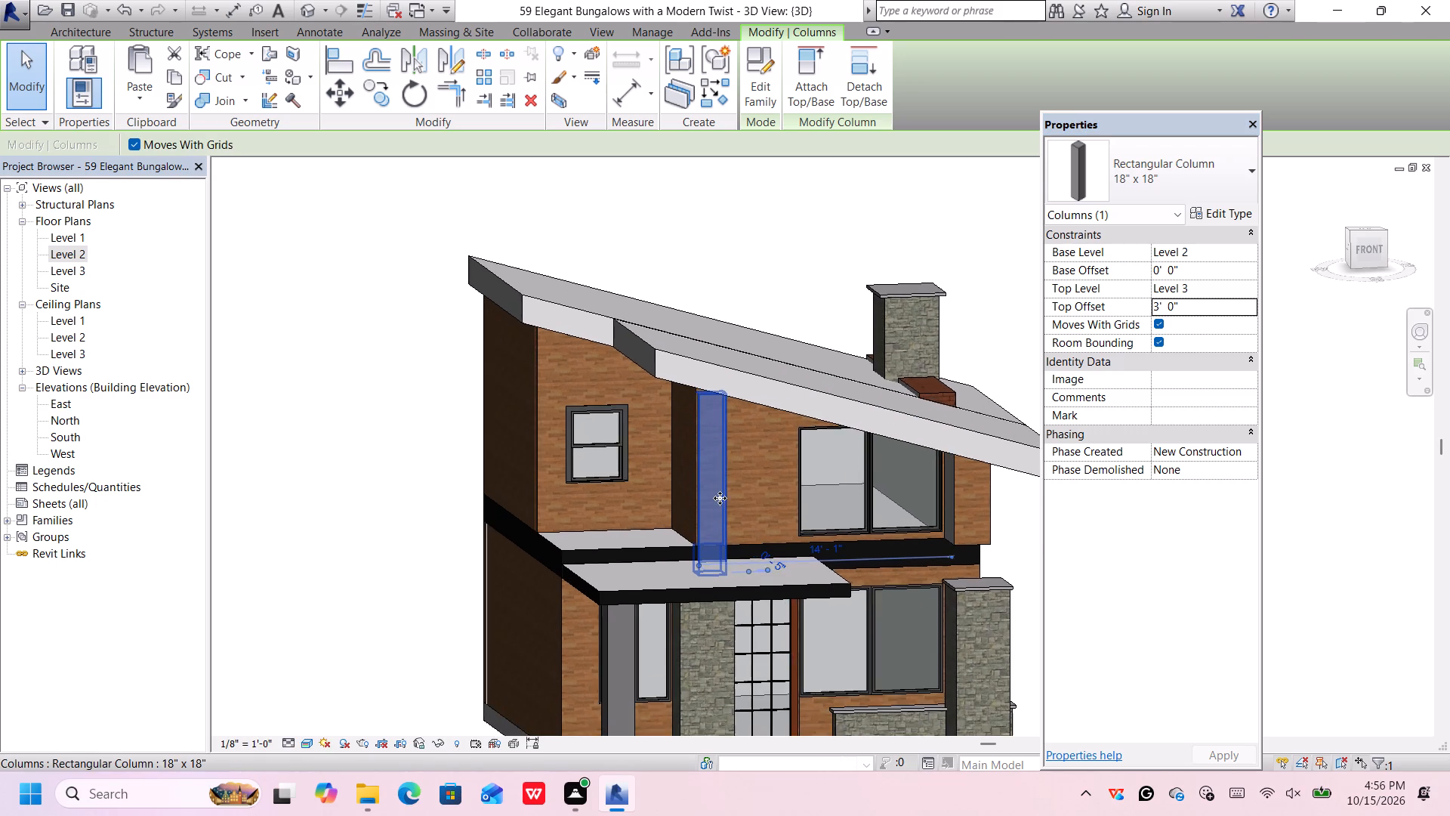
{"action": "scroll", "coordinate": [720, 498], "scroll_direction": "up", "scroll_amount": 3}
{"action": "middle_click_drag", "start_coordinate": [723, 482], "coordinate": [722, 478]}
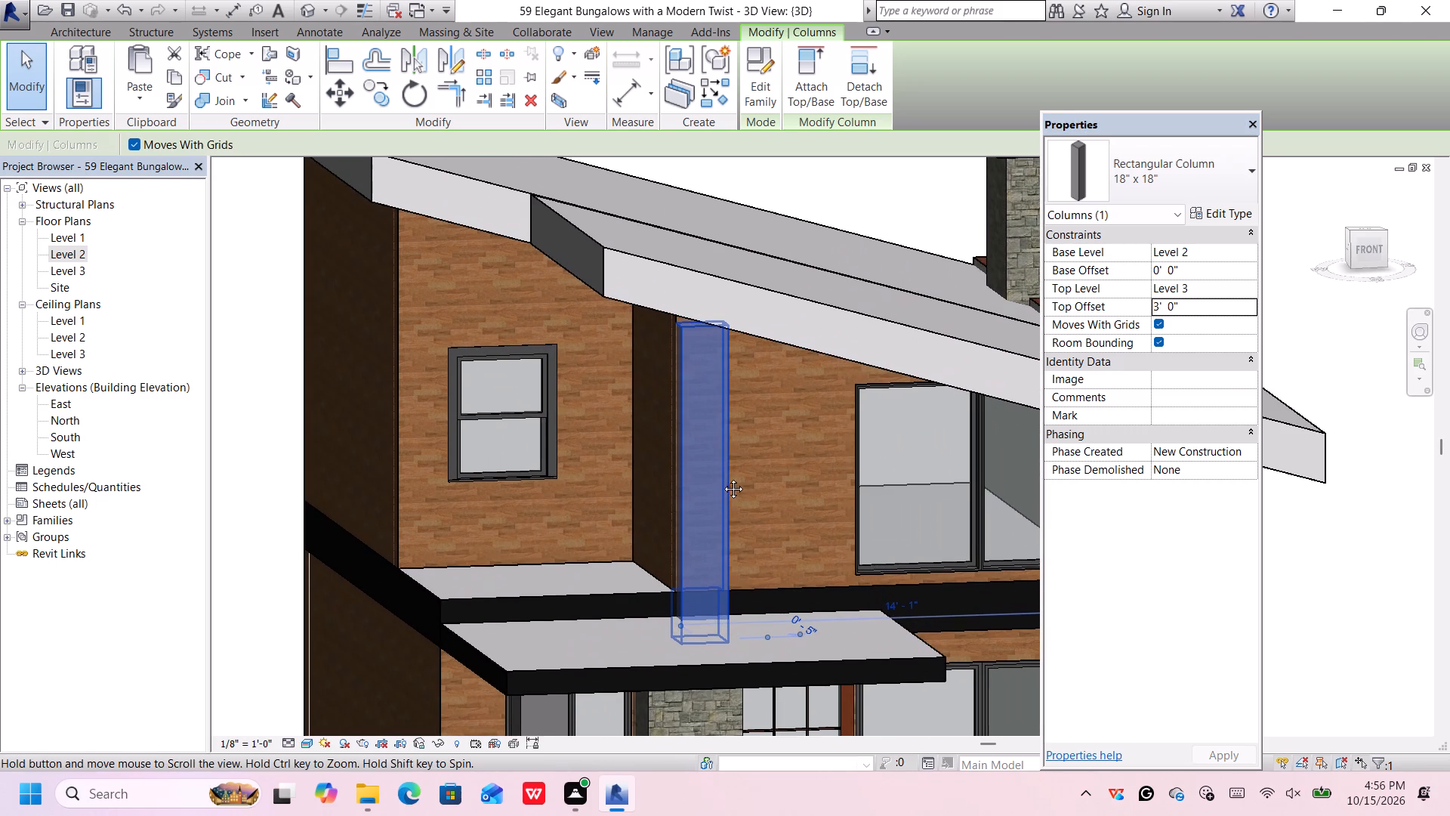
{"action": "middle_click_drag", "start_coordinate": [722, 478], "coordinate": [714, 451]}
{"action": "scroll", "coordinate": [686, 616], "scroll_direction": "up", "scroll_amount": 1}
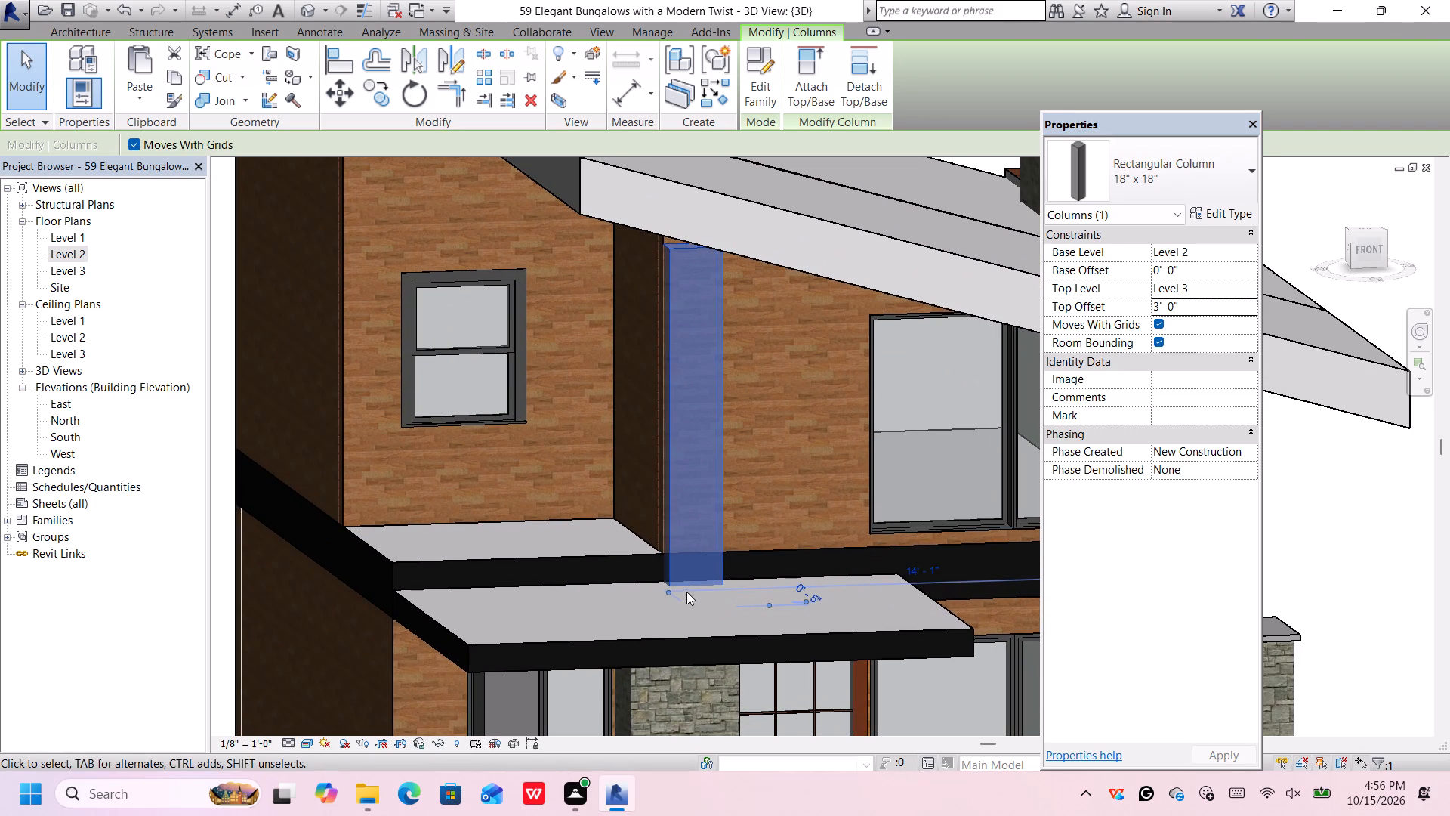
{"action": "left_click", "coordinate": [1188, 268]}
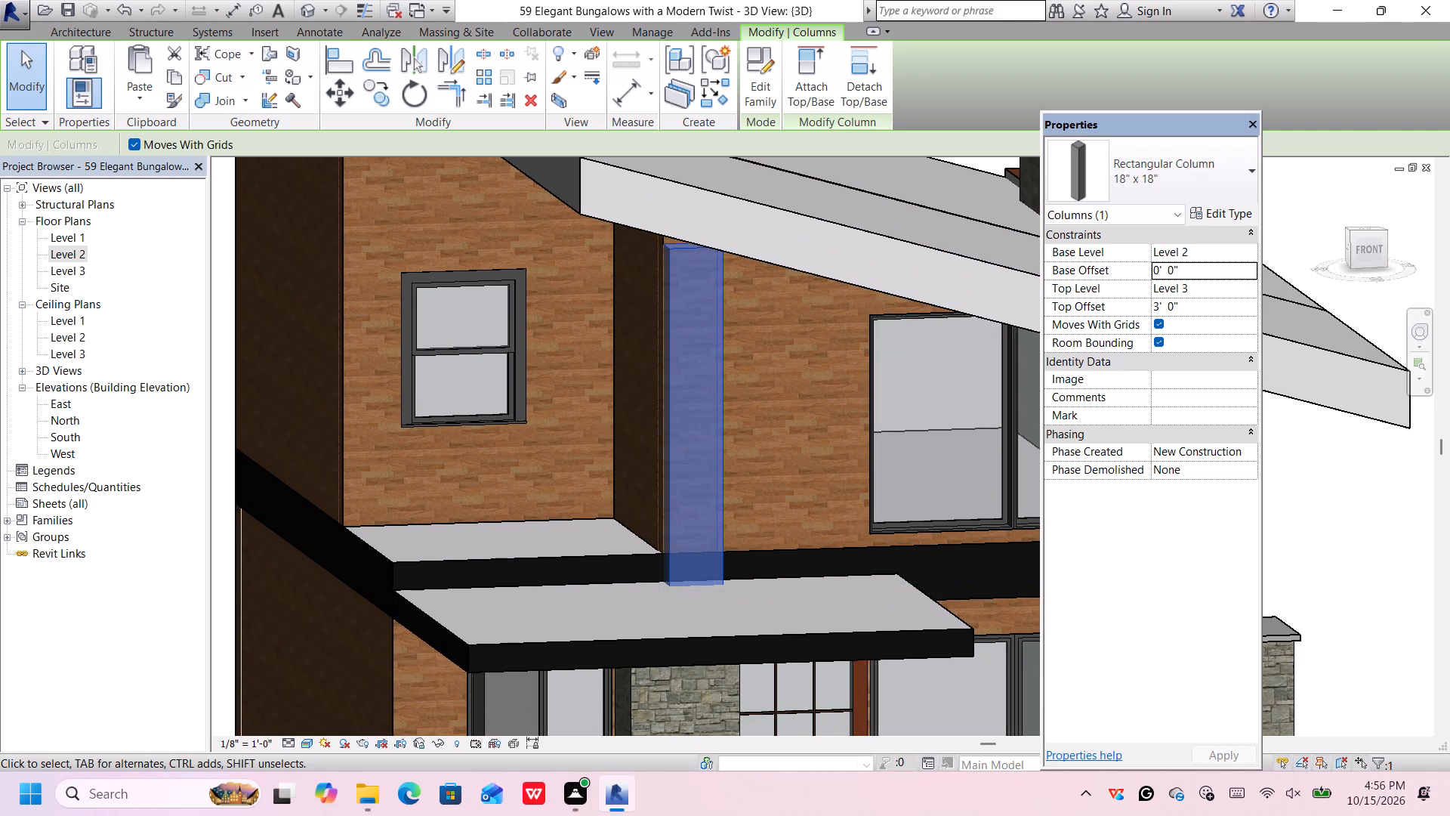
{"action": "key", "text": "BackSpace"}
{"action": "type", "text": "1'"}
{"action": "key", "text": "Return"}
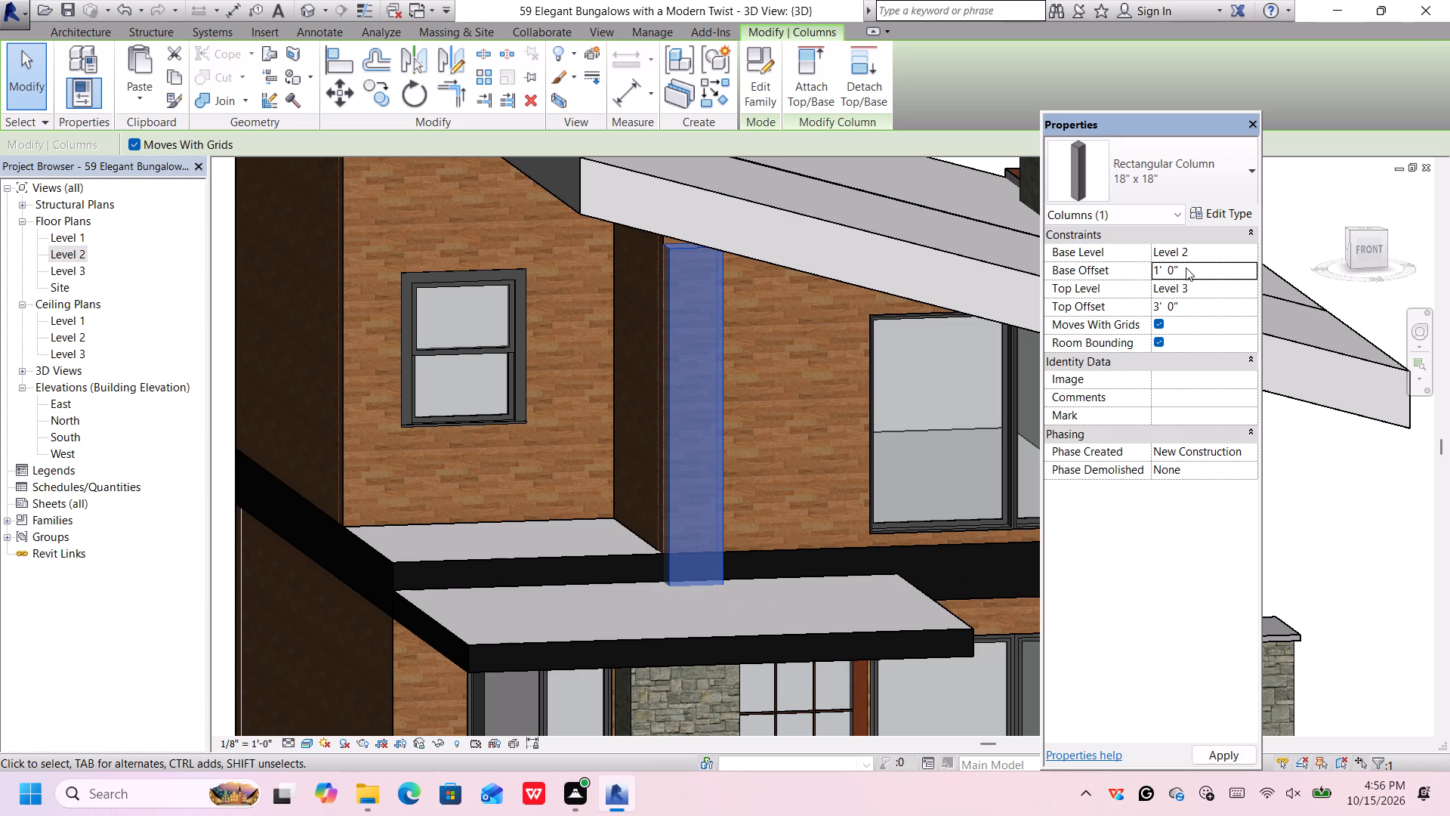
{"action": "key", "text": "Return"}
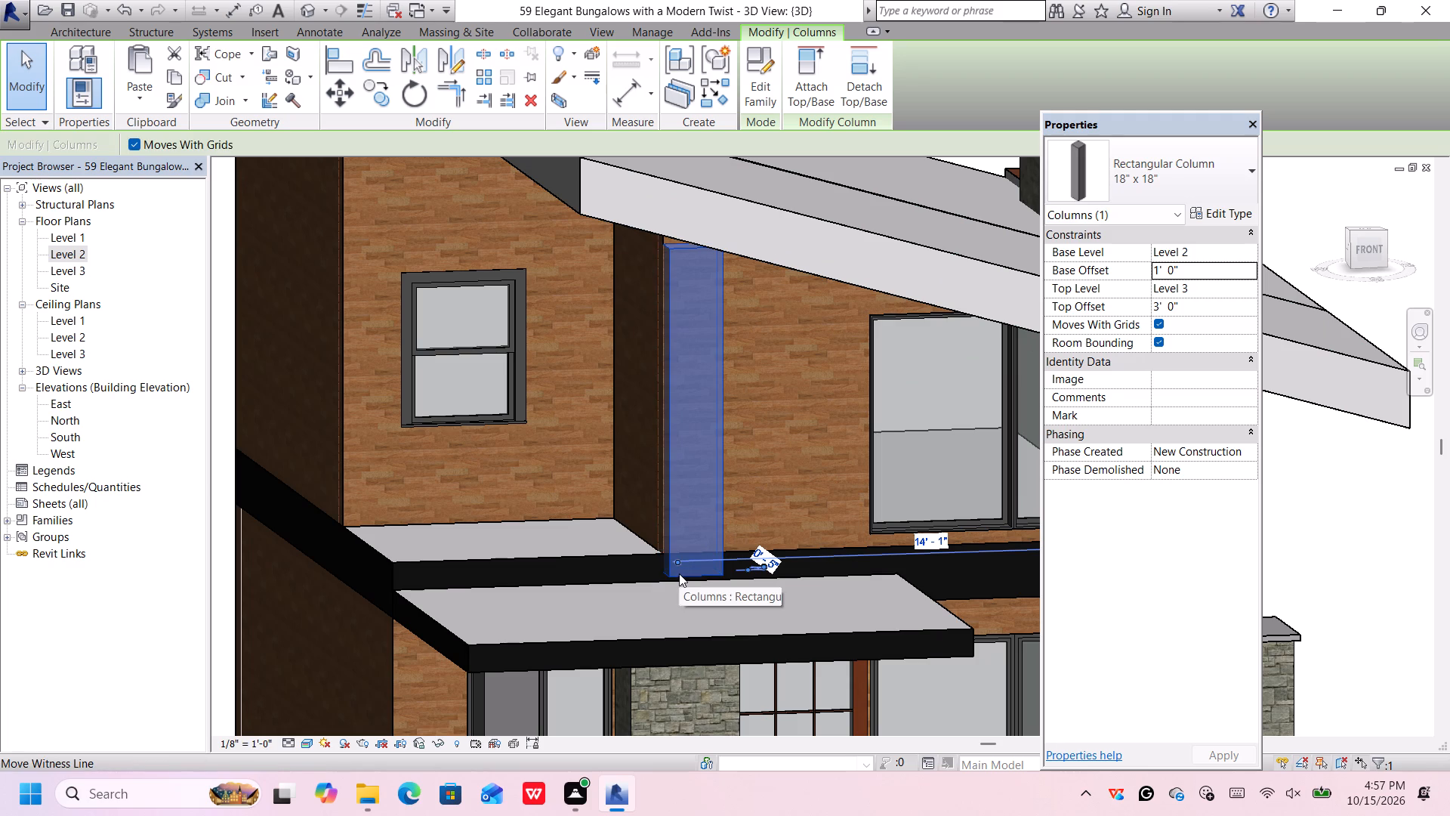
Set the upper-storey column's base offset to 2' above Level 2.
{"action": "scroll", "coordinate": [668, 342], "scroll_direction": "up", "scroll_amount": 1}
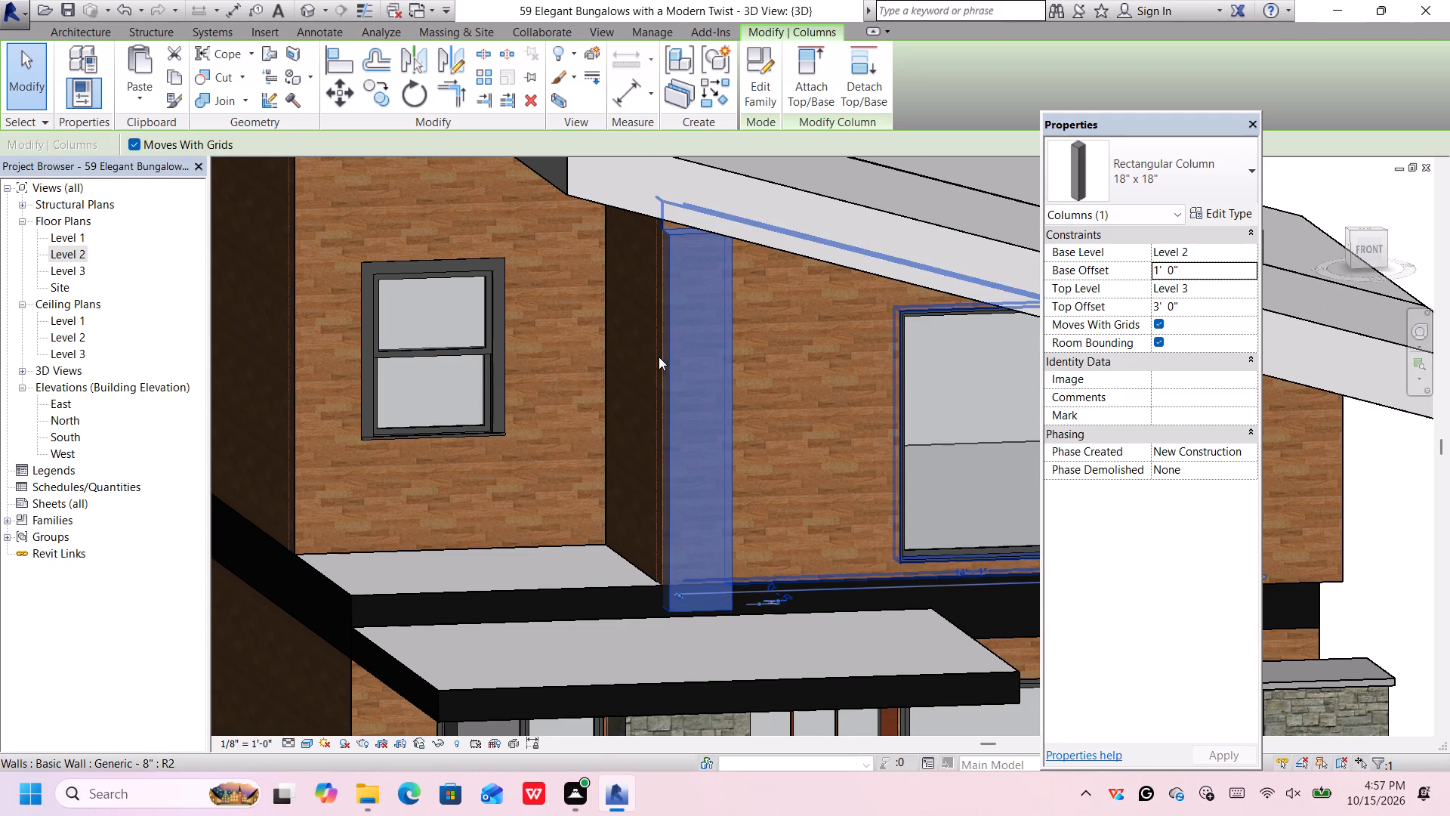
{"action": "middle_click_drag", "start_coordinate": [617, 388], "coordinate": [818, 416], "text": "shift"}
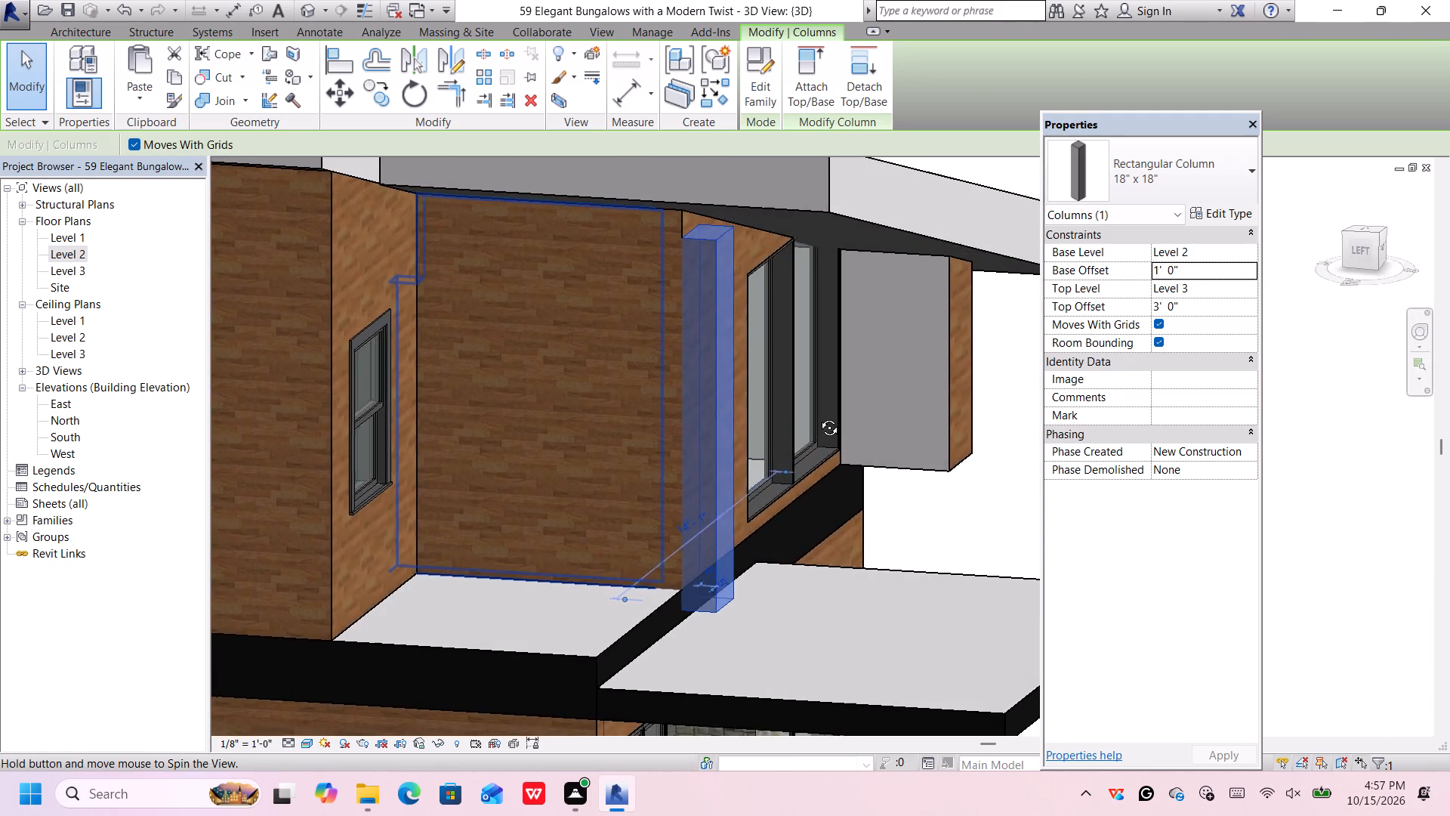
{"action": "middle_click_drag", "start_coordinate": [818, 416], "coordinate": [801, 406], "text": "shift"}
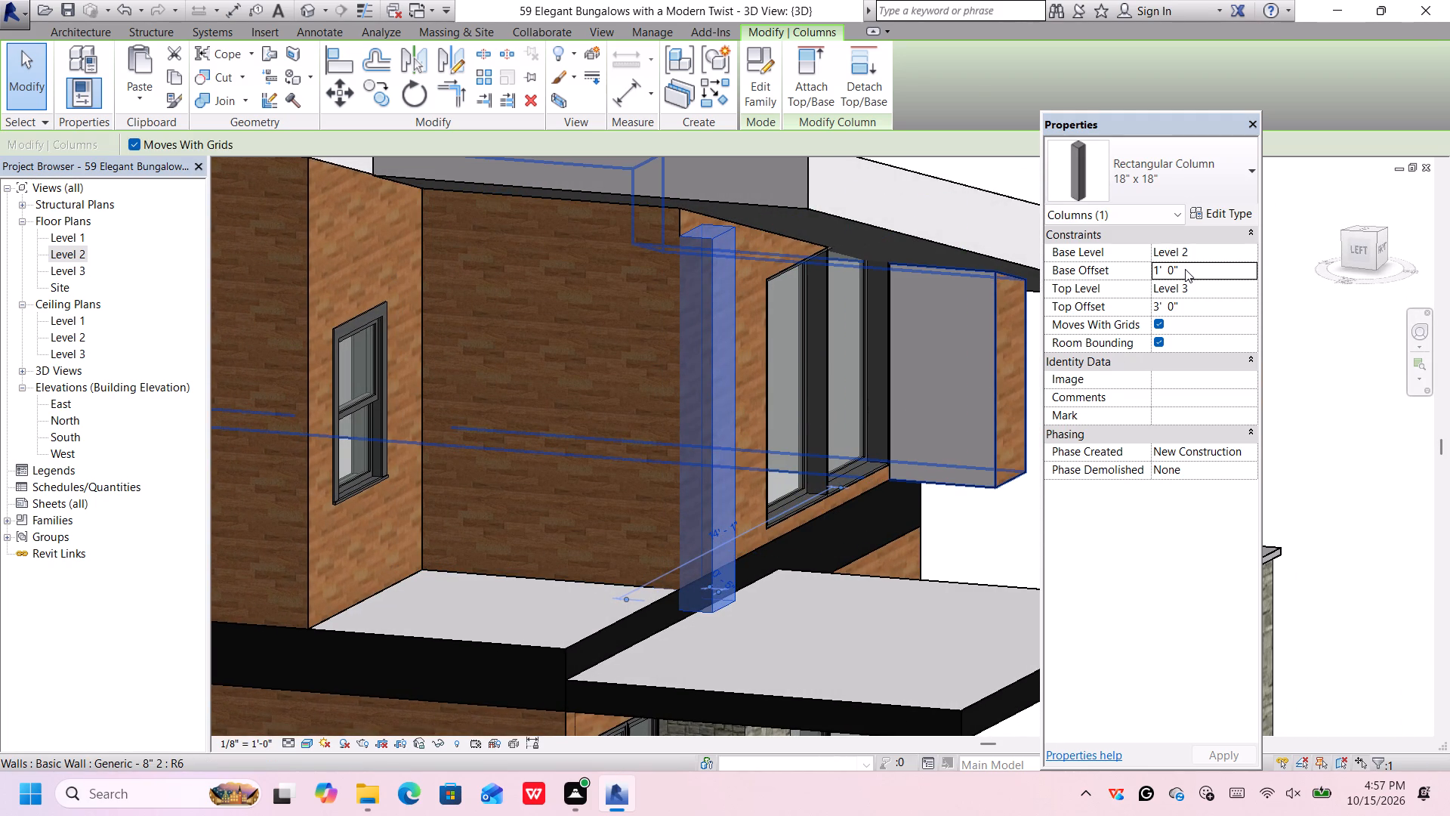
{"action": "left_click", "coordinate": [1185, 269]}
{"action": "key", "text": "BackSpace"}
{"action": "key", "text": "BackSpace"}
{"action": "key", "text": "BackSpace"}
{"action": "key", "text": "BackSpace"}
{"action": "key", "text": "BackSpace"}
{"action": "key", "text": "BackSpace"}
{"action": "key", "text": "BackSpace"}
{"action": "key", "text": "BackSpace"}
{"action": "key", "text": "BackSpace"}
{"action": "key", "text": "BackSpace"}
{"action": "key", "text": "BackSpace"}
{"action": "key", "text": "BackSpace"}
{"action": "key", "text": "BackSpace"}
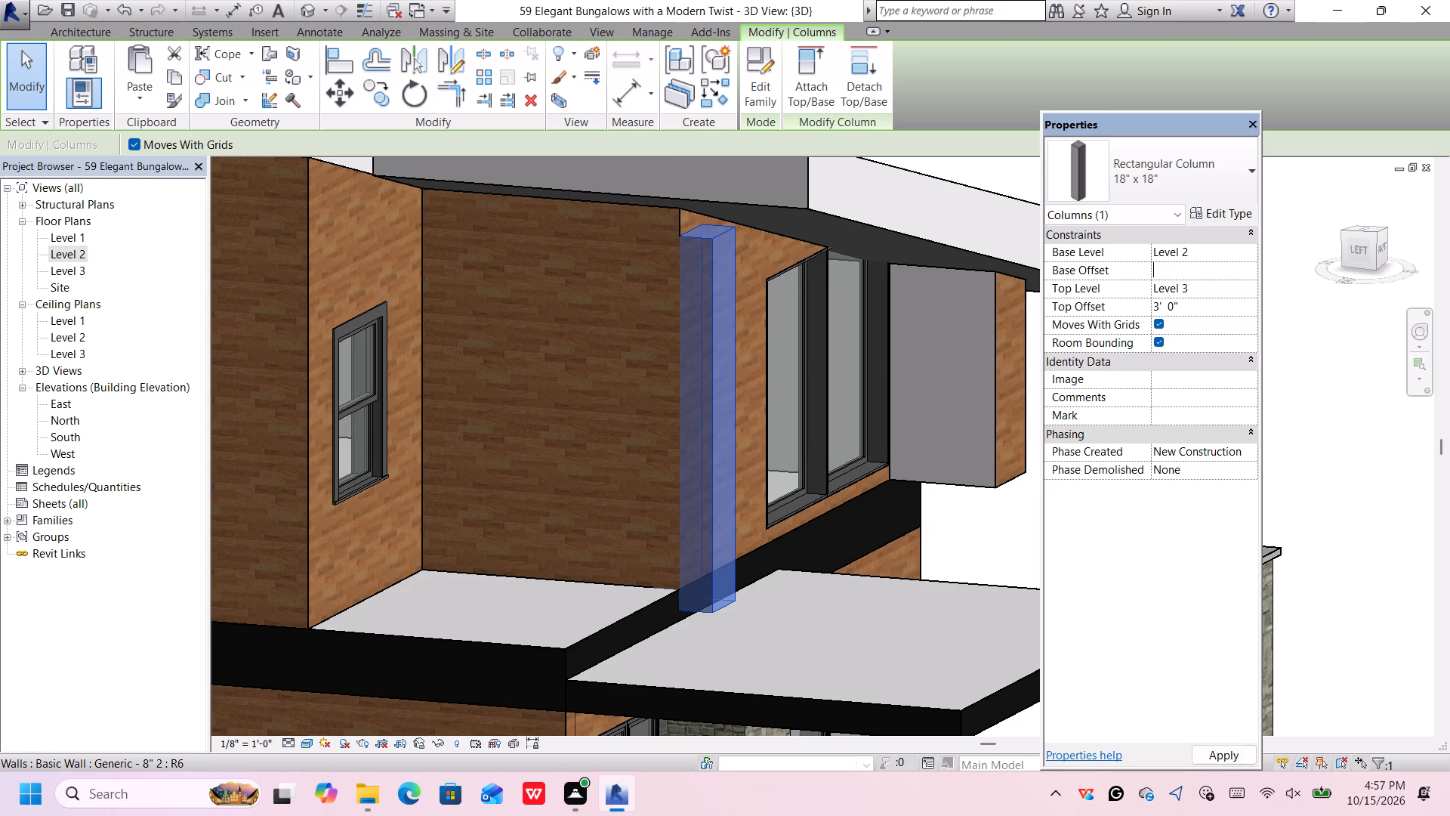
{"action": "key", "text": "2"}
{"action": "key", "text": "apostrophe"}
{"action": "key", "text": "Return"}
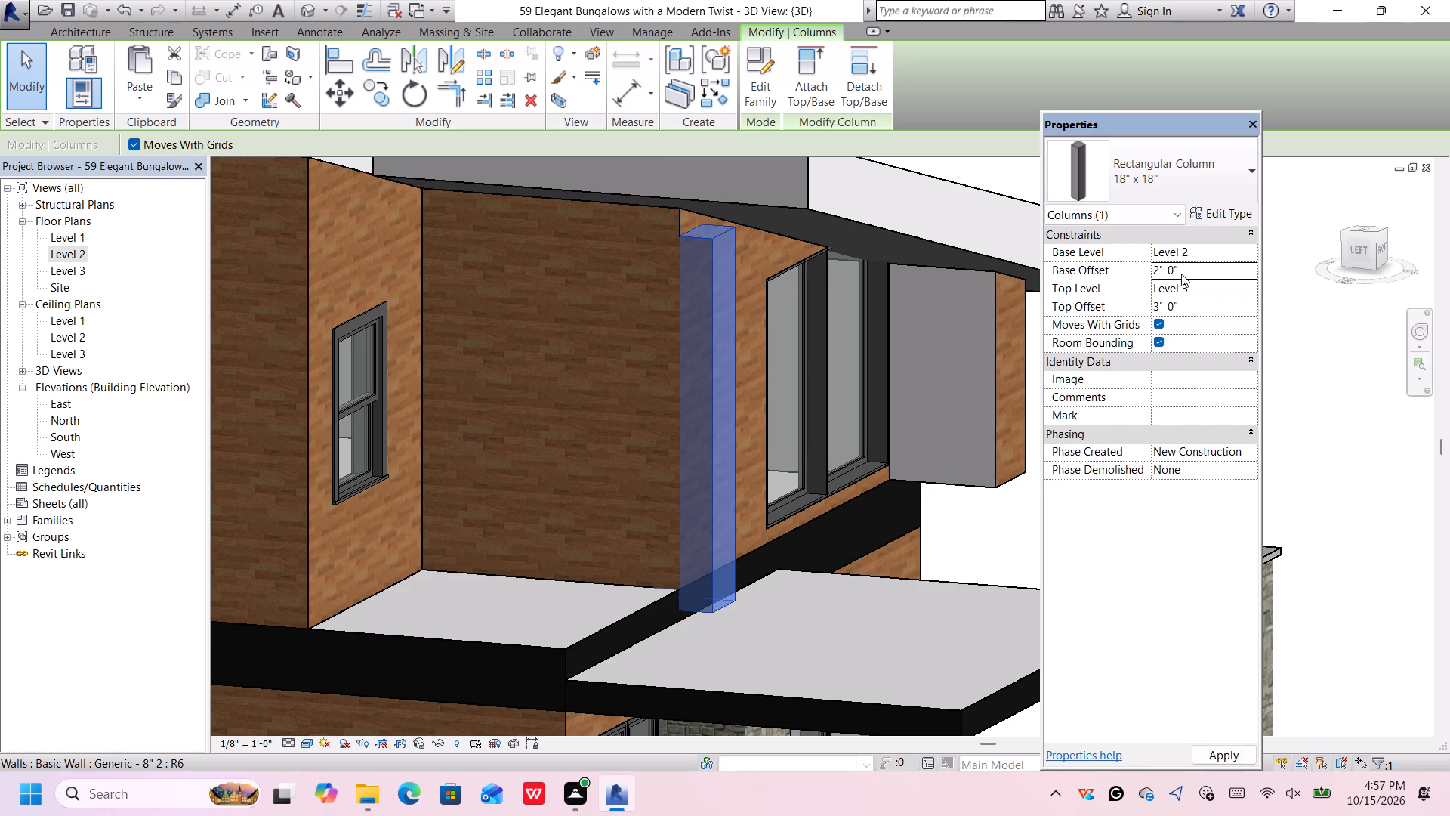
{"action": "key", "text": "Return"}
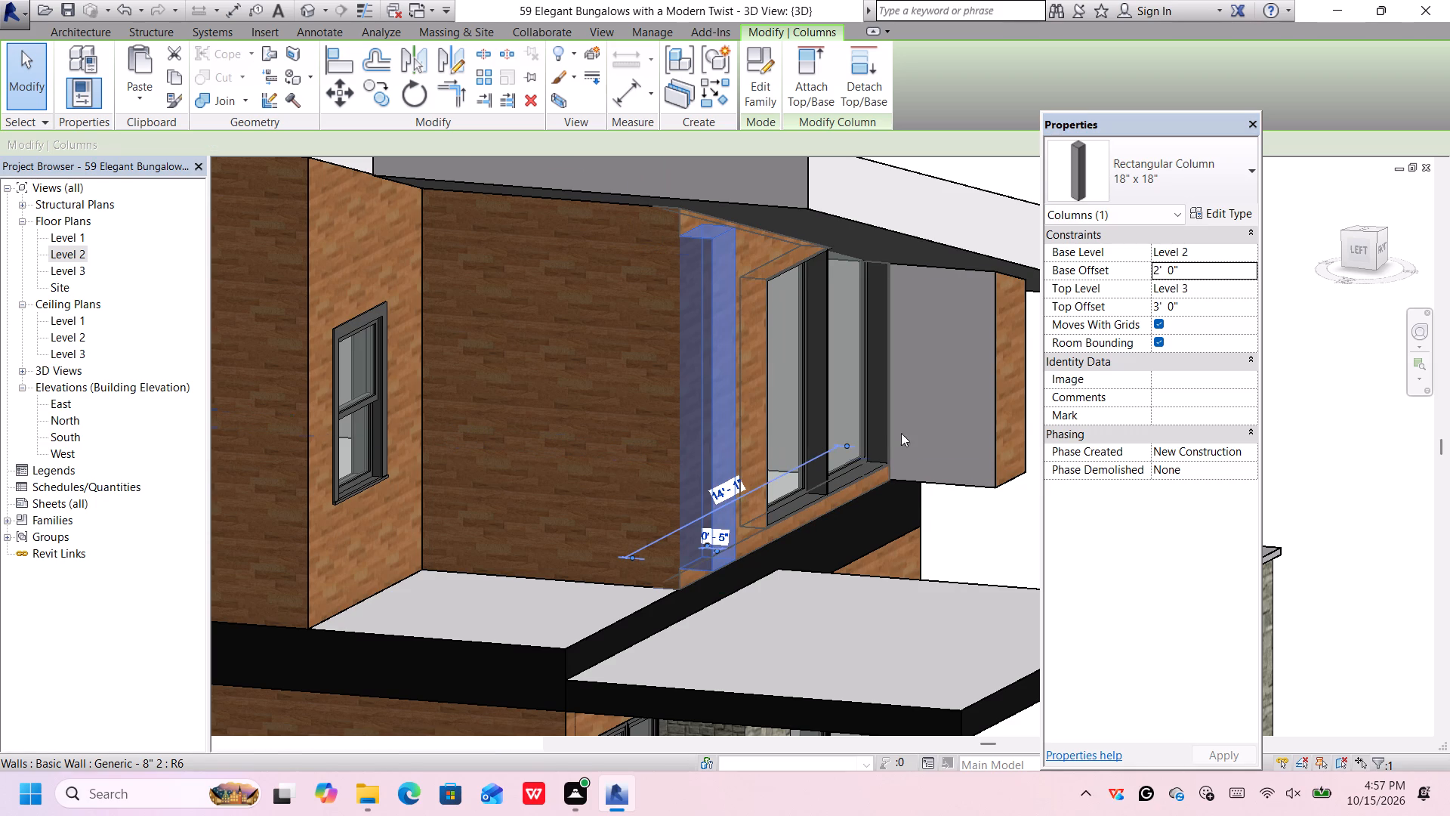
Set the upper-storey column's base offset to 1' 6" to fit its foot to the lower roof edge.
{"action": "scroll", "coordinate": [714, 521], "scroll_direction": "up", "scroll_amount": 3}
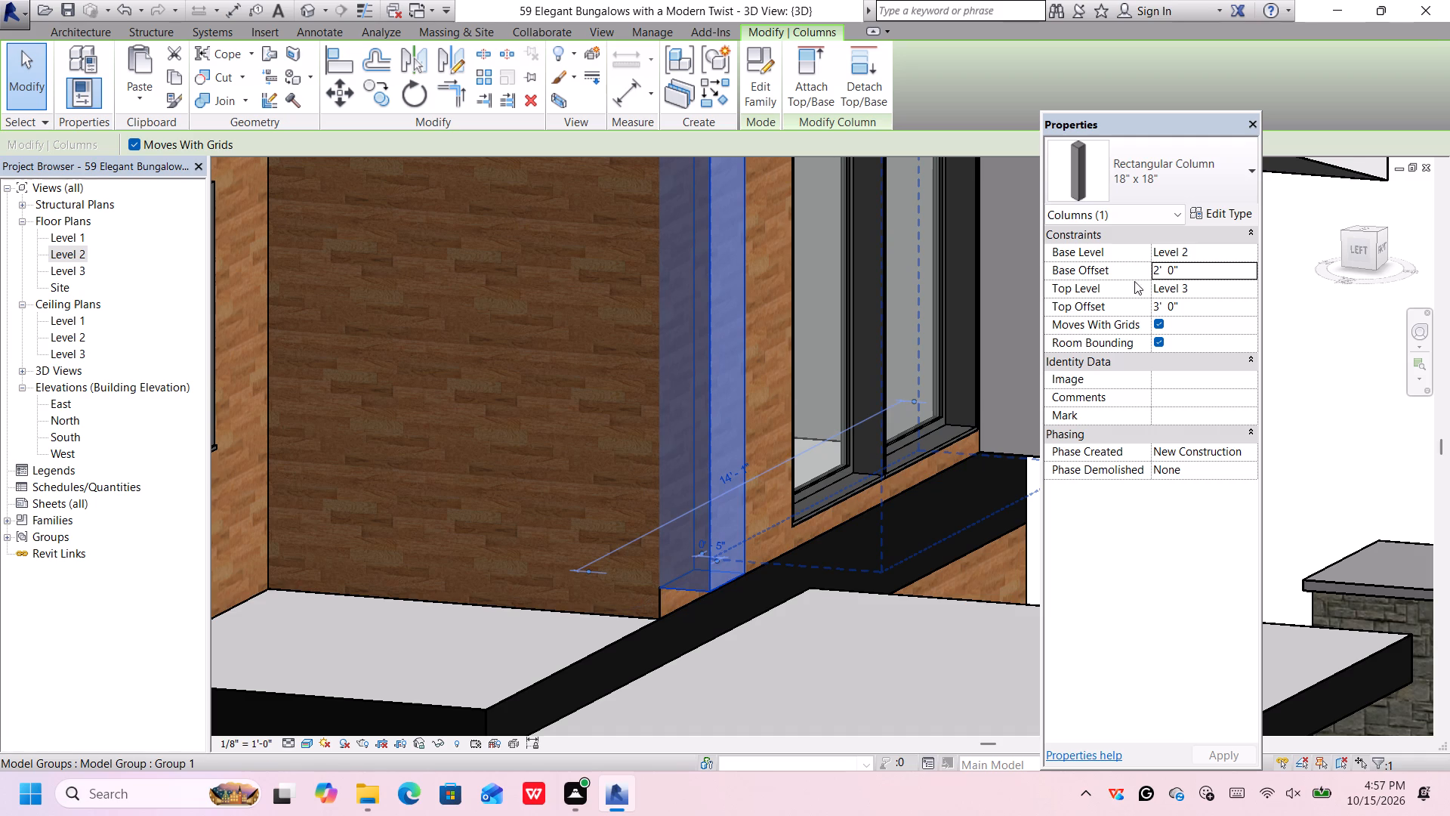
{"action": "scroll", "coordinate": [716, 570], "scroll_direction": "down", "scroll_amount": 3}
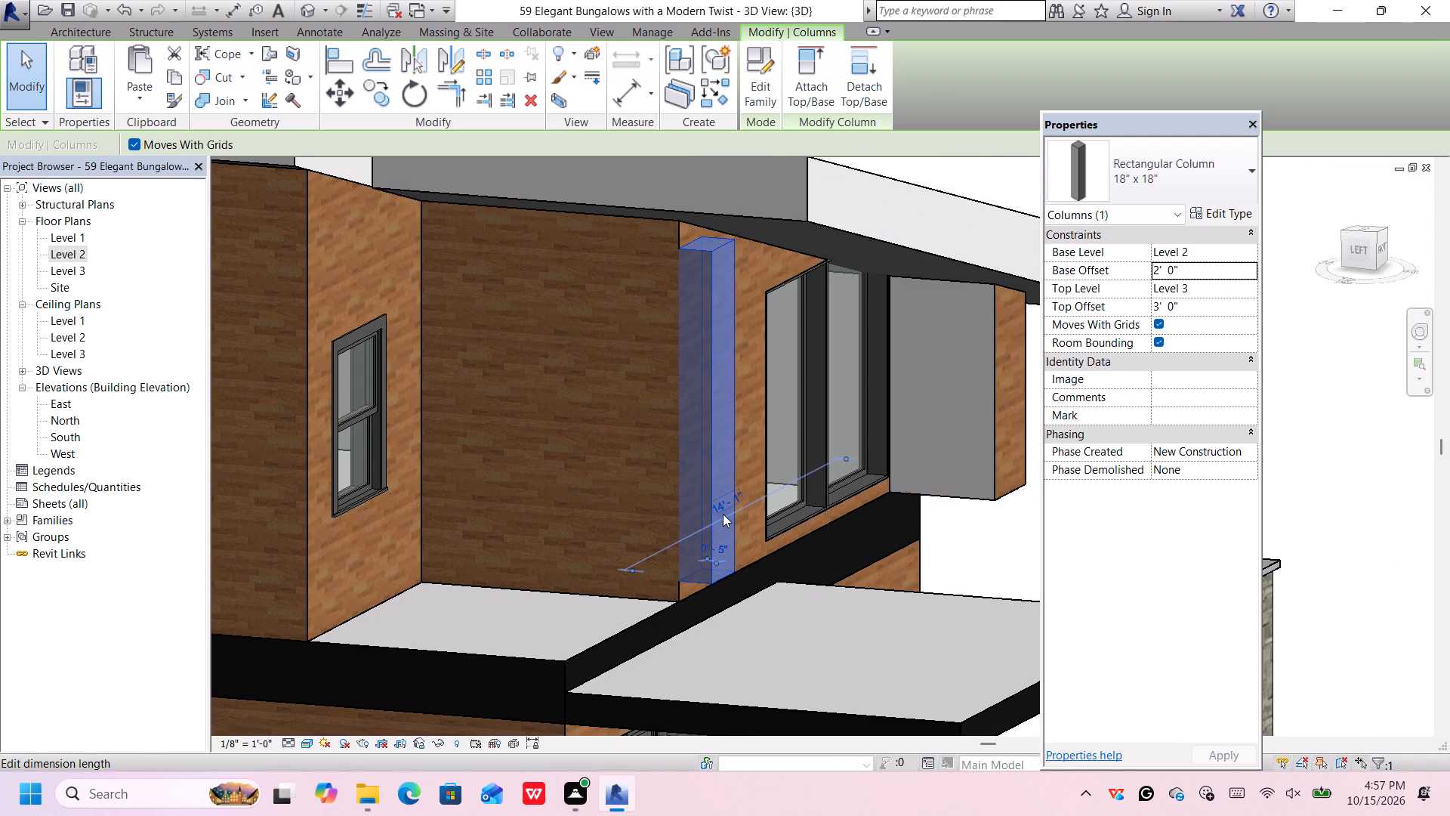
{"action": "scroll", "coordinate": [702, 592], "scroll_direction": "up", "scroll_amount": 3}
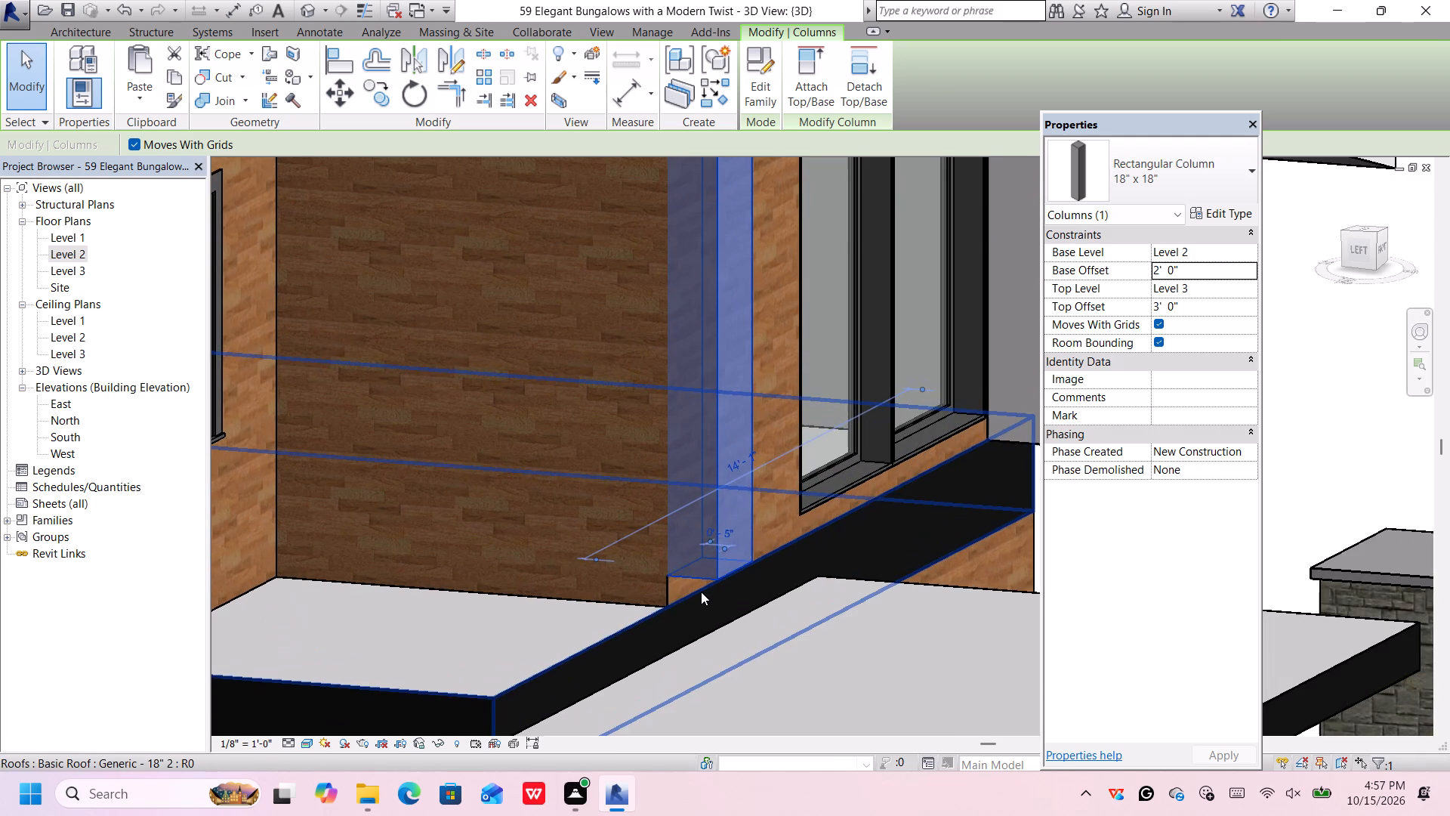
{"action": "scroll", "coordinate": [702, 592], "scroll_direction": "down", "scroll_amount": 3}
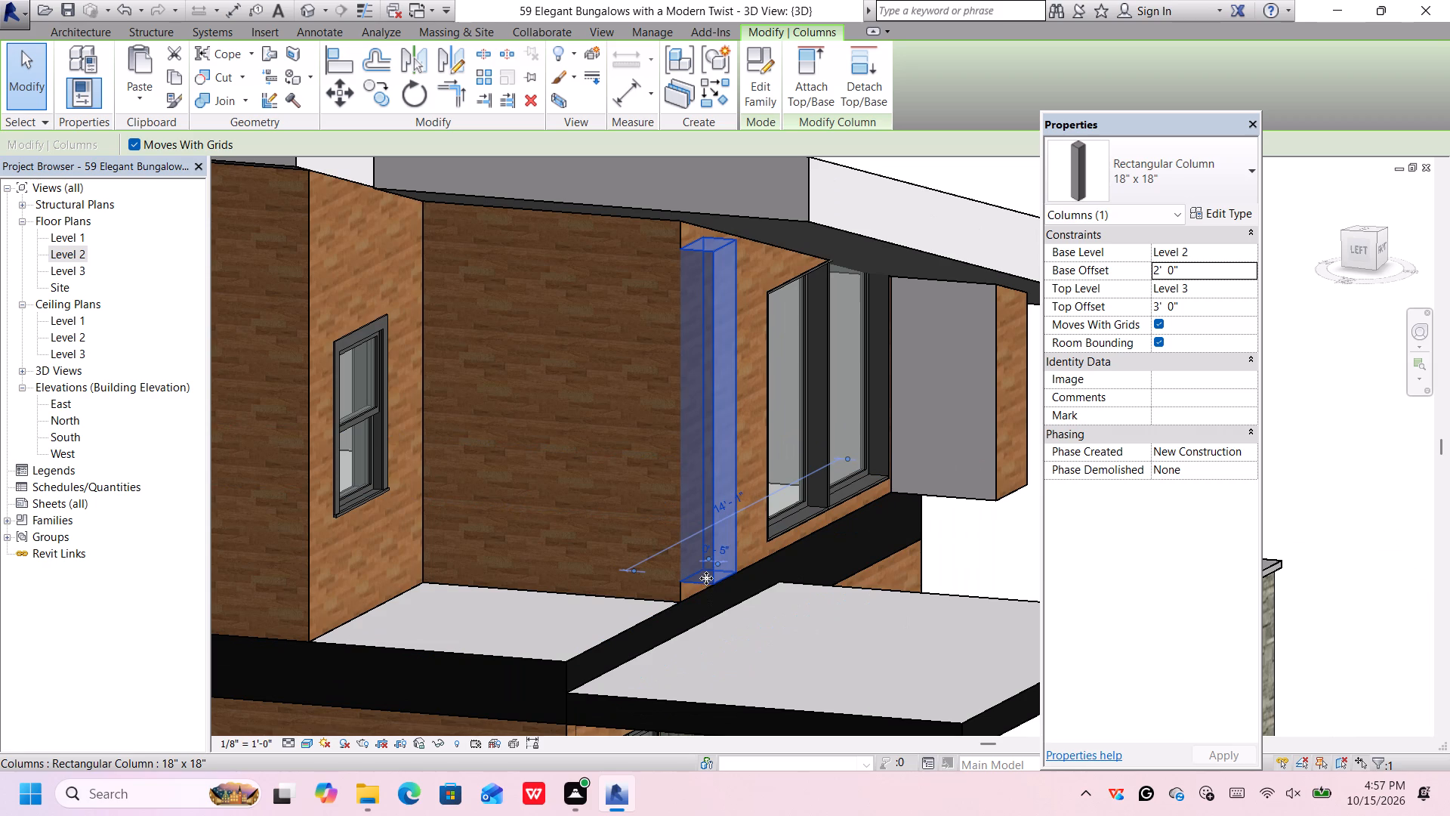
{"action": "scroll", "coordinate": [706, 578], "scroll_direction": "up", "scroll_amount": 1}
{"action": "left_click", "coordinate": [1203, 257]}
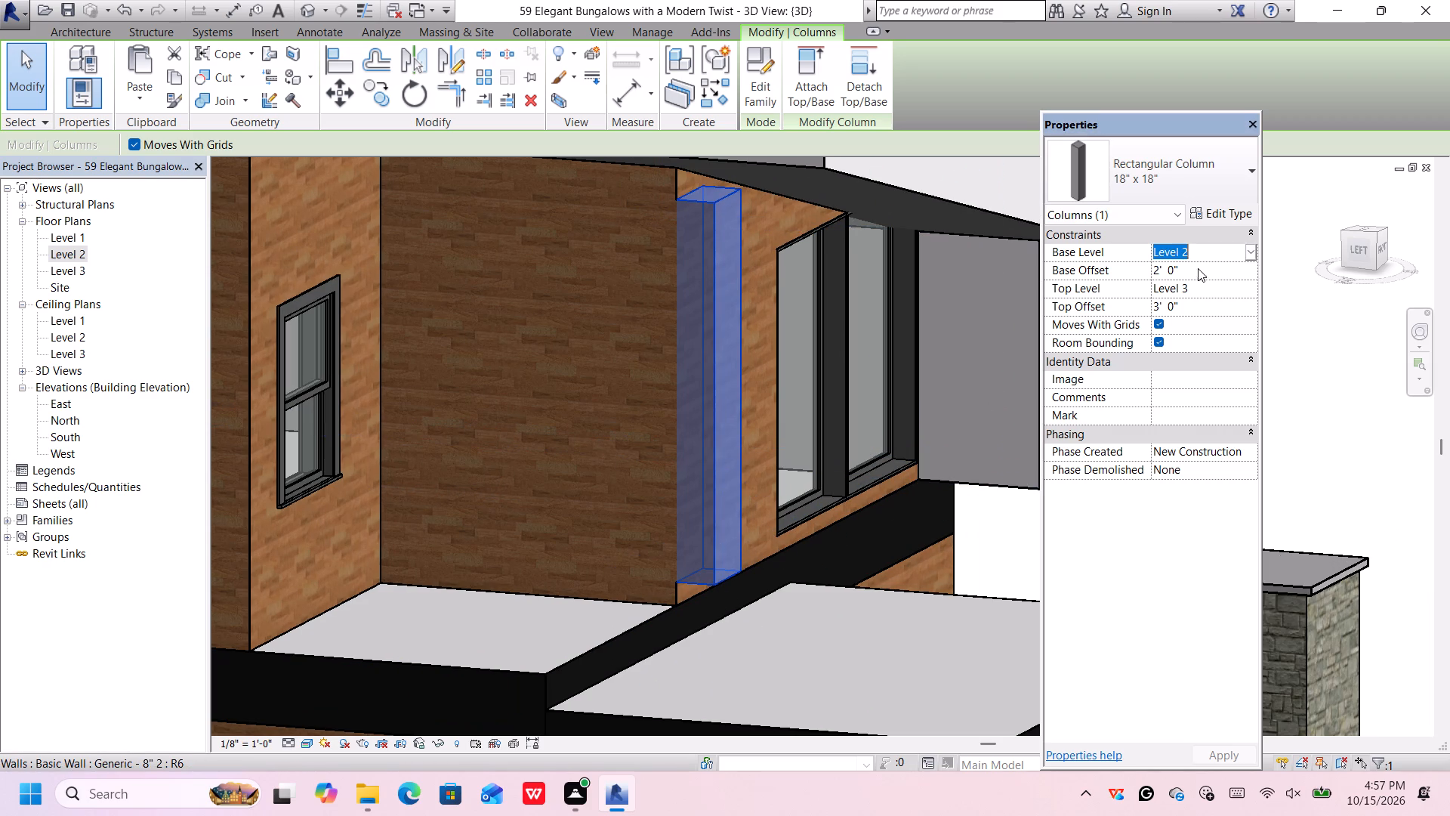
{"action": "left_click", "coordinate": [1198, 270]}
{"action": "key", "text": "BackSpace"}
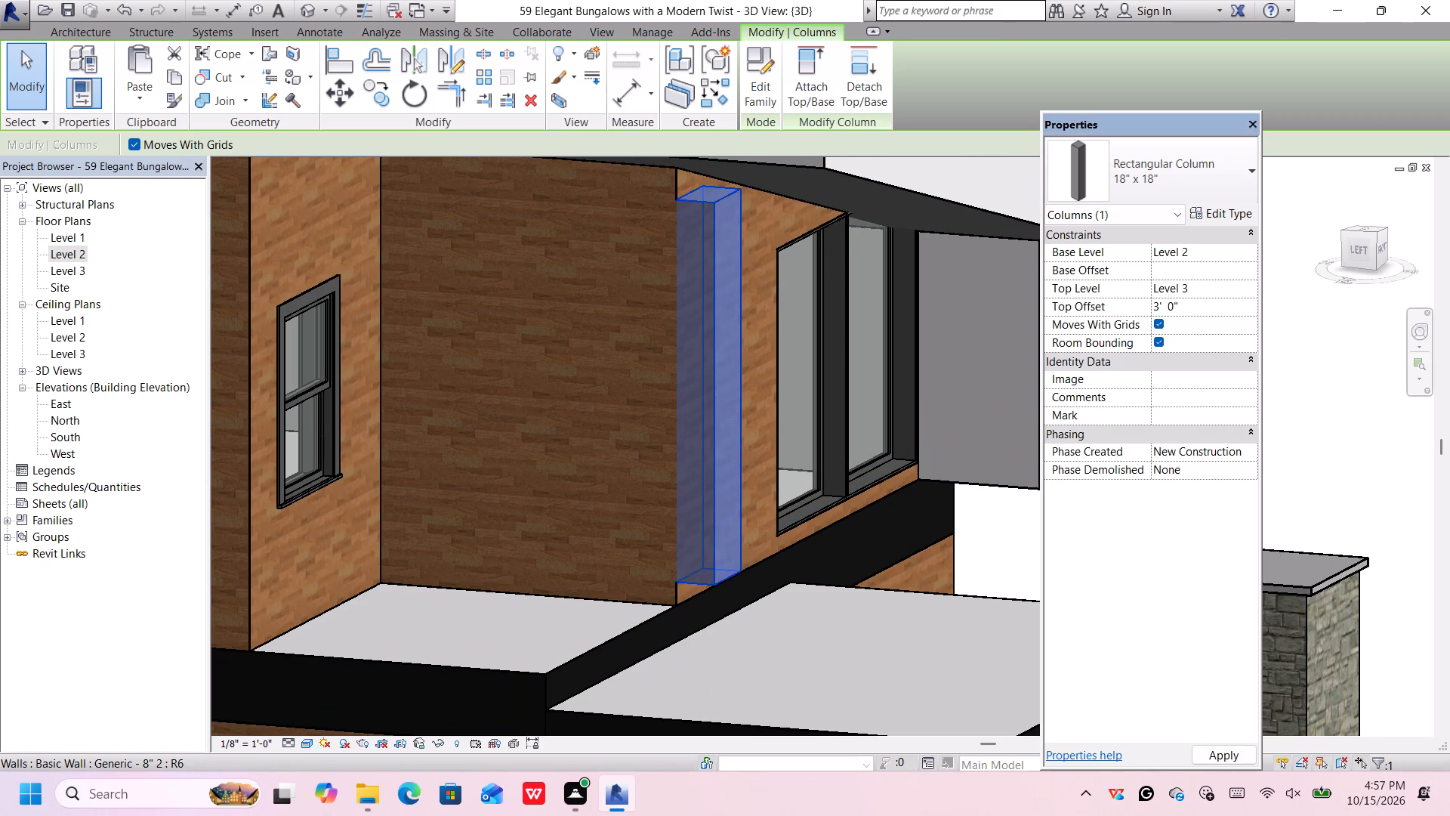
{"action": "type", "text": "1.5'"}
{"action": "key", "text": "Return"}
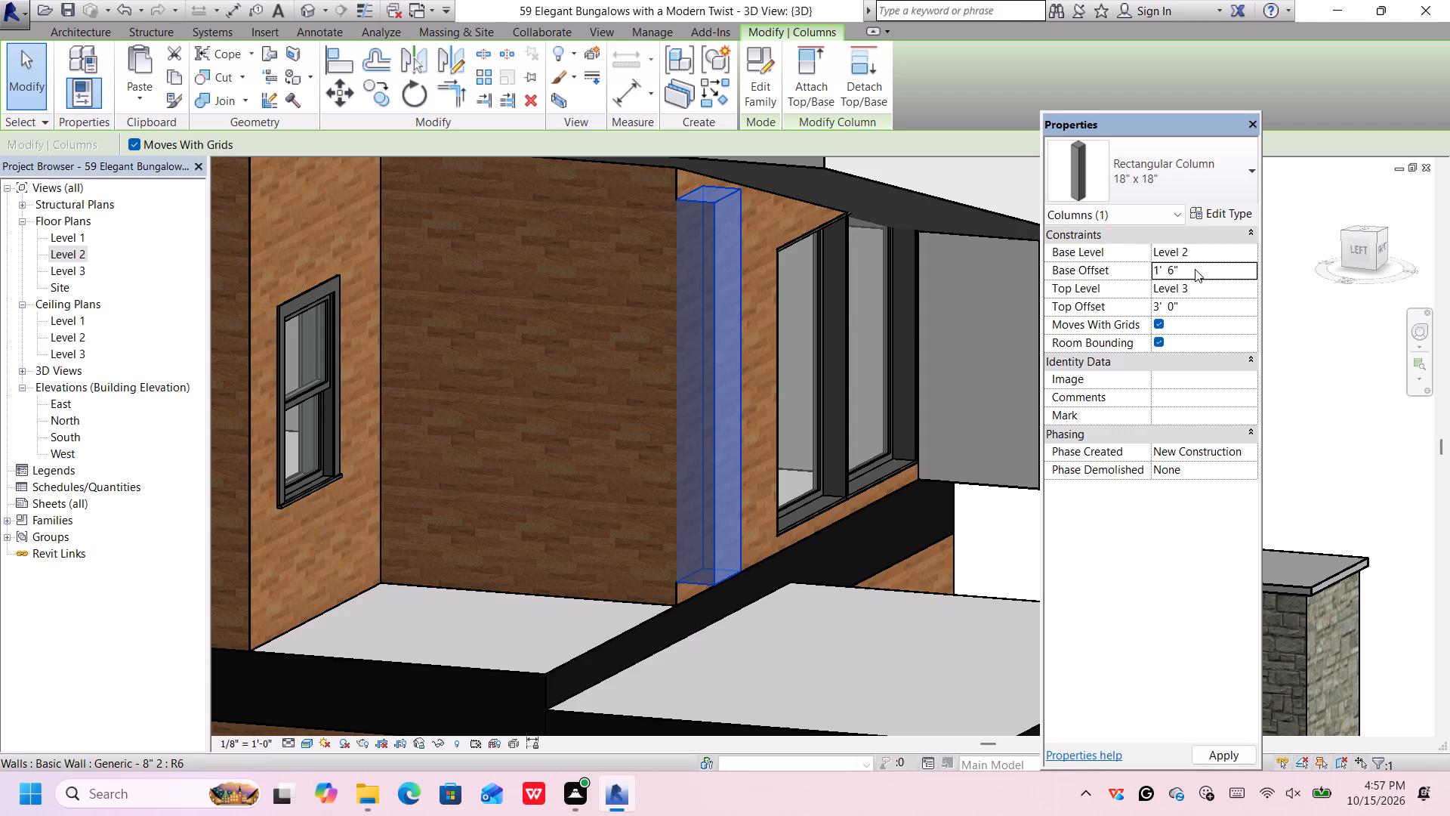
{"action": "key", "text": "Return"}
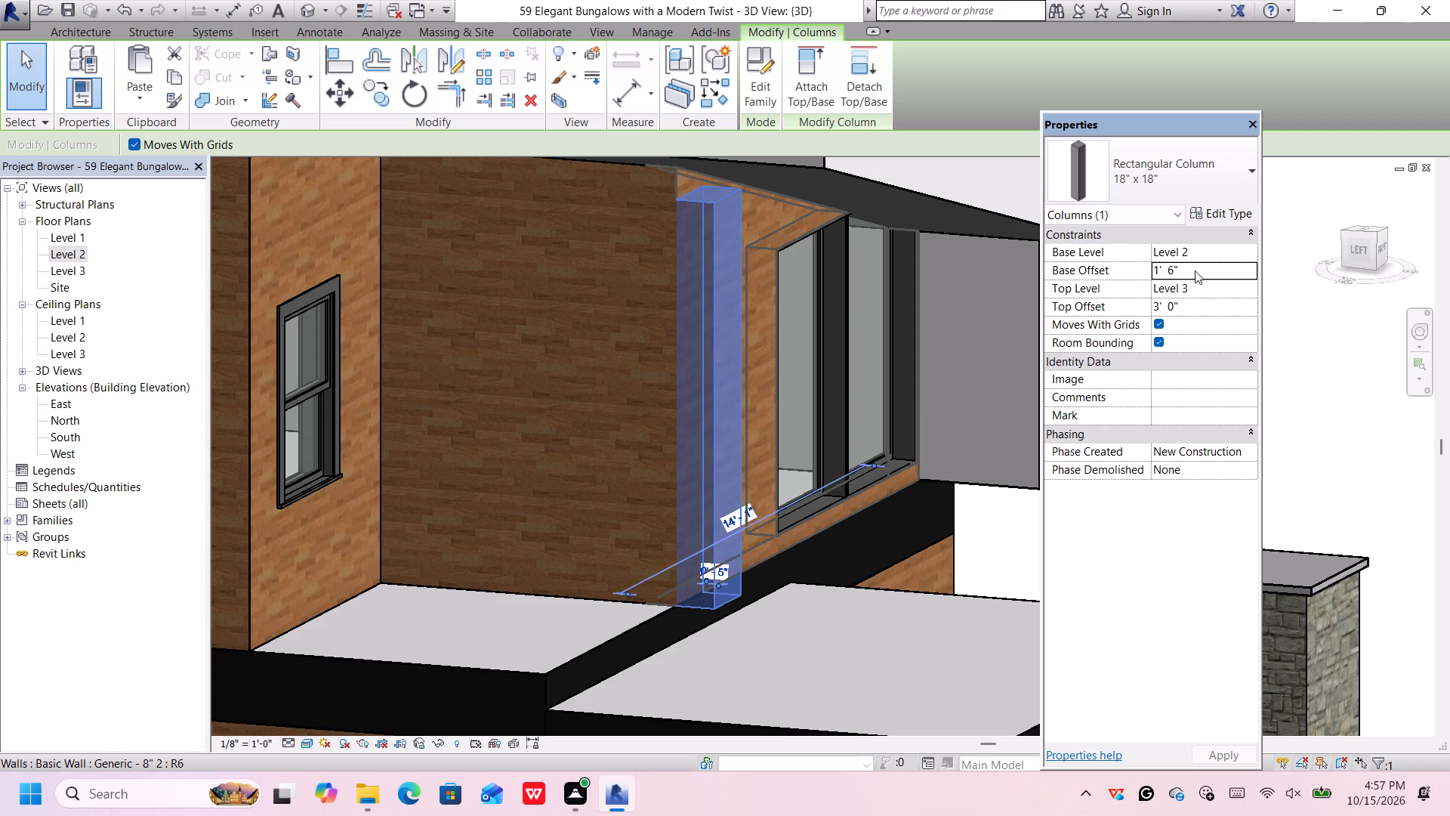
Set the upper-storey column's top offset to 3' 6" to bring its head up to the sloped roof.
{"action": "scroll", "coordinate": [878, 400], "scroll_direction": "down", "scroll_amount": 2}
{"action": "left_click", "coordinate": [1200, 308]}
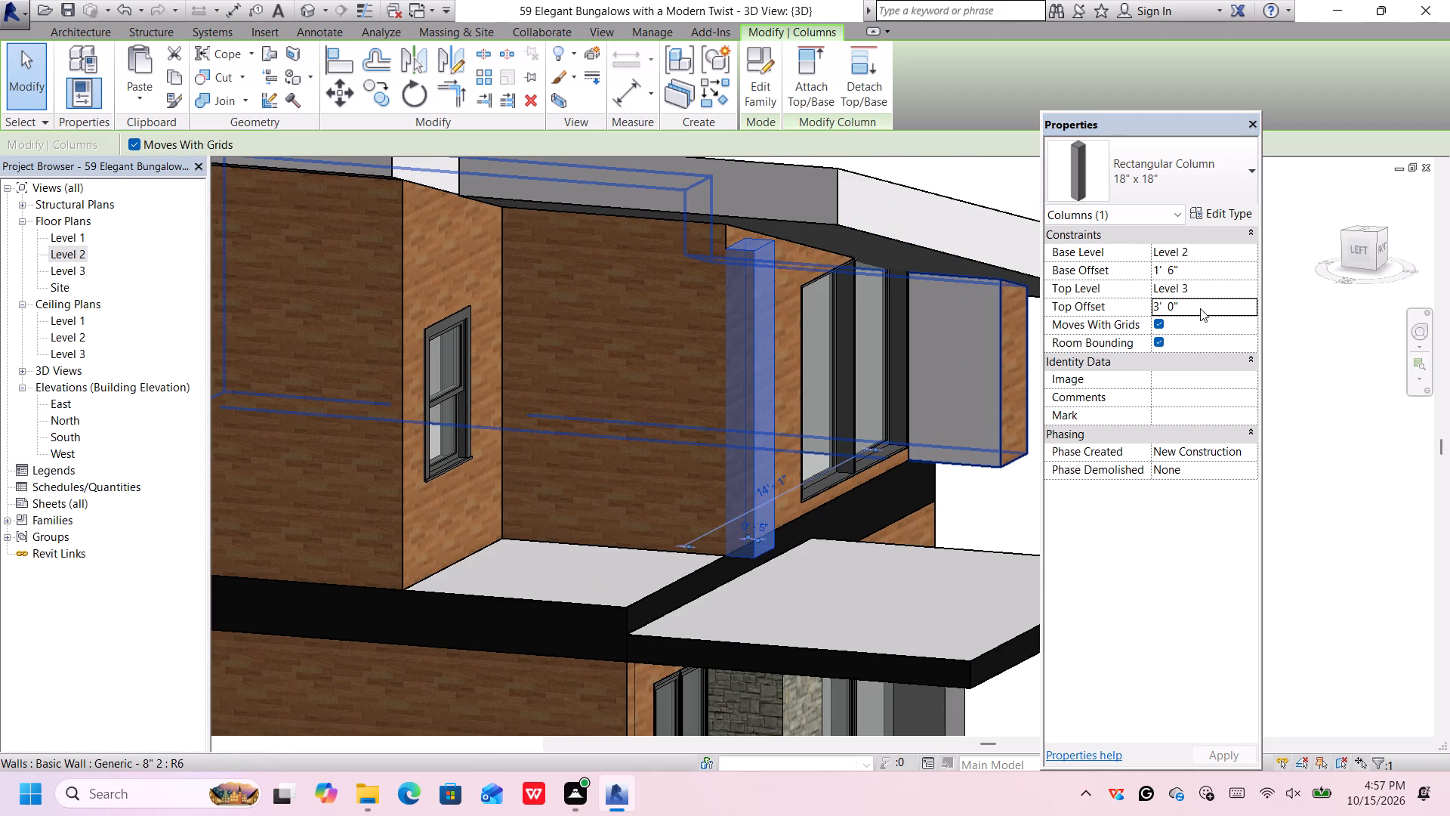
{"action": "left_click", "coordinate": [1170, 307]}
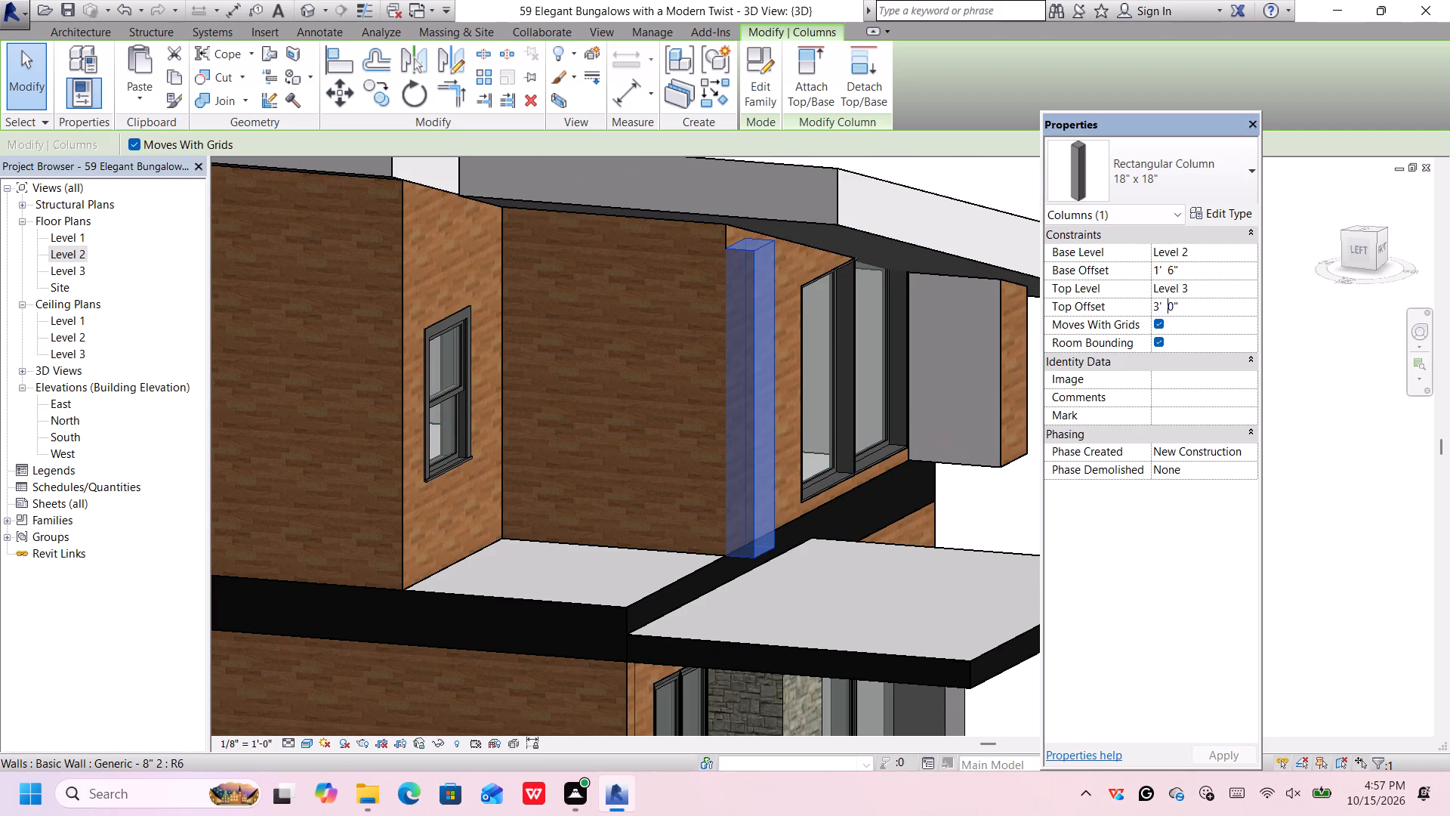
{"action": "left_click", "coordinate": [1174, 308]}
{"action": "key", "text": "BackSpace"}
{"action": "key", "text": "6"}
{"action": "key", "text": "Return"}
{"action": "key", "text": "Return"}
Examine the porch column and the upper-storey column from the side and front of the house to judge their alignment.
{"action": "scroll", "coordinate": [813, 348], "scroll_direction": "down", "scroll_amount": 6}
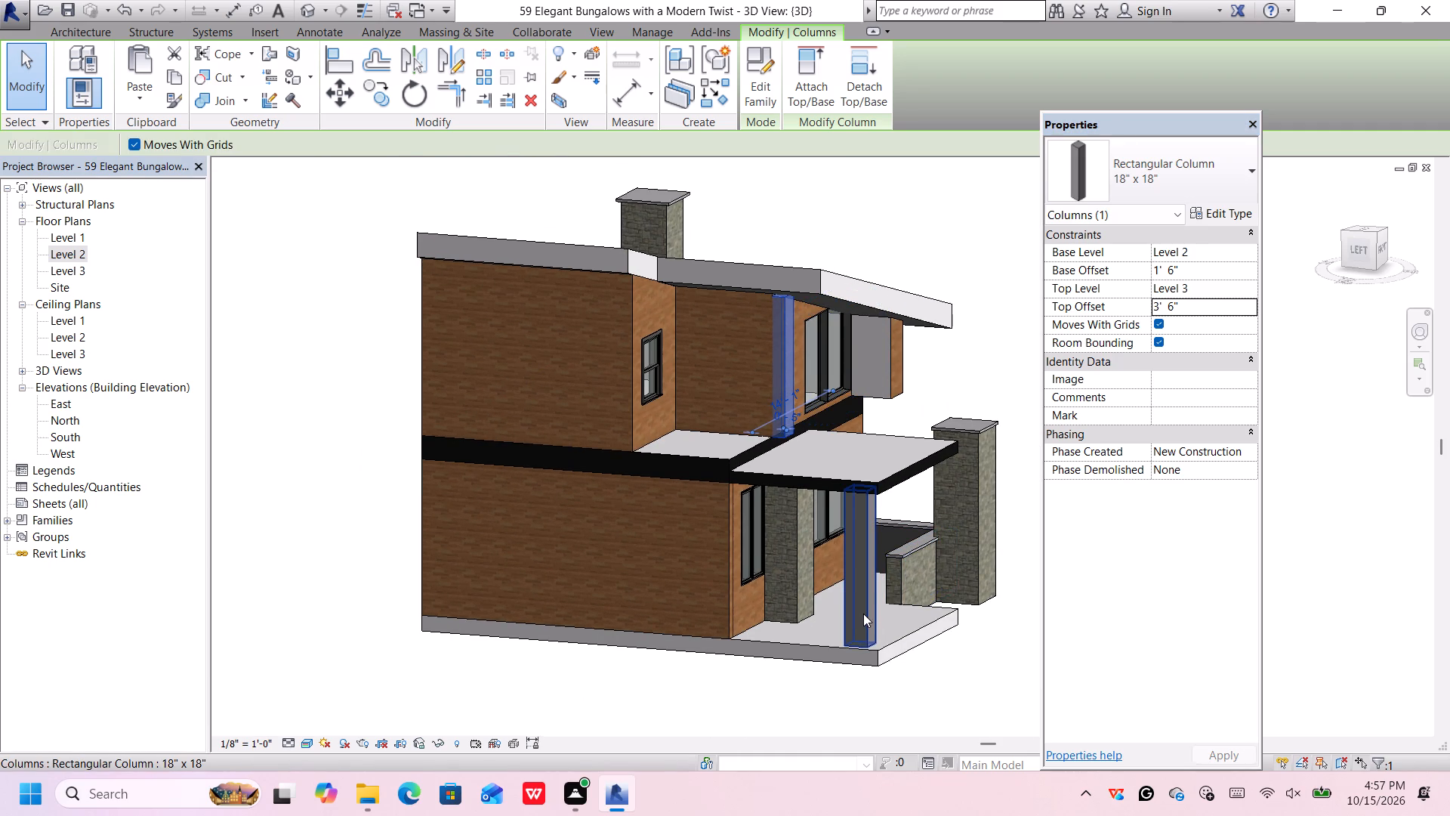
{"action": "scroll", "coordinate": [863, 614], "scroll_direction": "up", "scroll_amount": 2}
{"action": "scroll", "coordinate": [864, 610], "scroll_direction": "down", "scroll_amount": 1}
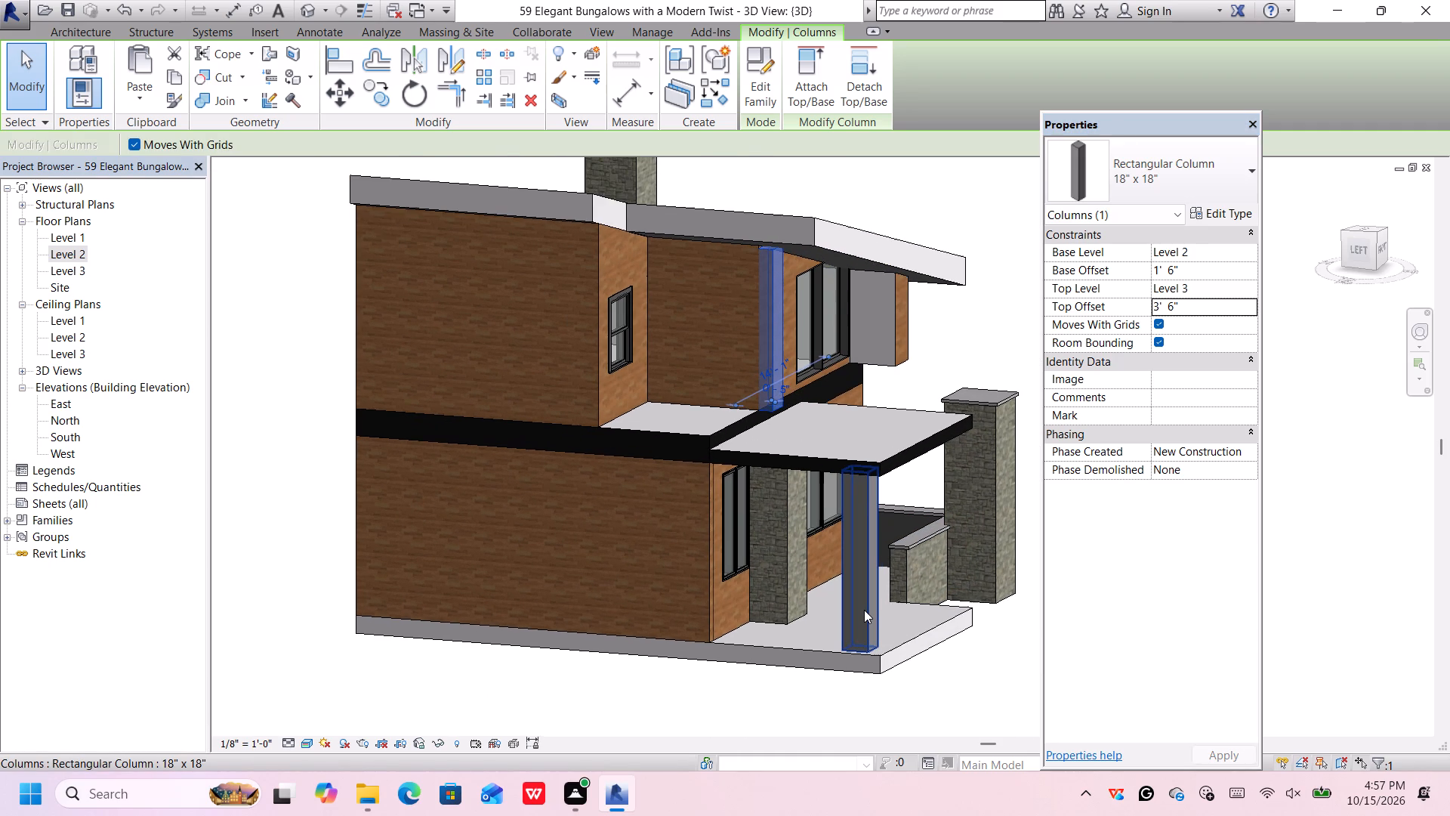
{"action": "middle_click_drag", "start_coordinate": [861, 610], "coordinate": [832, 588]}
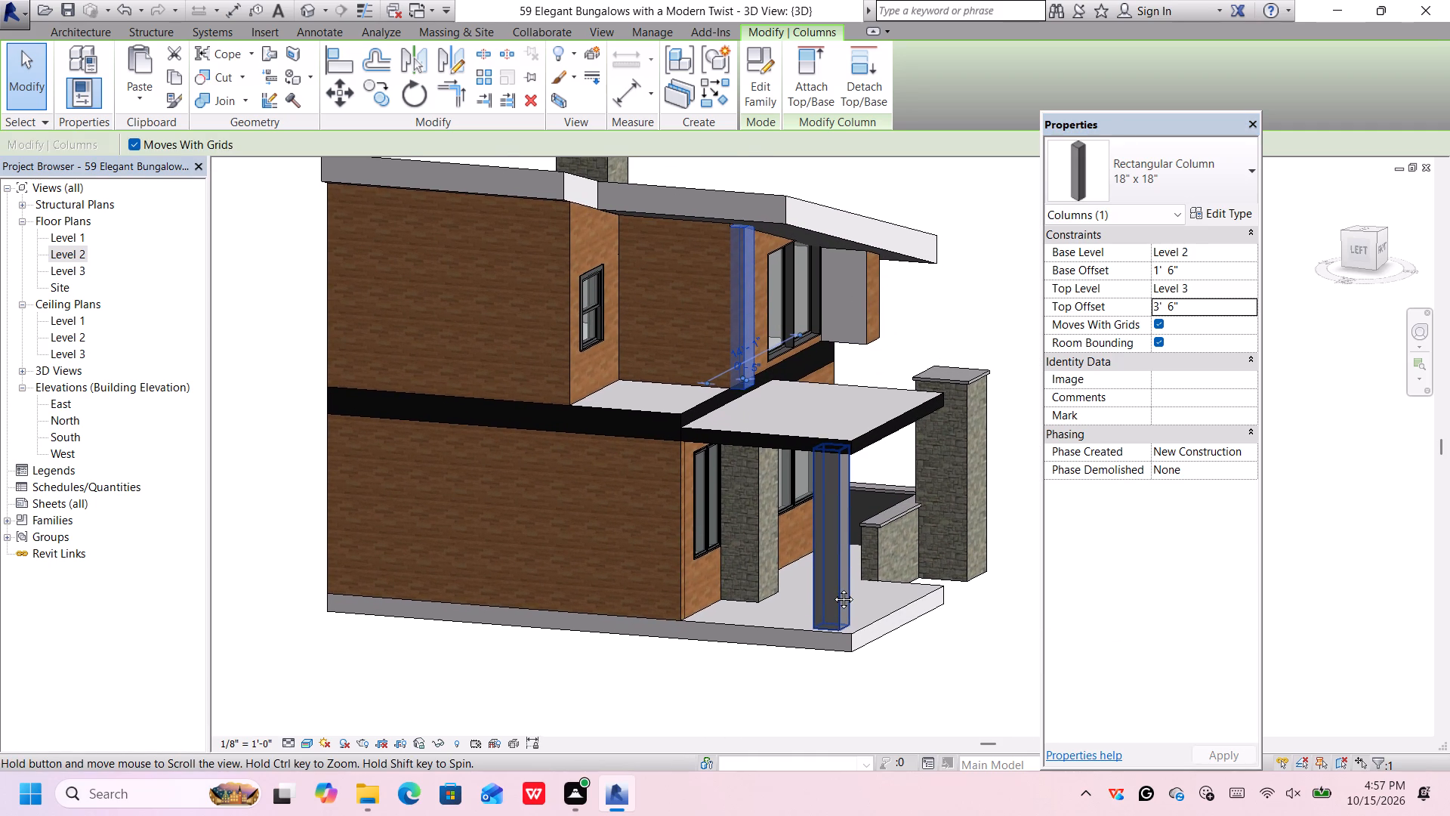
{"action": "middle_click_drag", "start_coordinate": [832, 588], "coordinate": [627, 533]}
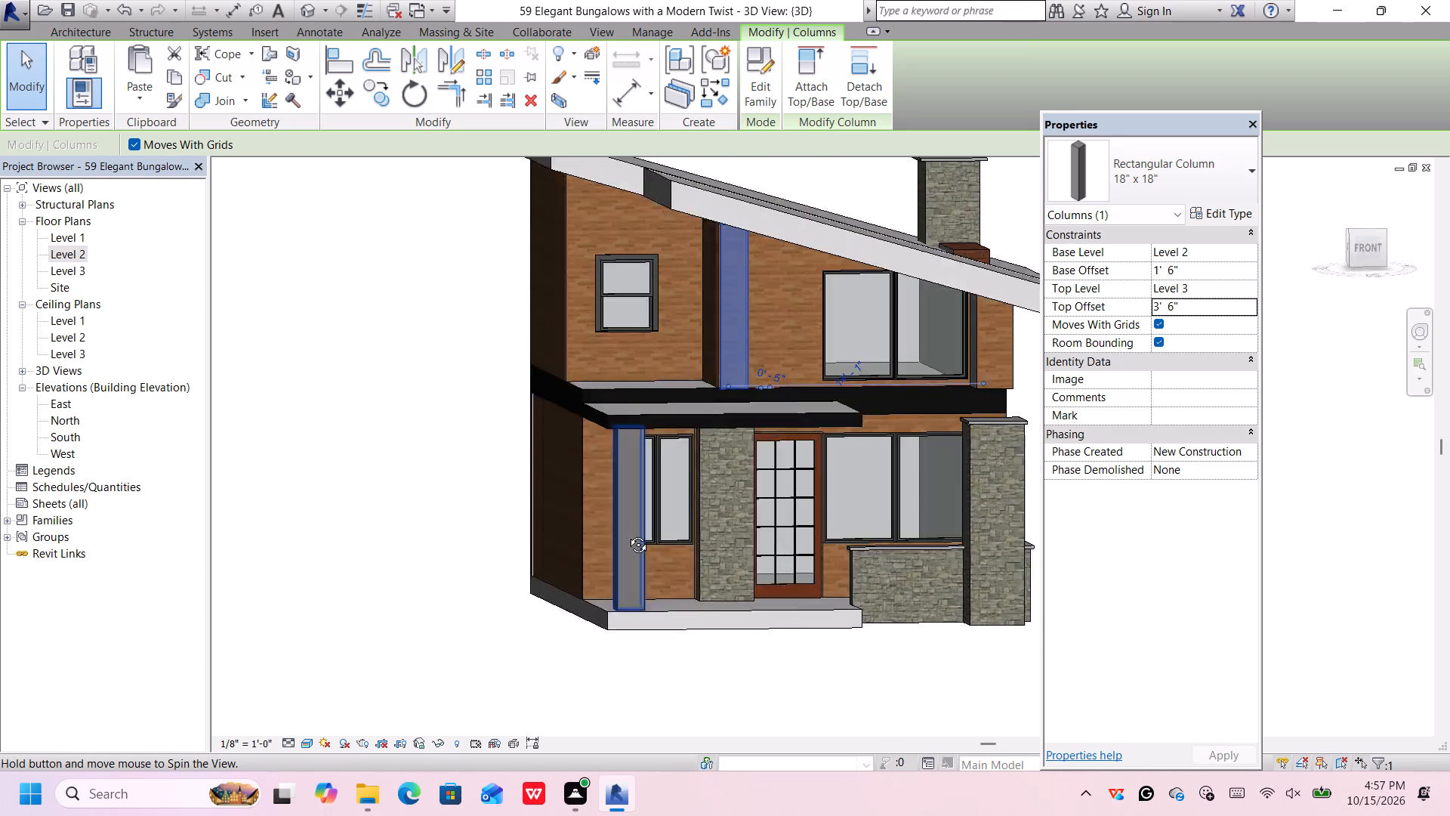
{"action": "middle_click_drag", "start_coordinate": [627, 533], "coordinate": [618, 539]}
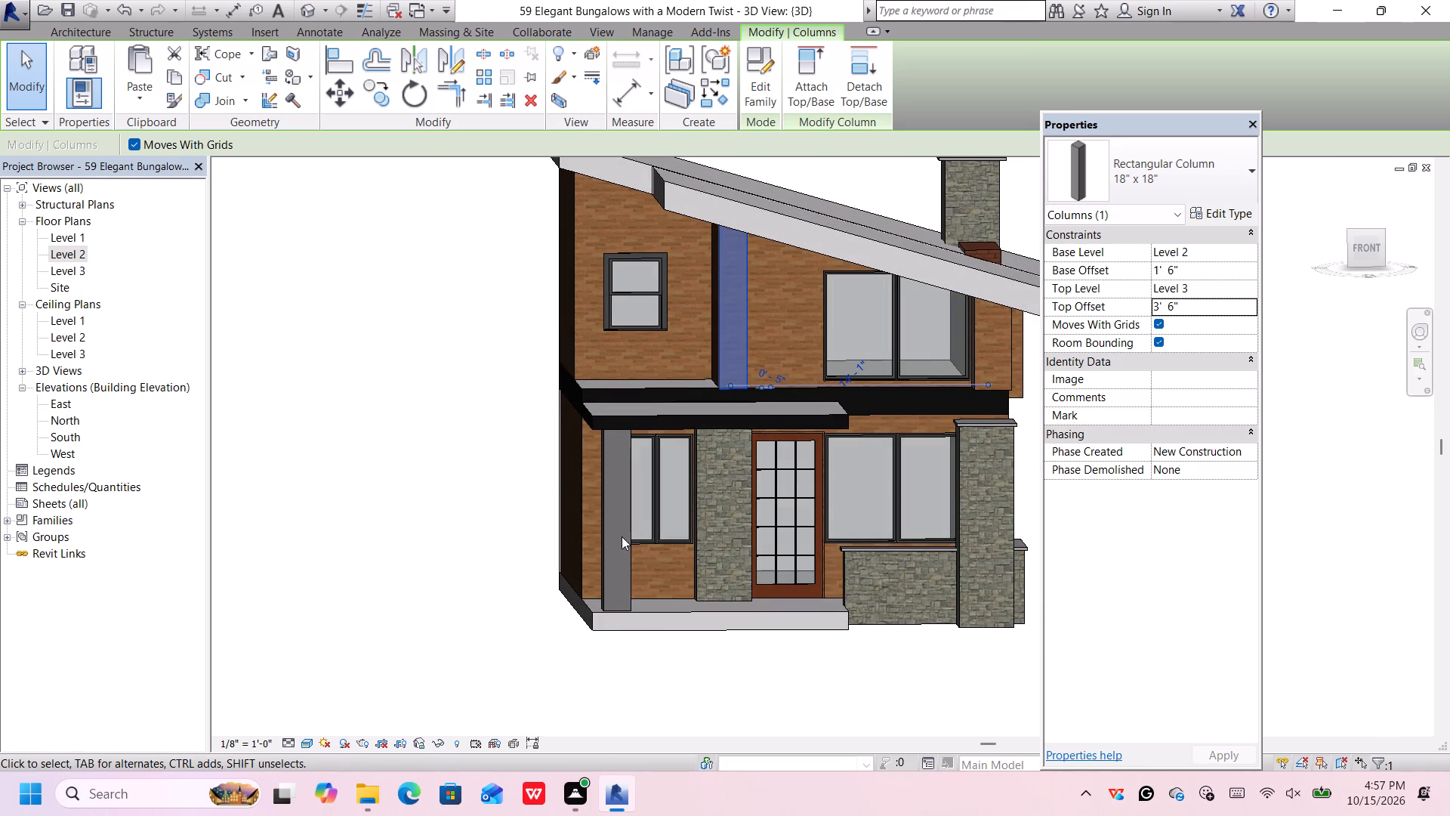
{"action": "left_click", "coordinate": [623, 535]}
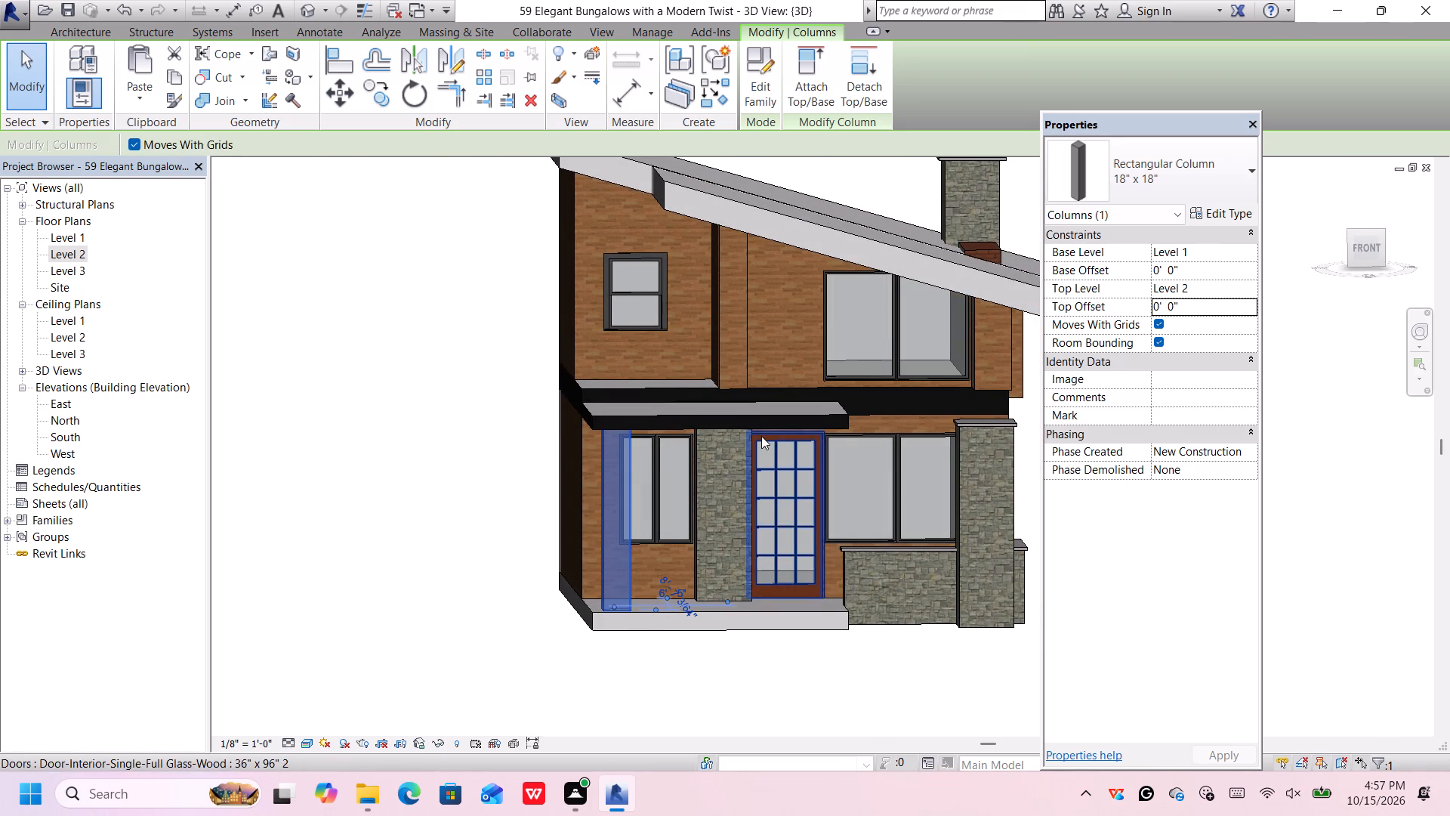
{"action": "scroll", "coordinate": [761, 435], "scroll_direction": "down", "scroll_amount": 1}
{"action": "middle_click_drag", "start_coordinate": [693, 393], "coordinate": [896, 435], "text": "shift"}
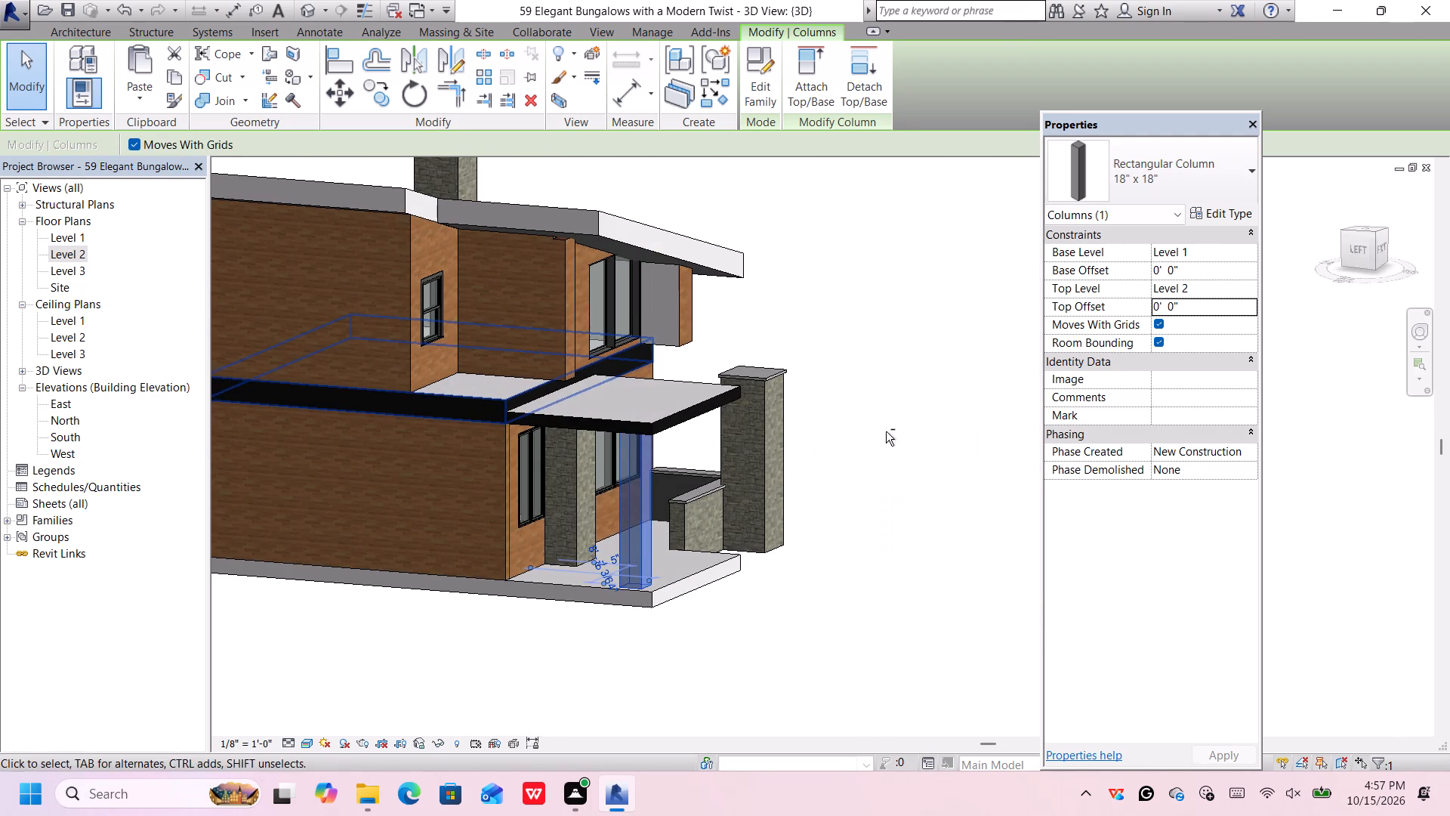
{"action": "scroll", "coordinate": [539, 348], "scroll_direction": "up", "scroll_amount": 2}
{"action": "scroll", "coordinate": [541, 350], "scroll_direction": "down", "scroll_amount": 5}
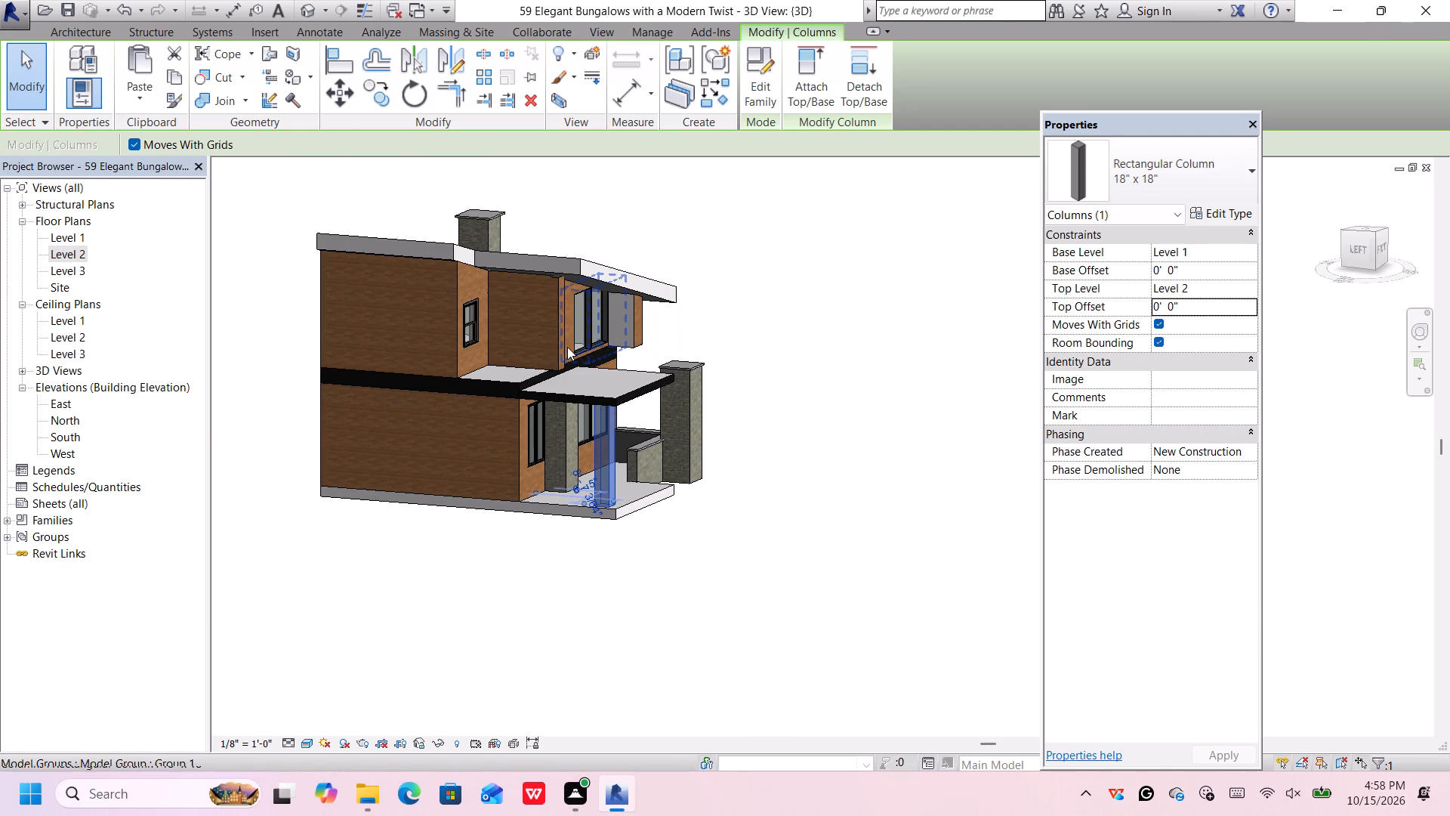
{"action": "middle_click_drag", "start_coordinate": [572, 346], "coordinate": [694, 389]}
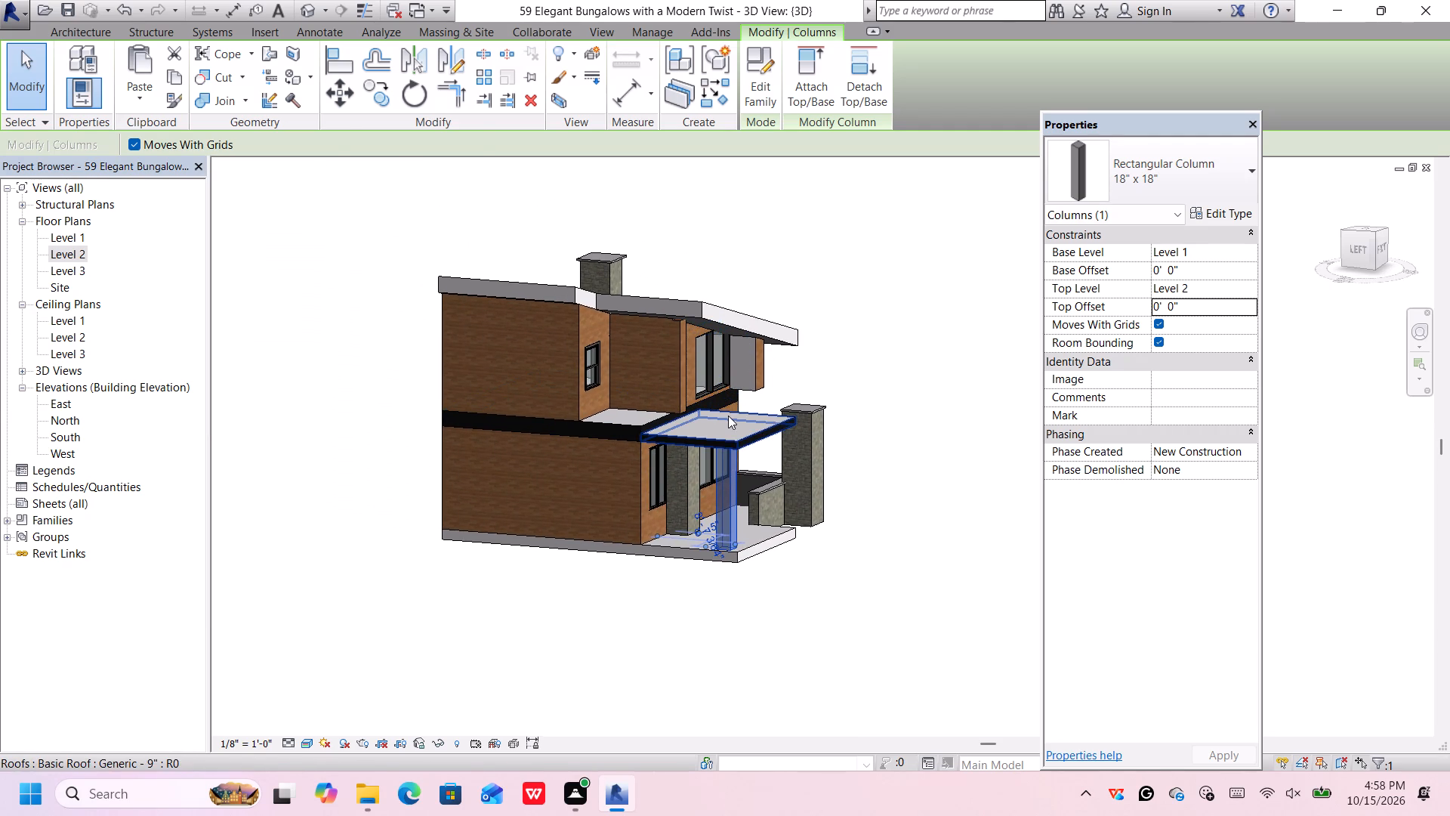
{"action": "middle_click_drag", "start_coordinate": [726, 416], "coordinate": [470, 301]}
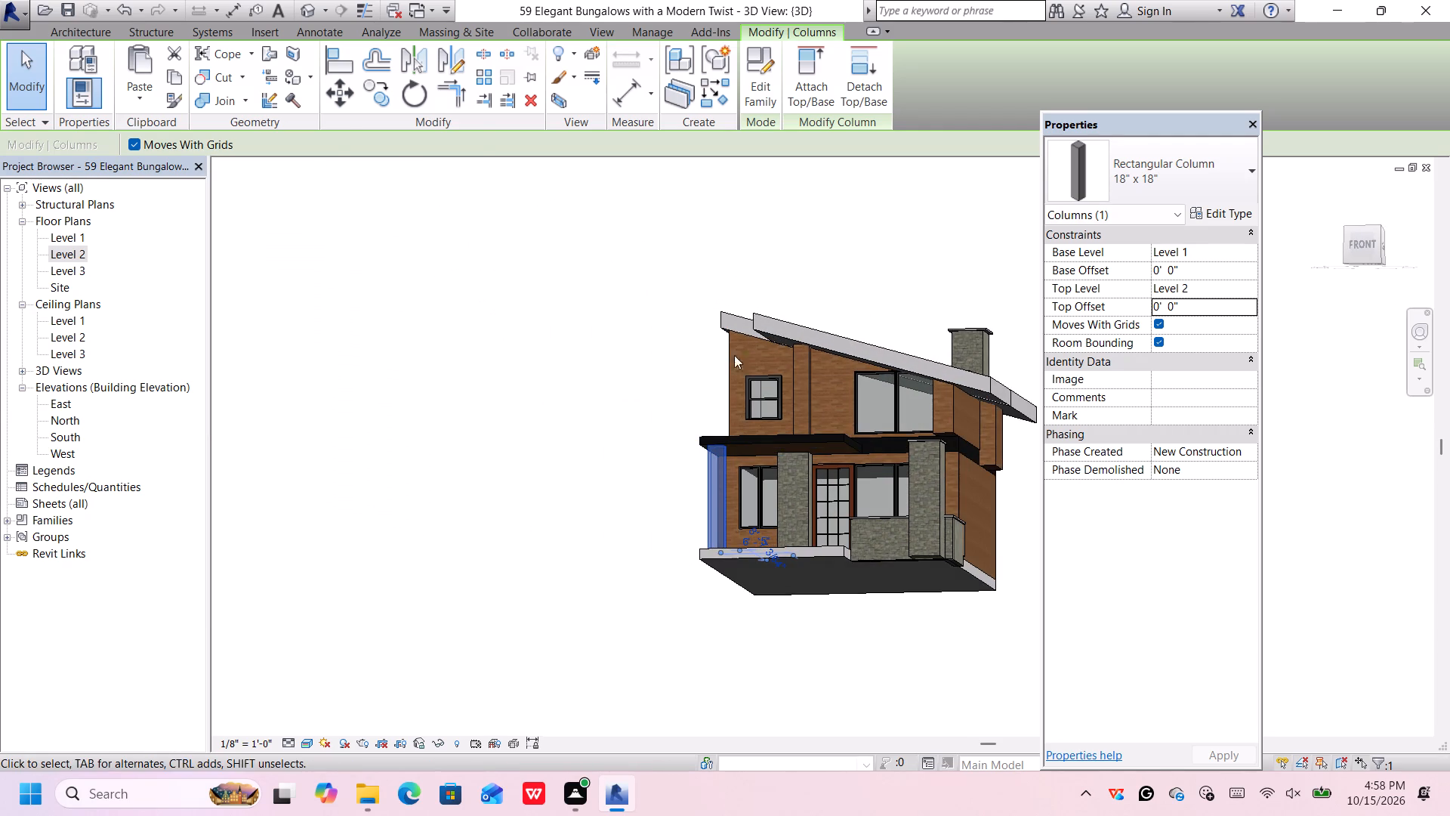
Nudge the upper-storey 18" x 18" column slightly forward and toward the small-window side of the front facade.
{"action": "scroll", "coordinate": [808, 381], "scroll_direction": "up", "scroll_amount": 9}
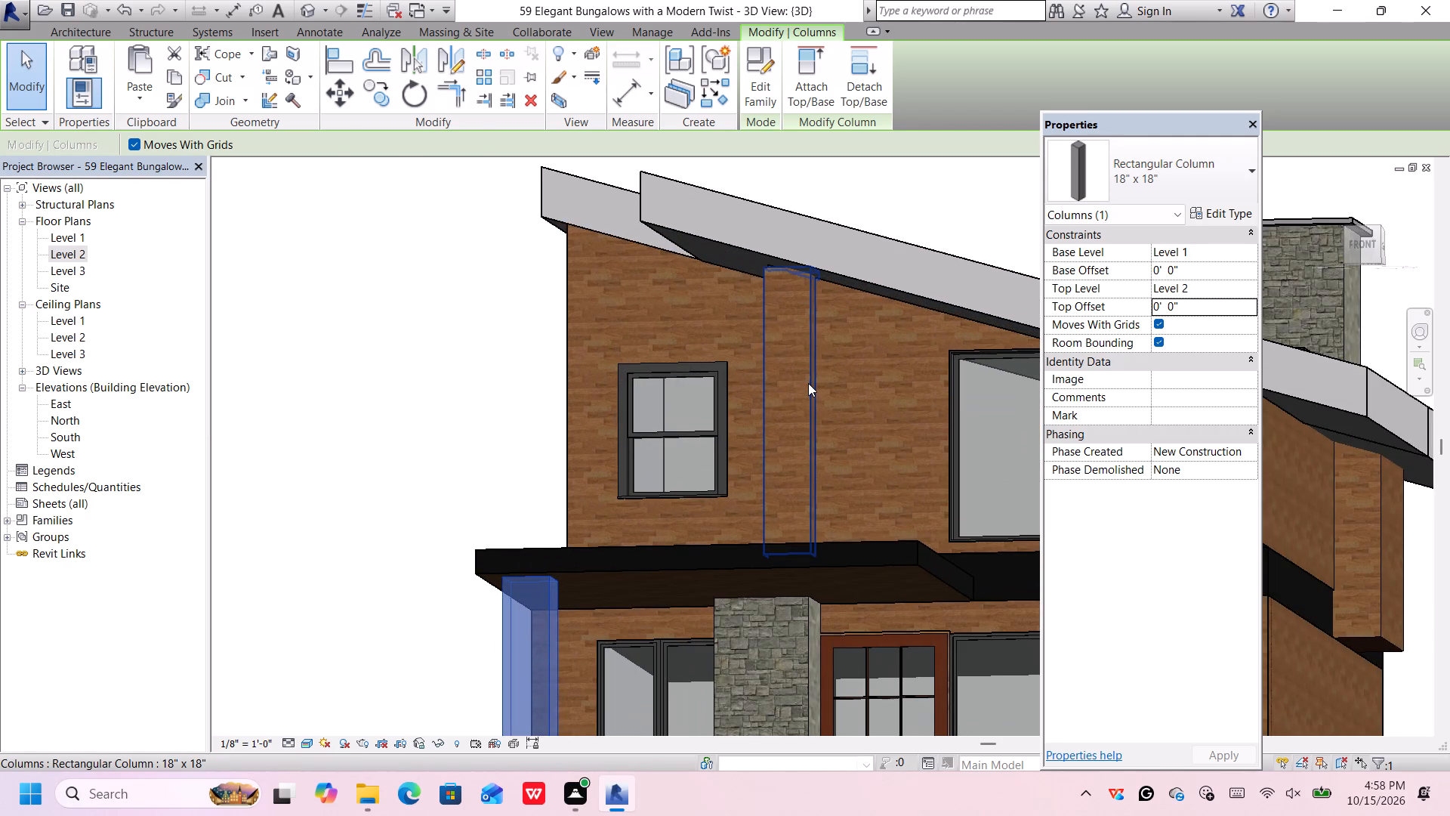
{"action": "left_click", "coordinate": [808, 383]}
{"action": "scroll", "coordinate": [808, 382], "scroll_direction": "down", "scroll_amount": 5}
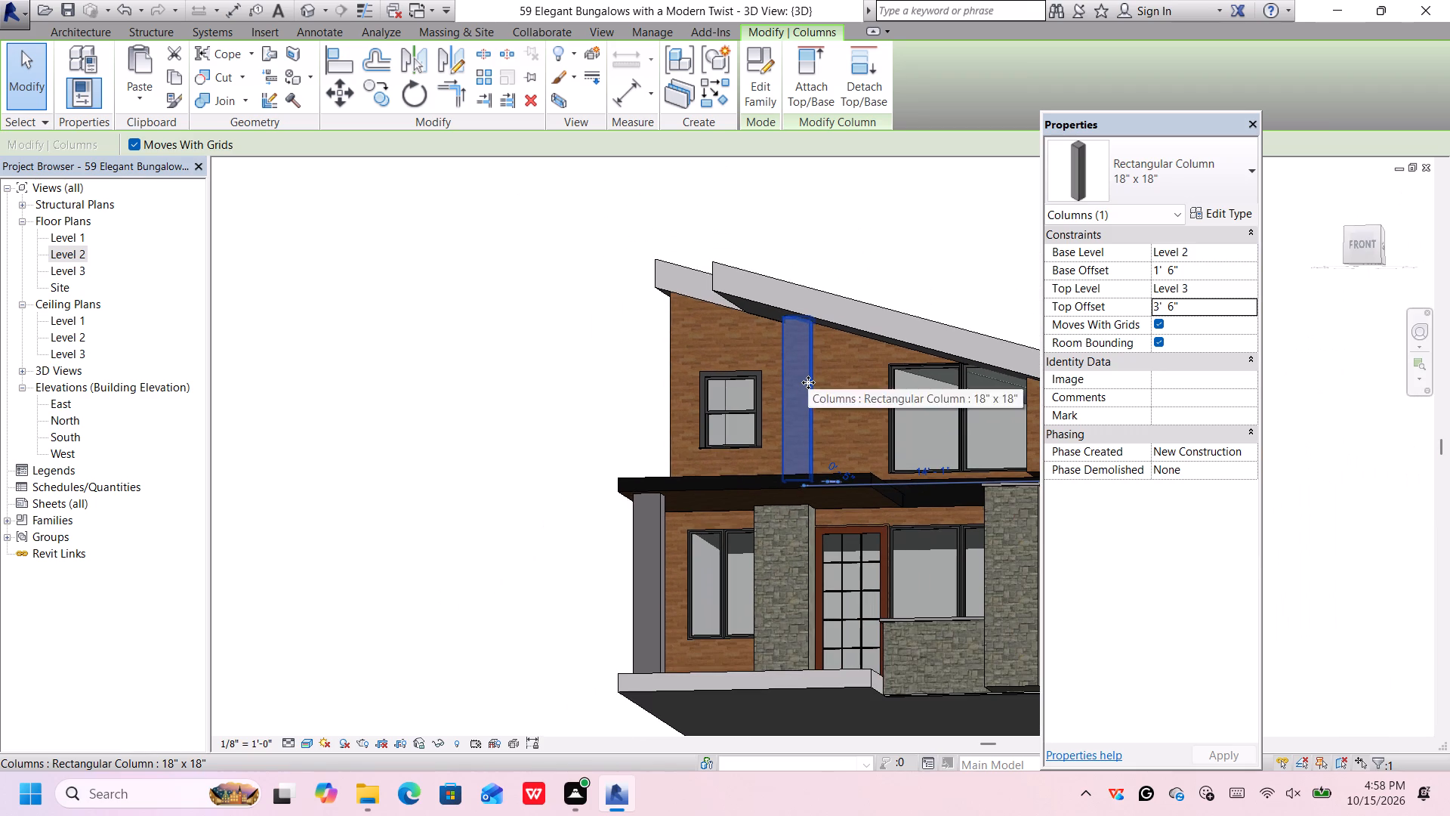
{"action": "key", "text": "Down"}
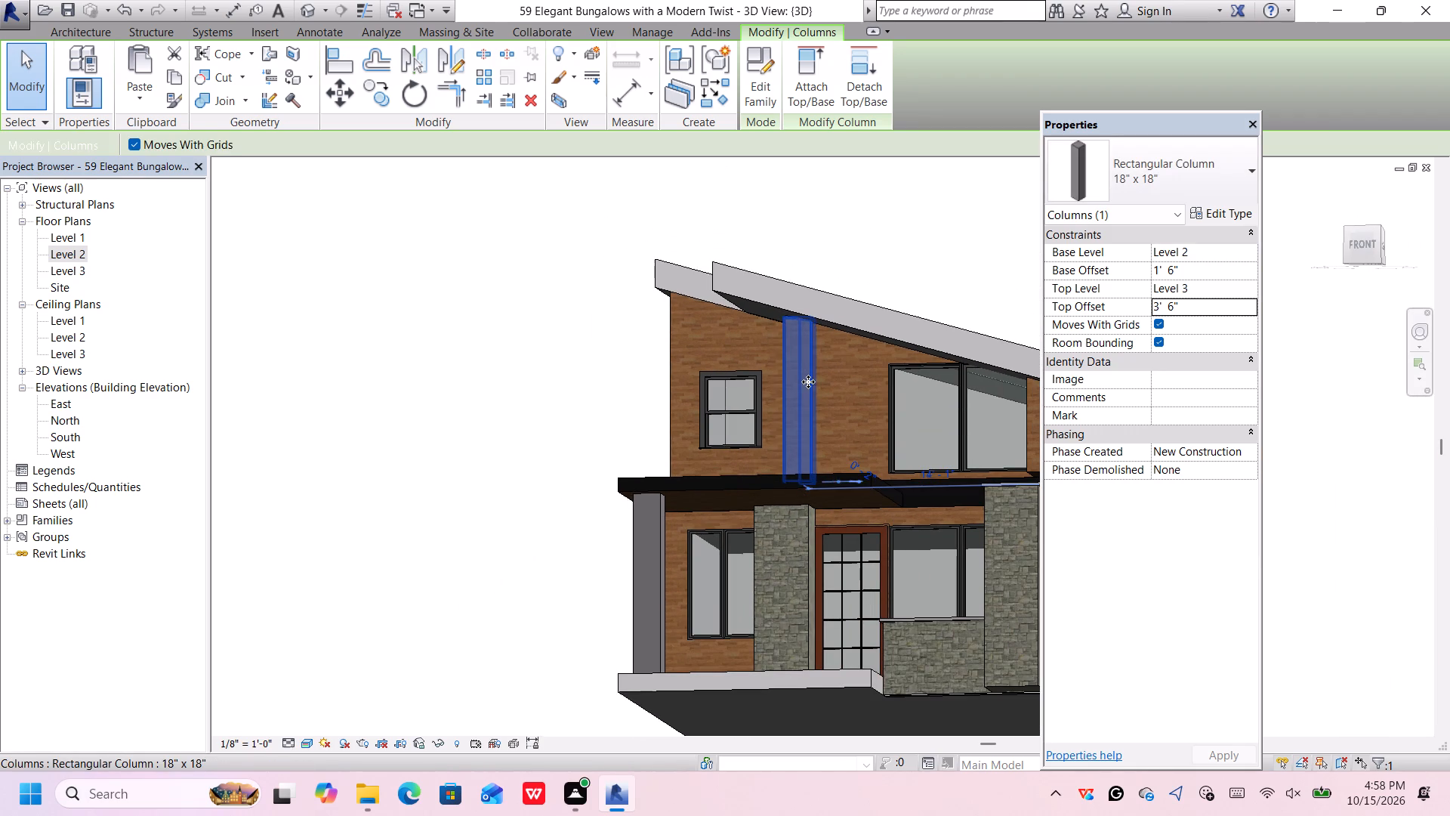
{"action": "key", "text": "Left"}
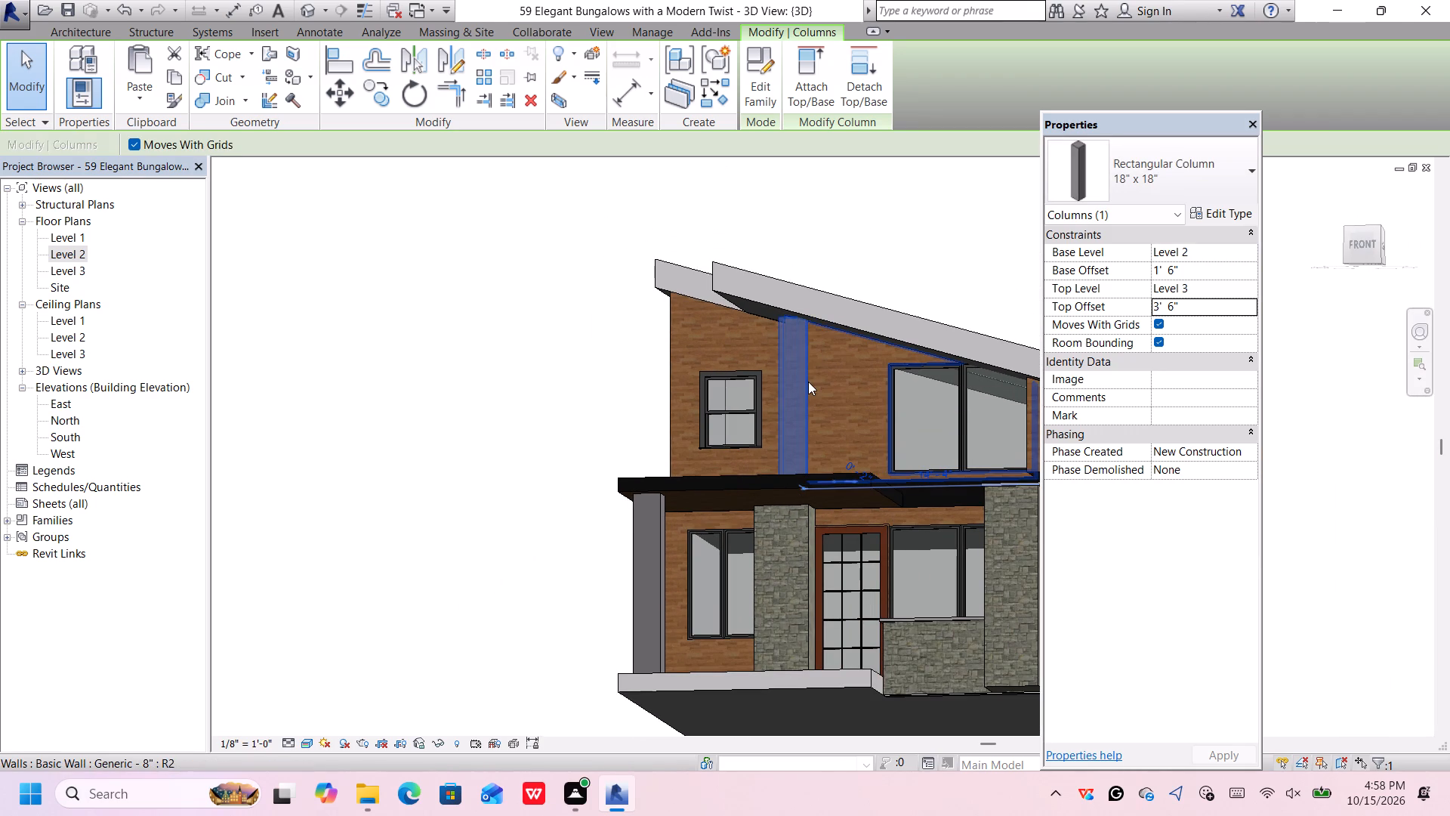
Nudge the upper-storey column further forward, away from the front wall and toward the lower roof's front edge.
{"action": "scroll", "coordinate": [808, 376], "scroll_direction": "down", "scroll_amount": 4}
{"action": "middle_click_drag", "start_coordinate": [819, 324], "coordinate": [808, 413]}
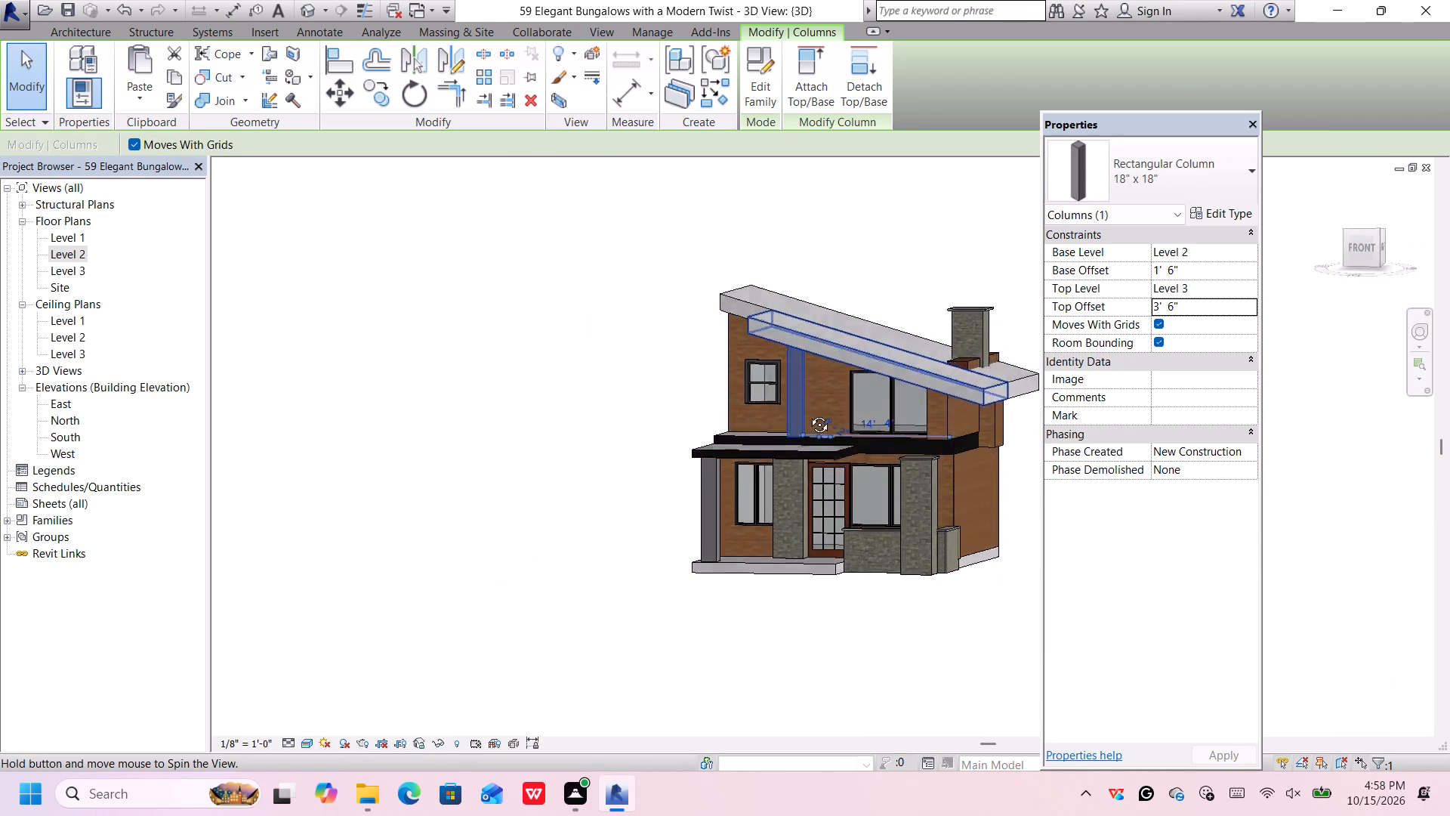
{"action": "middle_click_drag", "start_coordinate": [808, 413], "coordinate": [809, 574]}
{"action": "scroll", "coordinate": [827, 450], "scroll_direction": "up", "scroll_amount": 3}
{"action": "middle_click_drag", "start_coordinate": [819, 449], "coordinate": [608, 419]}
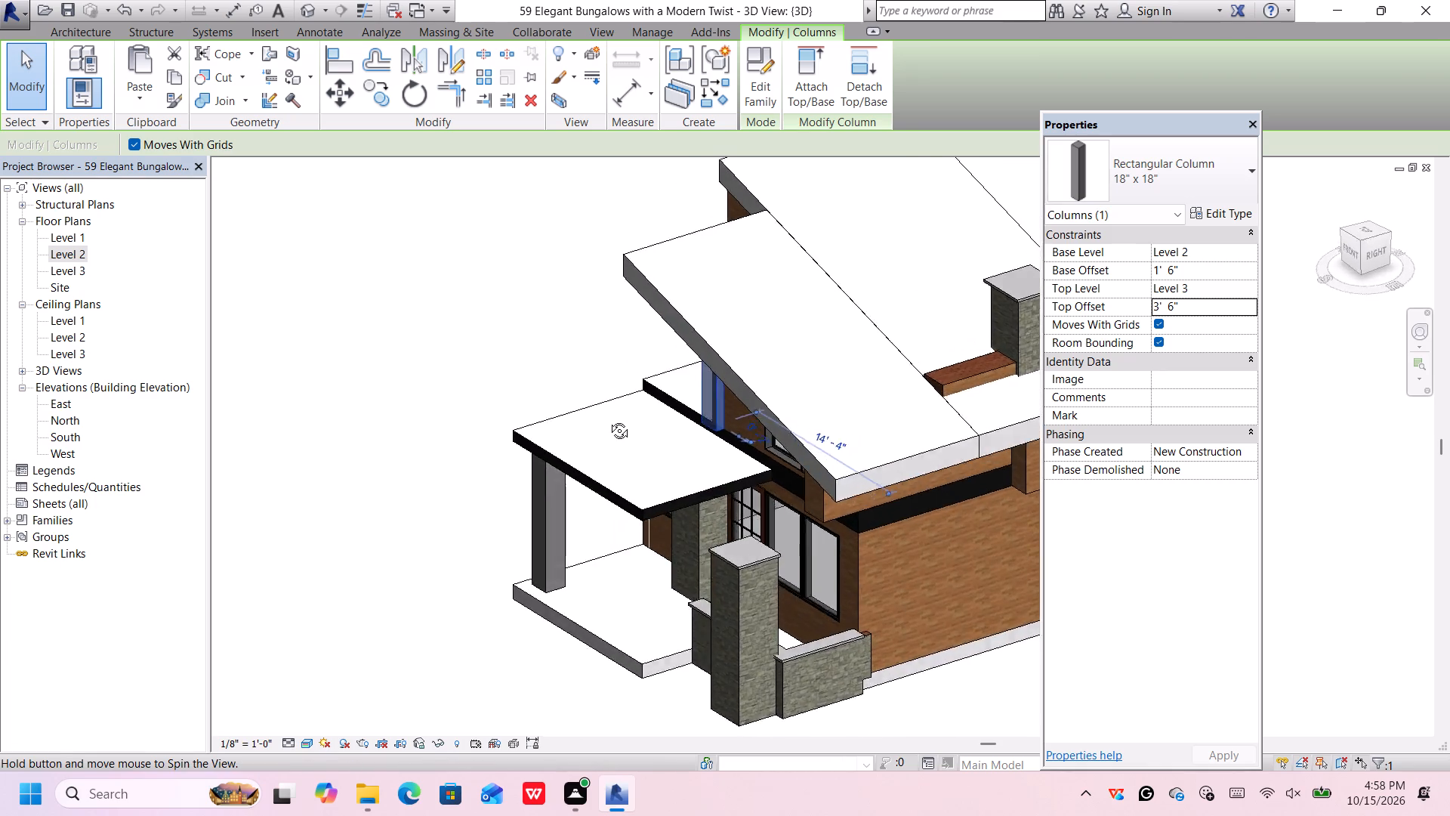
{"action": "middle_click_drag", "start_coordinate": [608, 419], "coordinate": [568, 401]}
{"action": "scroll", "coordinate": [666, 445], "scroll_direction": "up", "scroll_amount": 3}
{"action": "middle_click_drag", "start_coordinate": [672, 453], "coordinate": [672, 454]}
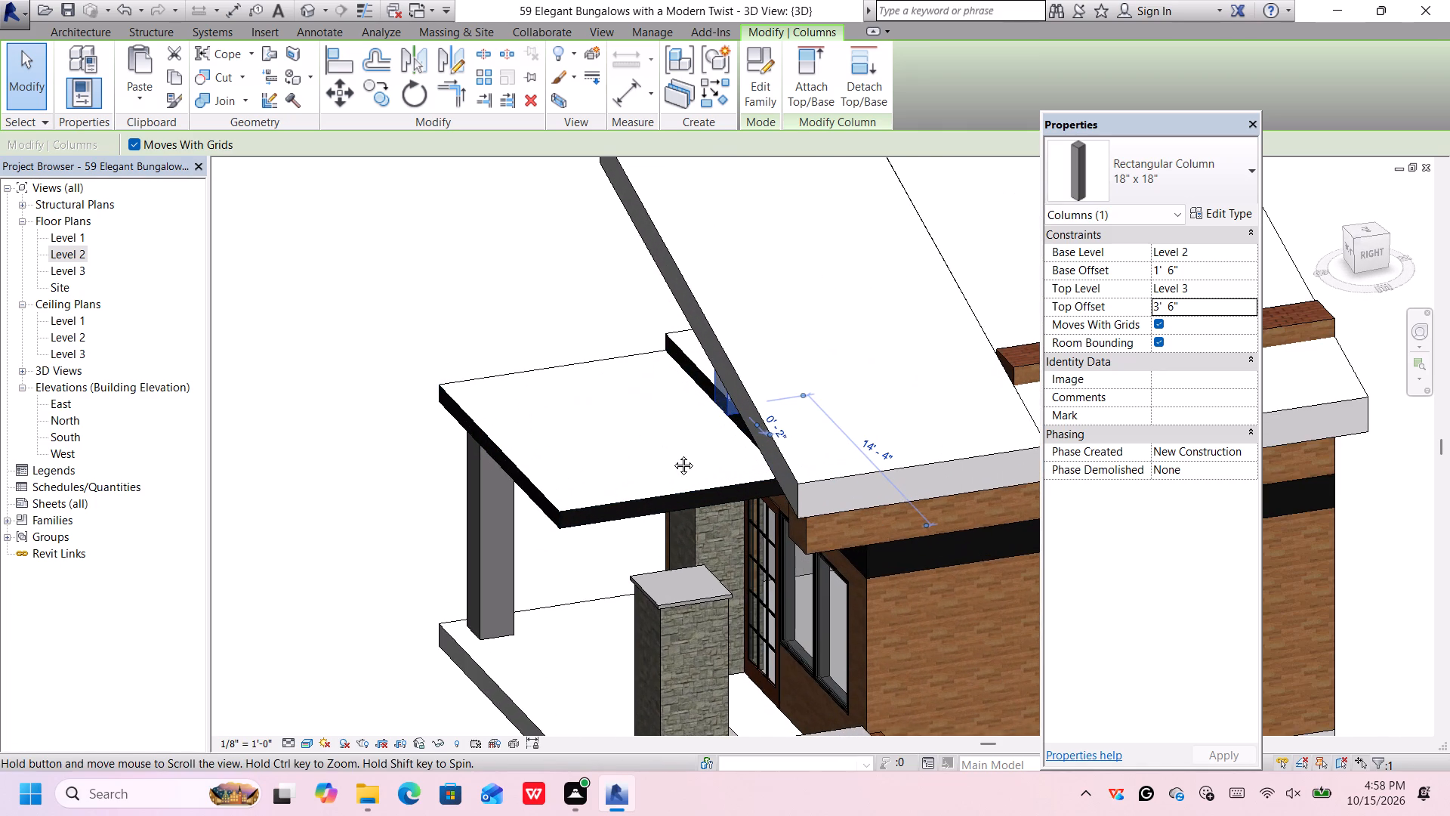
{"action": "middle_click_drag", "start_coordinate": [672, 454], "coordinate": [812, 460]}
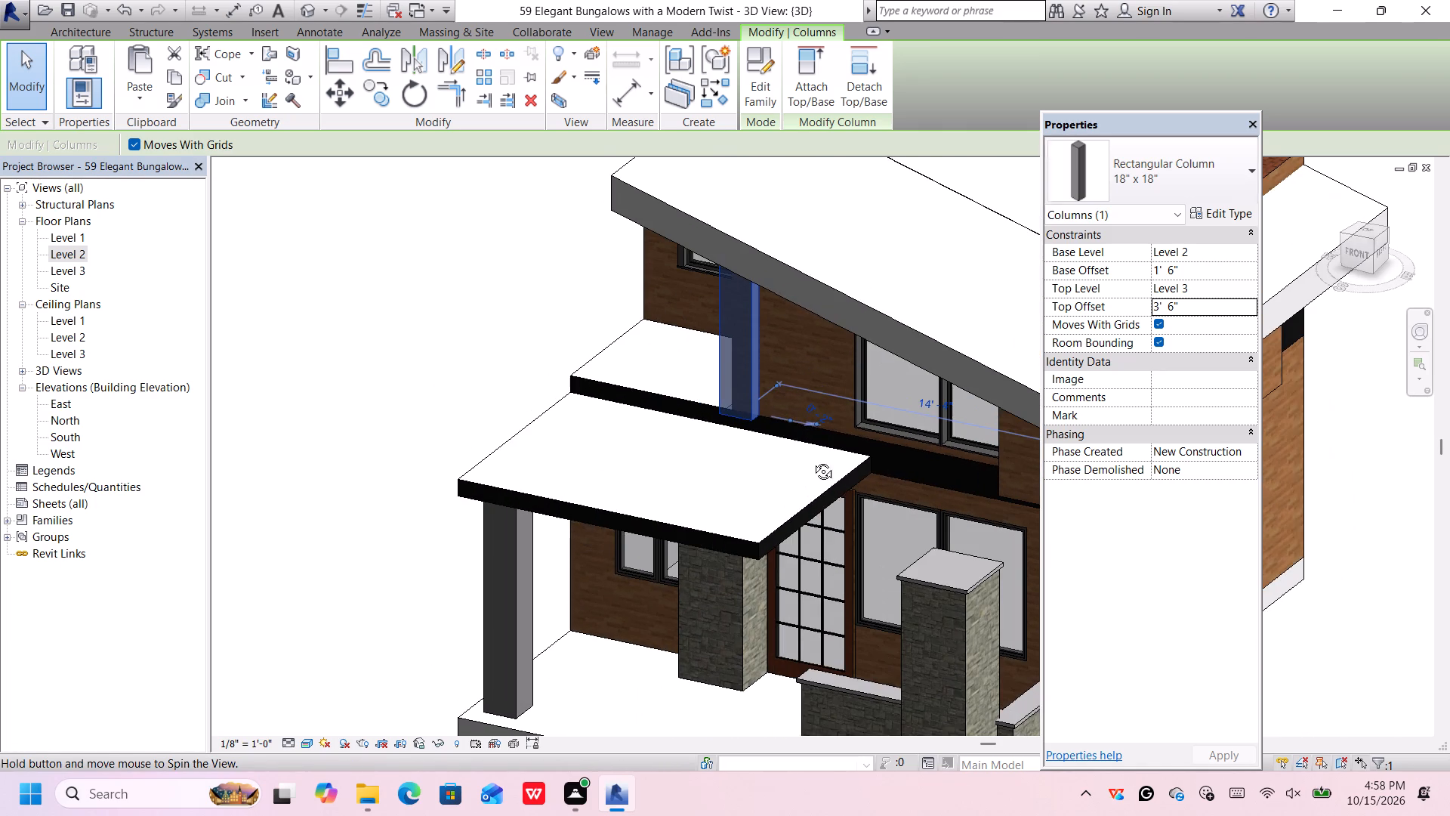
{"action": "middle_click_drag", "start_coordinate": [790, 447], "coordinate": [728, 446]}
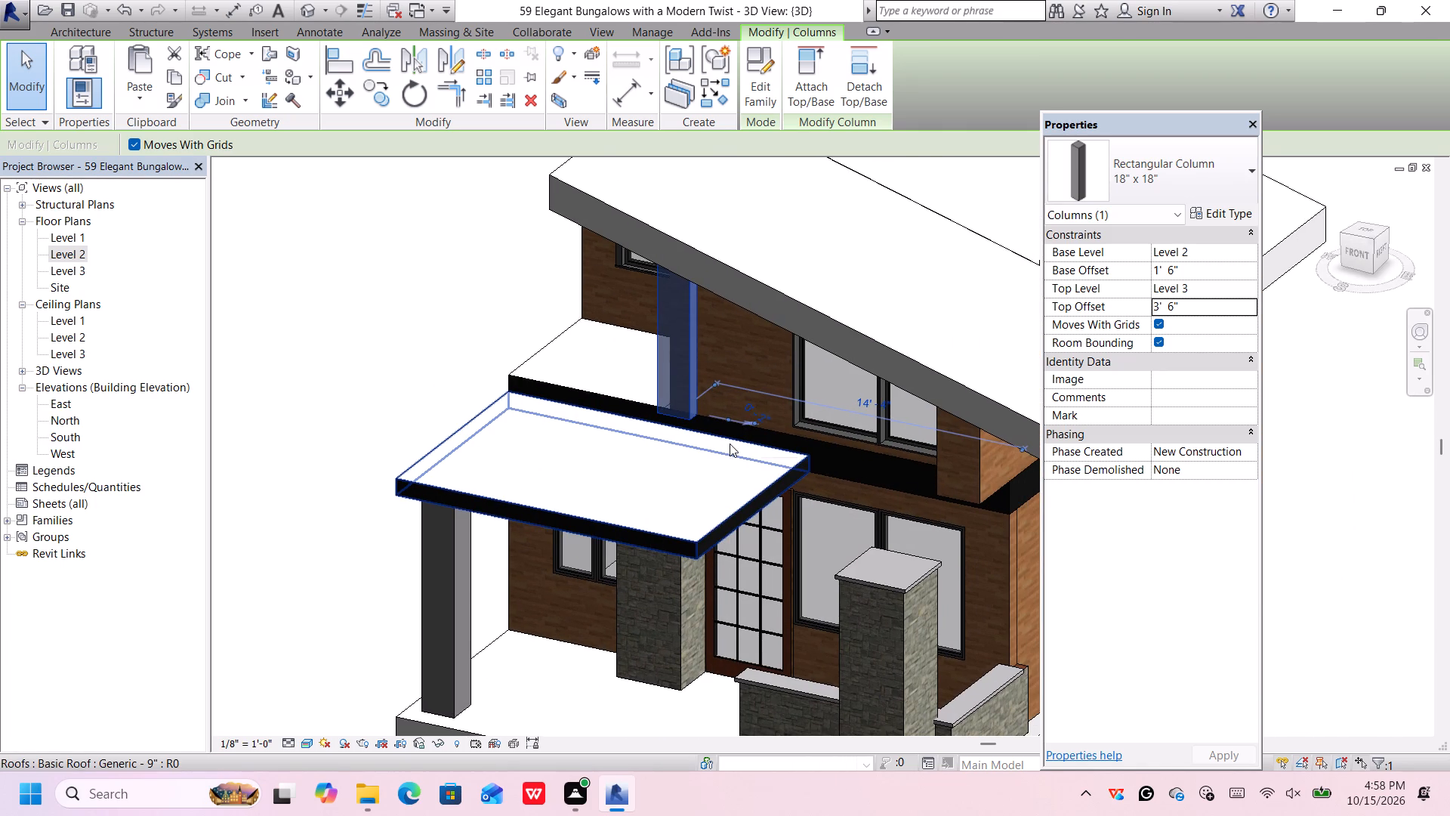
{"action": "key", "text": "Down"}
{"action": "key", "text": "Down"}
{"action": "key", "text": "Down"}
{"action": "key", "text": "Down"}
{"action": "key", "text": "Down"}
{"action": "key", "text": "Down"}
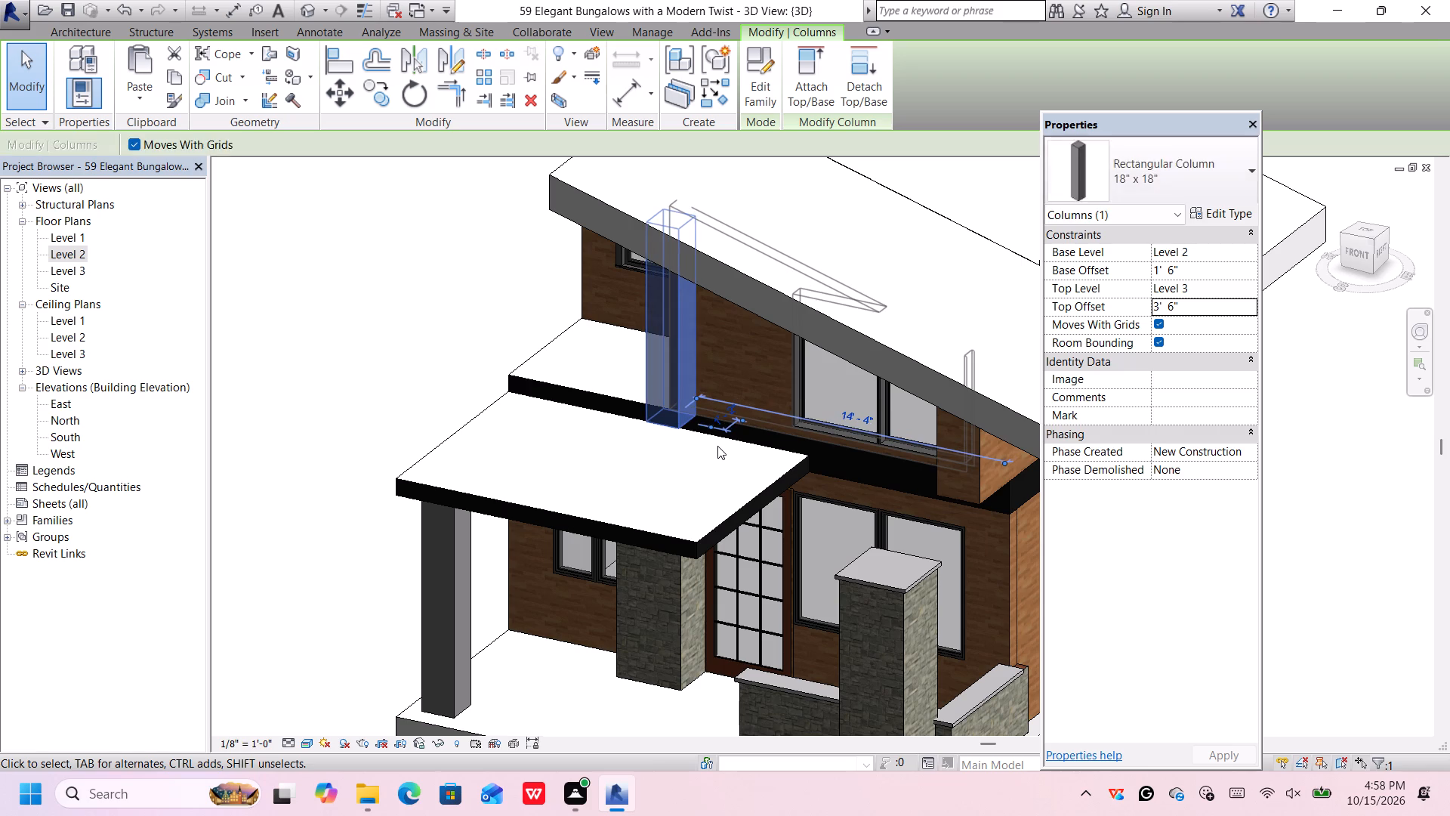
{"action": "key", "text": "Down"}
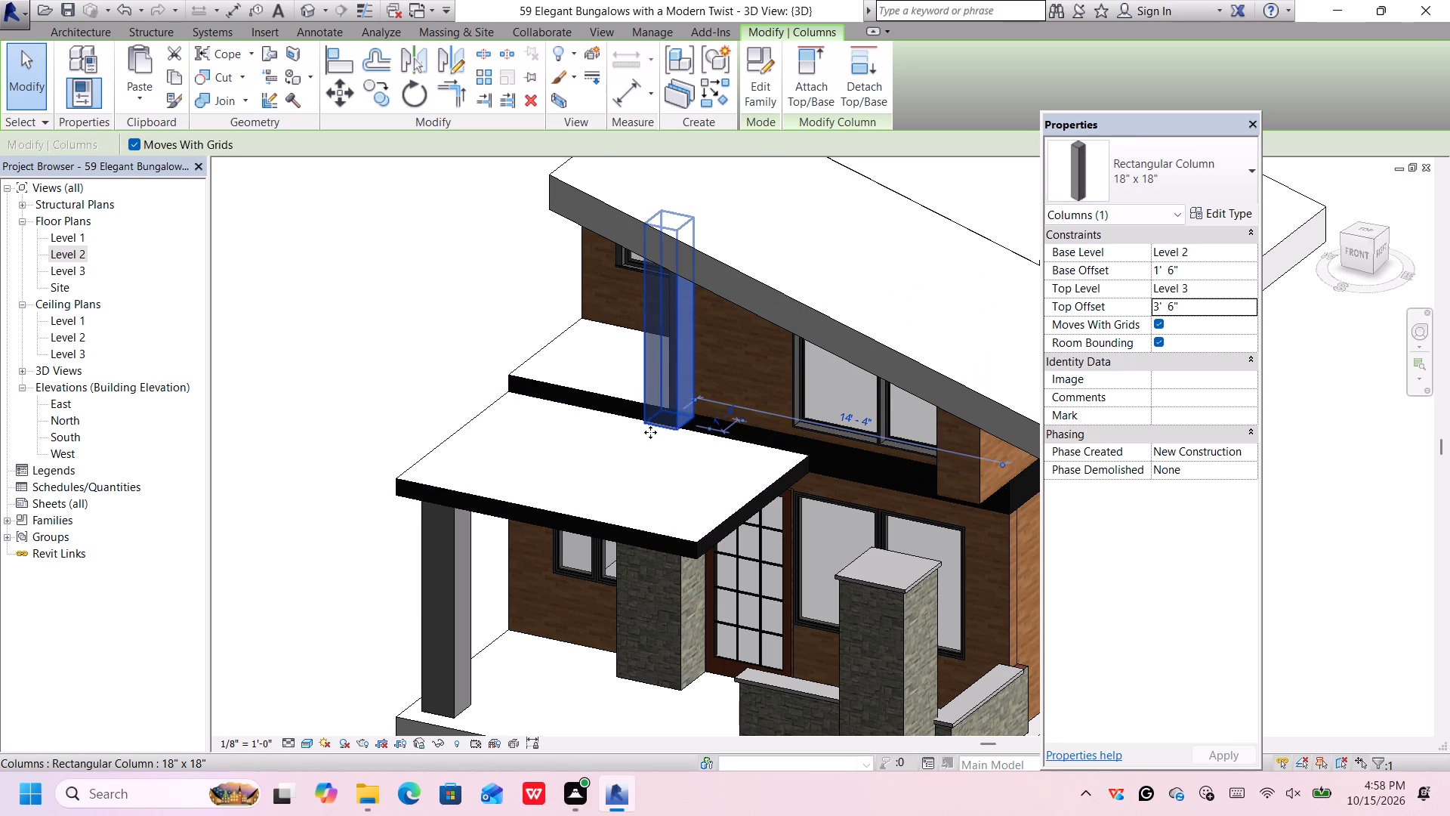
Set the rectangular column type's depth and width to 8" each, slimming the porch and upper-storey columns.
{"action": "left_click", "coordinate": [1221, 212]}
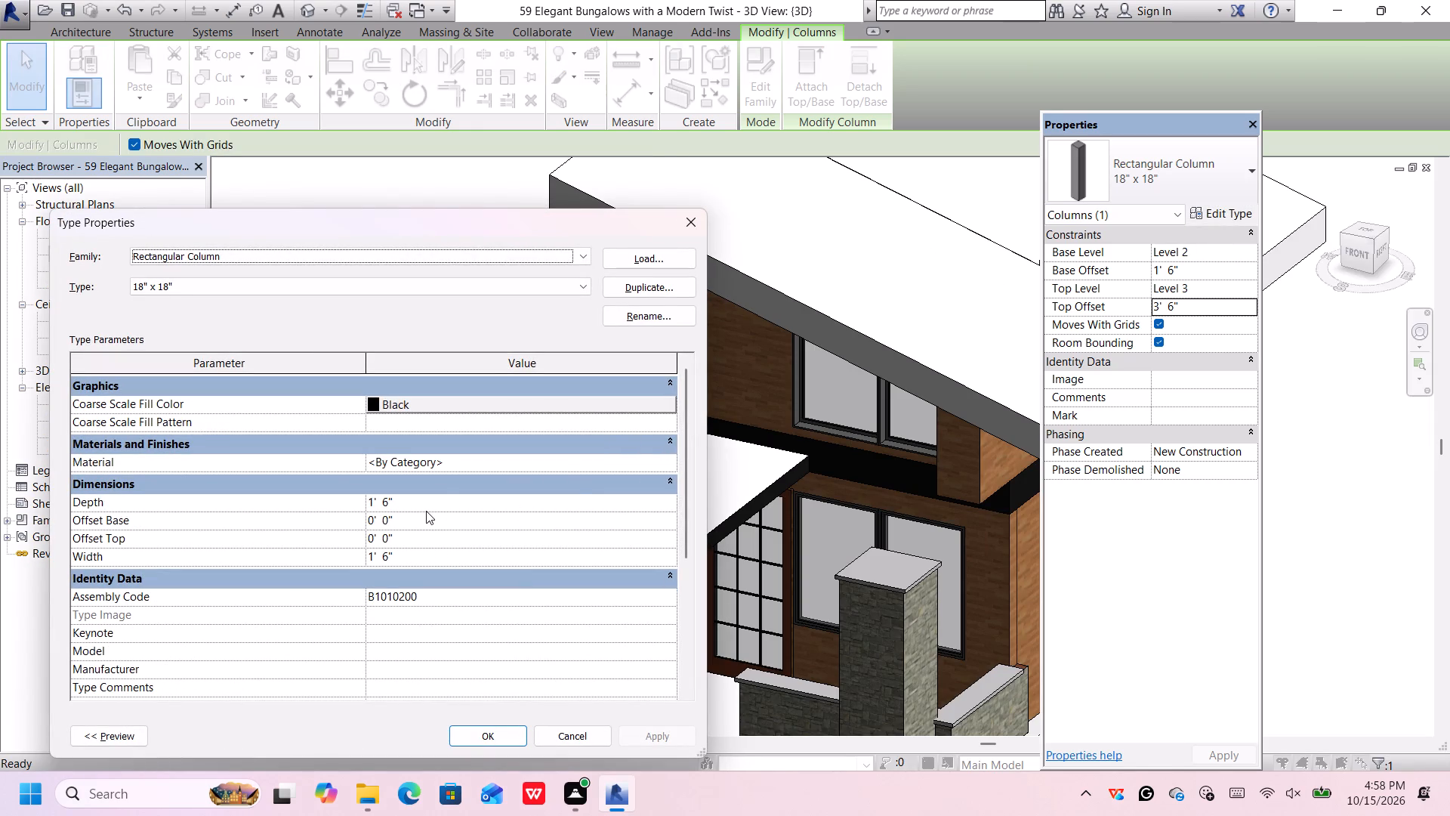
{"action": "left_click", "coordinate": [426, 504]}
{"action": "key", "text": "BackSpace"}
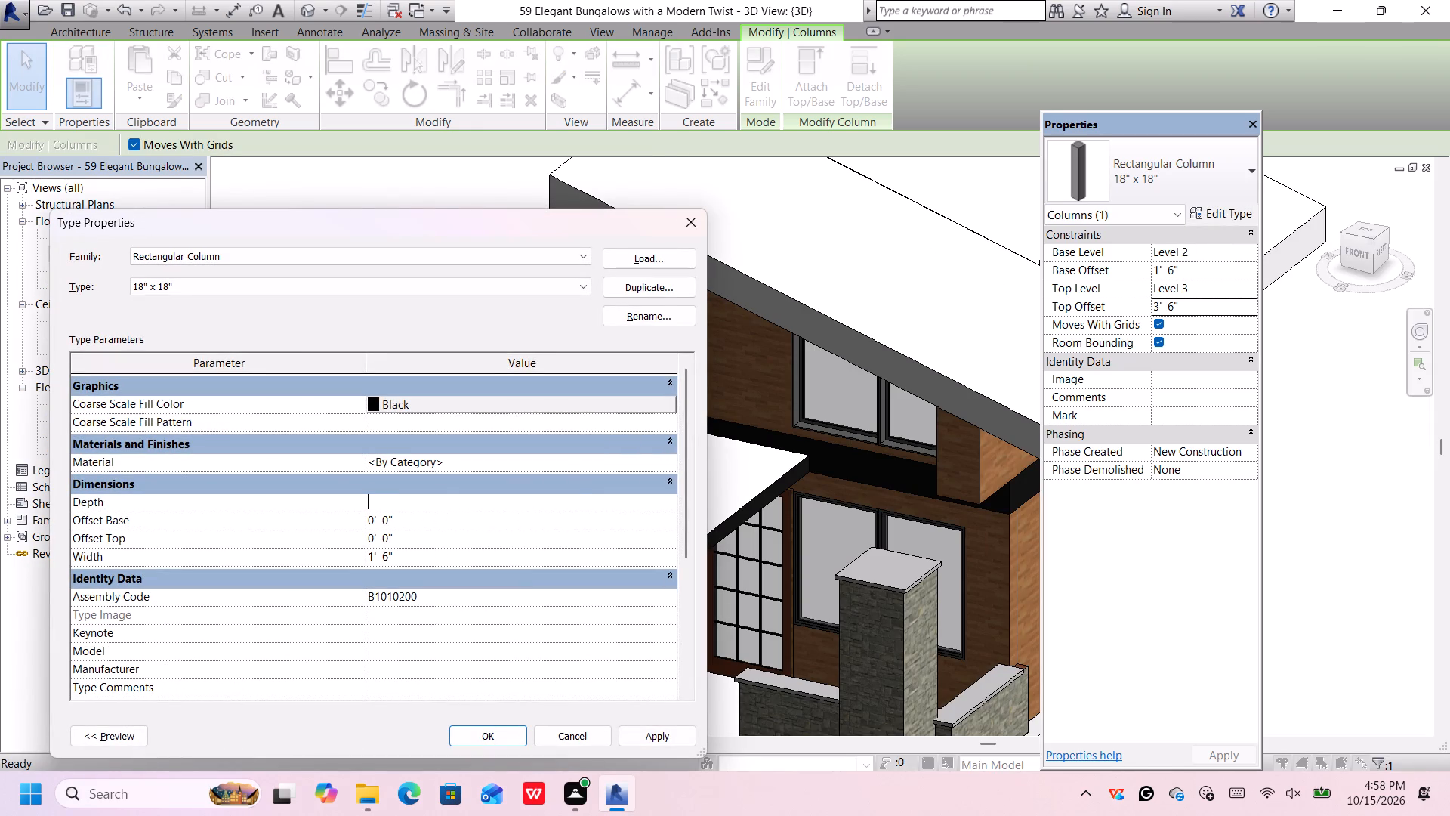
{"action": "key", "text": "8"}
{"action": "key", "text": "shift+quotedbl"}
{"action": "key", "text": "Return"}
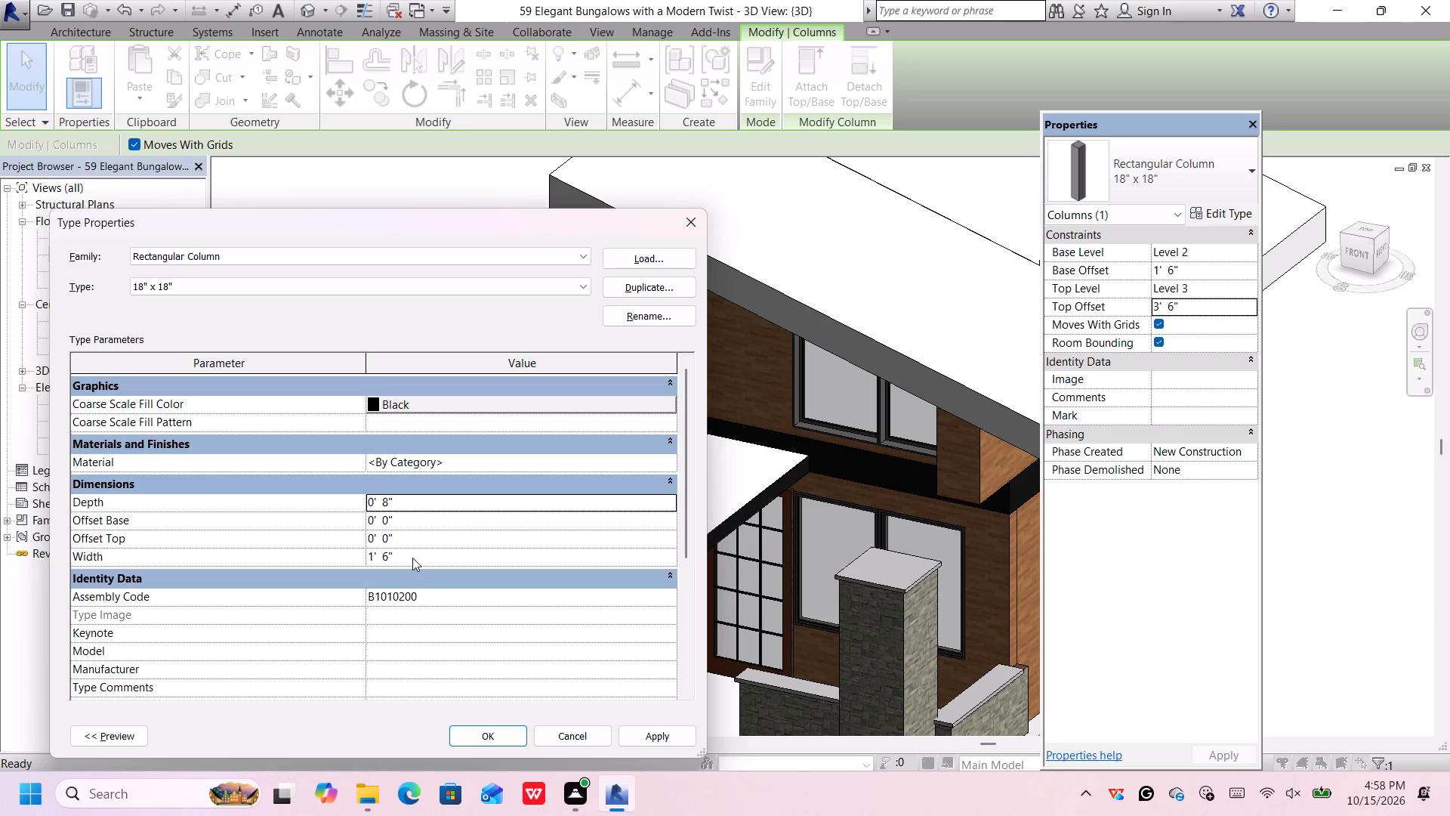
{"action": "left_click", "coordinate": [412, 558]}
{"action": "key", "text": "BackSpace"}
{"action": "scroll", "coordinate": [415, 551], "scroll_direction": "right", "scroll_amount": 20}
{"action": "scroll", "coordinate": [415, 551], "scroll_direction": "right", "scroll_amount": 11}
{"action": "type", "text": "8\""}
{"action": "key", "text": "Return"}
{"action": "left_click", "coordinate": [495, 737]}
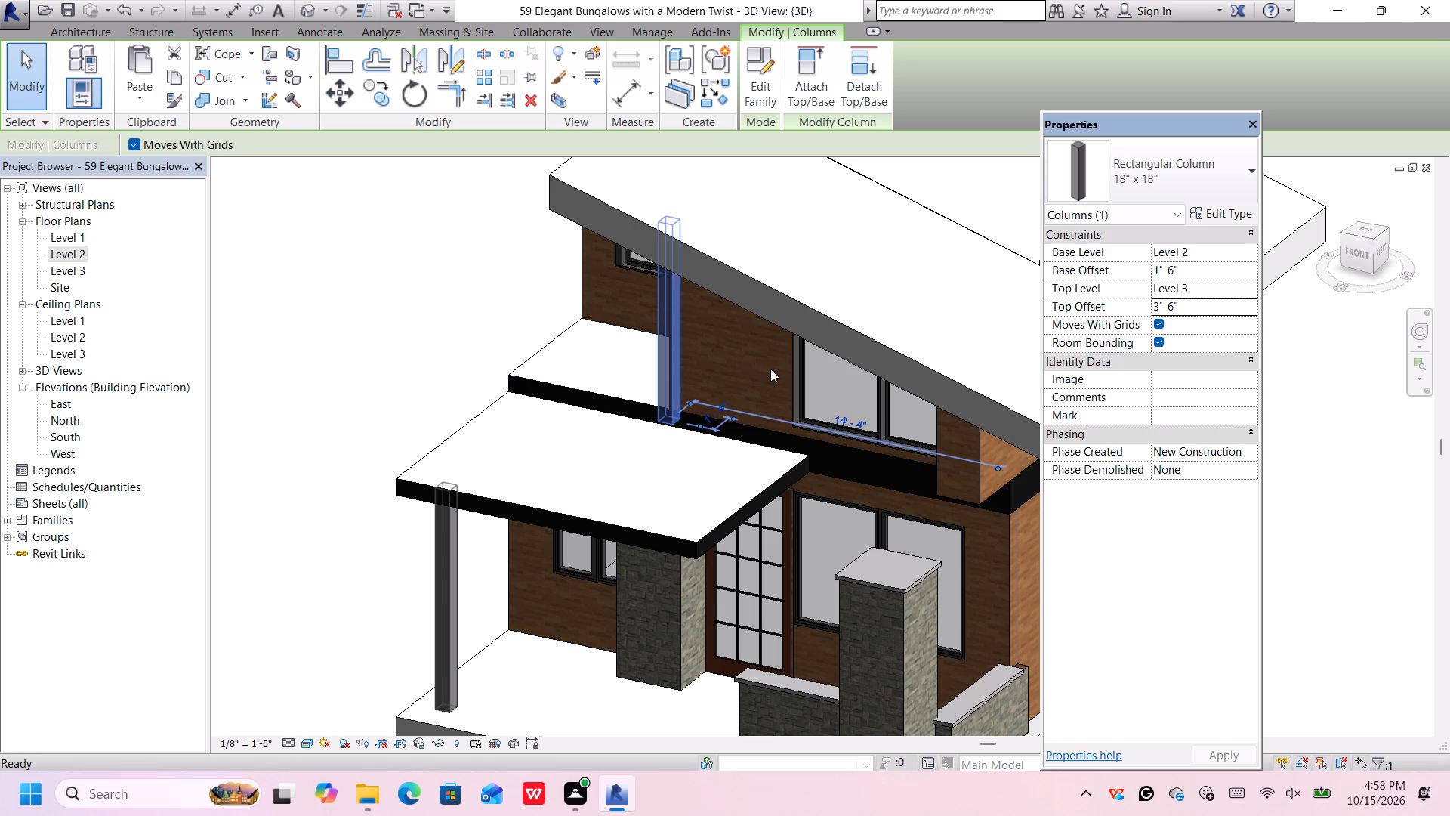
{"action": "left_click", "coordinate": [409, 347]}
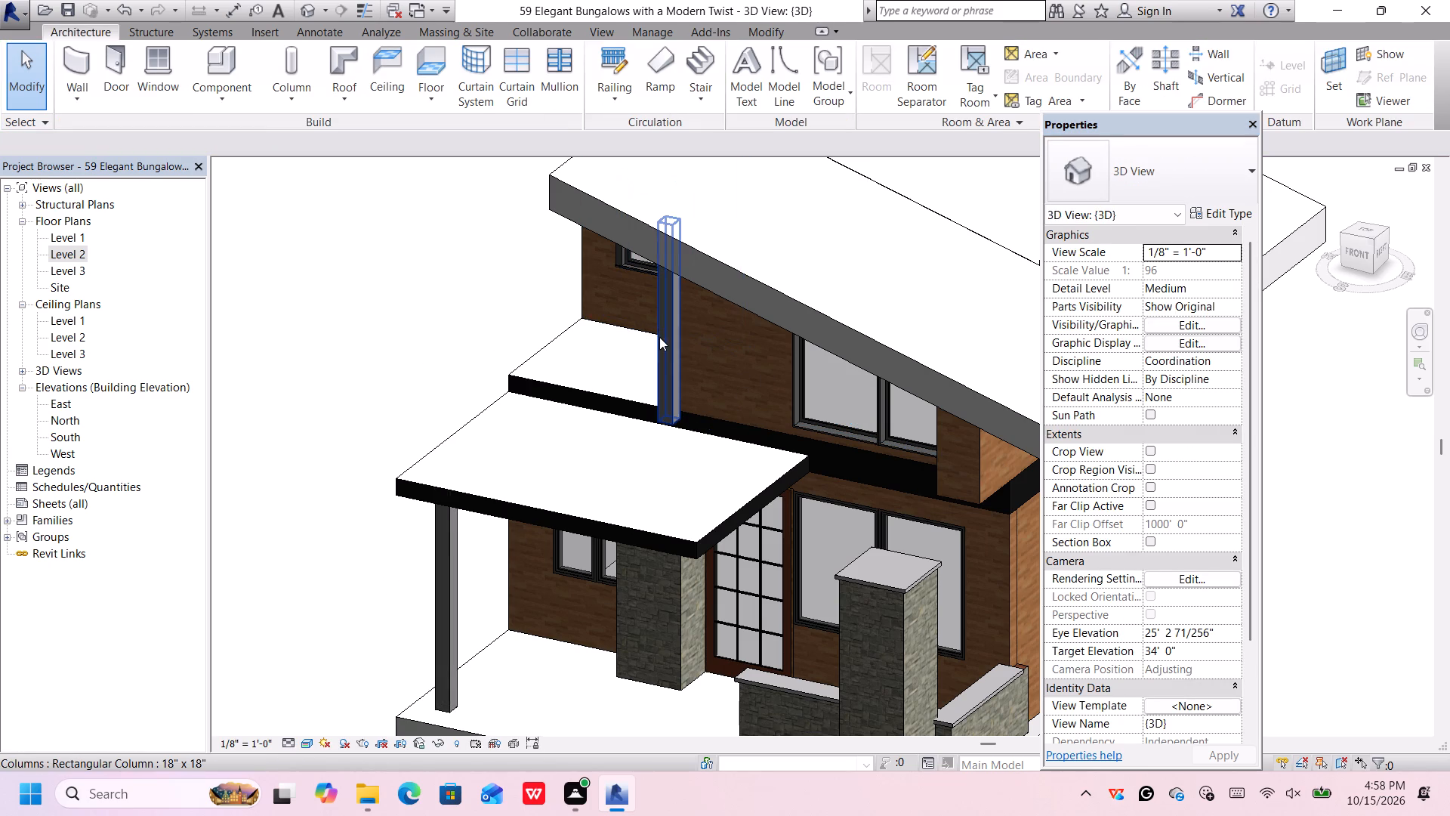
Assign the Stainless Steel material to the rectangular column type used by the porch and upper-storey columns.
{"action": "left_click", "coordinate": [665, 345]}
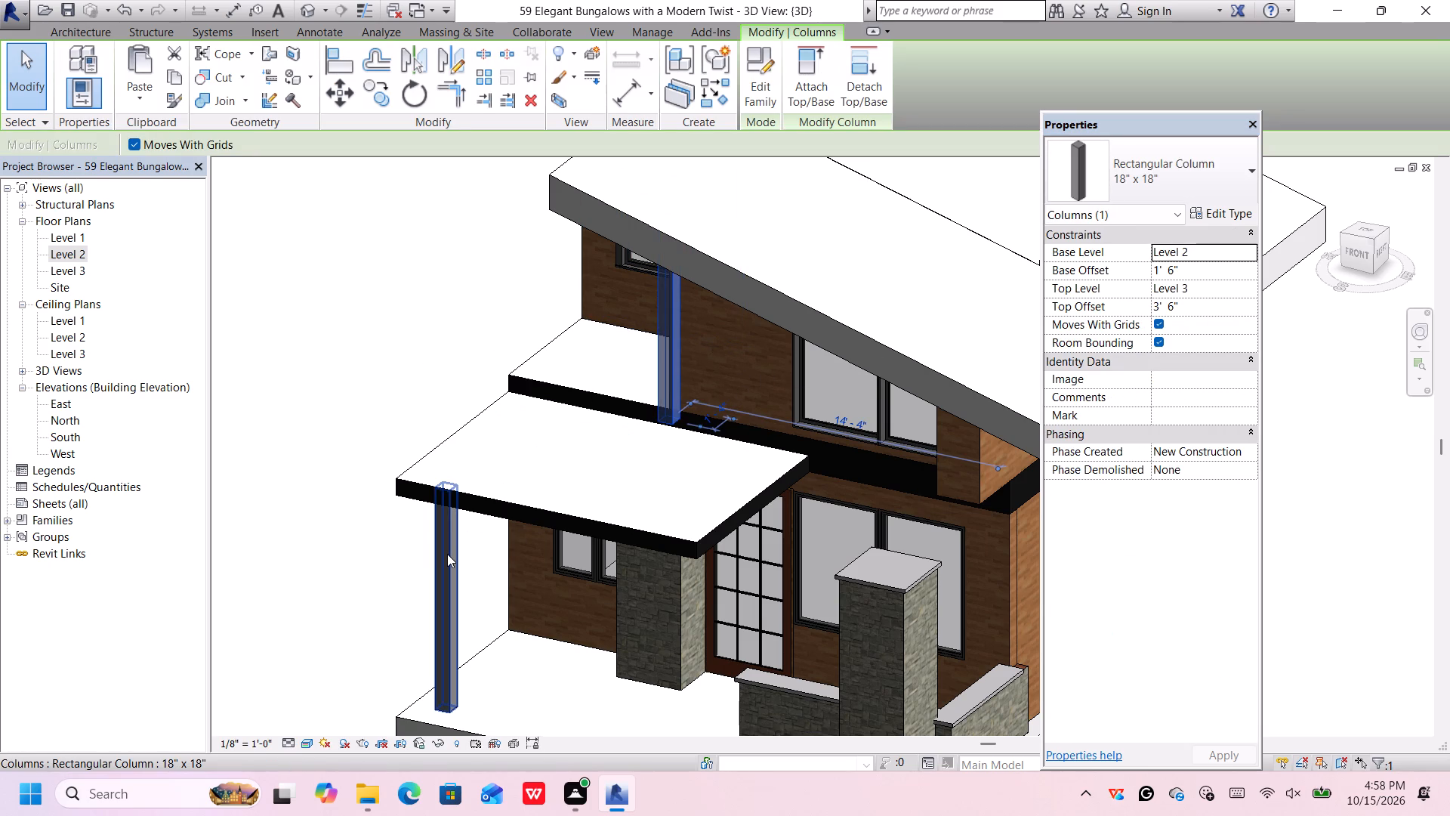
{"action": "left_click", "coordinate": [1226, 214]}
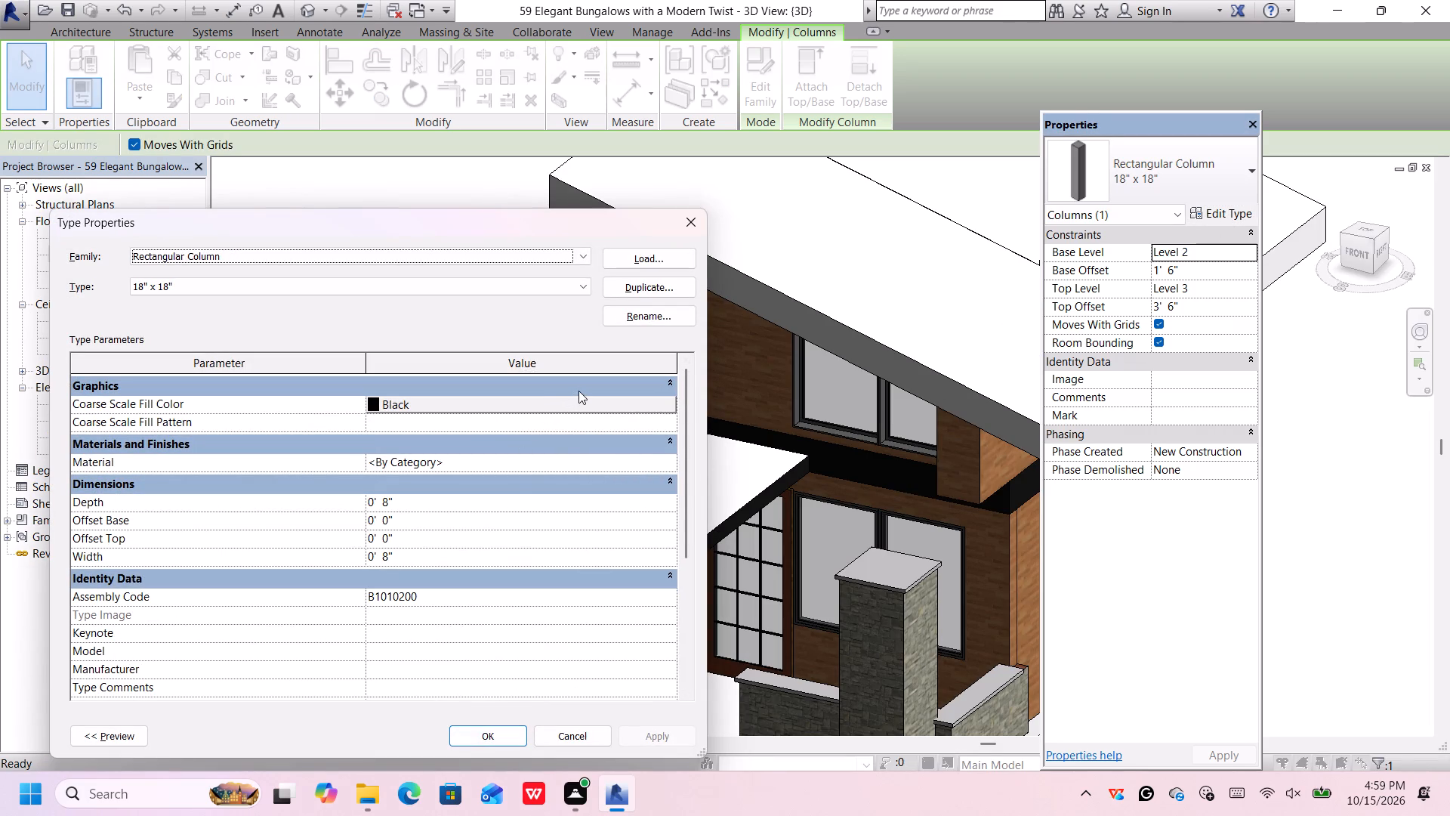
{"action": "left_click", "coordinate": [670, 463]}
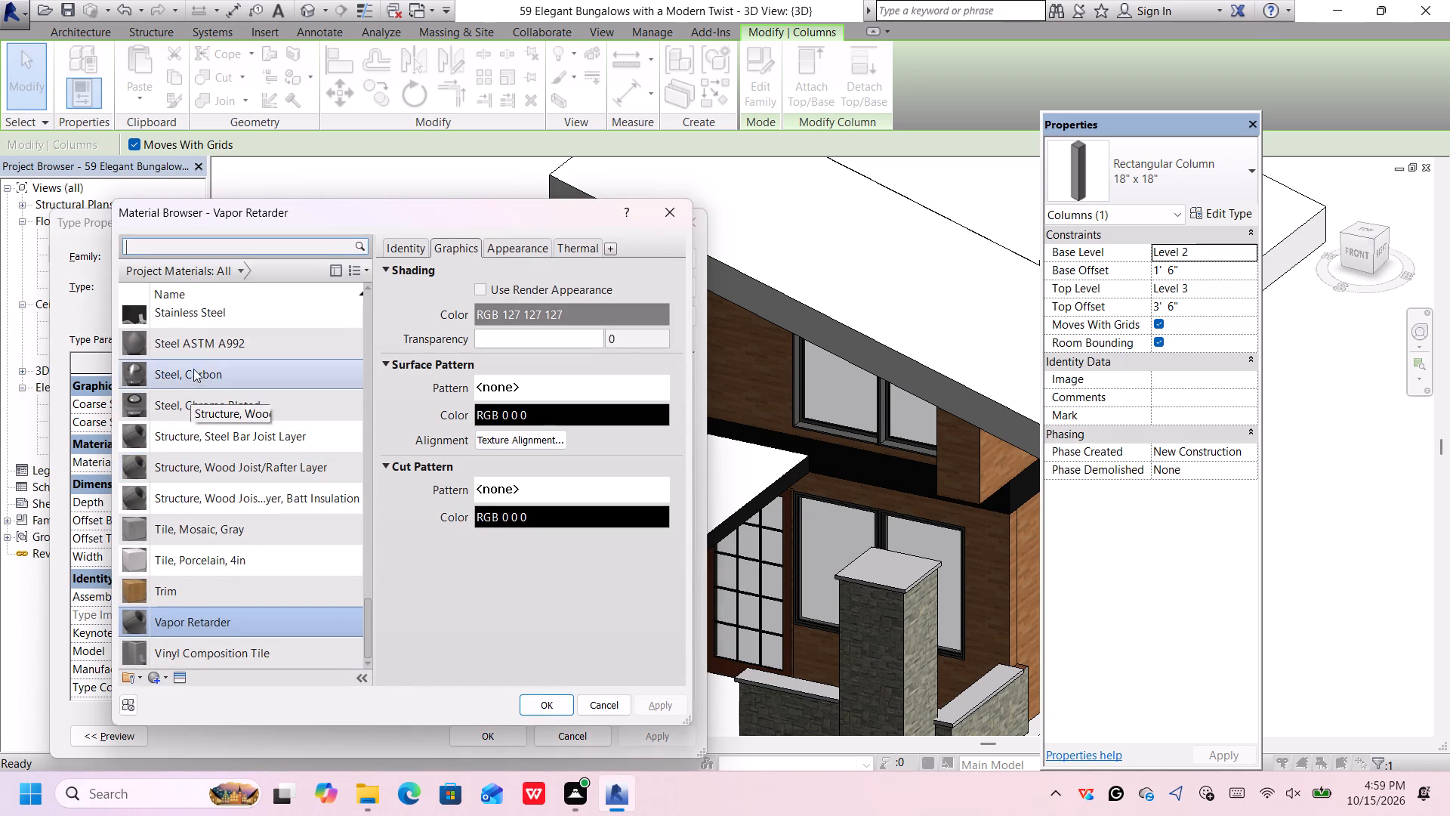
{"action": "scroll", "coordinate": [199, 357], "scroll_direction": "up", "scroll_amount": 1}
{"action": "left_click", "coordinate": [198, 396]}
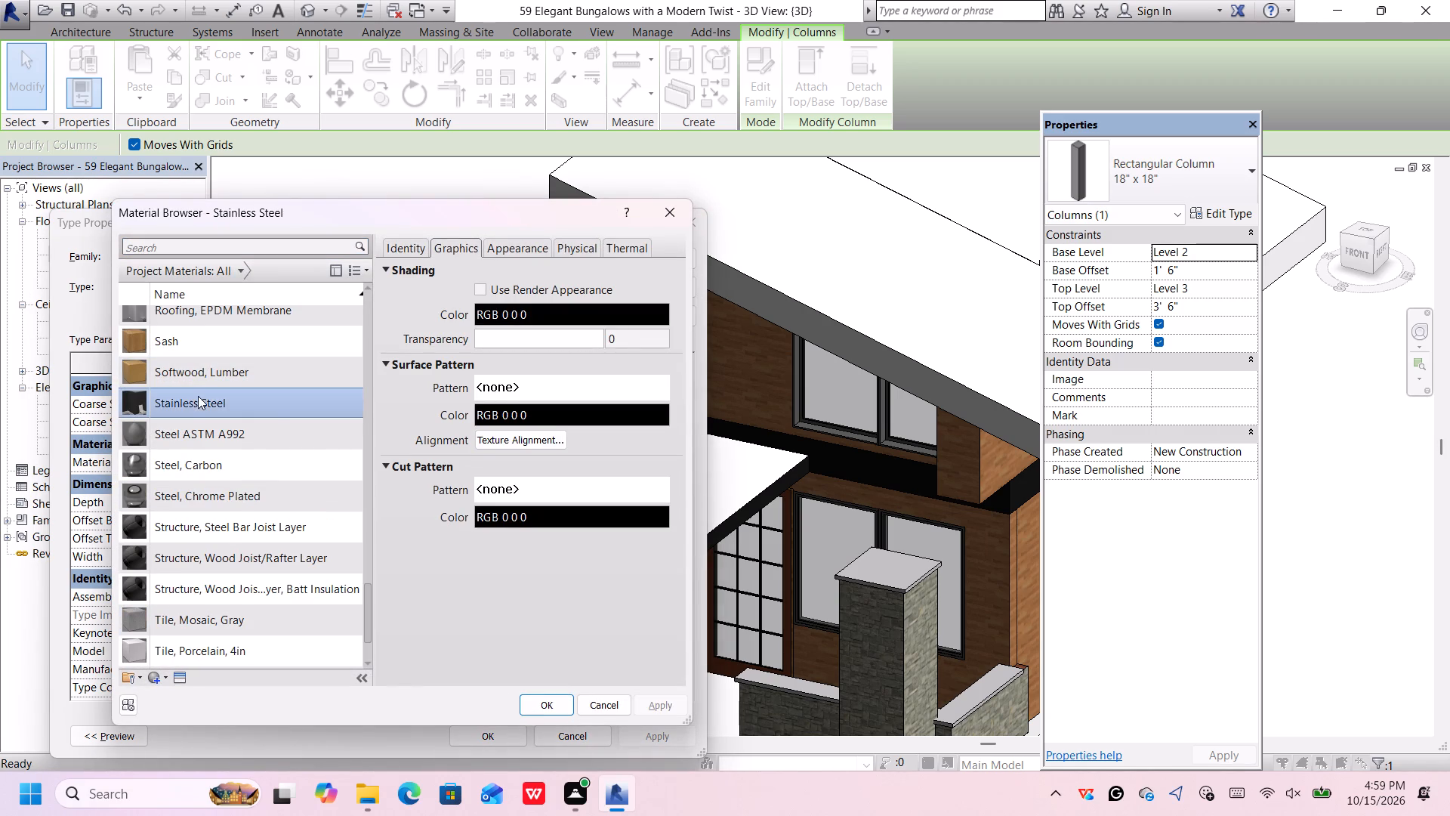
{"action": "left_click", "coordinate": [515, 252]}
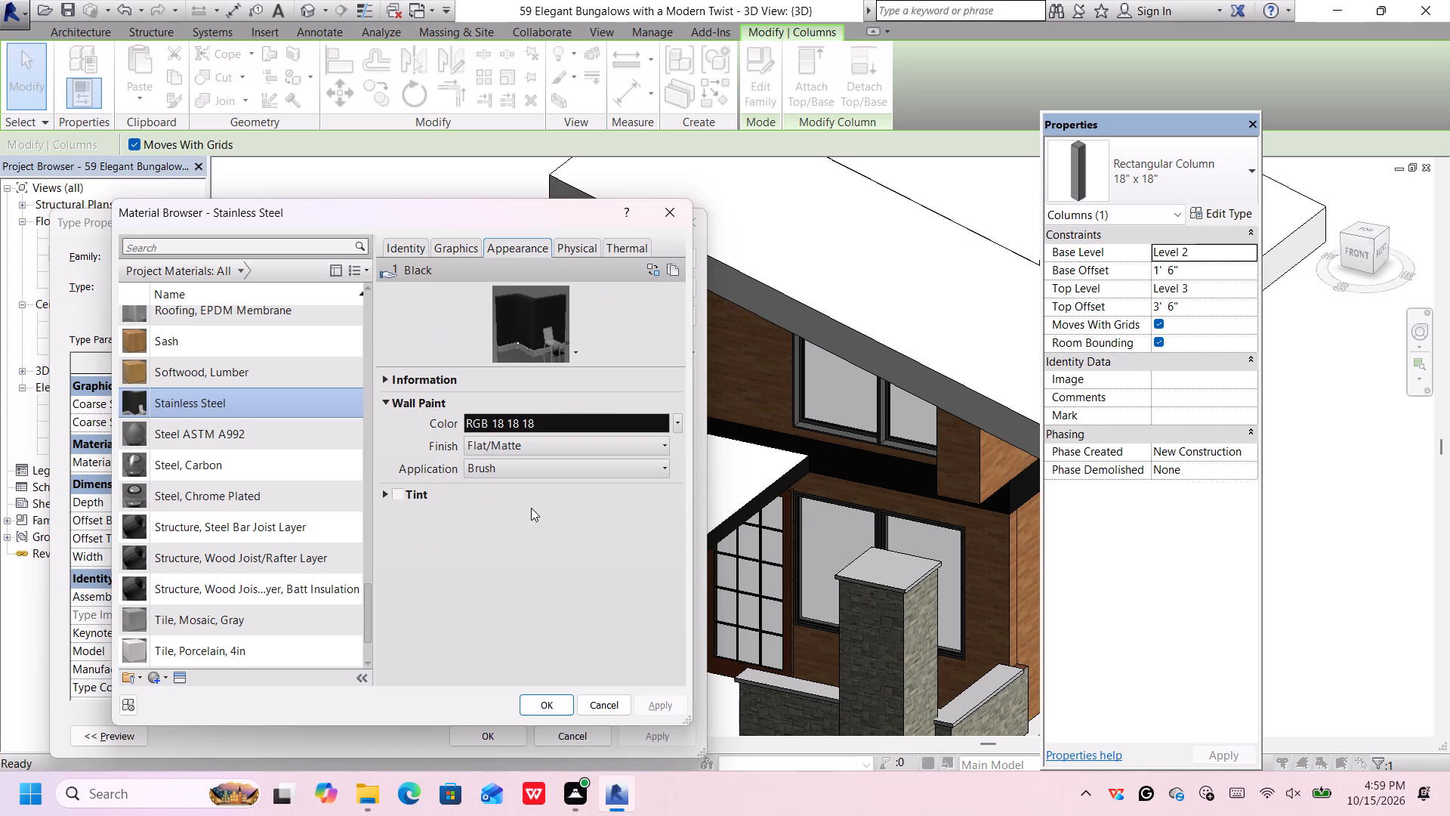
{"action": "left_click", "coordinate": [541, 701]}
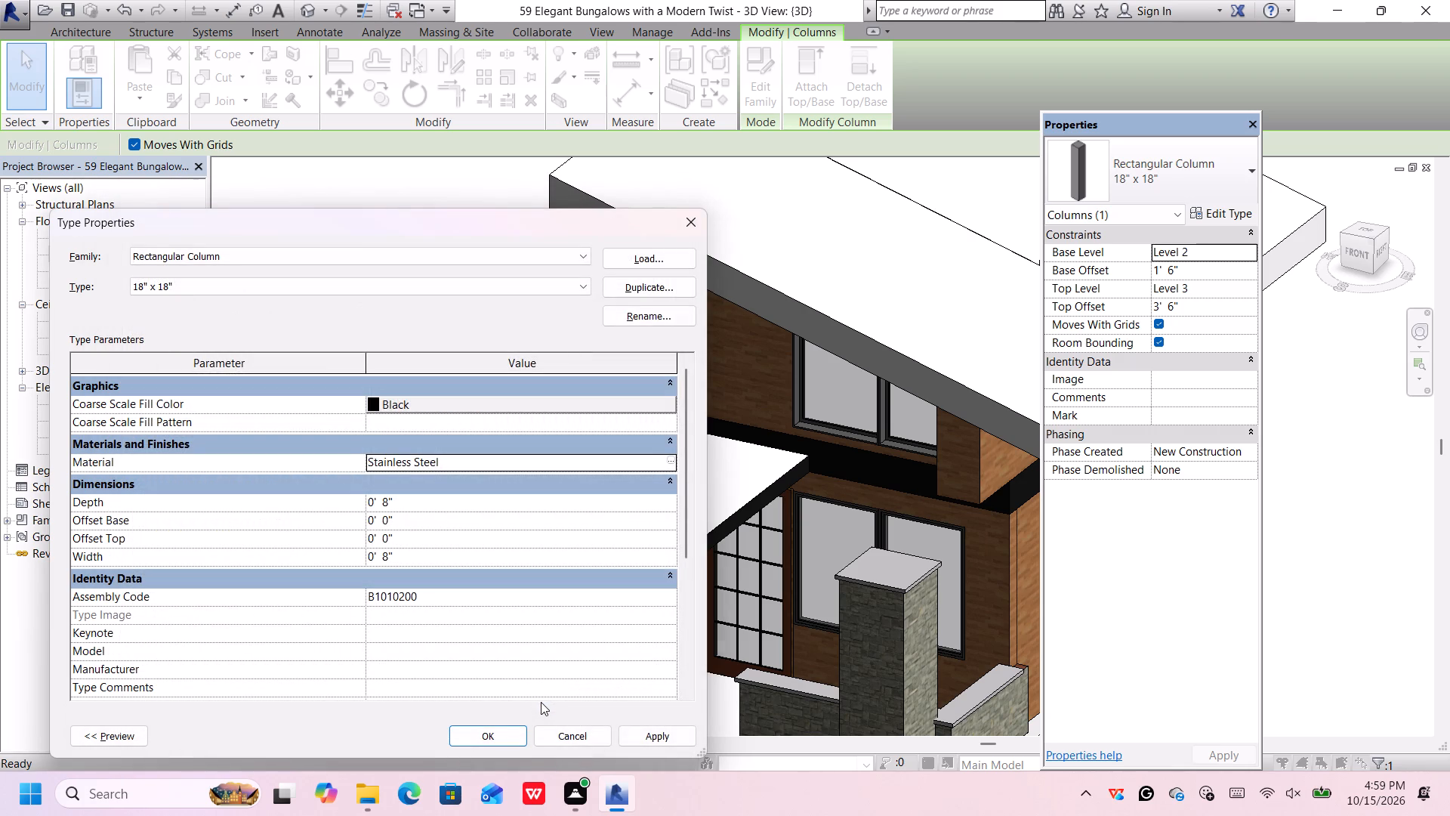
{"action": "left_click", "coordinate": [512, 737]}
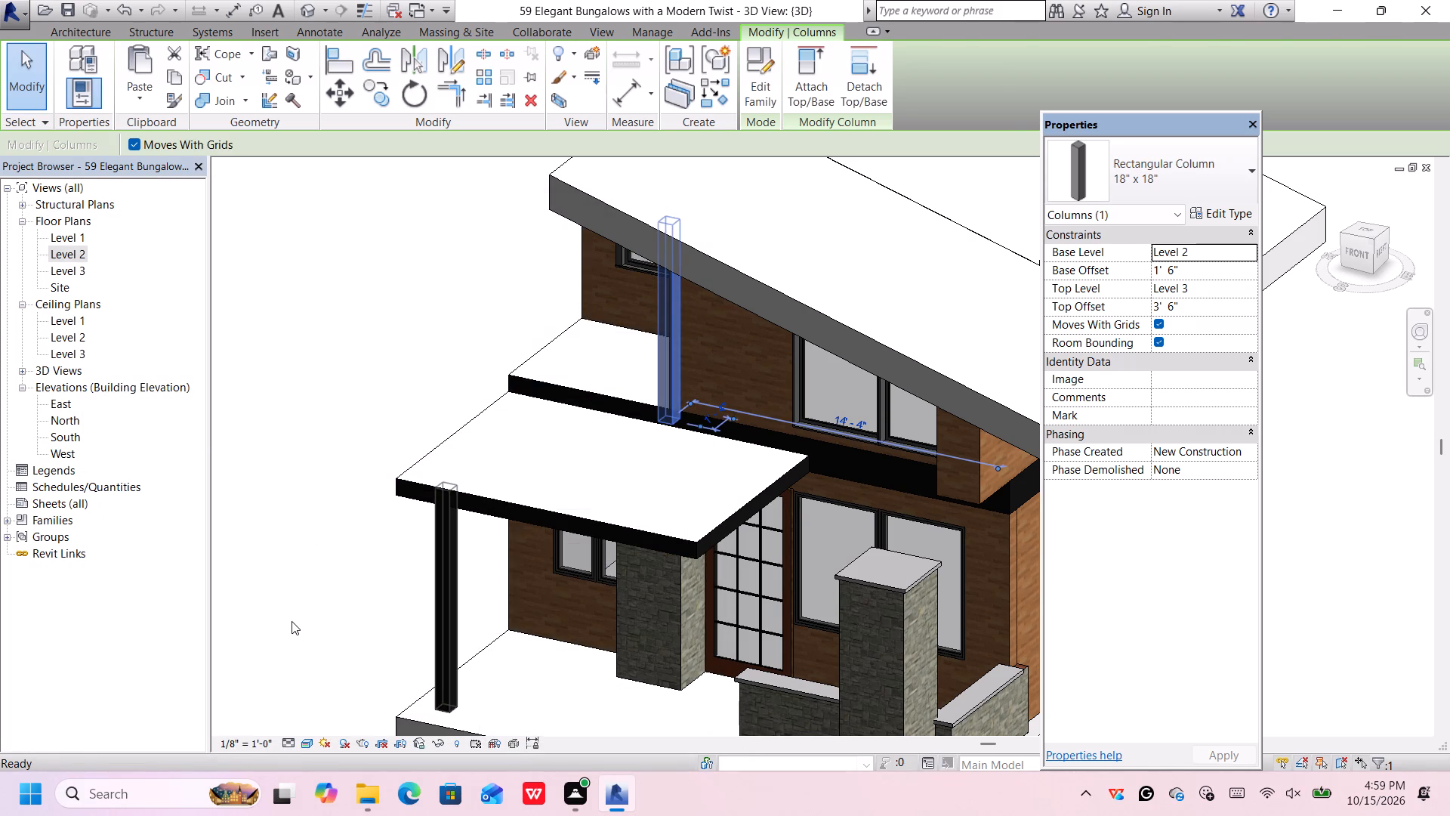
Nudge the upper-storey column slightly toward the small-window side of the front facade.
{"action": "left_click", "coordinate": [292, 621]}
{"action": "scroll", "coordinate": [294, 617], "scroll_direction": "down", "scroll_amount": 2}
{"action": "middle_click_drag", "start_coordinate": [295, 619], "coordinate": [361, 574]}
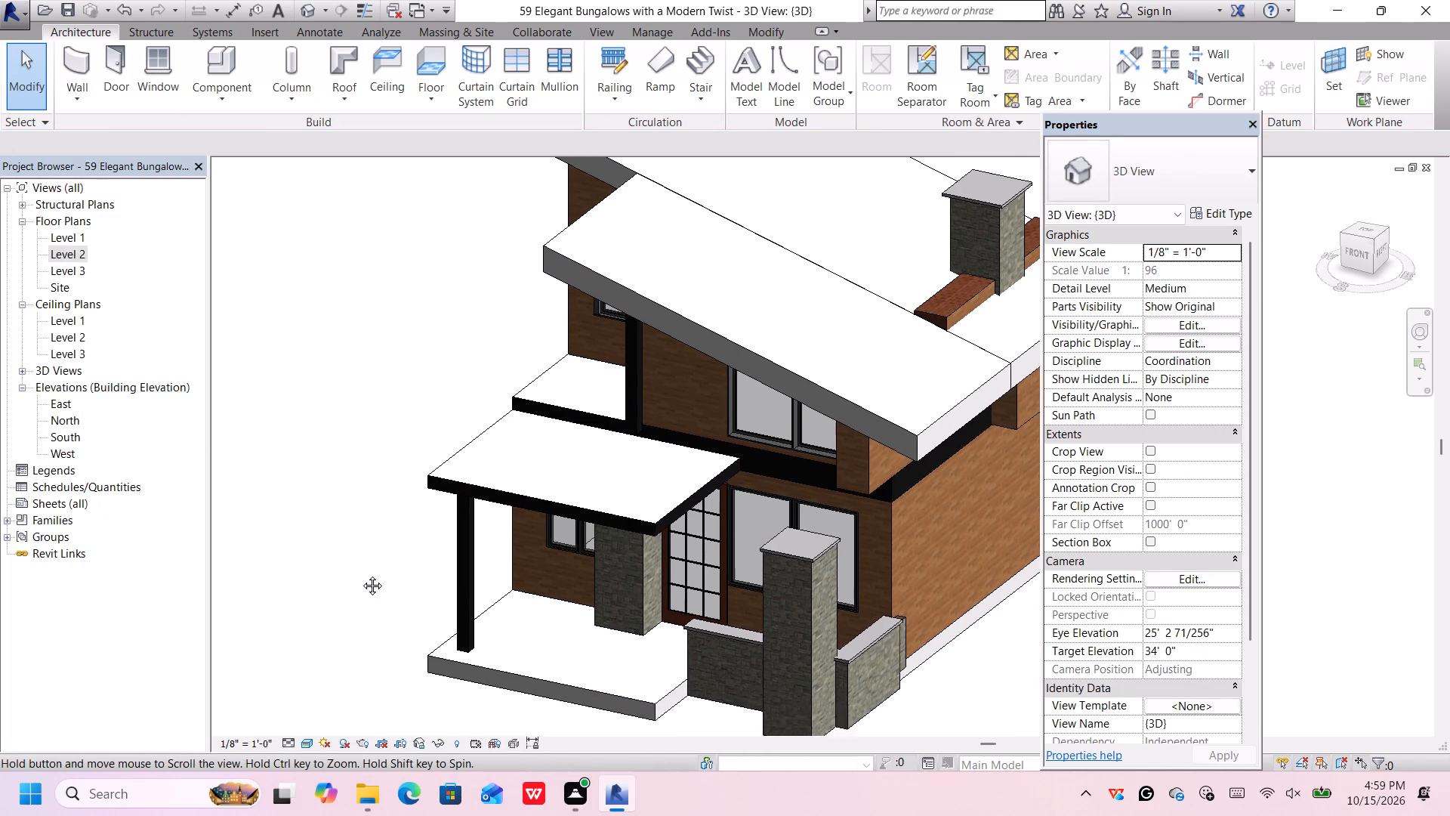
{"action": "middle_click_drag", "start_coordinate": [361, 574], "coordinate": [372, 566]}
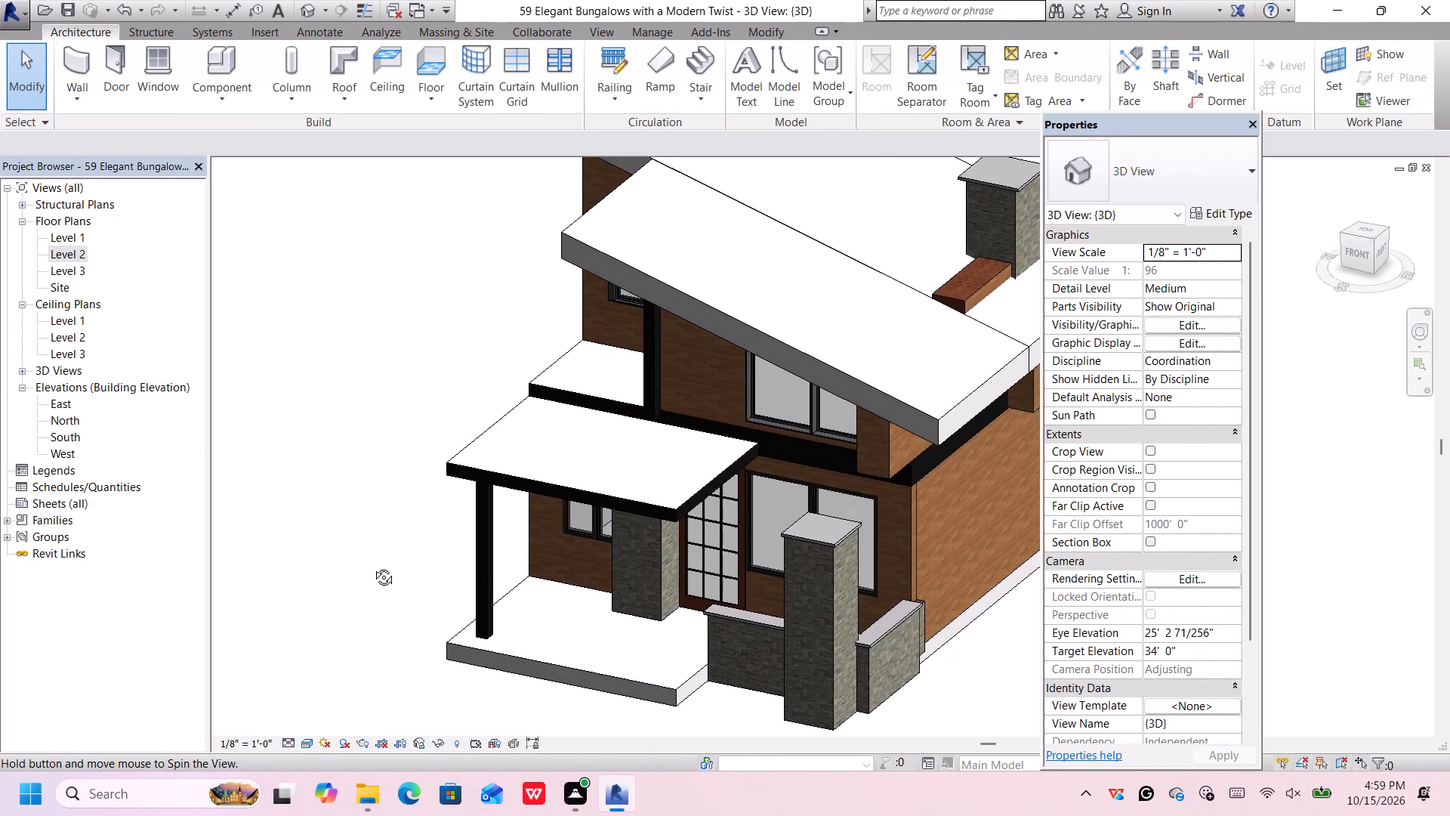
{"action": "middle_click_drag", "start_coordinate": [372, 566], "coordinate": [549, 493]}
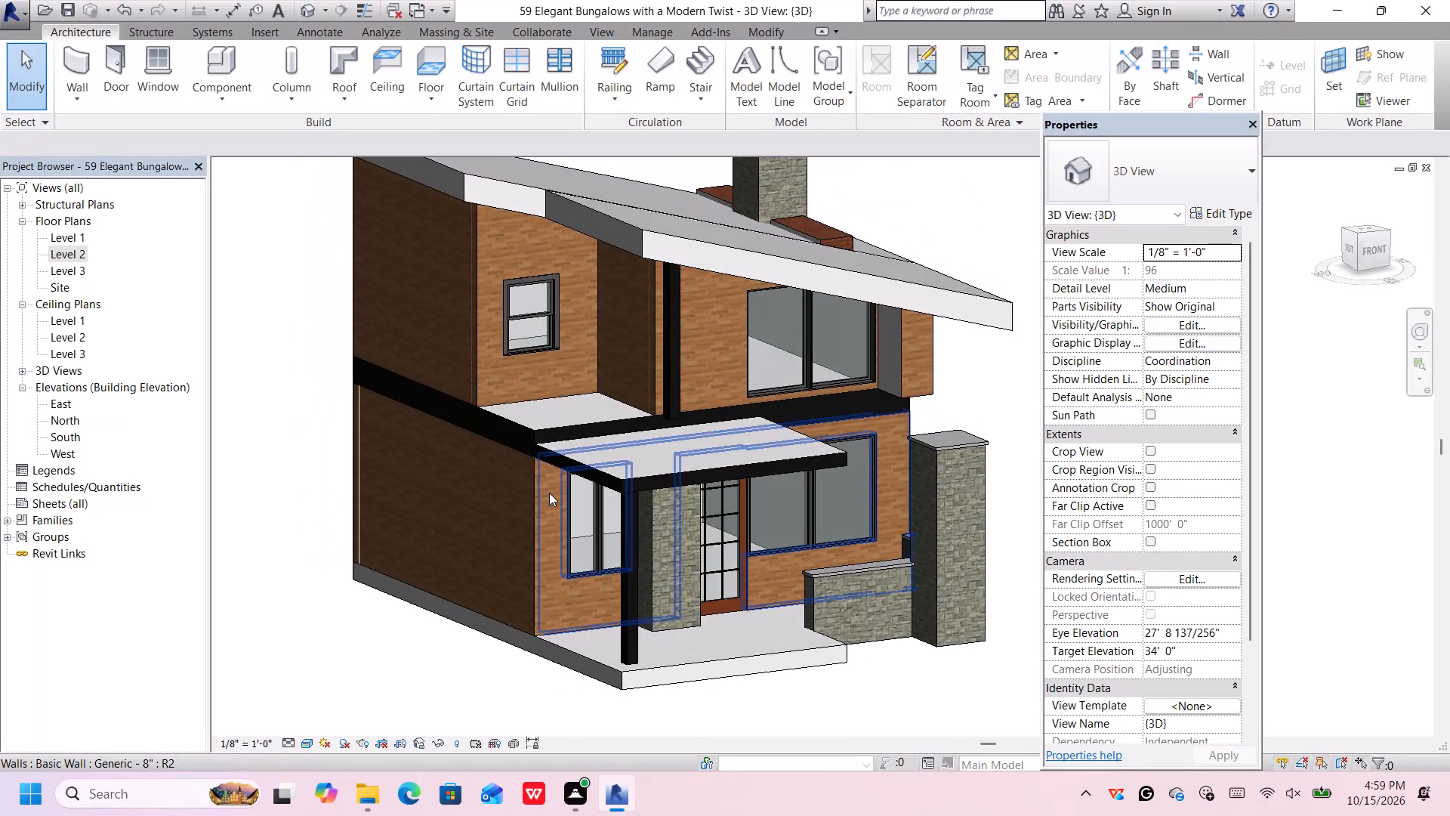
{"action": "scroll", "coordinate": [551, 491], "scroll_direction": "down", "scroll_amount": 2}
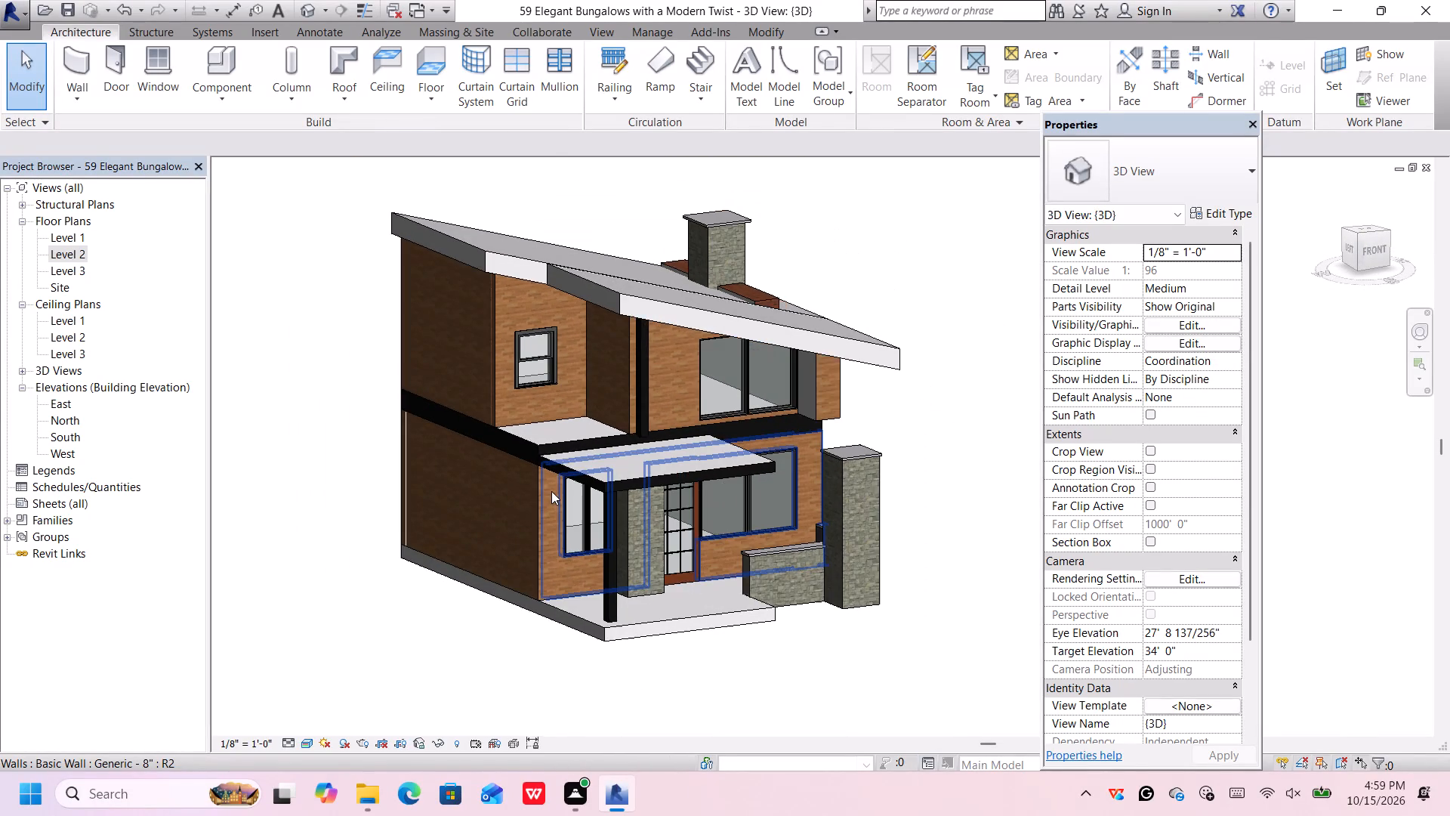
{"action": "scroll", "coordinate": [557, 493], "scroll_direction": "up", "scroll_amount": 3}
{"action": "scroll", "coordinate": [701, 419], "scroll_direction": "down", "scroll_amount": 1}
{"action": "middle_click_drag", "start_coordinate": [701, 422], "coordinate": [554, 448]}
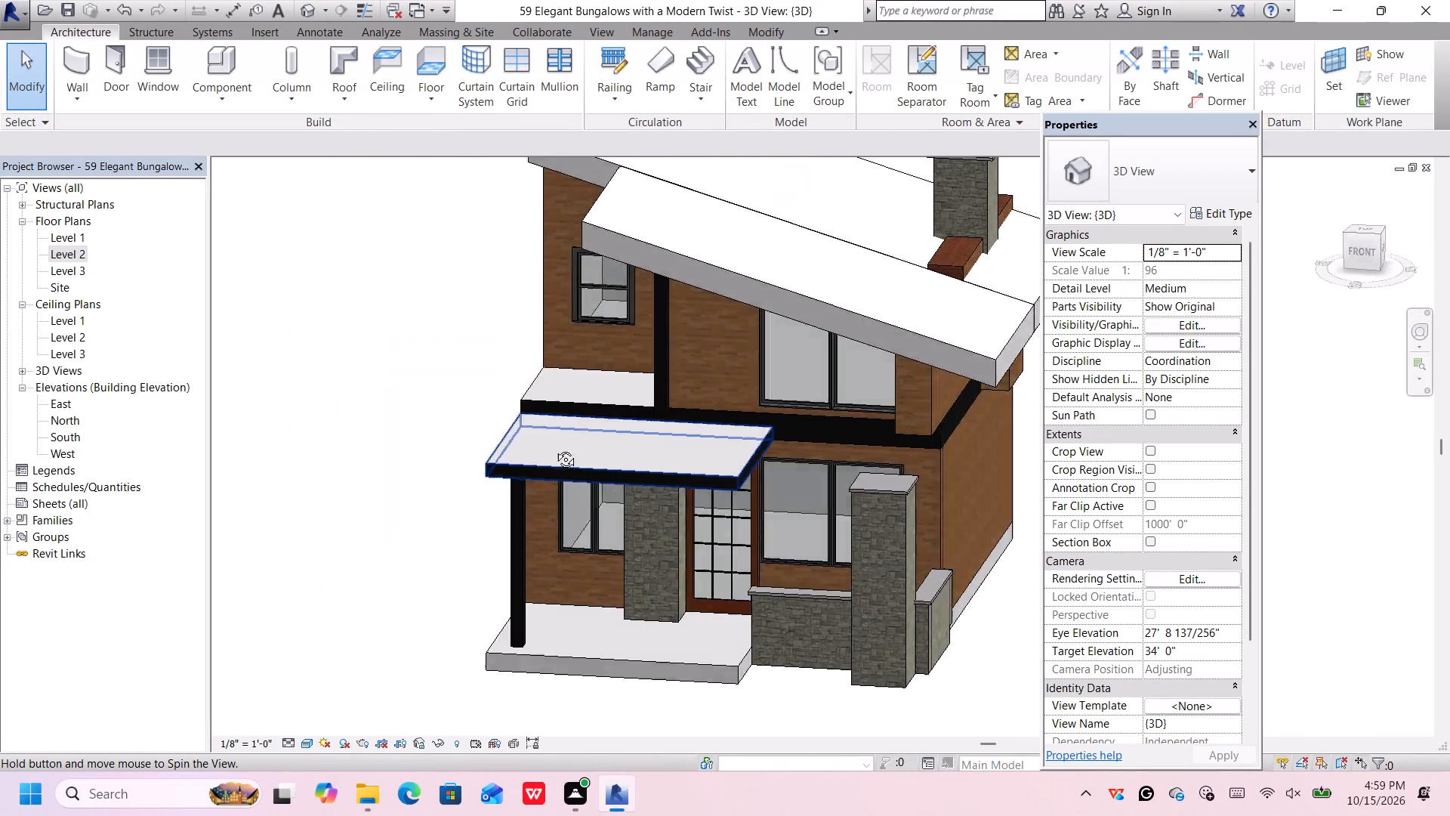
{"action": "middle_click_drag", "start_coordinate": [554, 448], "coordinate": [592, 334]}
{"action": "scroll", "coordinate": [640, 341], "scroll_direction": "up", "scroll_amount": 4}
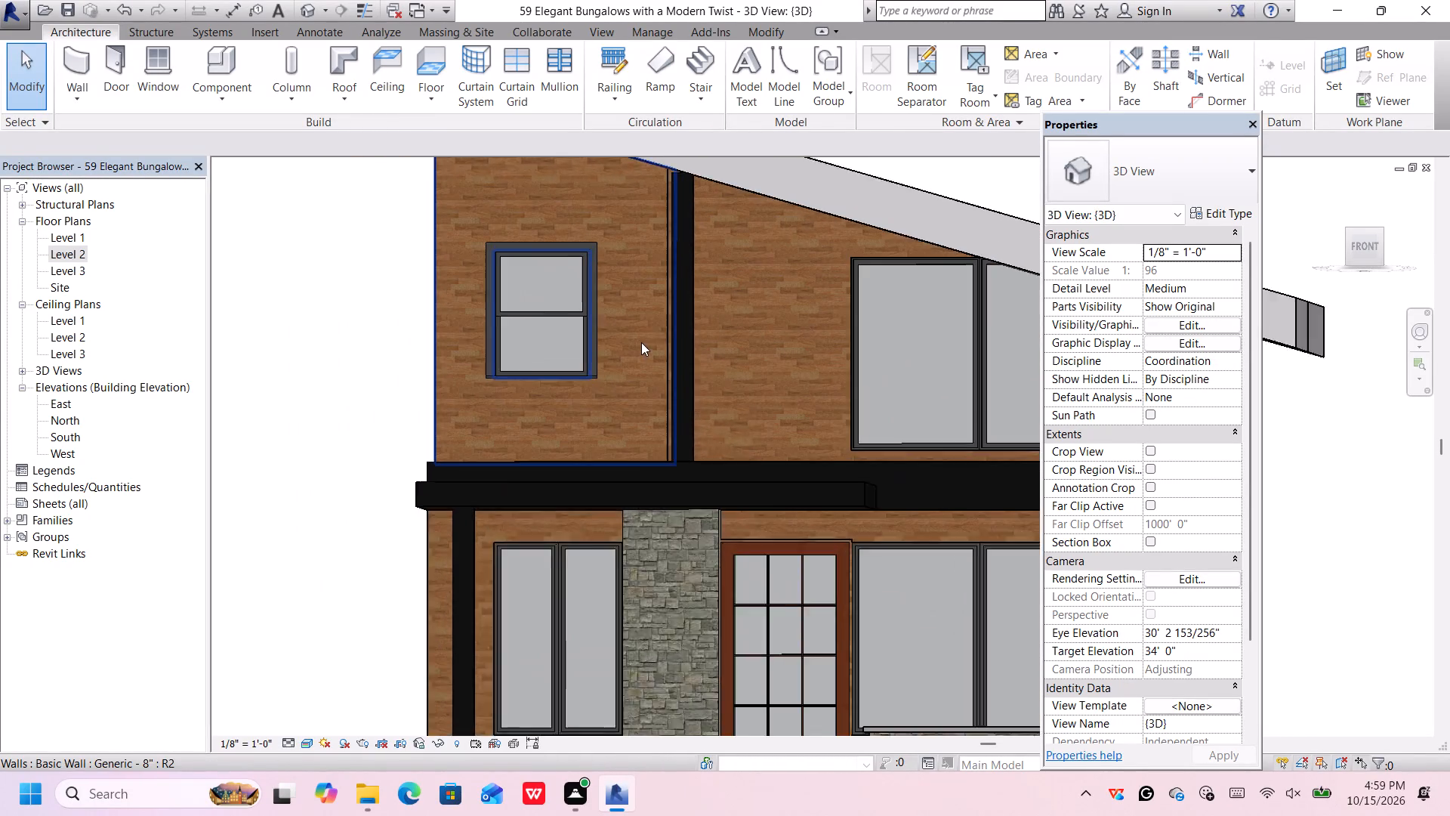
{"action": "scroll", "coordinate": [641, 342], "scroll_direction": "up", "scroll_amount": 1}
{"action": "left_click", "coordinate": [677, 383]}
{"action": "key", "text": "Left"}
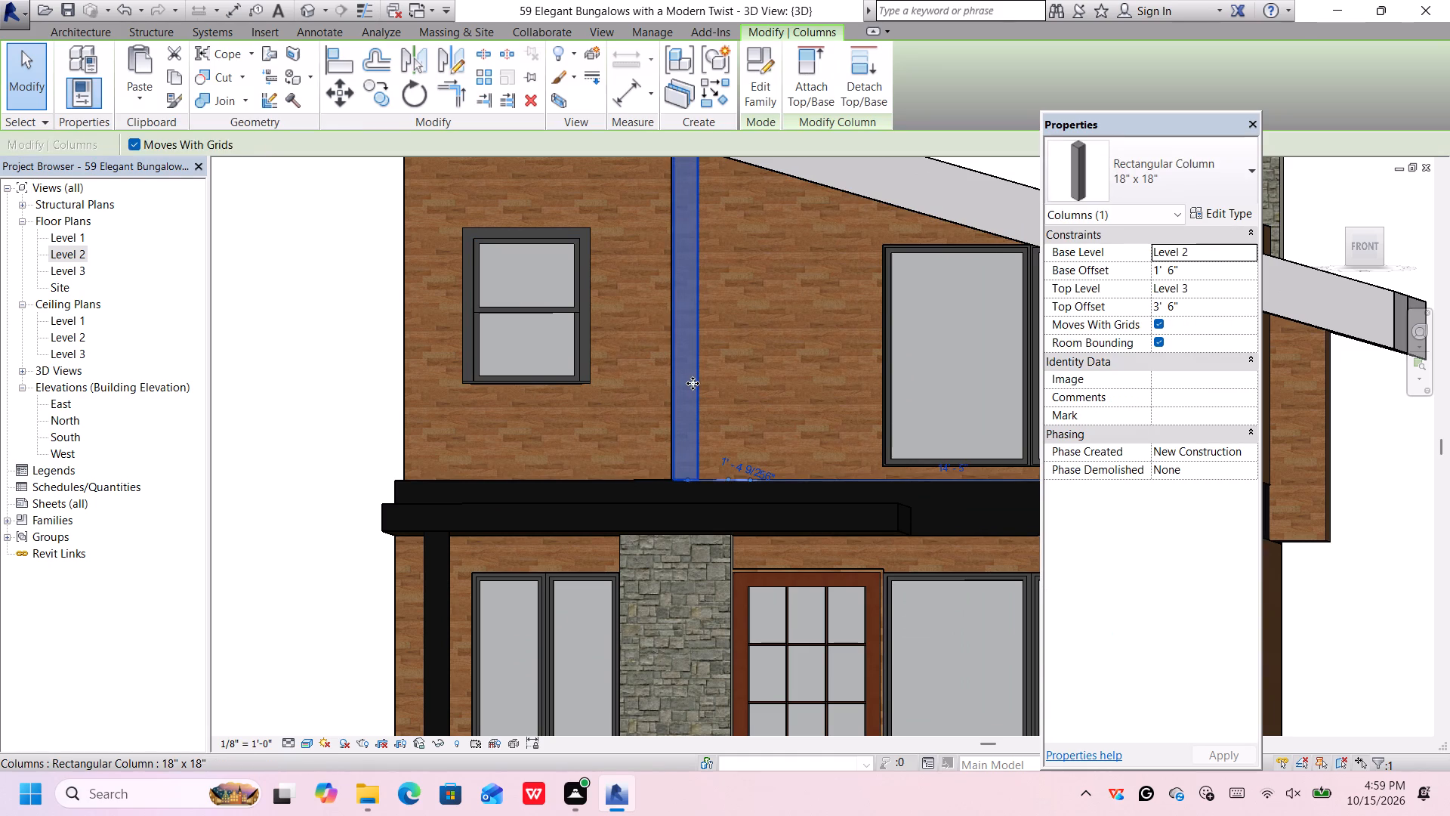
{"action": "key", "text": "Left"}
Nudge the upper-storey column back toward the front wall, working from the house's left side.
{"action": "scroll", "coordinate": [691, 398], "scroll_direction": "down", "scroll_amount": 5}
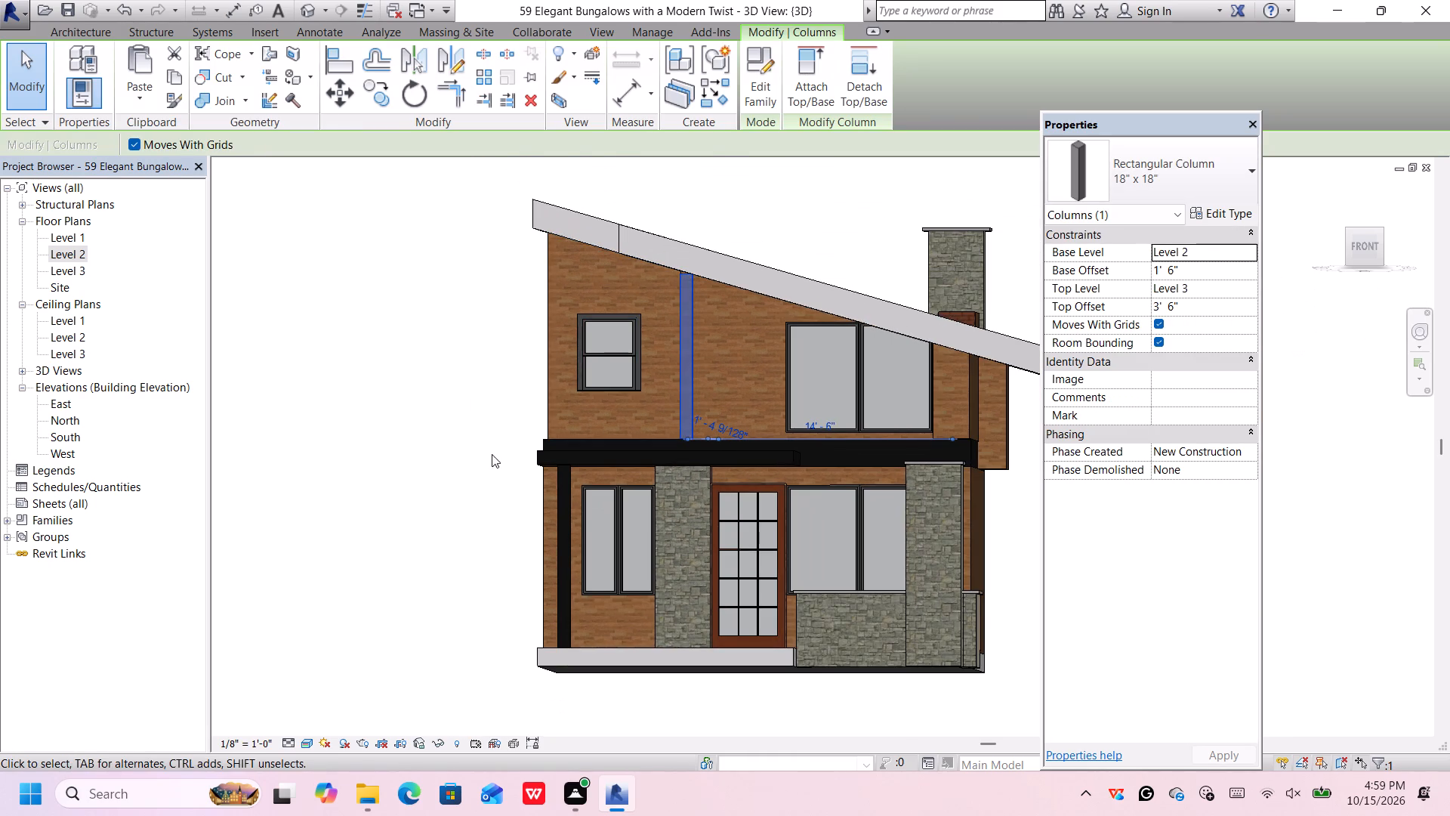
{"action": "middle_click_drag", "start_coordinate": [425, 472], "coordinate": [749, 614], "text": "shift"}
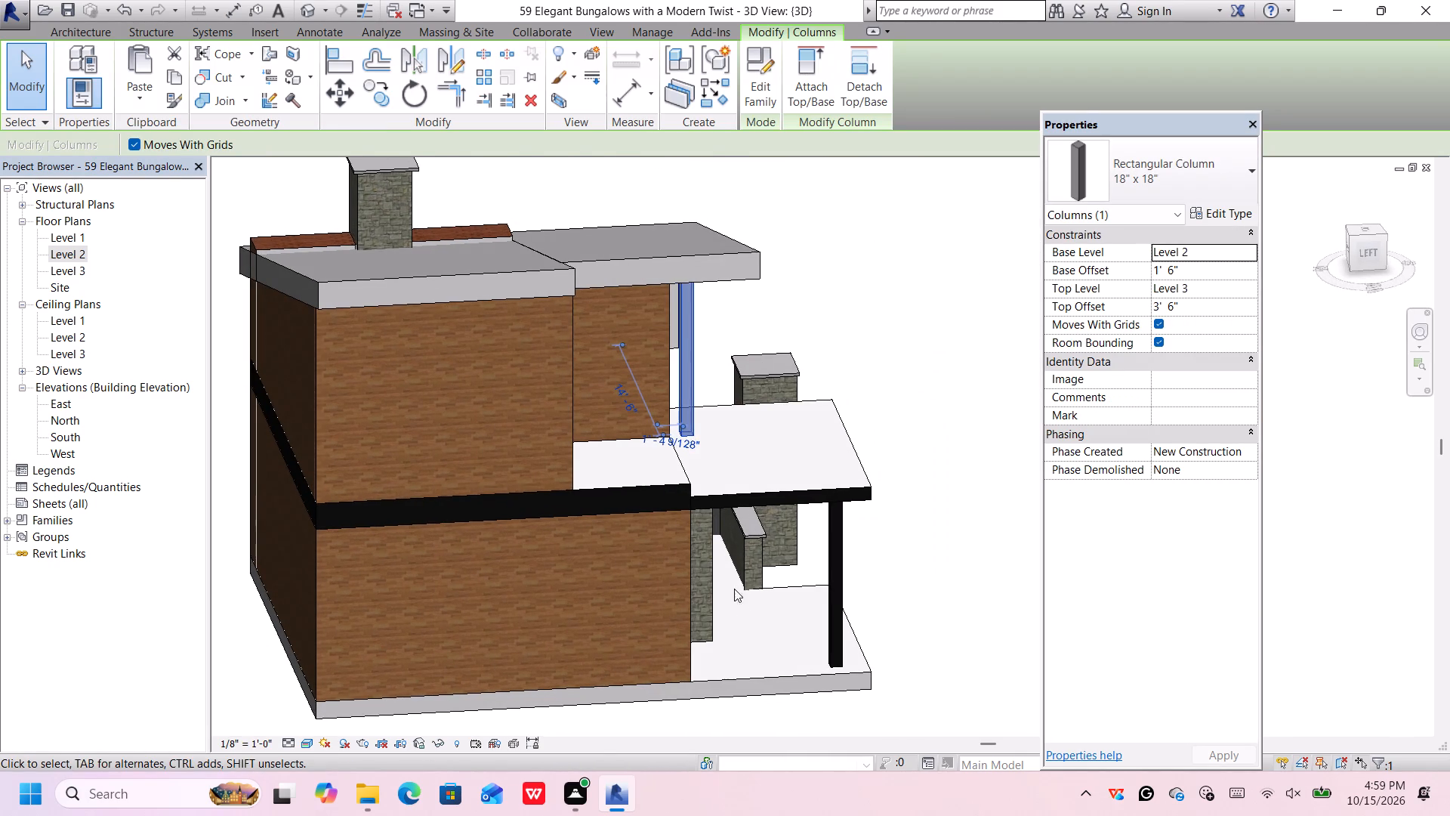
{"action": "key", "text": "Left"}
{"action": "key", "text": "Left"}
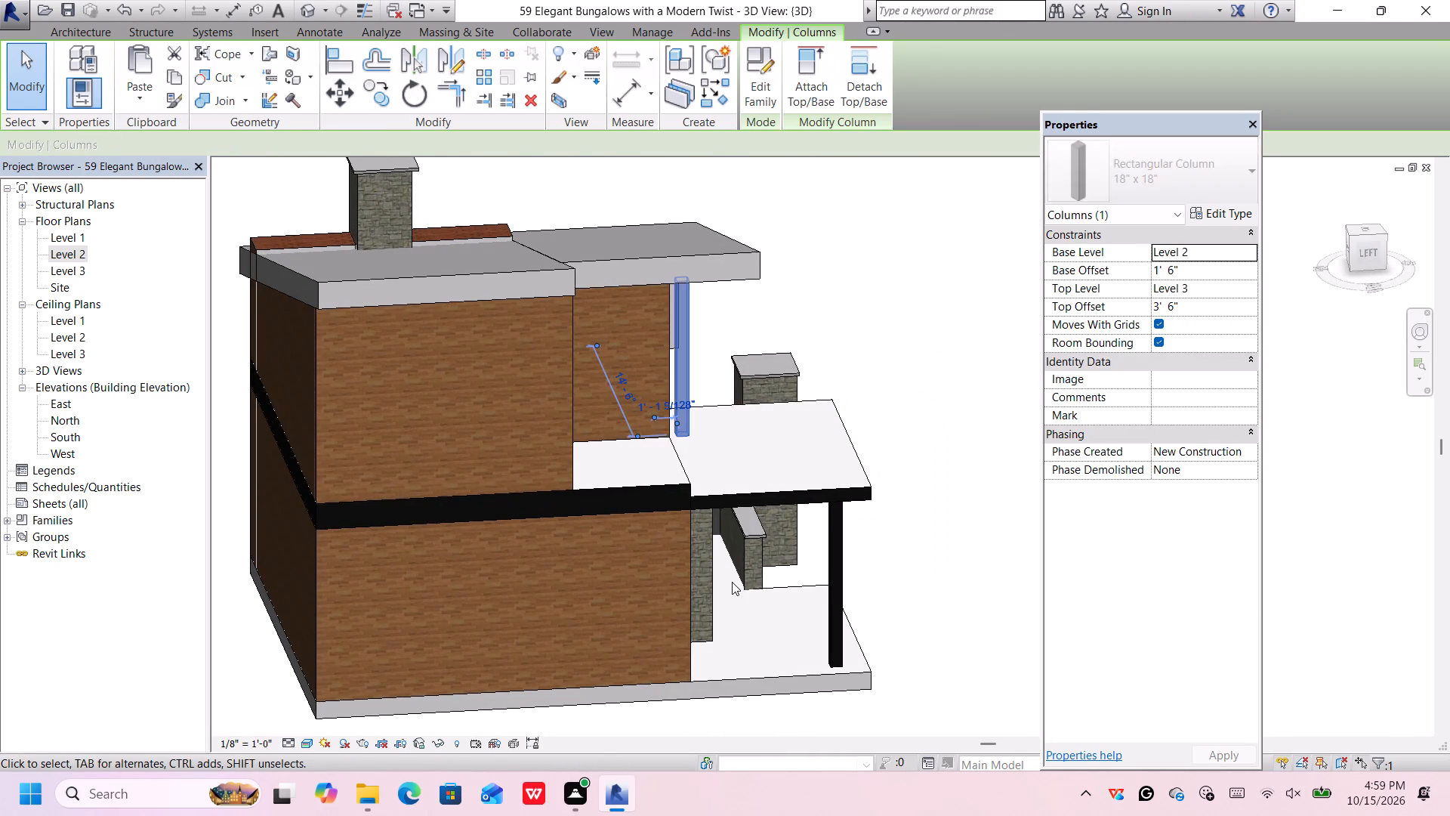
{"action": "scroll", "coordinate": [738, 580], "scroll_direction": "down", "scroll_amount": 1}
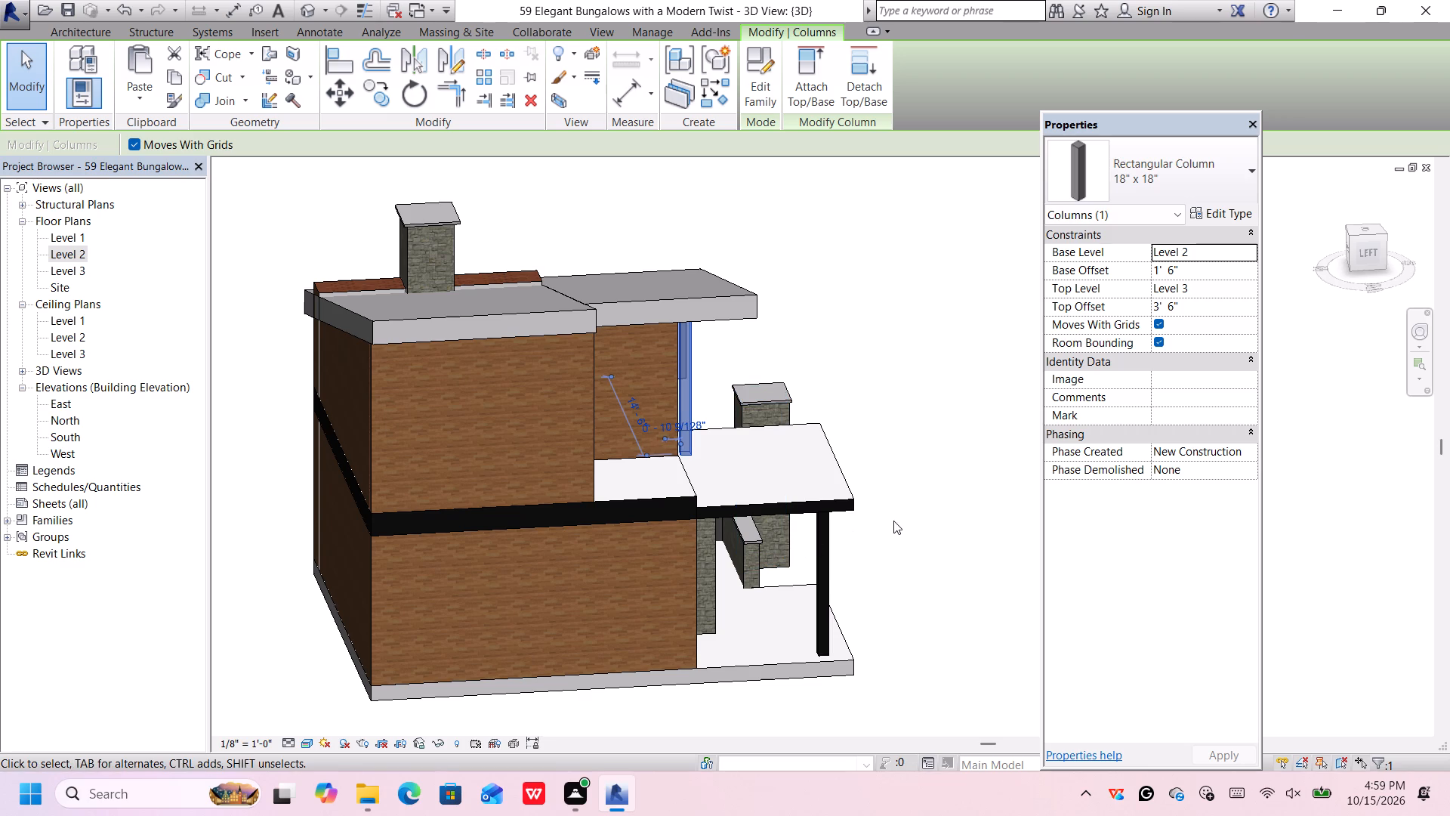
{"action": "middle_click", "coordinate": [919, 502]}
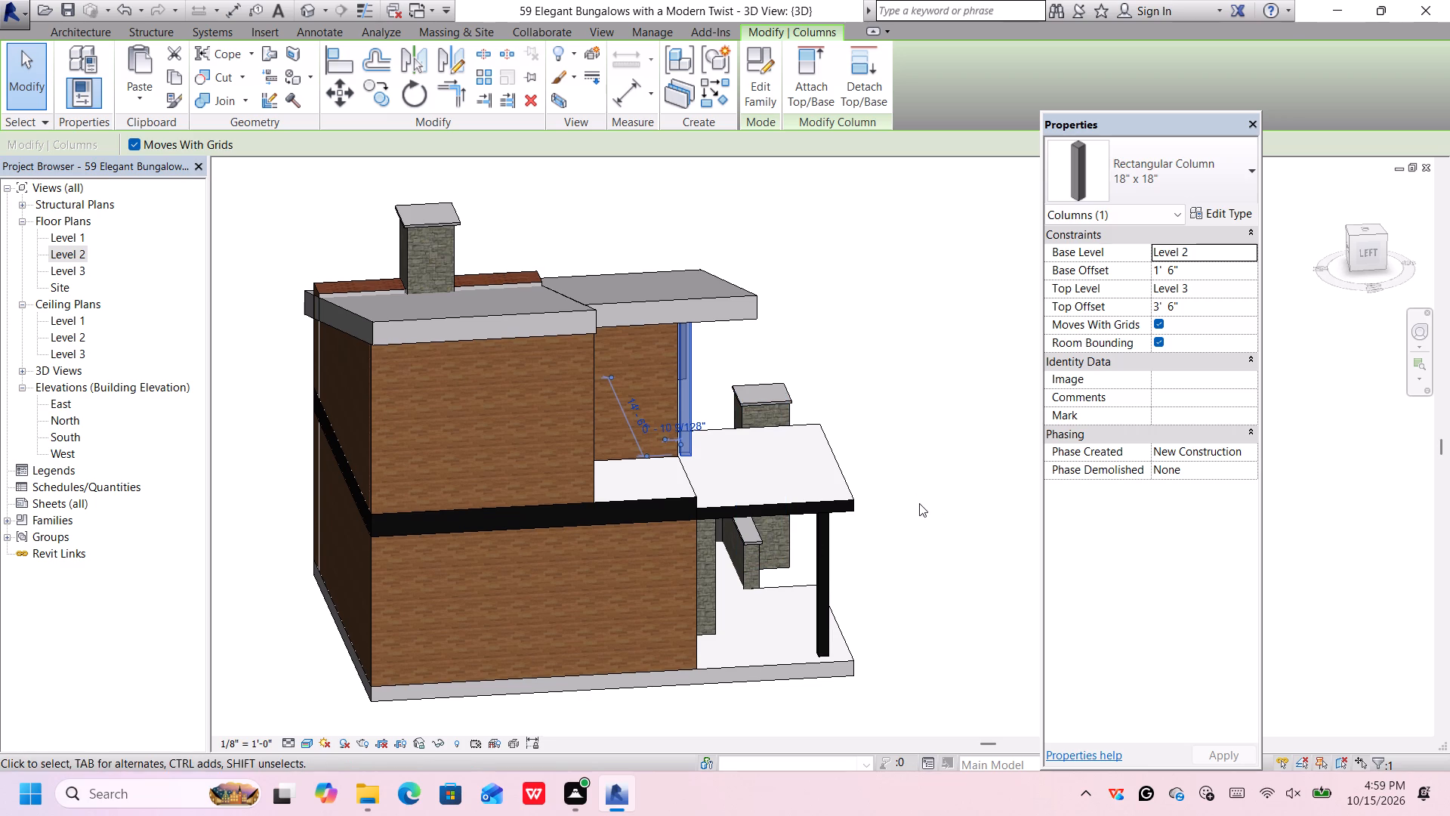
{"action": "middle_click_drag", "start_coordinate": [919, 505], "coordinate": [664, 432]}
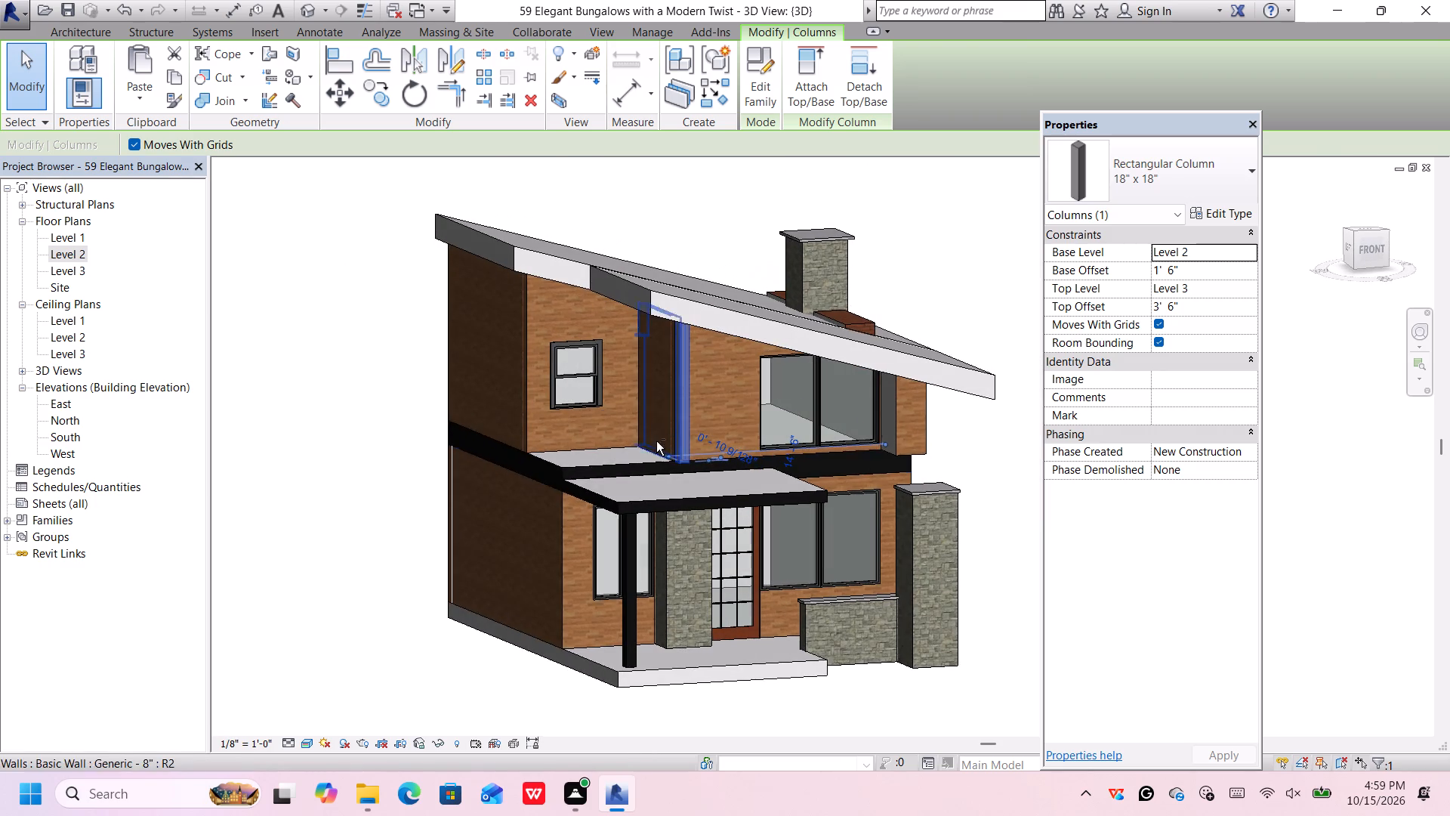
{"action": "left_click", "coordinate": [395, 711]}
Examine the house's front facade, columns and roofs from straight ahead and from the front-left corner.
{"action": "scroll", "coordinate": [794, 533], "scroll_direction": "down", "scroll_amount": 3}
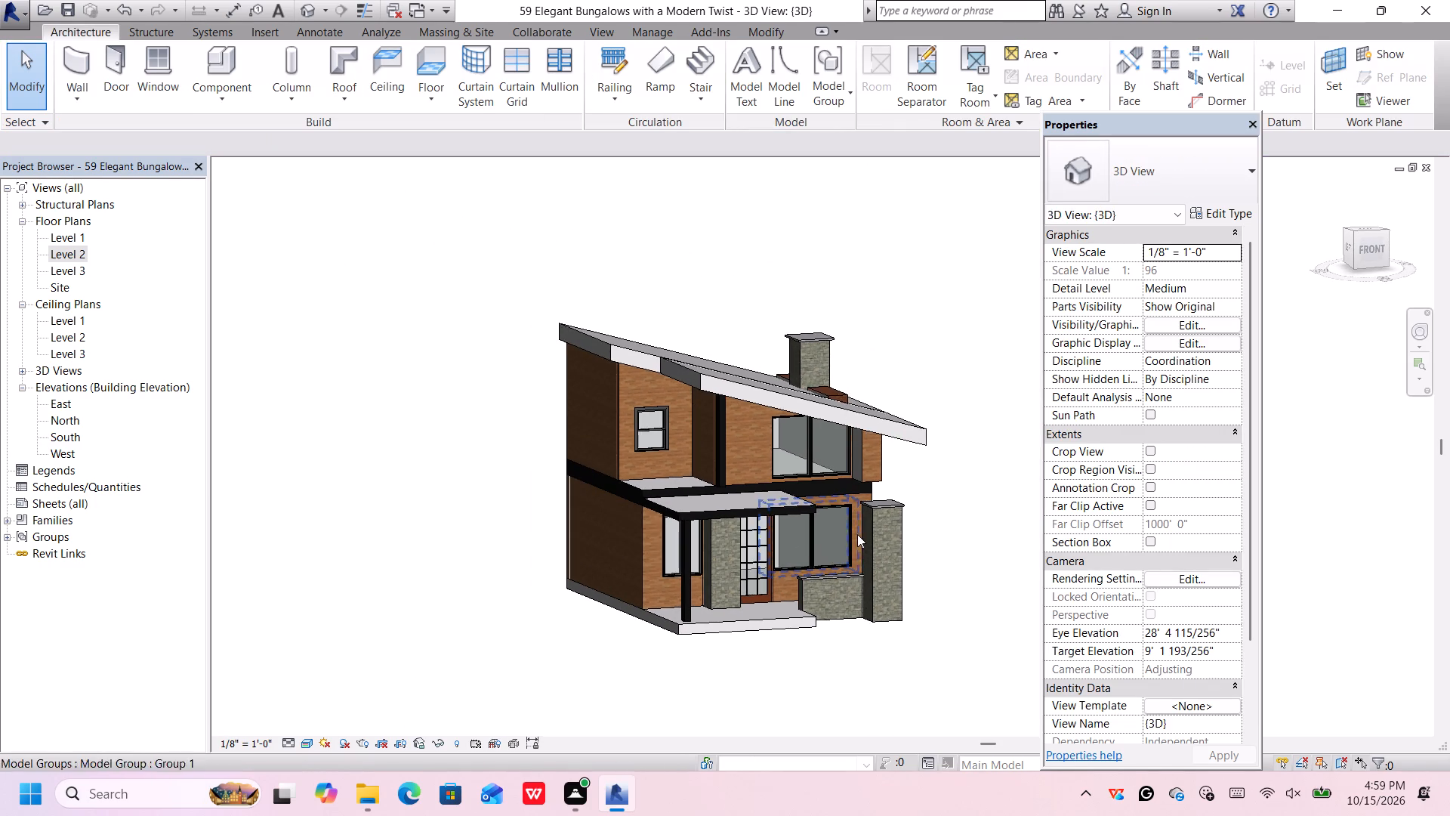
{"action": "middle_click_drag", "start_coordinate": [954, 549], "coordinate": [888, 502], "text": "shift"}
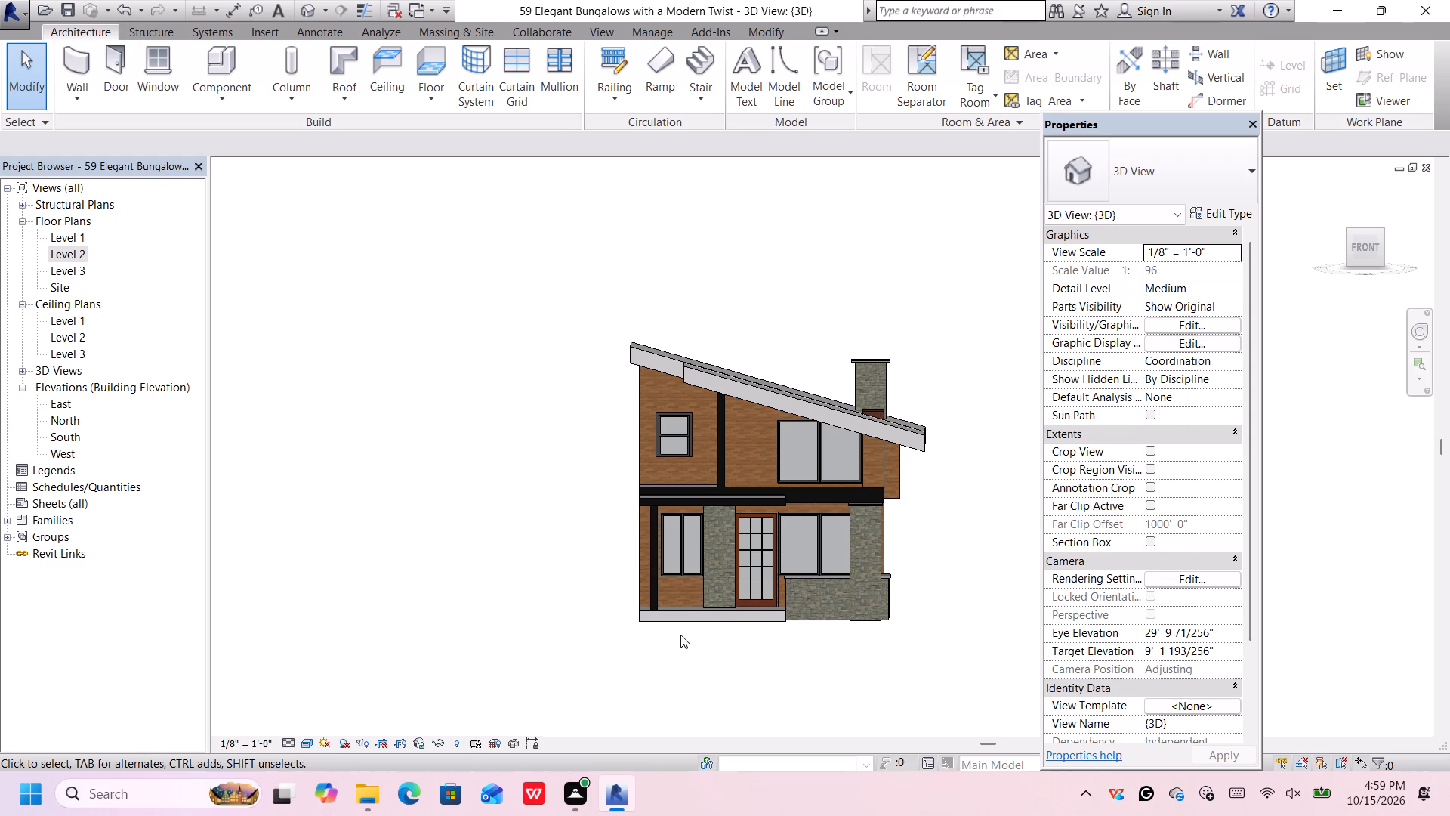
{"action": "middle_click_drag", "start_coordinate": [674, 635], "coordinate": [637, 631]}
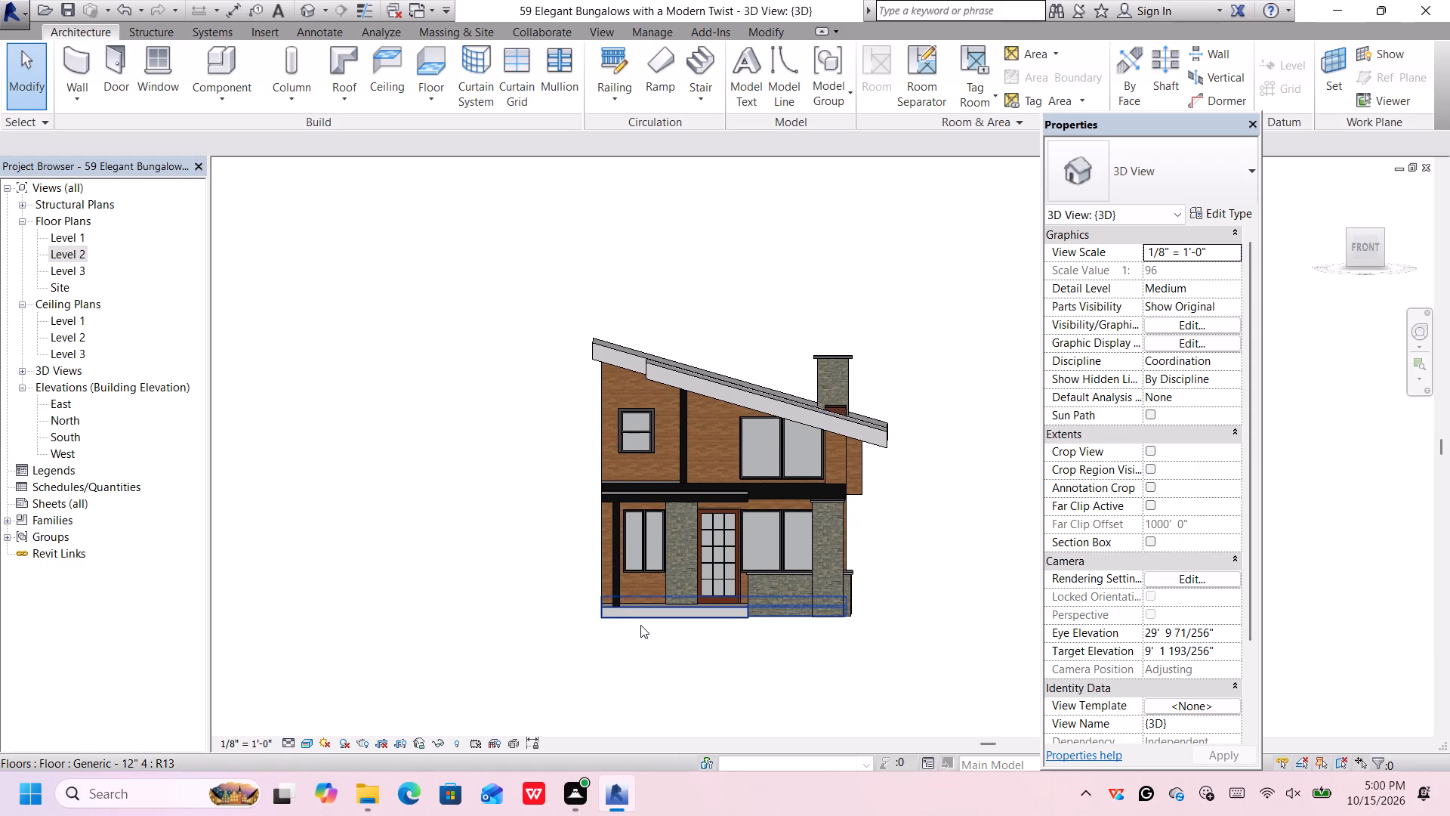
{"action": "scroll", "coordinate": [723, 539], "scroll_direction": "up", "scroll_amount": 1}
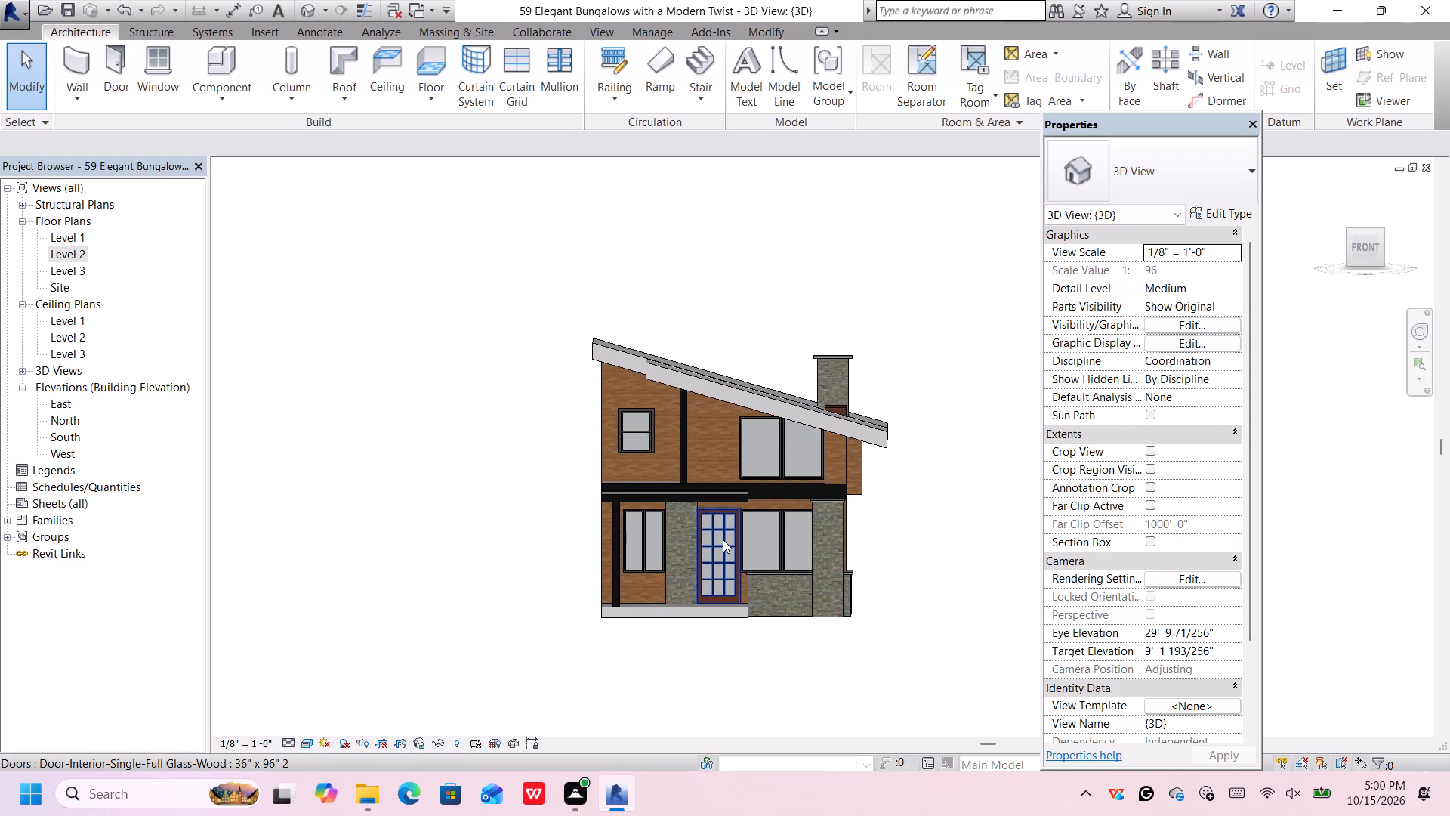
{"action": "middle_click_drag", "start_coordinate": [674, 654], "coordinate": [779, 688]}
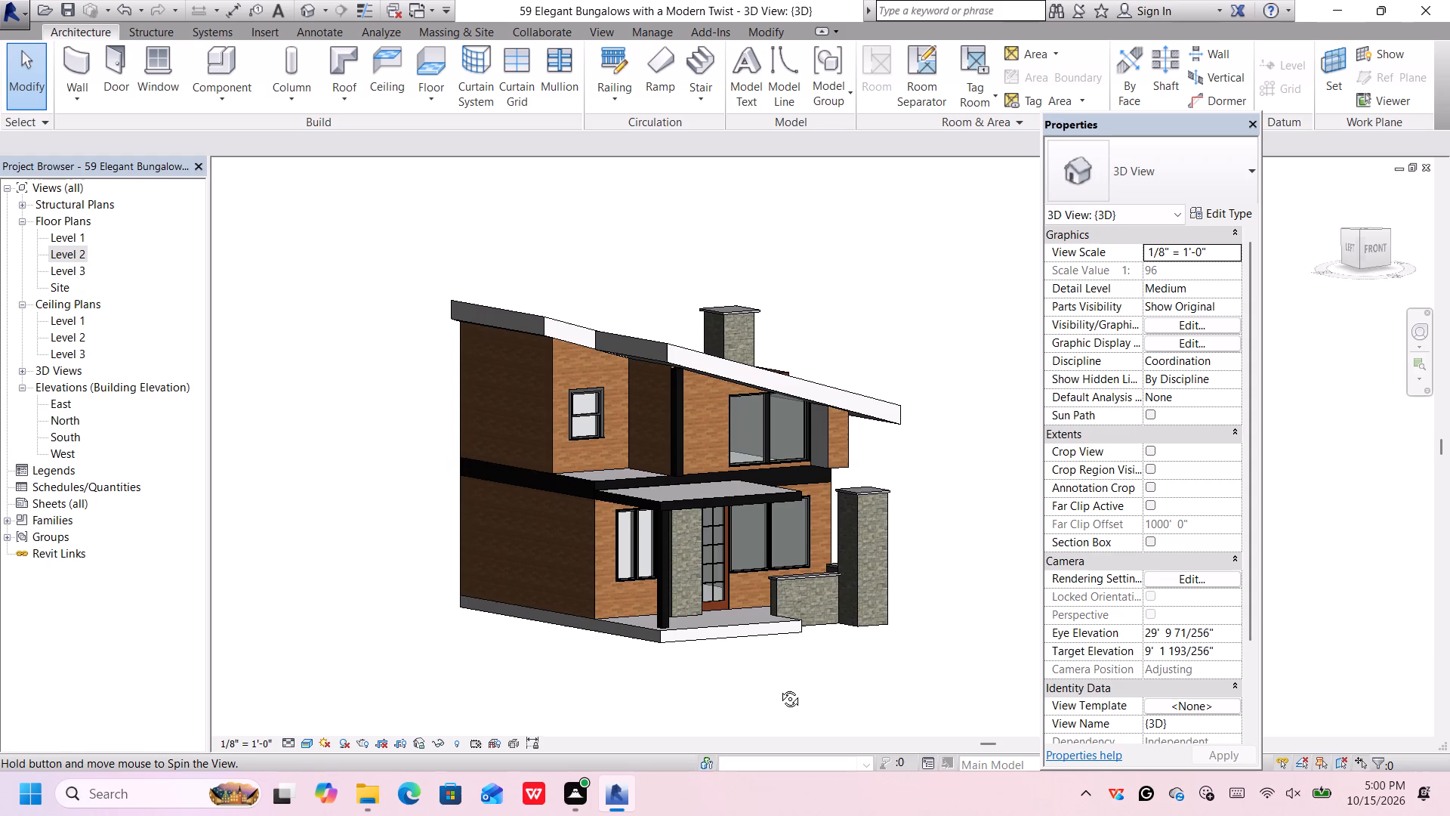
{"action": "middle_click_drag", "start_coordinate": [779, 688], "coordinate": [776, 686]}
{"action": "scroll", "coordinate": [776, 682], "scroll_direction": "down", "scroll_amount": 2}
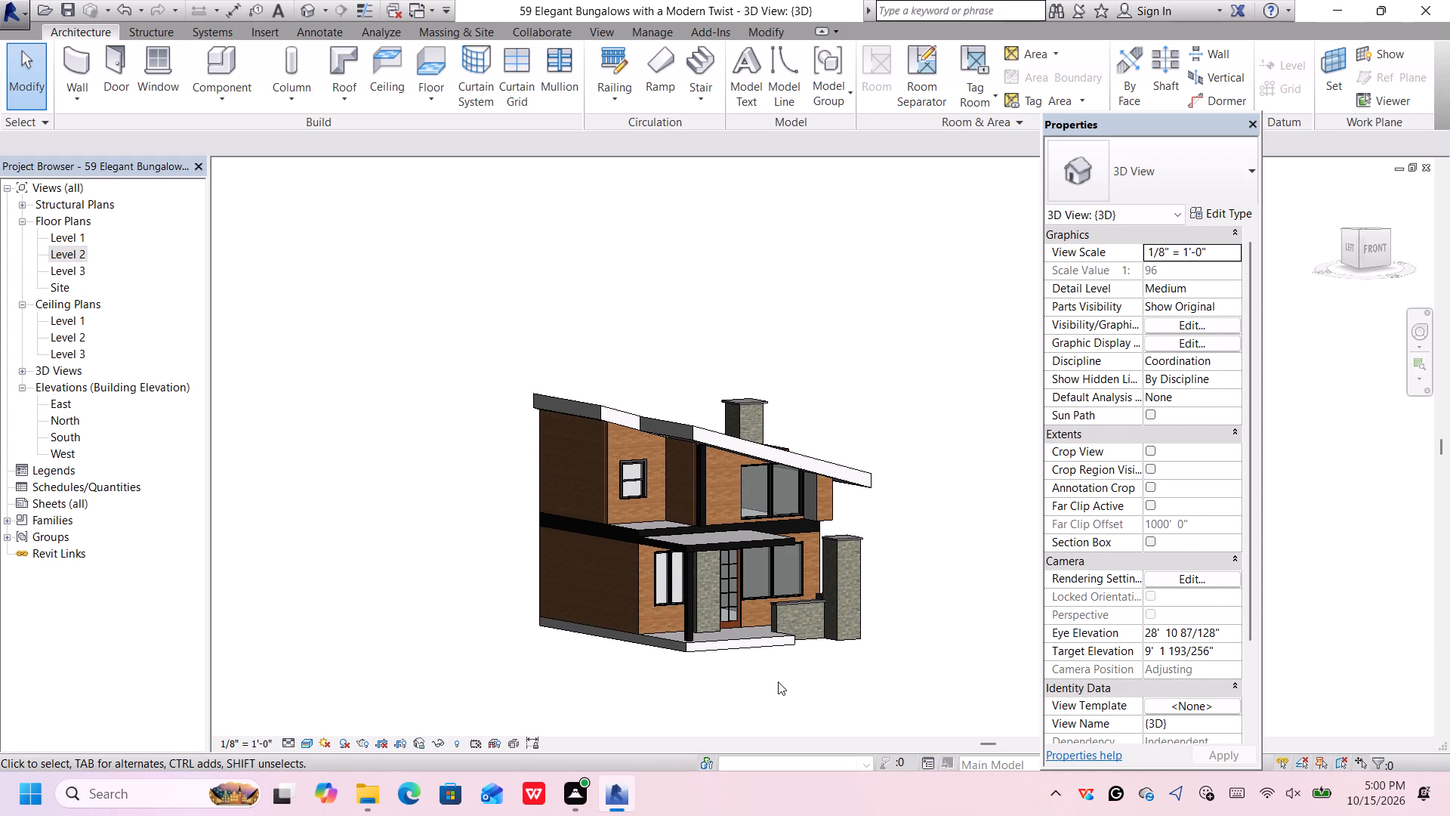
Start a new Roof by Footprint with Level 3 as its base level, saving the project in the process.
{"action": "middle_click_drag", "start_coordinate": [865, 388], "coordinate": [862, 769], "text": "shift"}
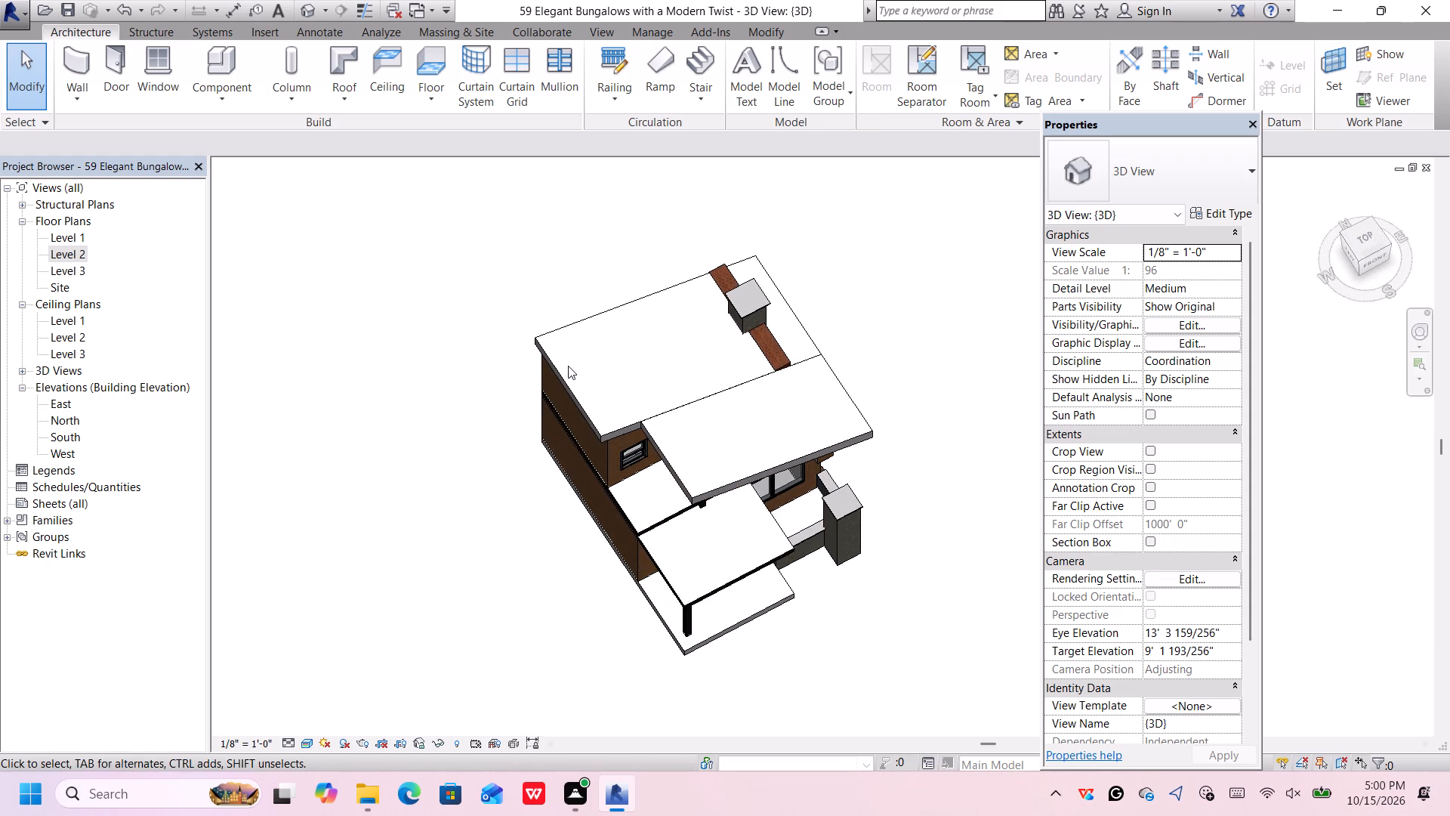
{"action": "scroll", "coordinate": [566, 365], "scroll_direction": "up", "scroll_amount": 6}
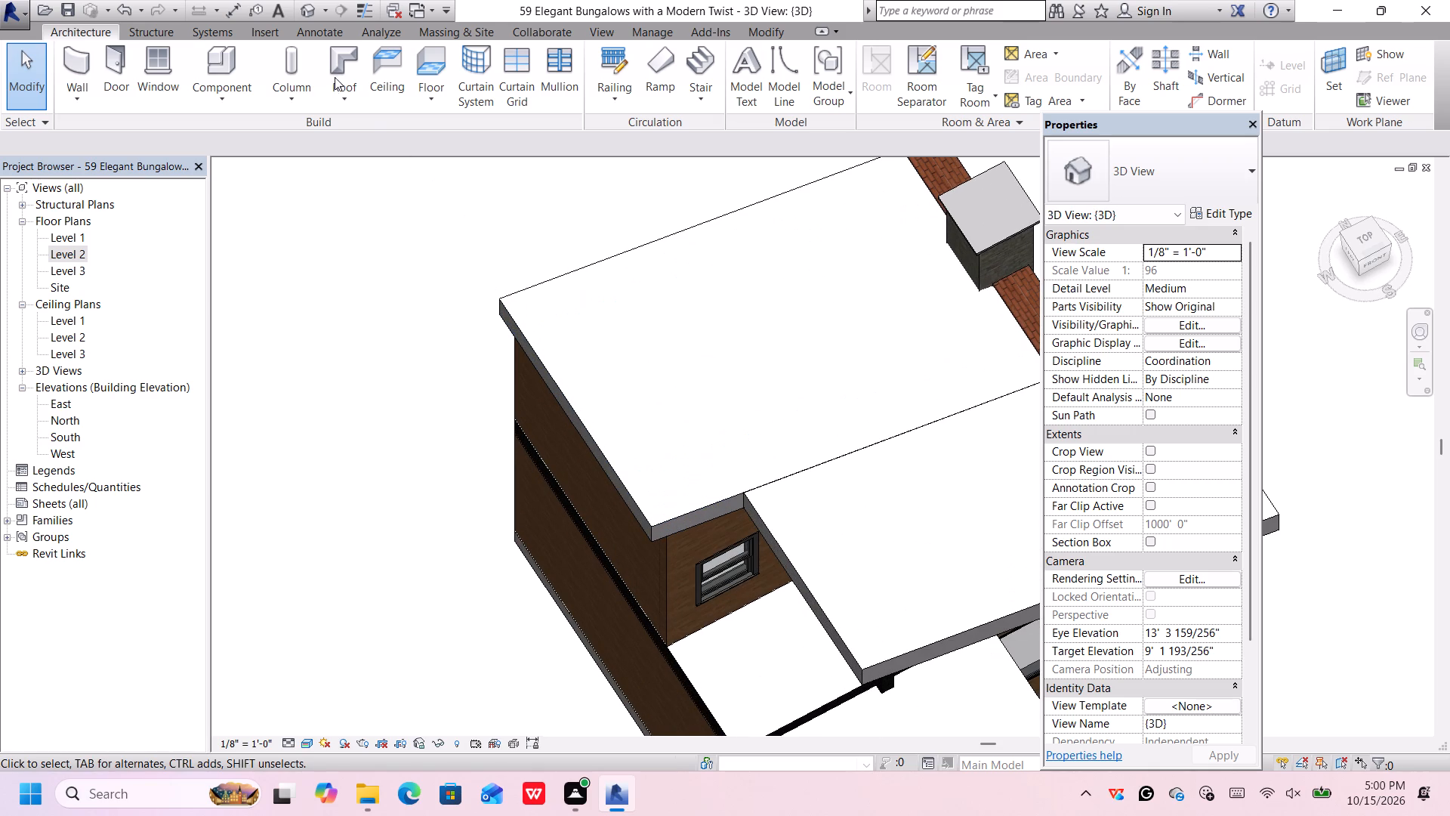
{"action": "left_click", "coordinate": [333, 98]}
{"action": "left_click", "coordinate": [362, 137]}
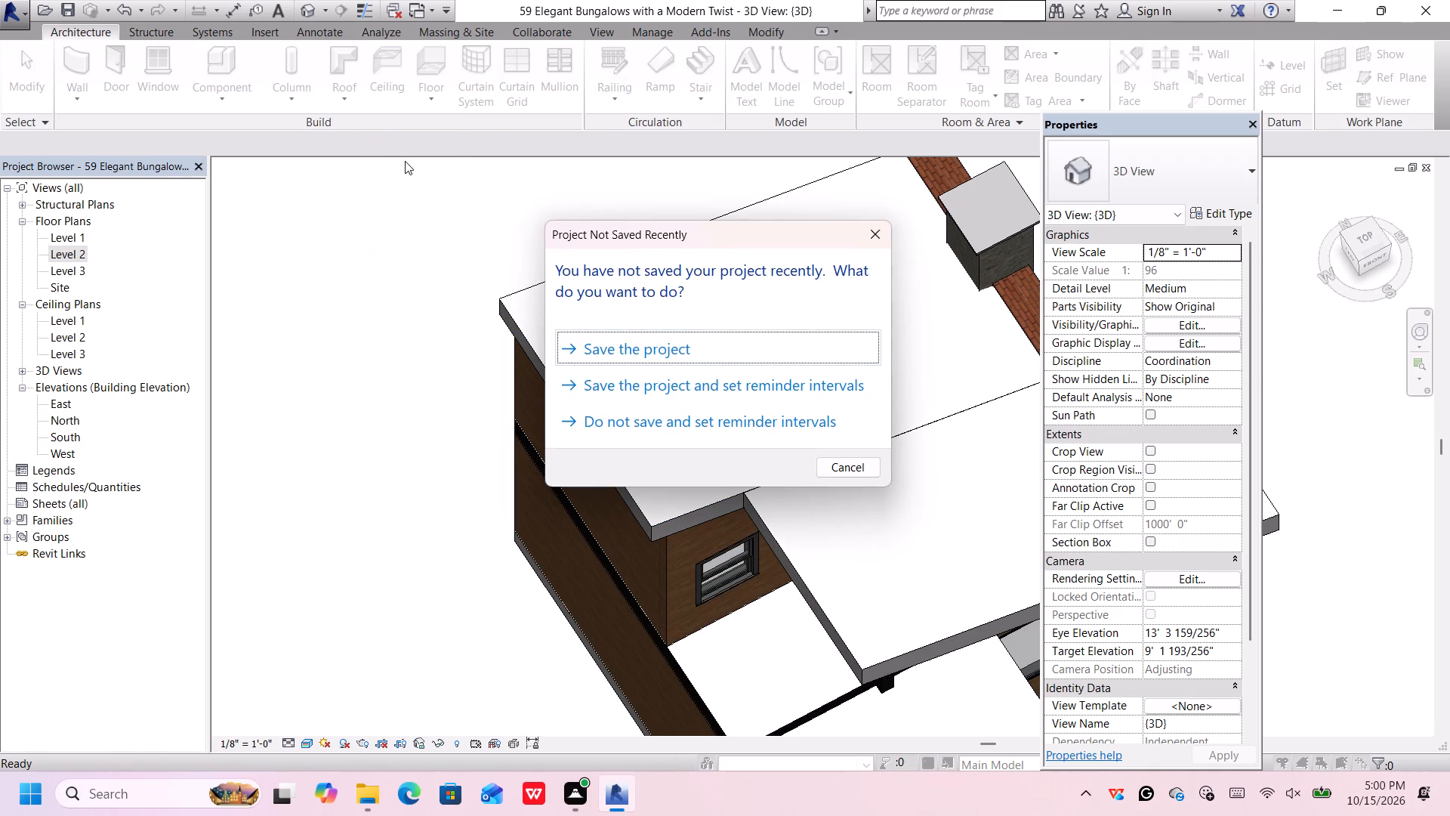
{"action": "left_click", "coordinate": [634, 354]}
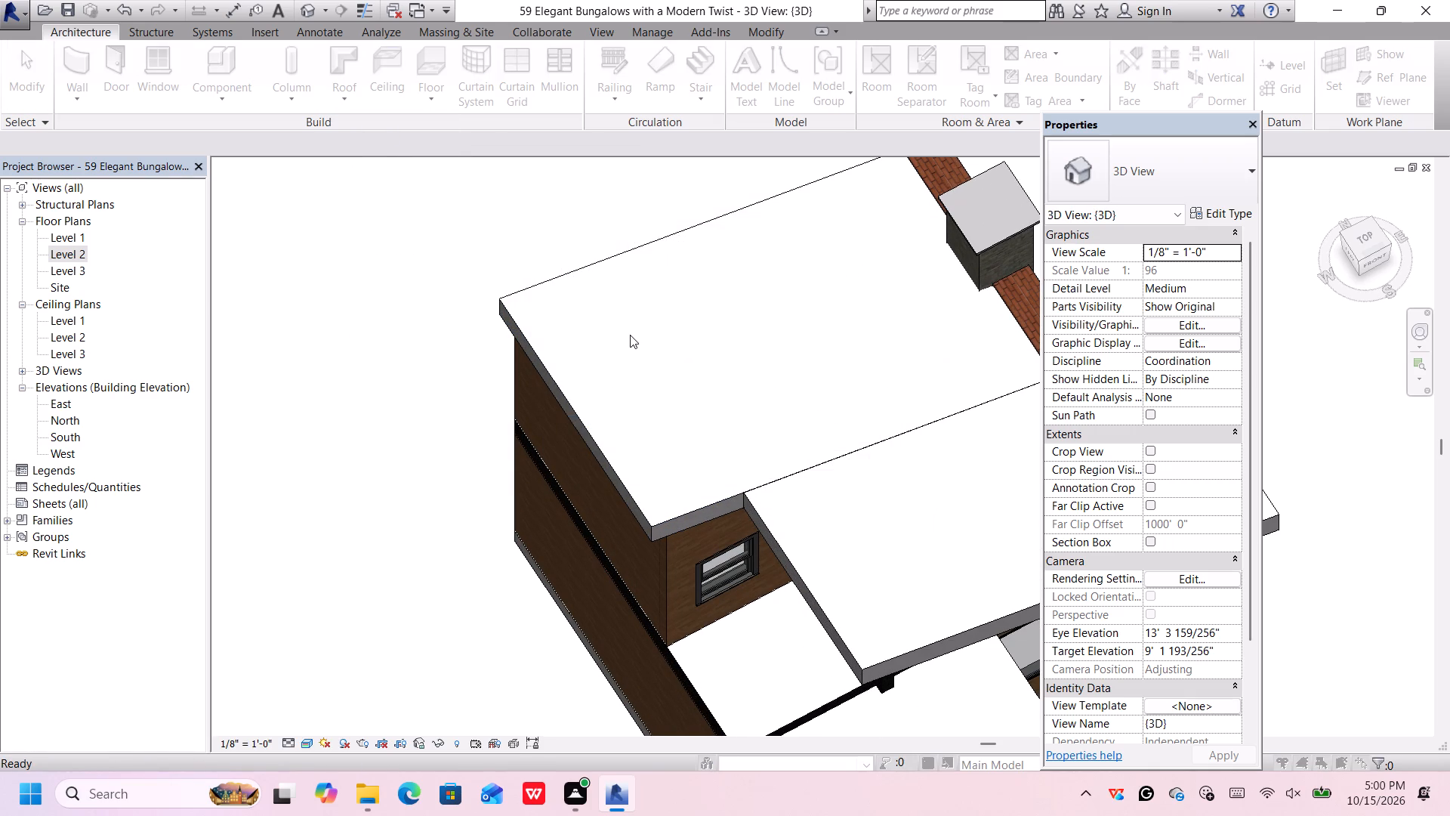
{"action": "left_click", "coordinate": [733, 403]}
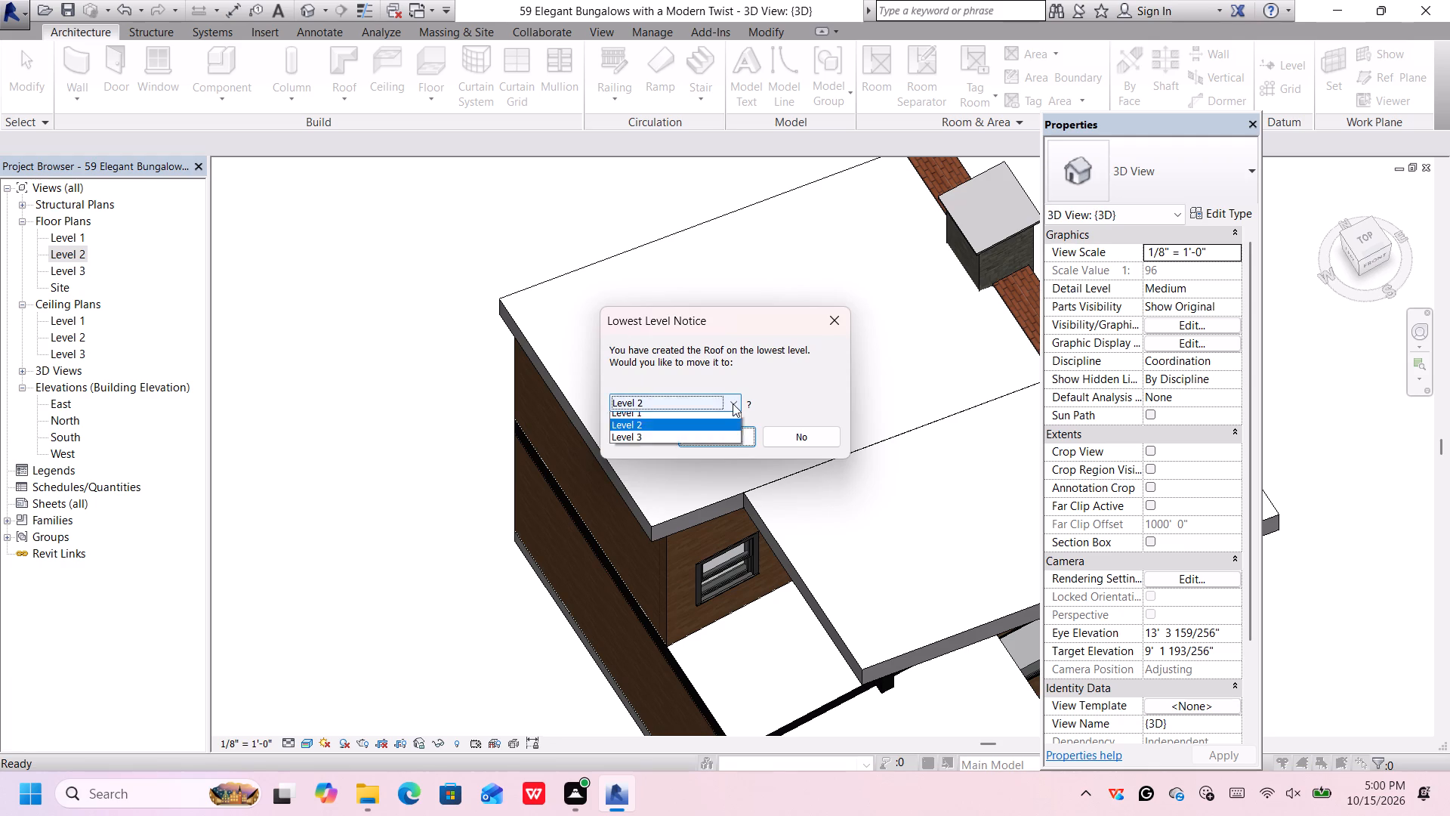
{"action": "left_click", "coordinate": [702, 444]}
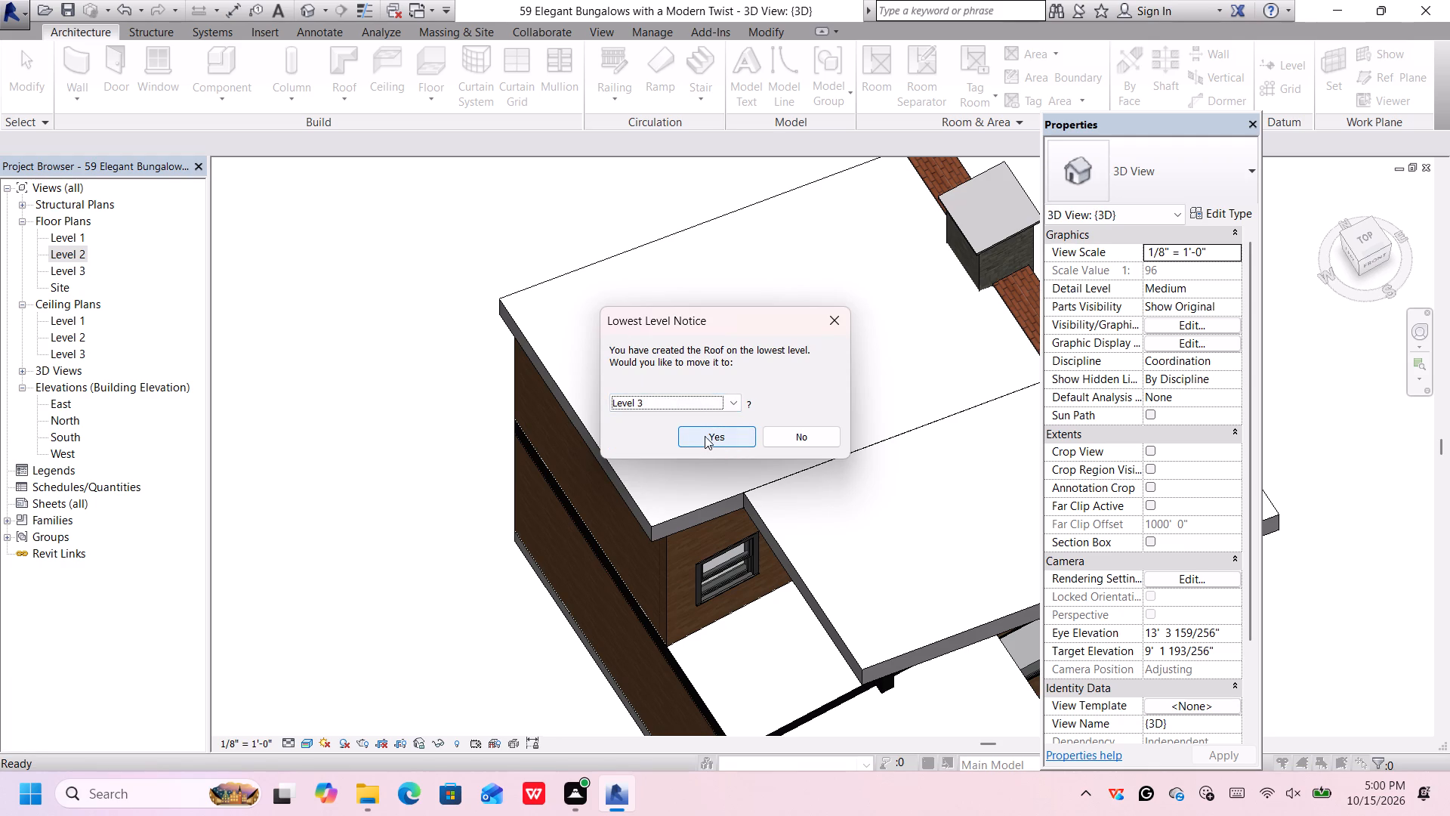
{"action": "left_click", "coordinate": [711, 430]}
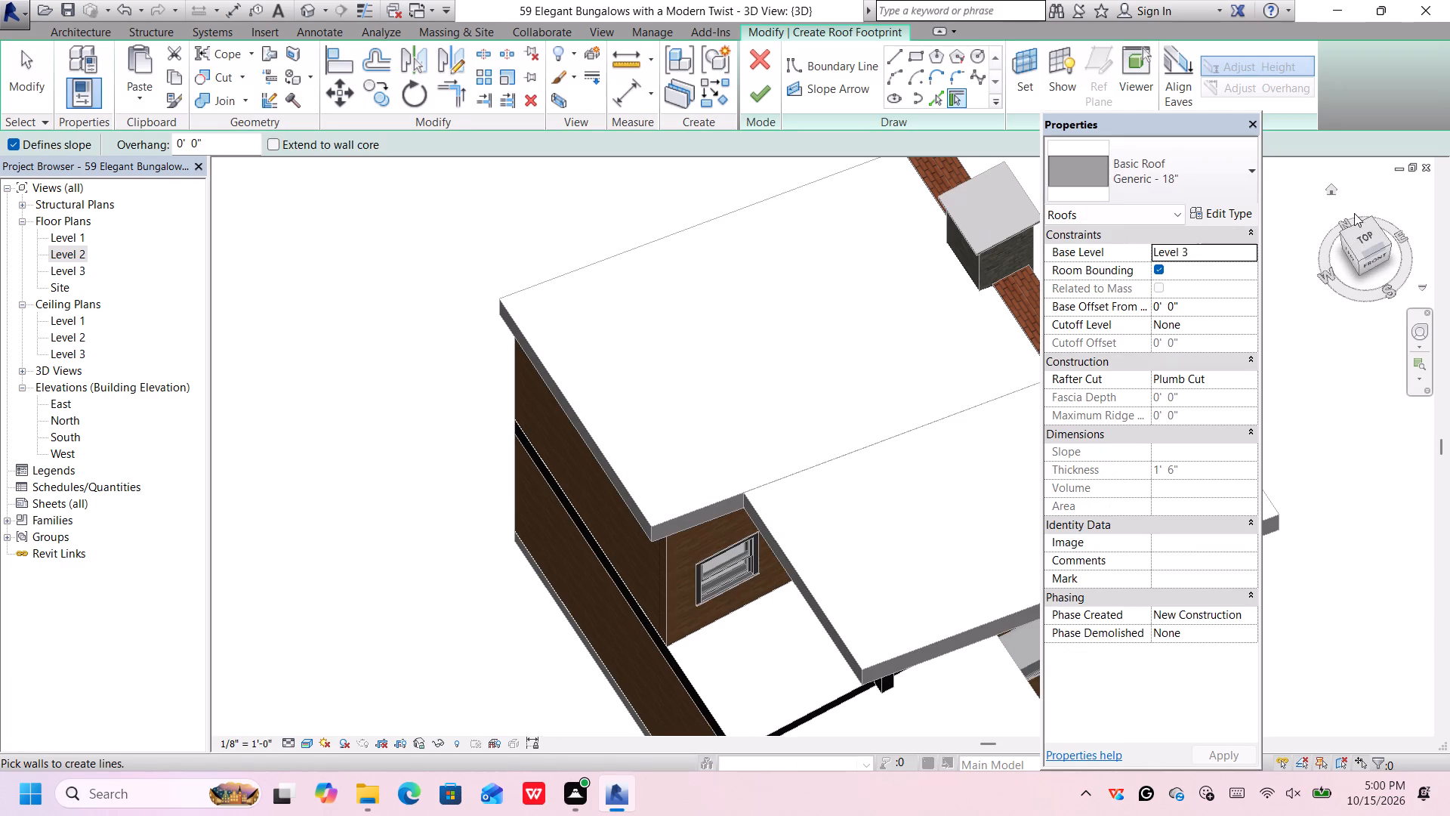
In the Level 3 floor plan, sketch a rectangular roof boundary about 5' by 7' outward from the main roof's northwest corner.
{"action": "left_click", "coordinate": [1368, 231]}
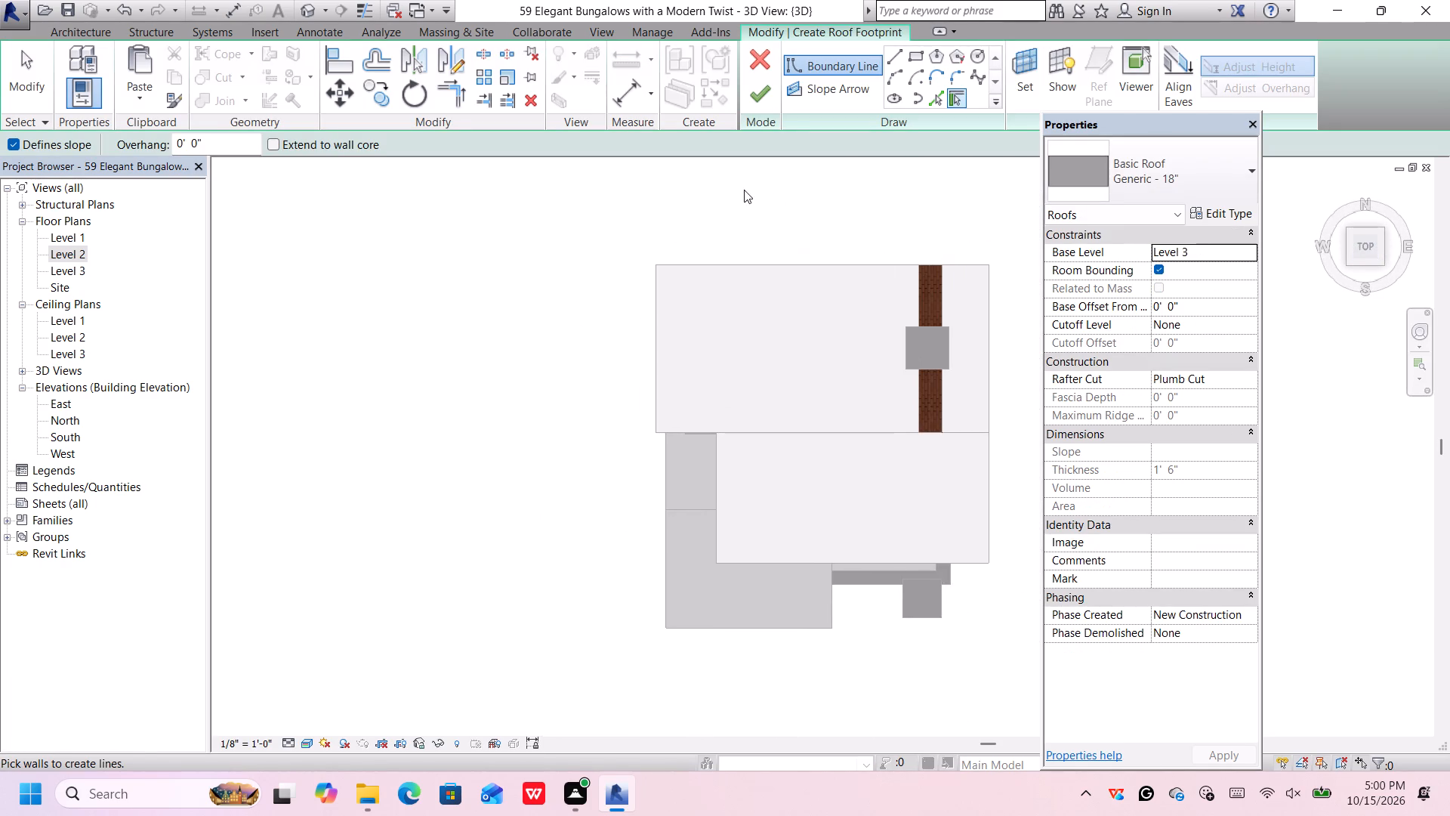
{"action": "double_click", "coordinate": [79, 273]}
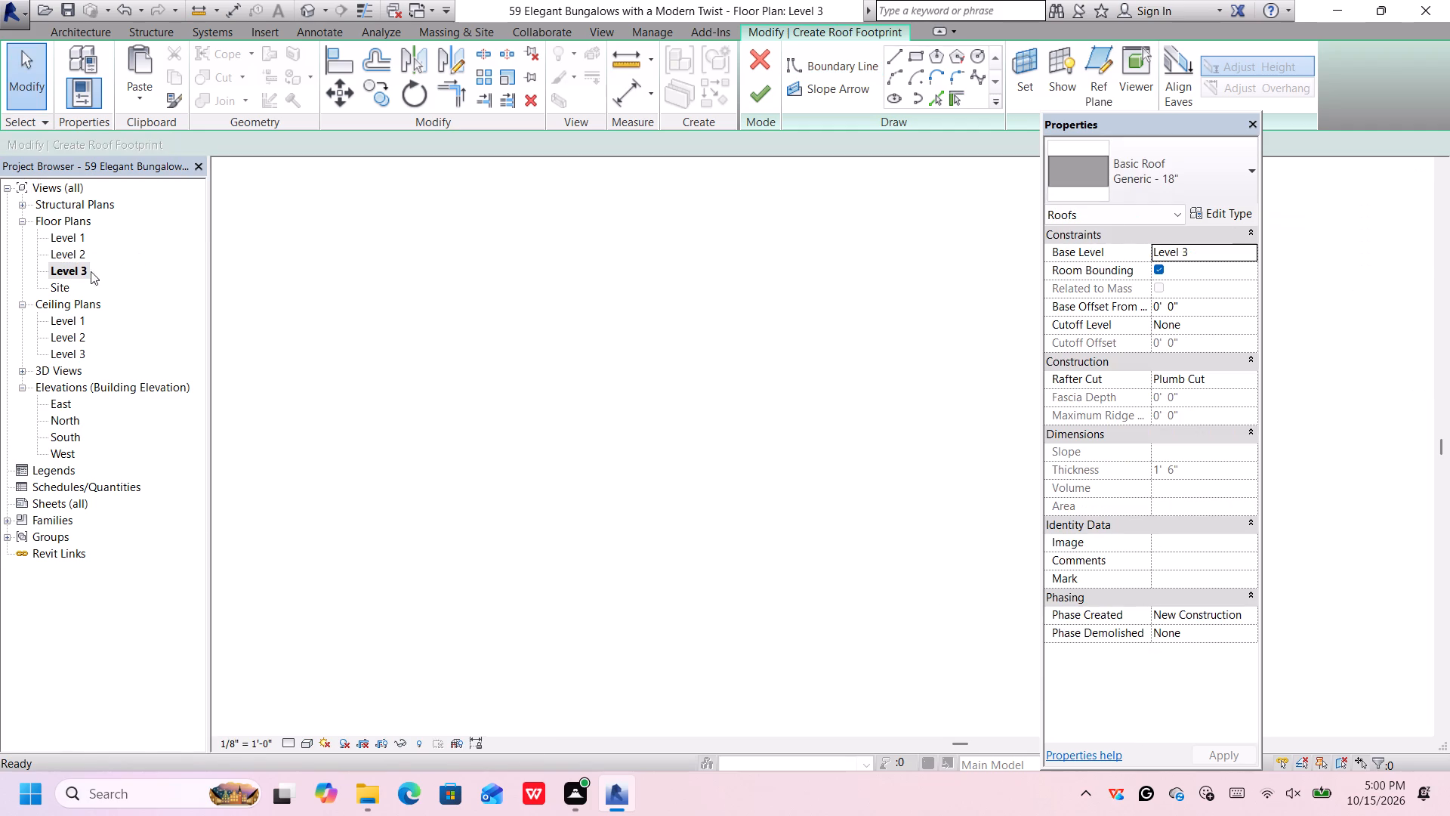
{"action": "scroll", "coordinate": [566, 246], "scroll_direction": "down", "scroll_amount": 3}
{"action": "middle_click_drag", "start_coordinate": [576, 250], "coordinate": [586, 306]}
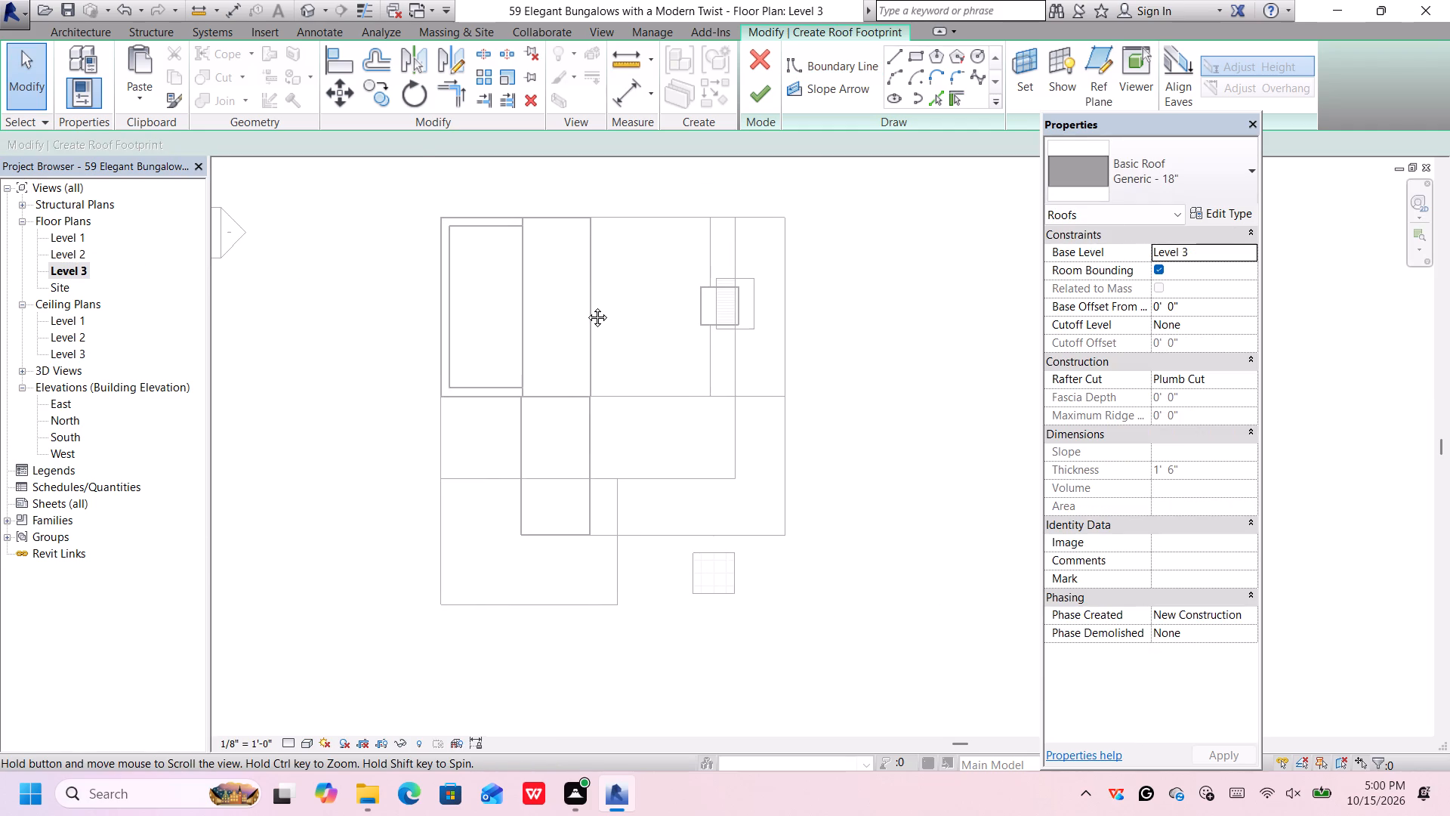
{"action": "middle_click_drag", "start_coordinate": [586, 306], "coordinate": [586, 304]}
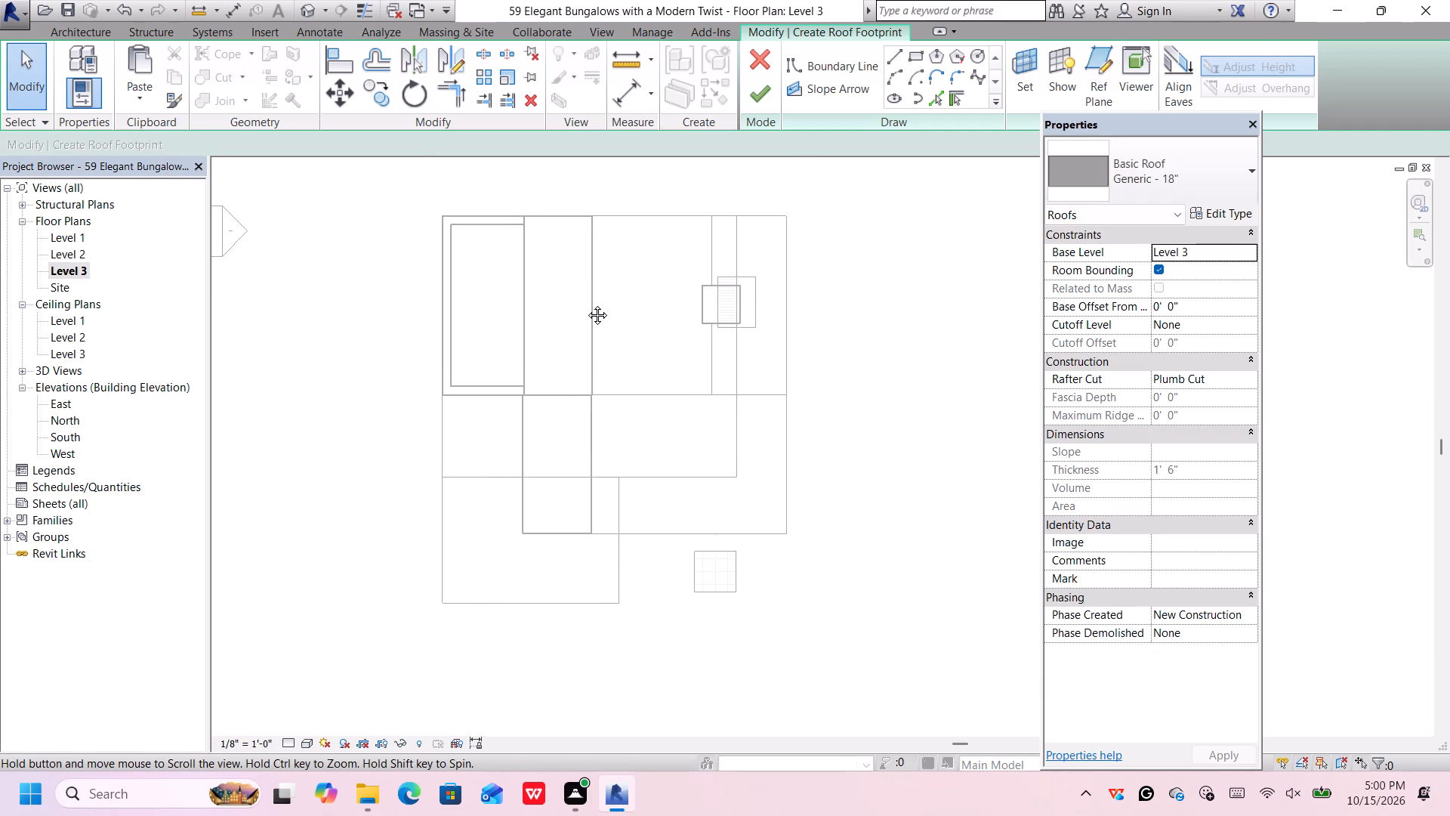
{"action": "middle_click_drag", "start_coordinate": [586, 304], "coordinate": [586, 310]}
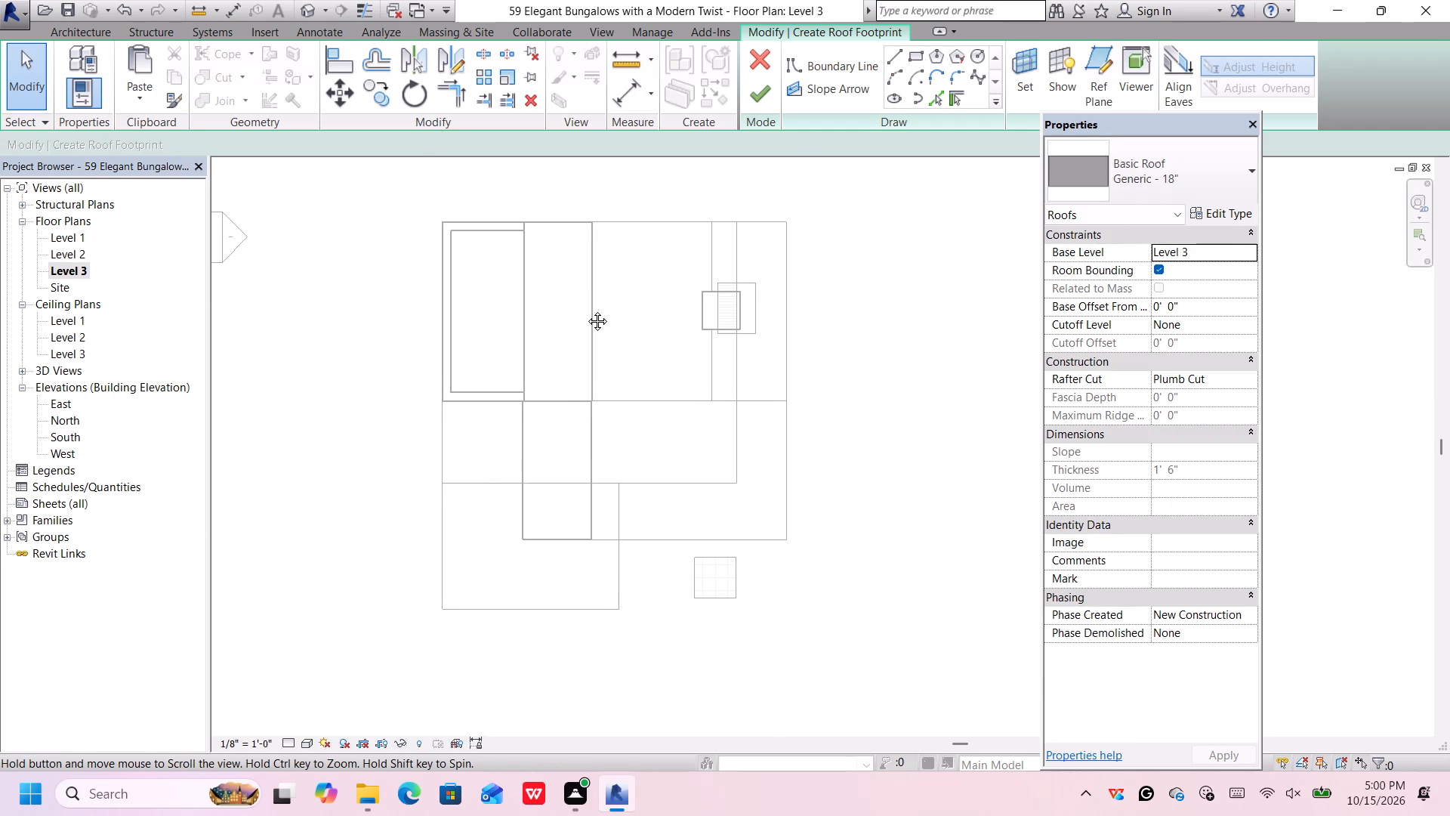
{"action": "middle_click_drag", "start_coordinate": [586, 310], "coordinate": [569, 304]}
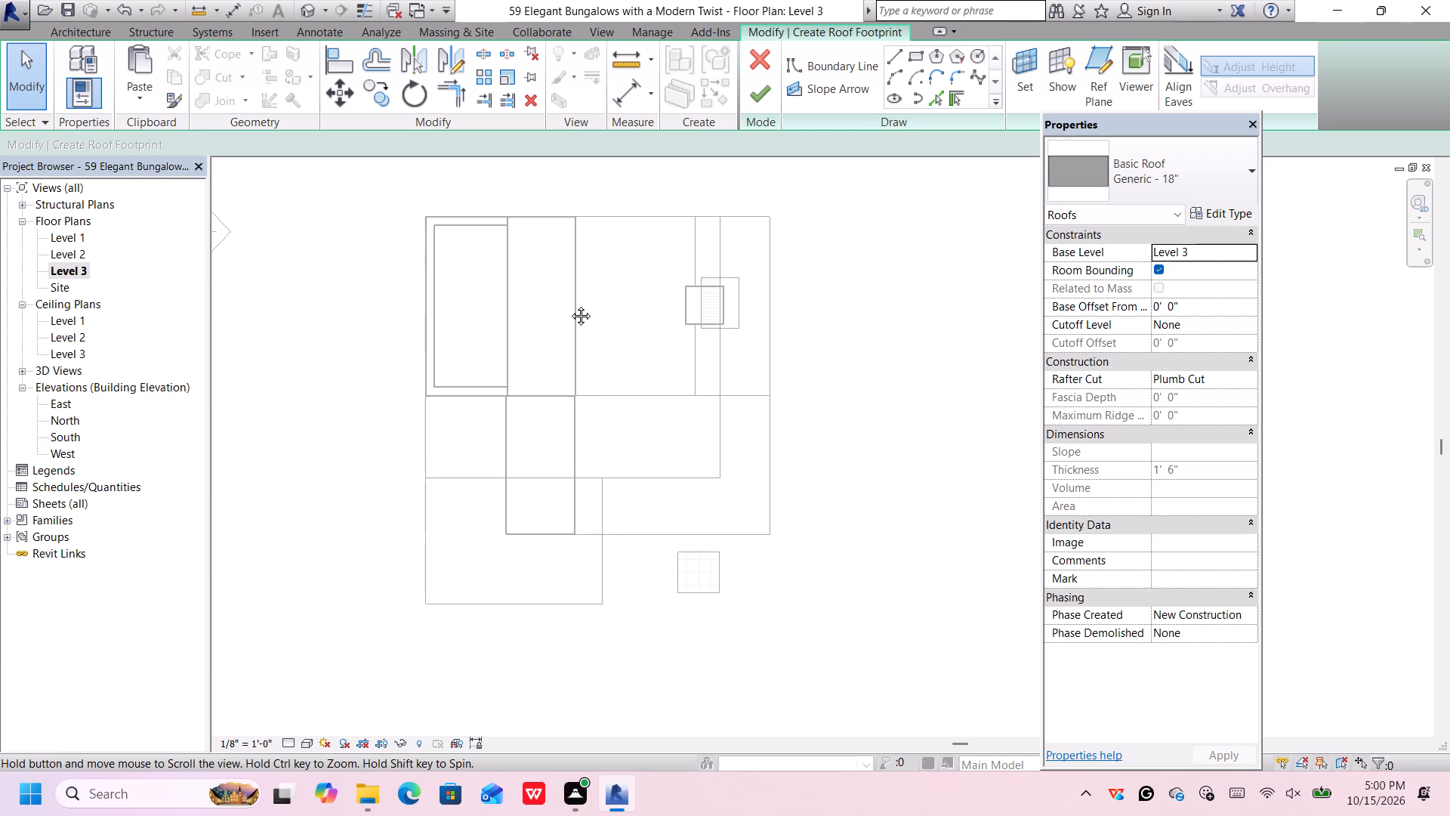
{"action": "middle_click_drag", "start_coordinate": [569, 304], "coordinate": [572, 305]}
{"action": "scroll", "coordinate": [581, 302], "scroll_direction": "up", "scroll_amount": 3}
{"action": "scroll", "coordinate": [739, 291], "scroll_direction": "down", "scroll_amount": 3}
{"action": "middle_click_drag", "start_coordinate": [835, 326], "coordinate": [800, 332]}
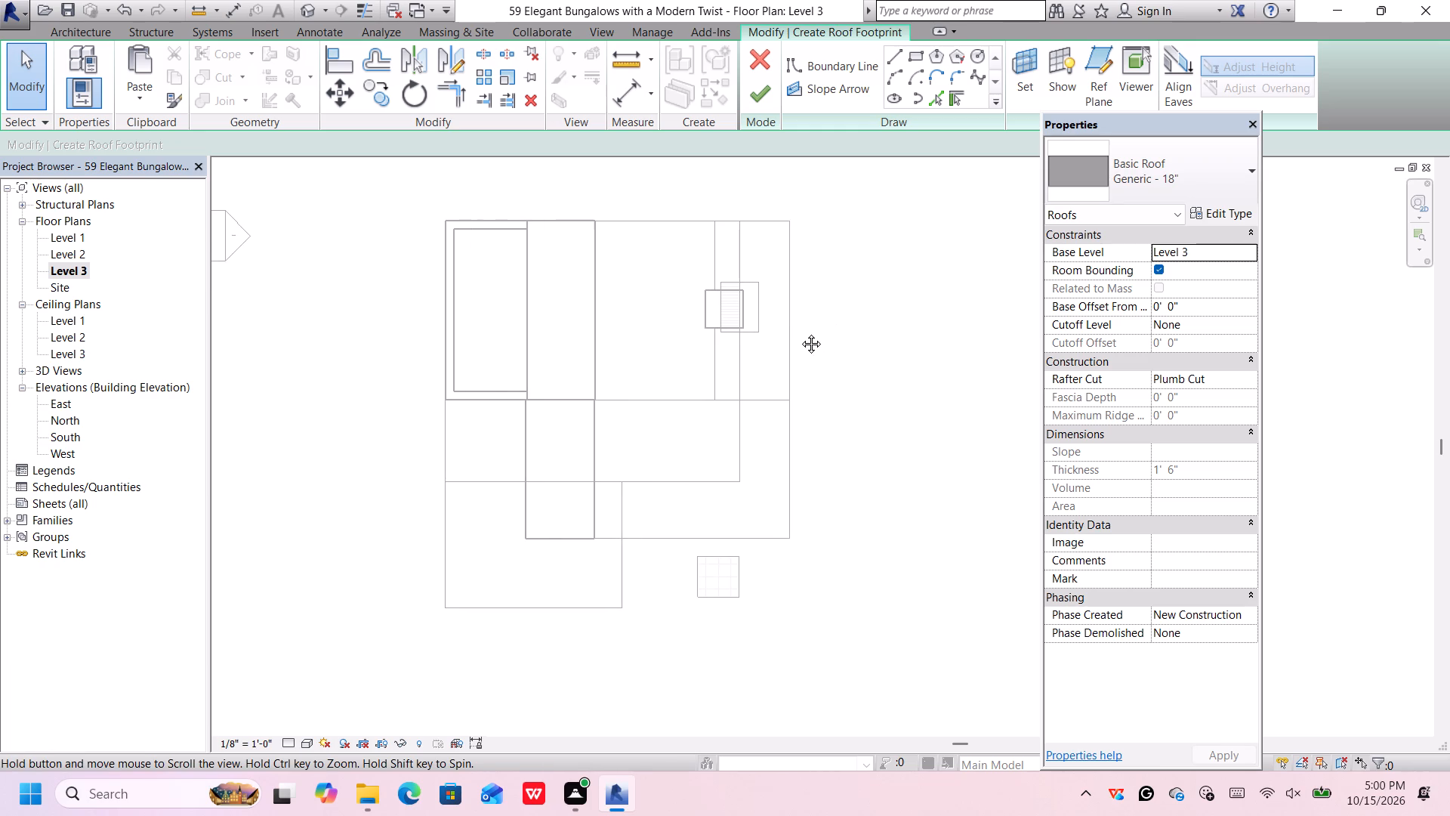
{"action": "middle_click_drag", "start_coordinate": [800, 332], "coordinate": [804, 335]}
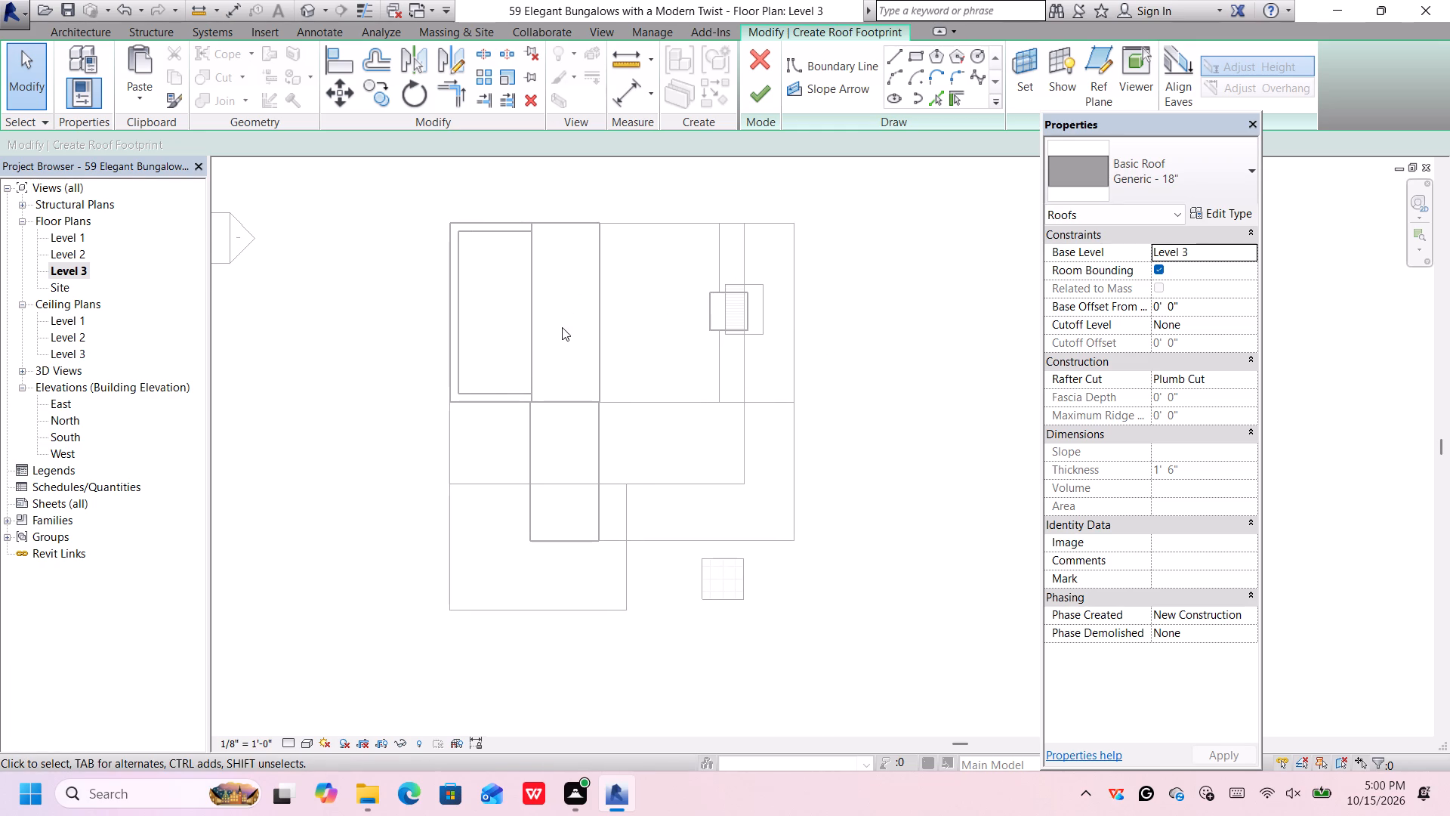
{"action": "middle_click_drag", "start_coordinate": [564, 314], "coordinate": [583, 342]}
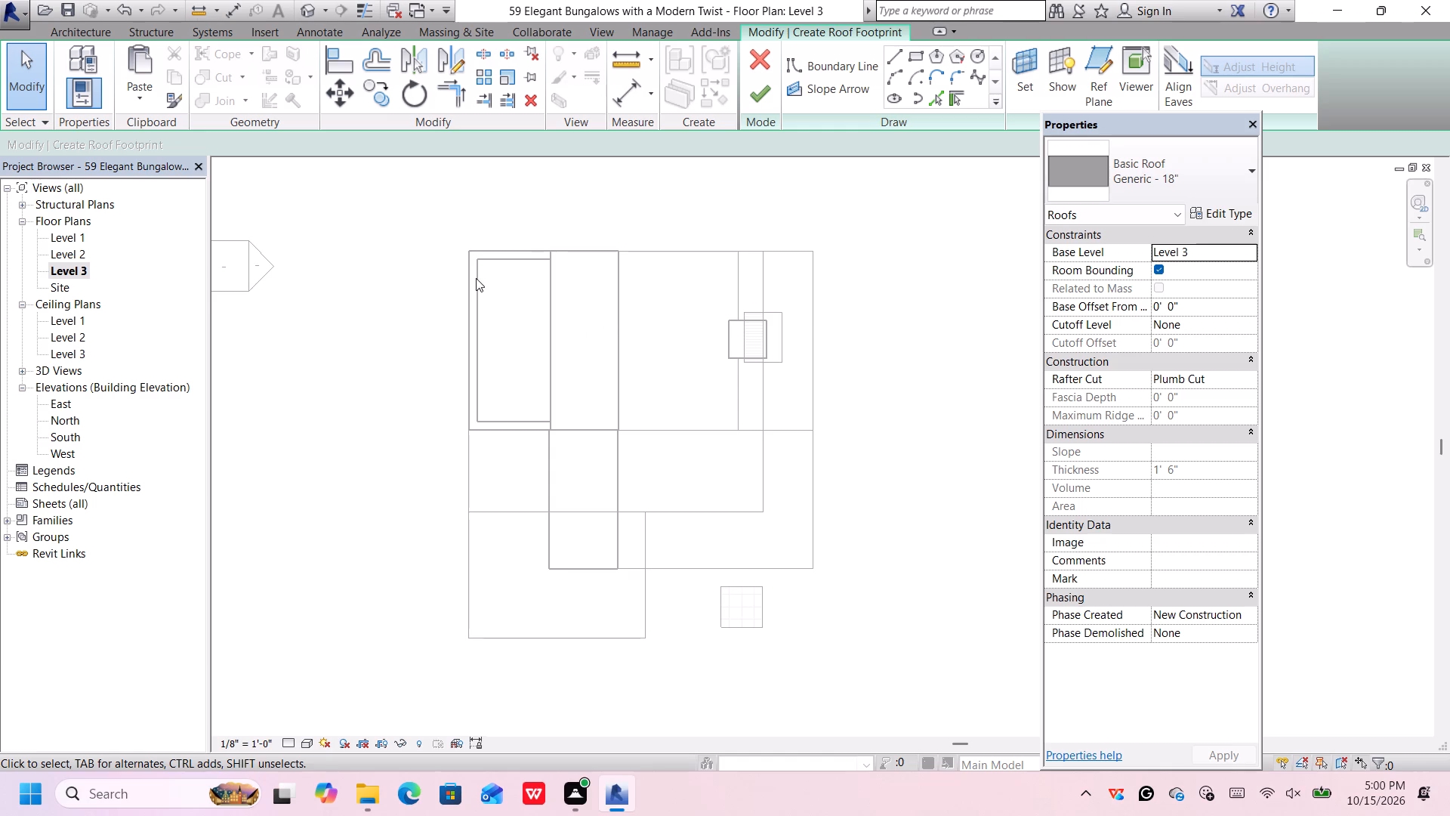
{"action": "scroll", "coordinate": [476, 278], "scroll_direction": "up", "scroll_amount": 1}
{"action": "left_click", "coordinate": [915, 55]}
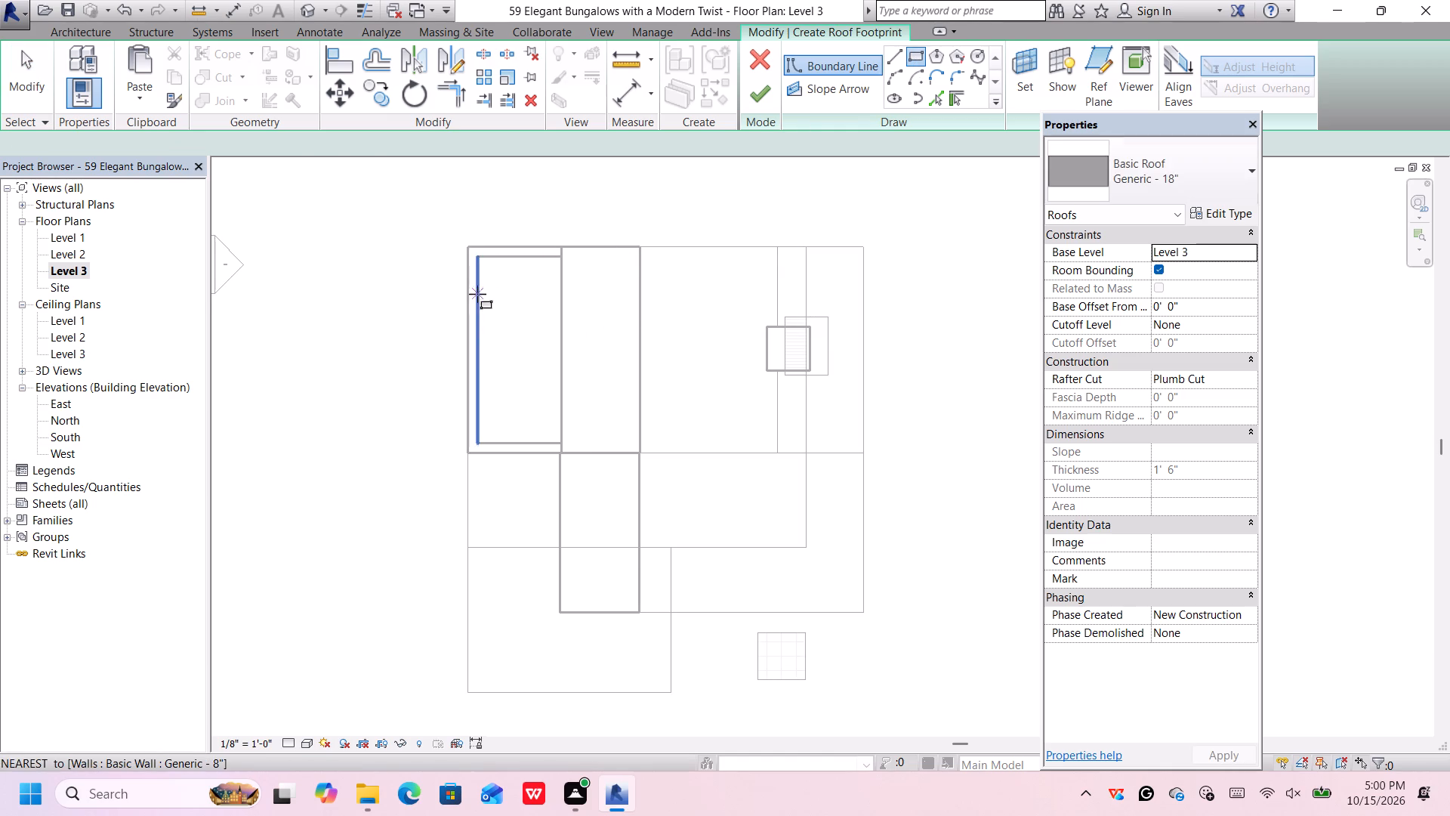
{"action": "left_click", "coordinate": [466, 245]}
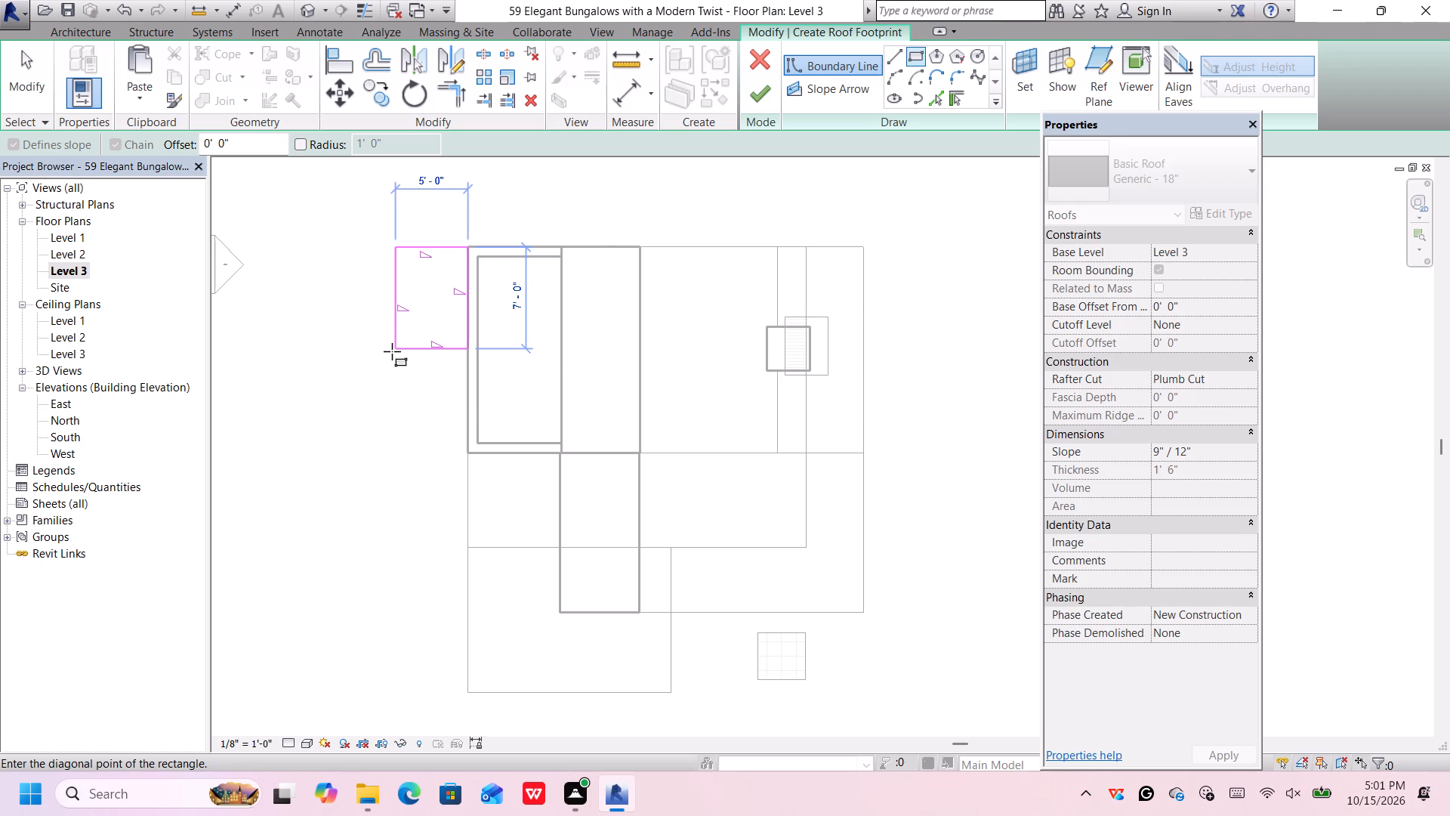
{"action": "left_click", "coordinate": [392, 351]}
{"action": "key", "text": "Escape"}
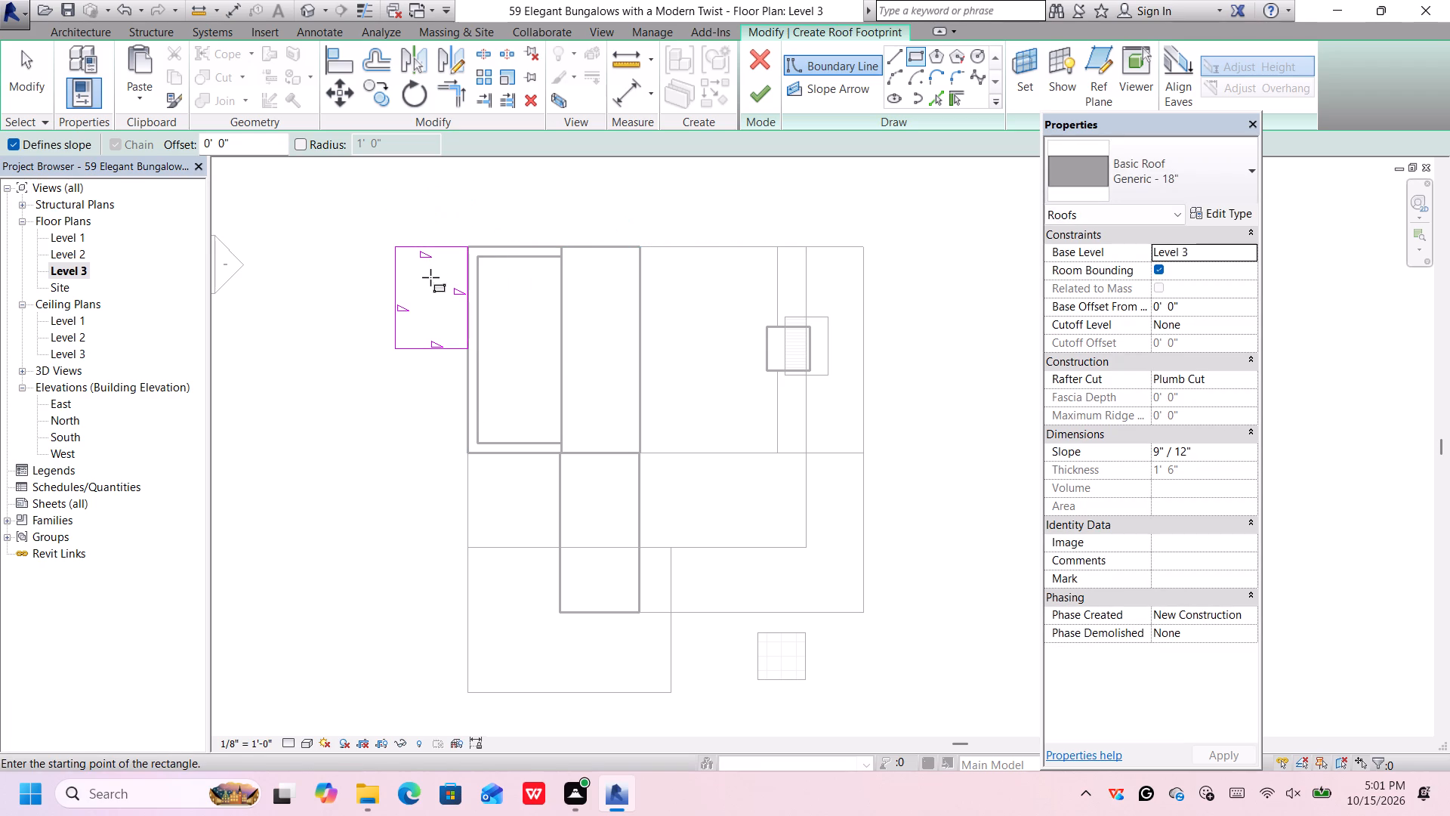
{"action": "key", "text": "Escape"}
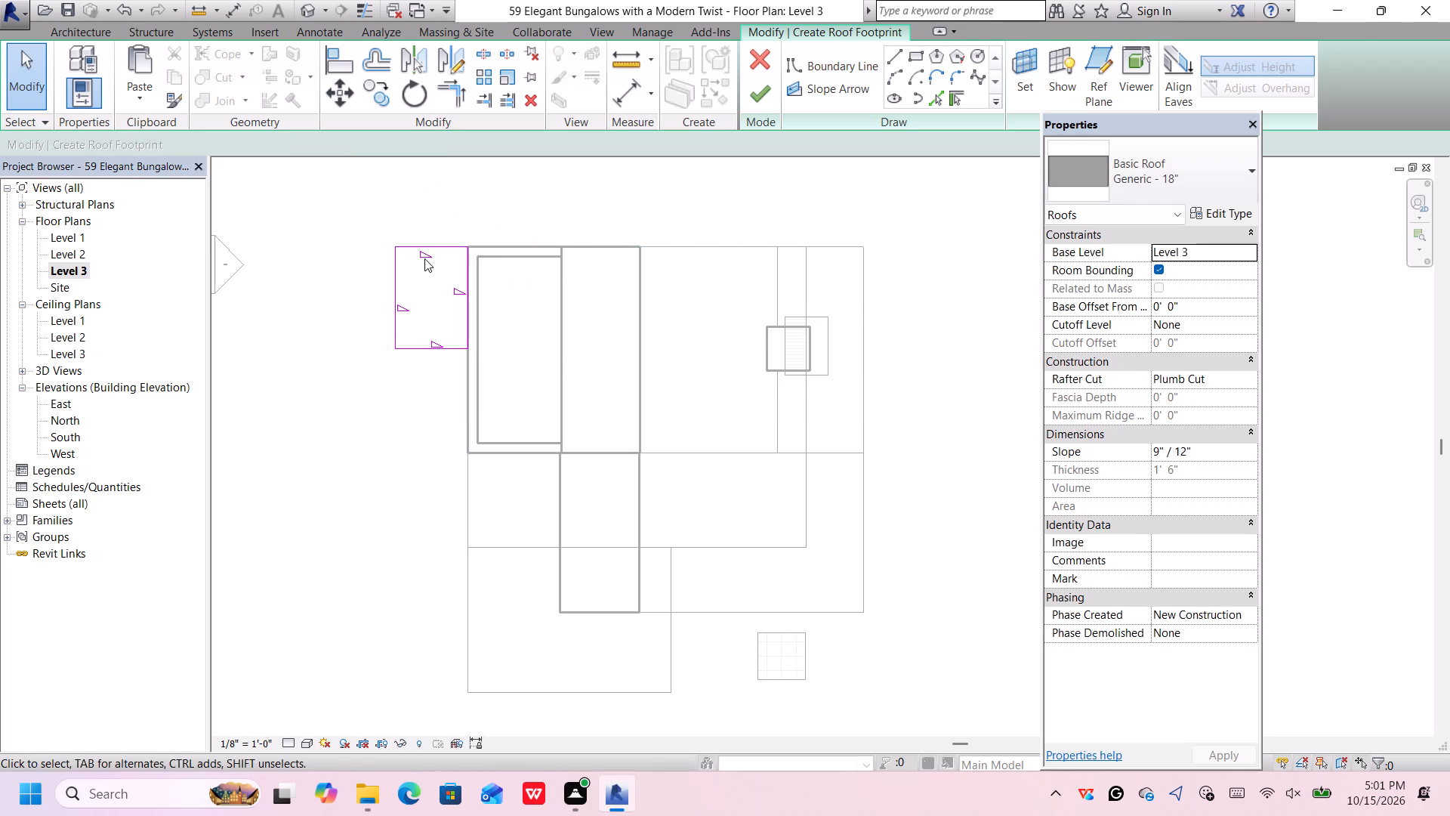
Remove the slope definition from the north, west and south boundary lines, leaving the edge against the main roof sloped, and finish the roof.
{"action": "left_click", "coordinate": [431, 247]}
{"action": "left_click", "coordinate": [364, 149]}
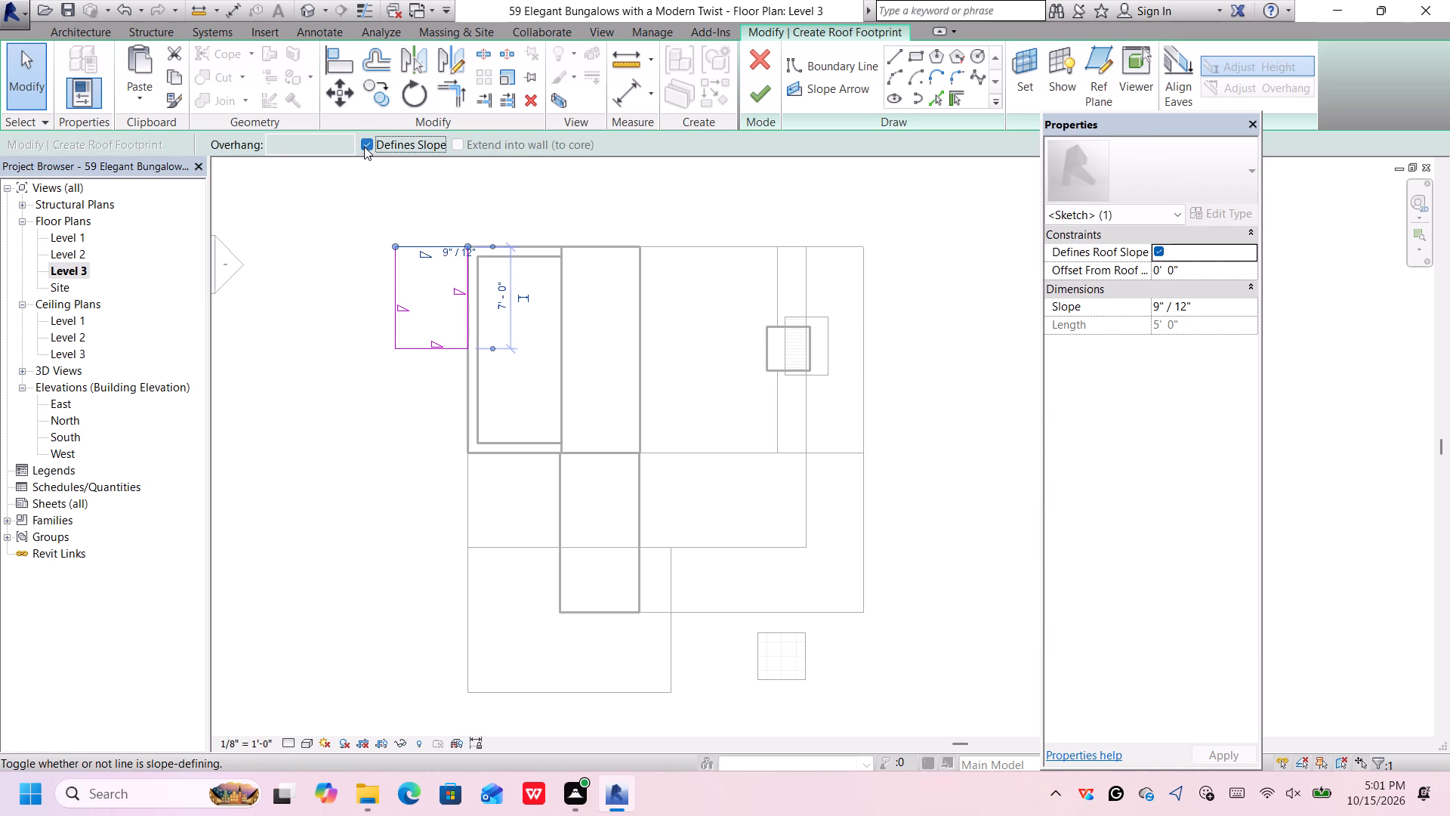
{"action": "left_click", "coordinate": [397, 291]}
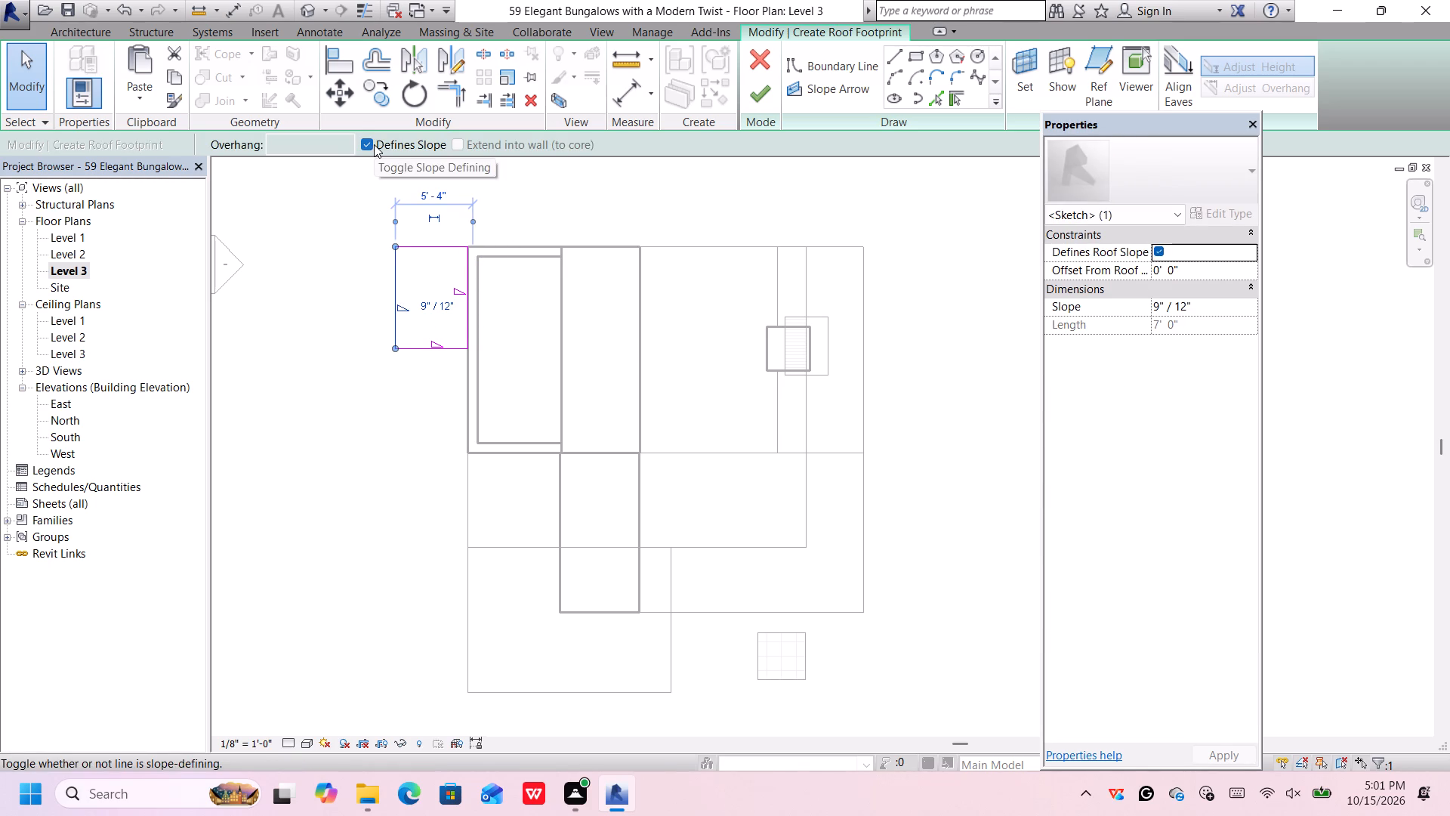
{"action": "left_click", "coordinate": [374, 144]}
{"action": "left_click", "coordinate": [435, 350]}
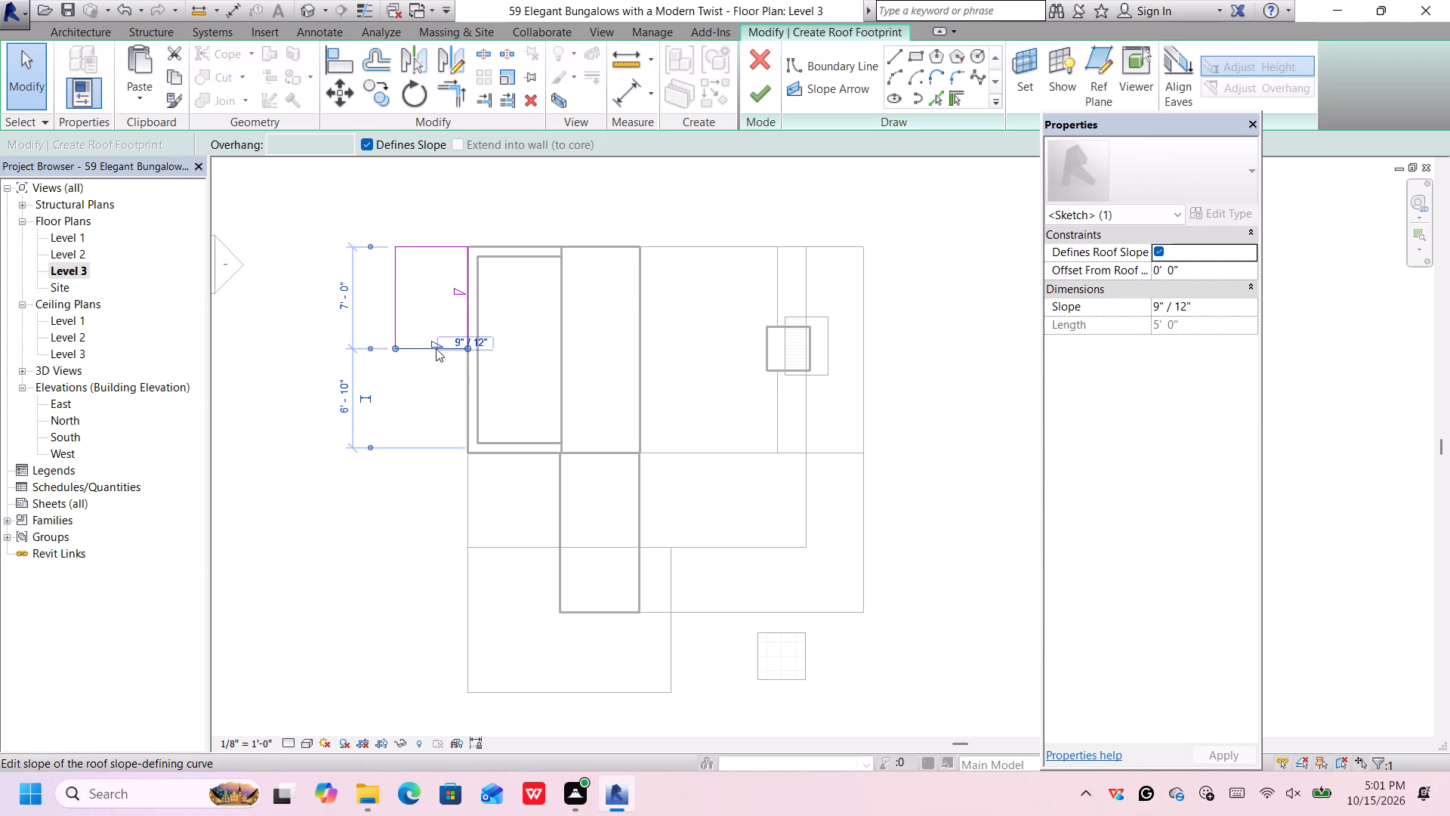
{"action": "left_click", "coordinate": [365, 146]}
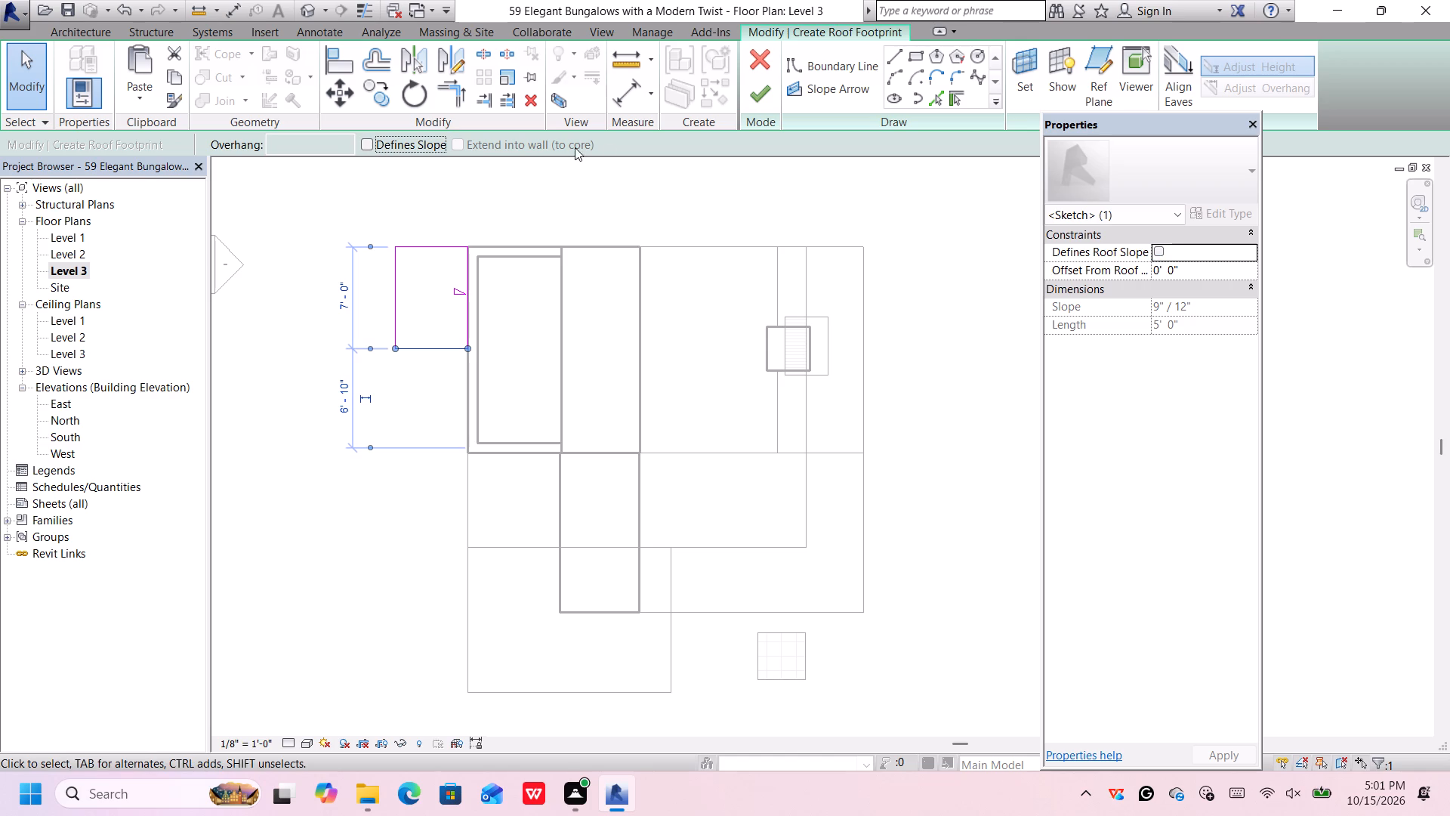
{"action": "left_click", "coordinate": [759, 95]}
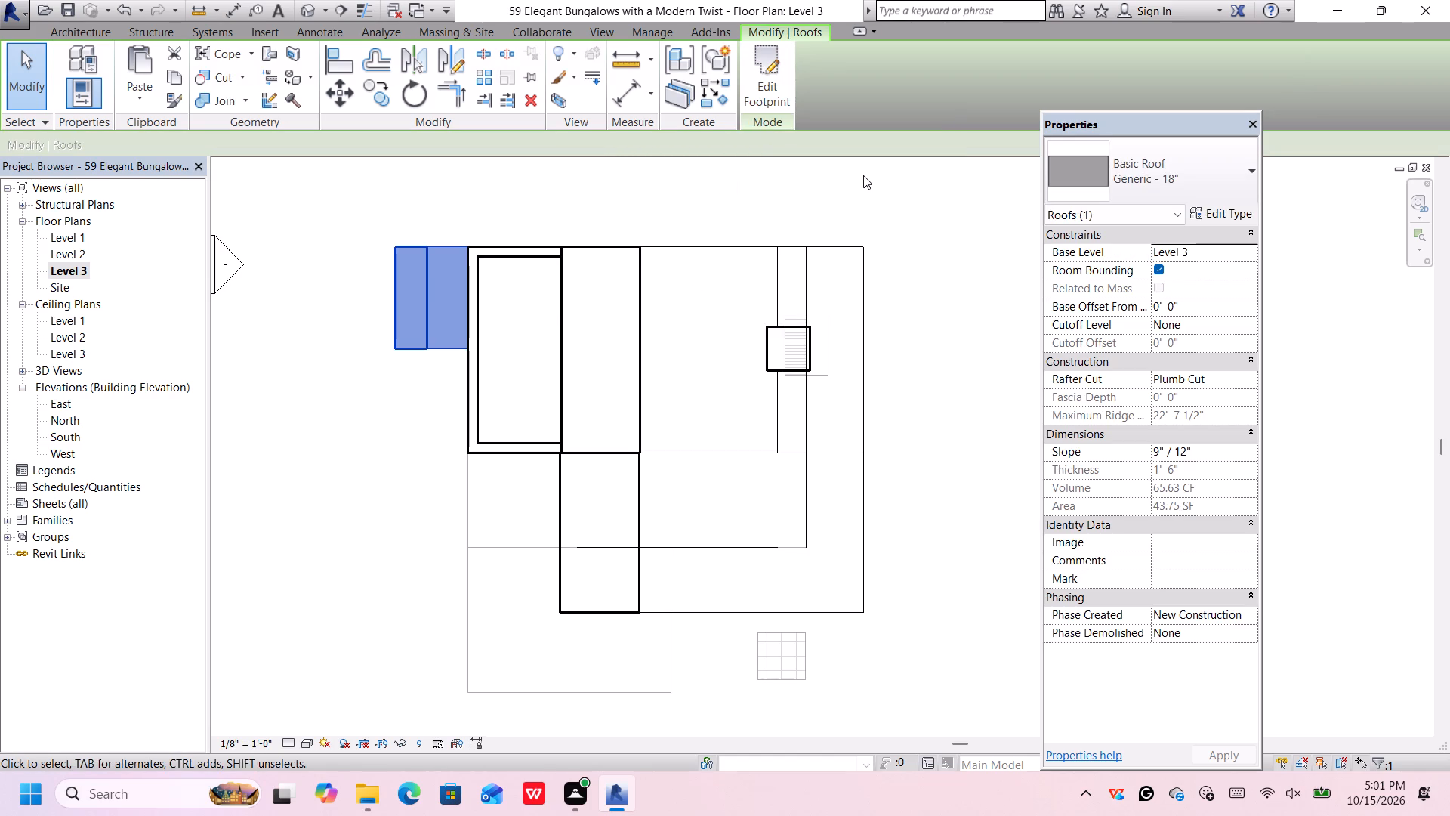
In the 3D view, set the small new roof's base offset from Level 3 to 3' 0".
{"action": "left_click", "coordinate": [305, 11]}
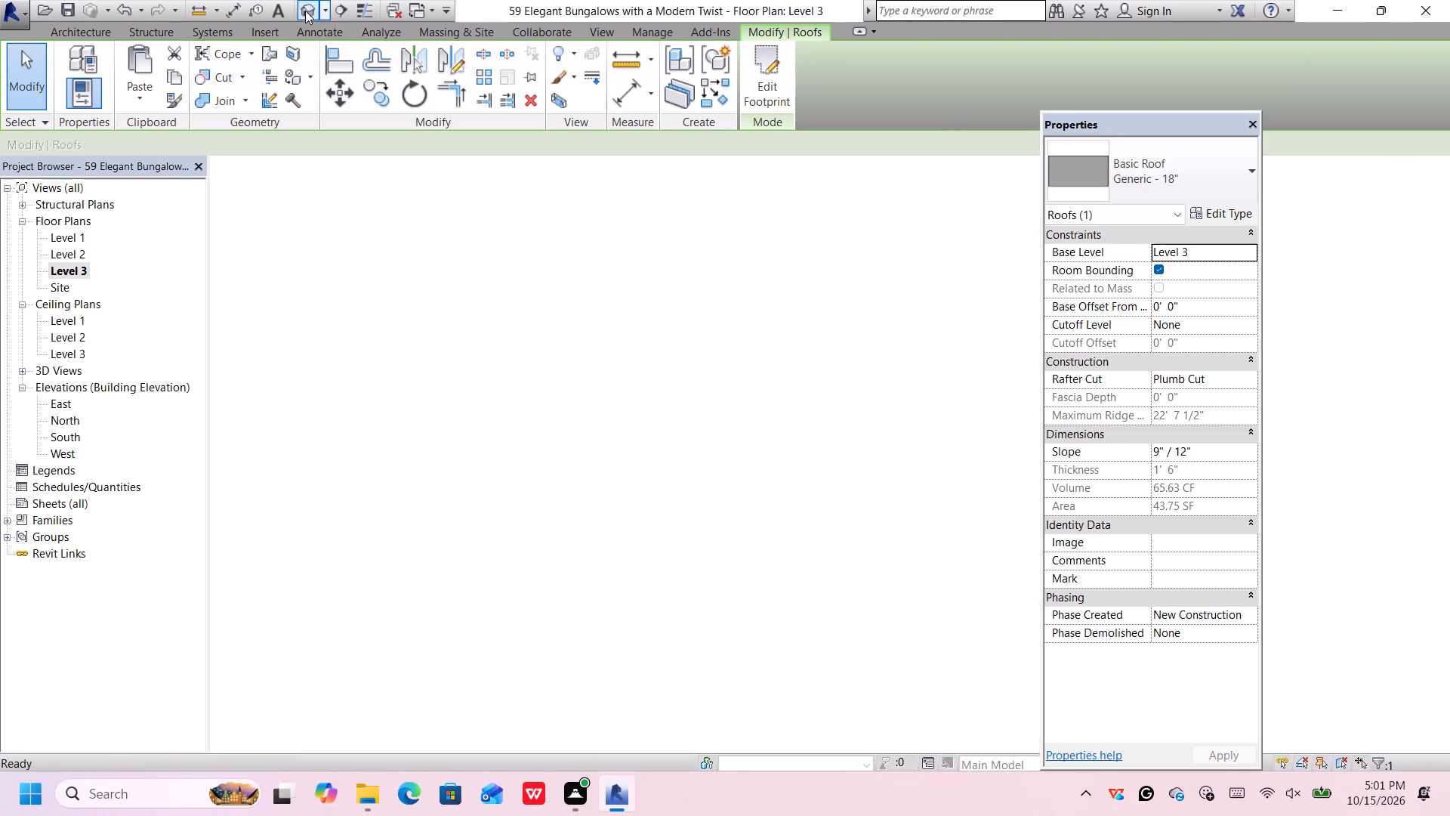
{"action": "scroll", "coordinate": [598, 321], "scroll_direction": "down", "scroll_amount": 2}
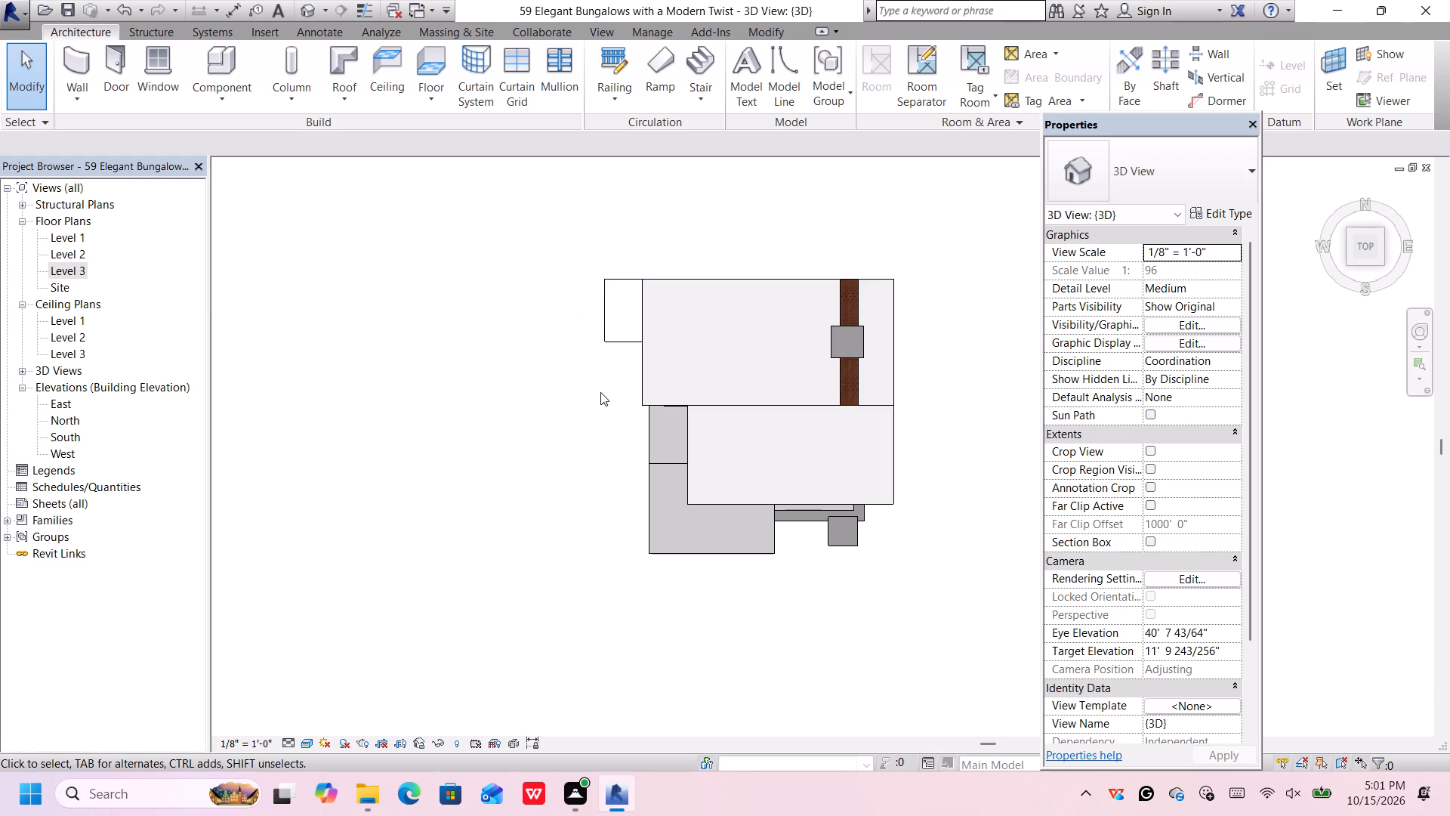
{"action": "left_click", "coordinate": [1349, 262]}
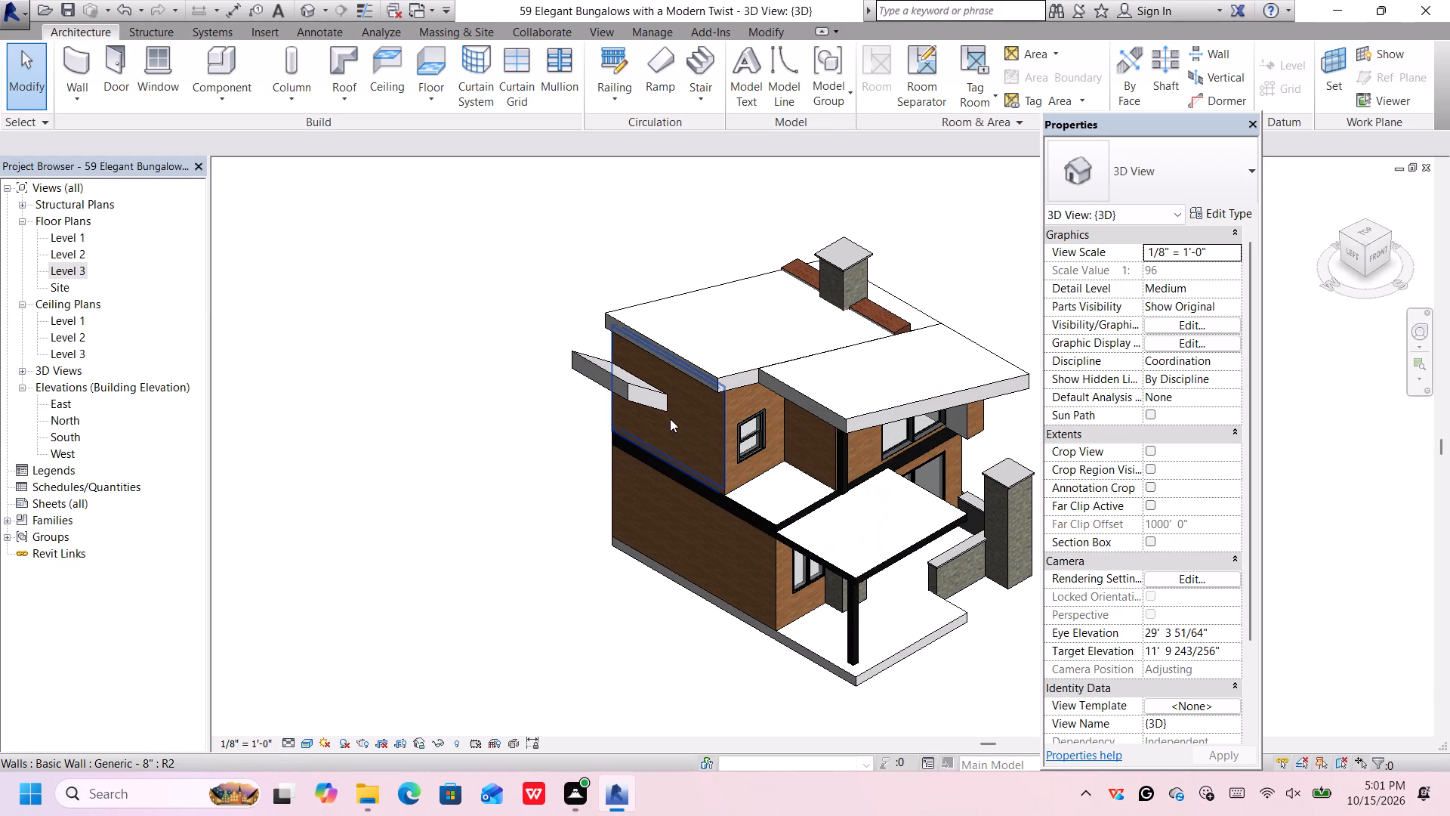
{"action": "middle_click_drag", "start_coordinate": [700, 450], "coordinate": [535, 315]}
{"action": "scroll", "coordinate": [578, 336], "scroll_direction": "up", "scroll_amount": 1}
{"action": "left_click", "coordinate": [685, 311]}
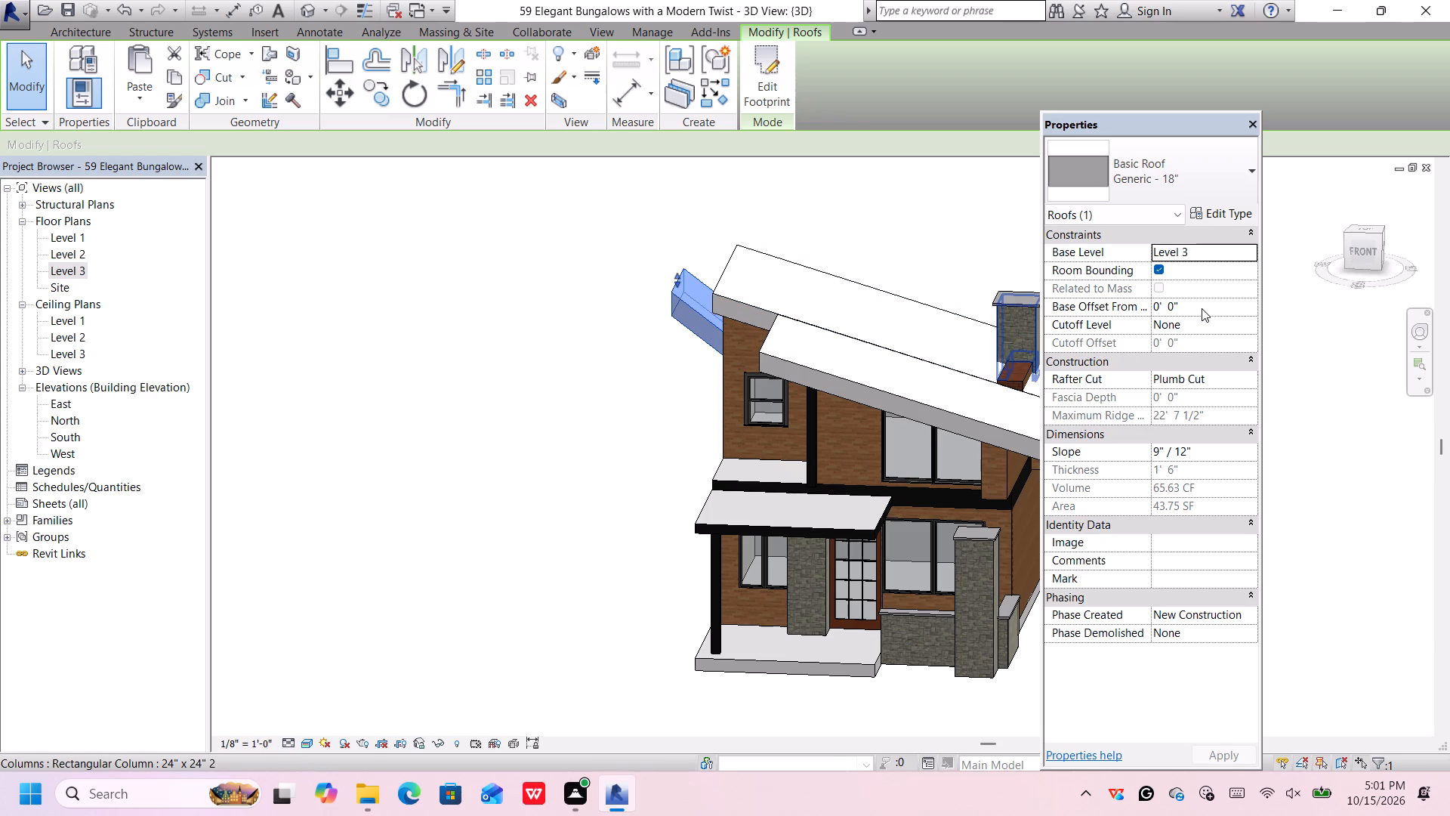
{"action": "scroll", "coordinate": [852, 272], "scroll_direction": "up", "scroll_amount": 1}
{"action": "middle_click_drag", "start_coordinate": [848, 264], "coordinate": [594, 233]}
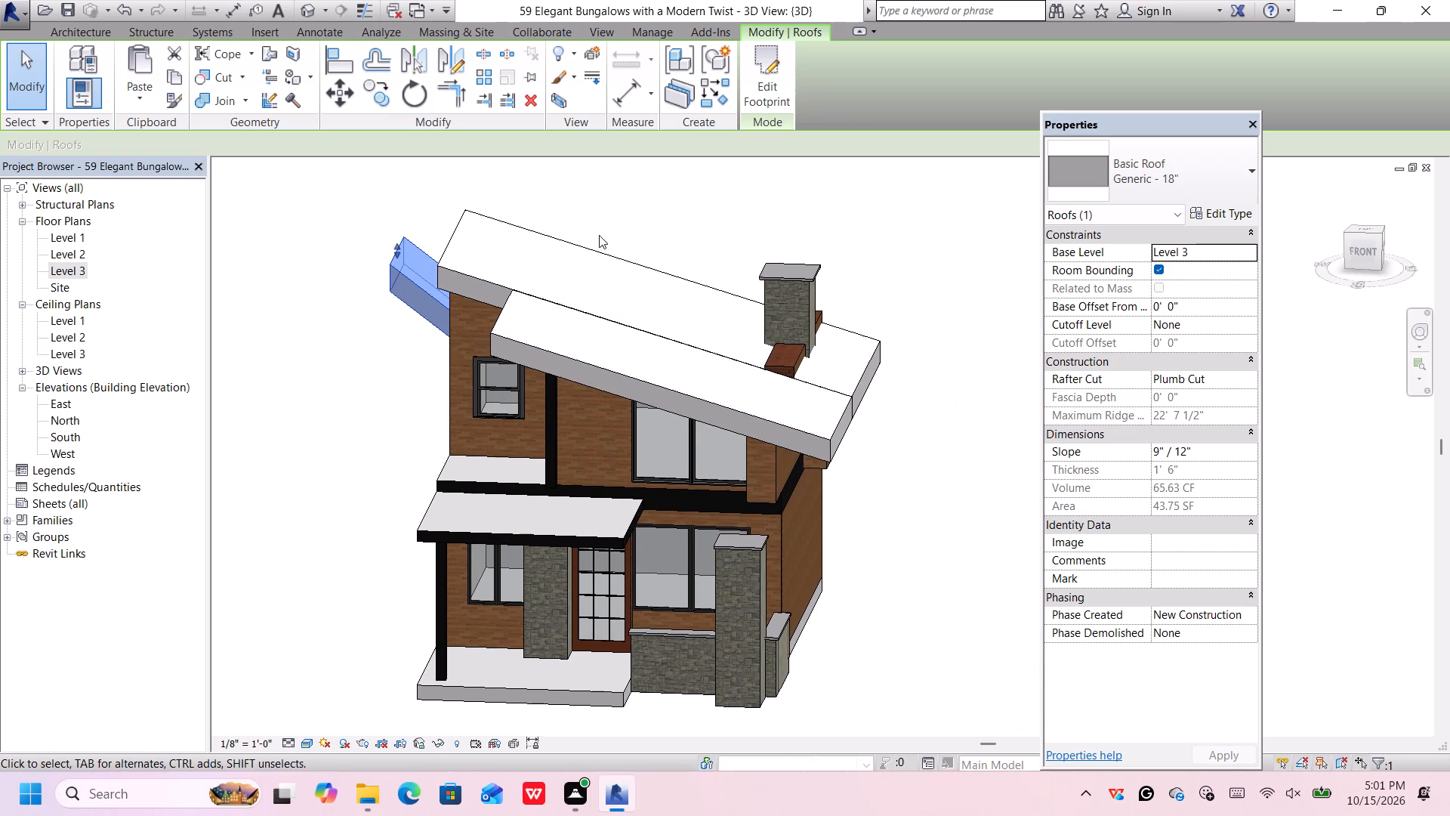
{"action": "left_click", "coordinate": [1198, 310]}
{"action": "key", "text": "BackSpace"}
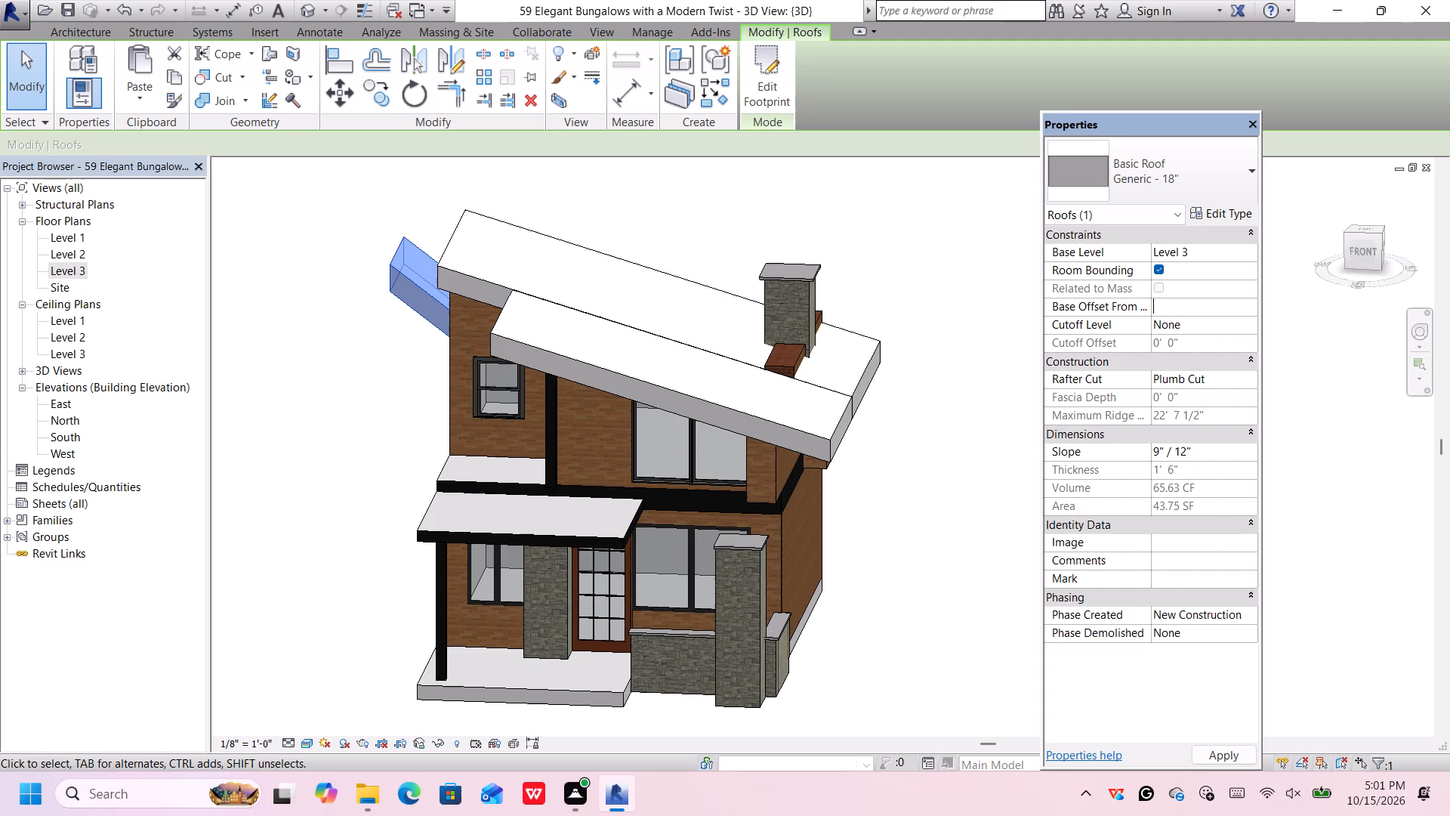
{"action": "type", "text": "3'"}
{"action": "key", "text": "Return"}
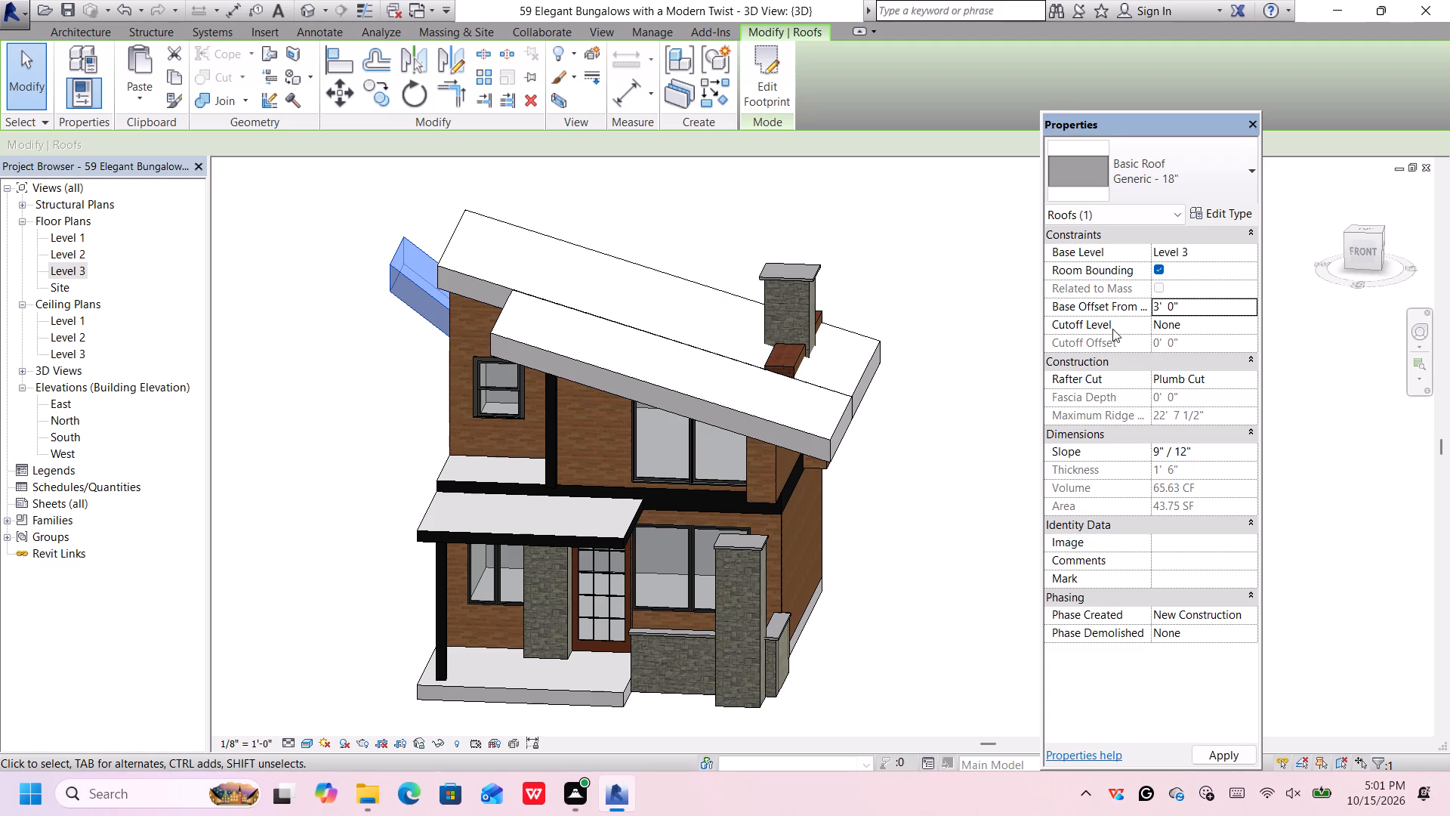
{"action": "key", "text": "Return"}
Set the small roof's base offset from Level 3 to 5' 0" and check its height against the main roof's high edge.
{"action": "scroll", "coordinate": [418, 263], "scroll_direction": "down", "scroll_amount": 1}
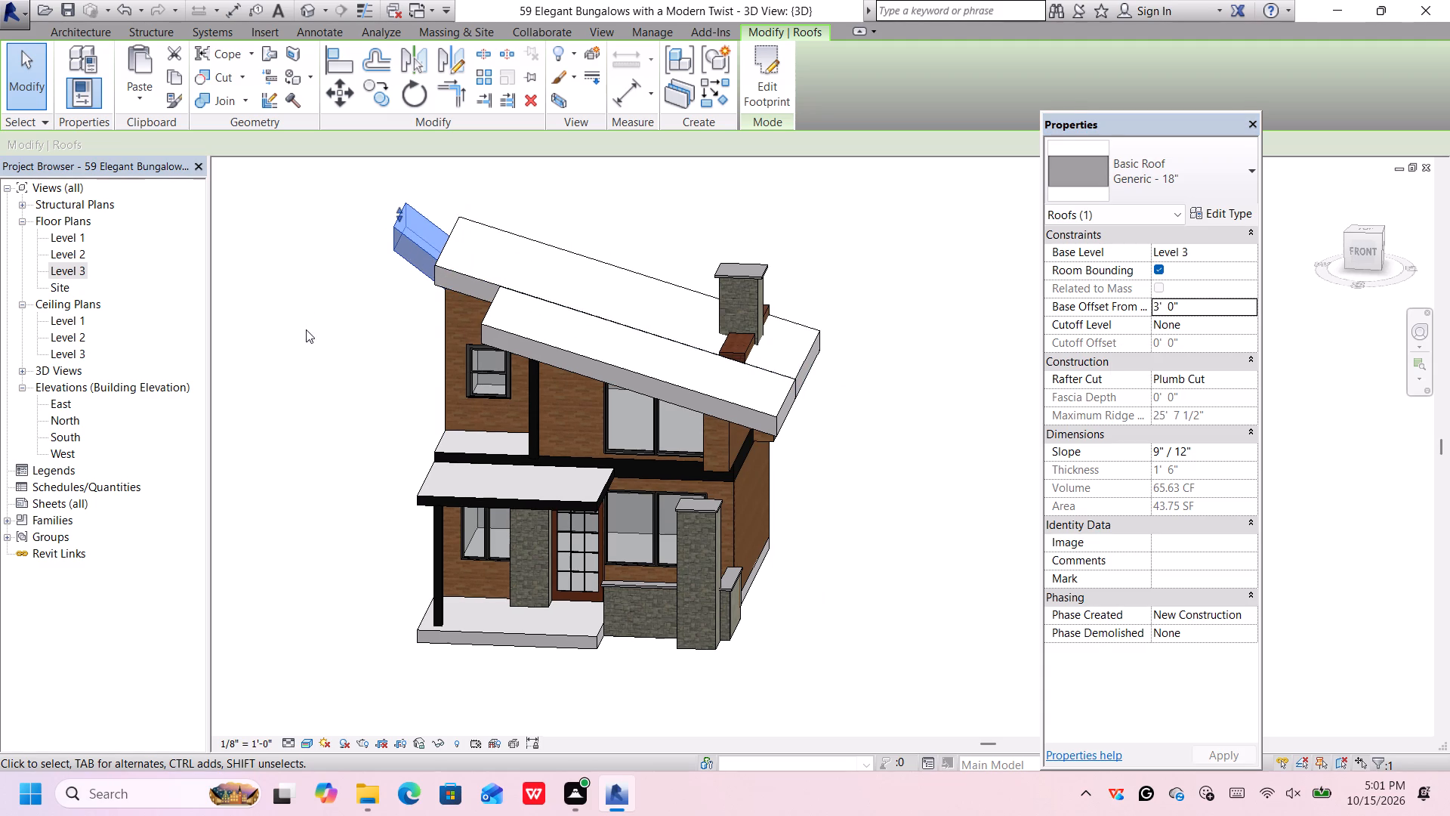
{"action": "middle_click_drag", "start_coordinate": [307, 332], "coordinate": [384, 354]}
{"action": "scroll", "coordinate": [440, 255], "scroll_direction": "up", "scroll_amount": 1}
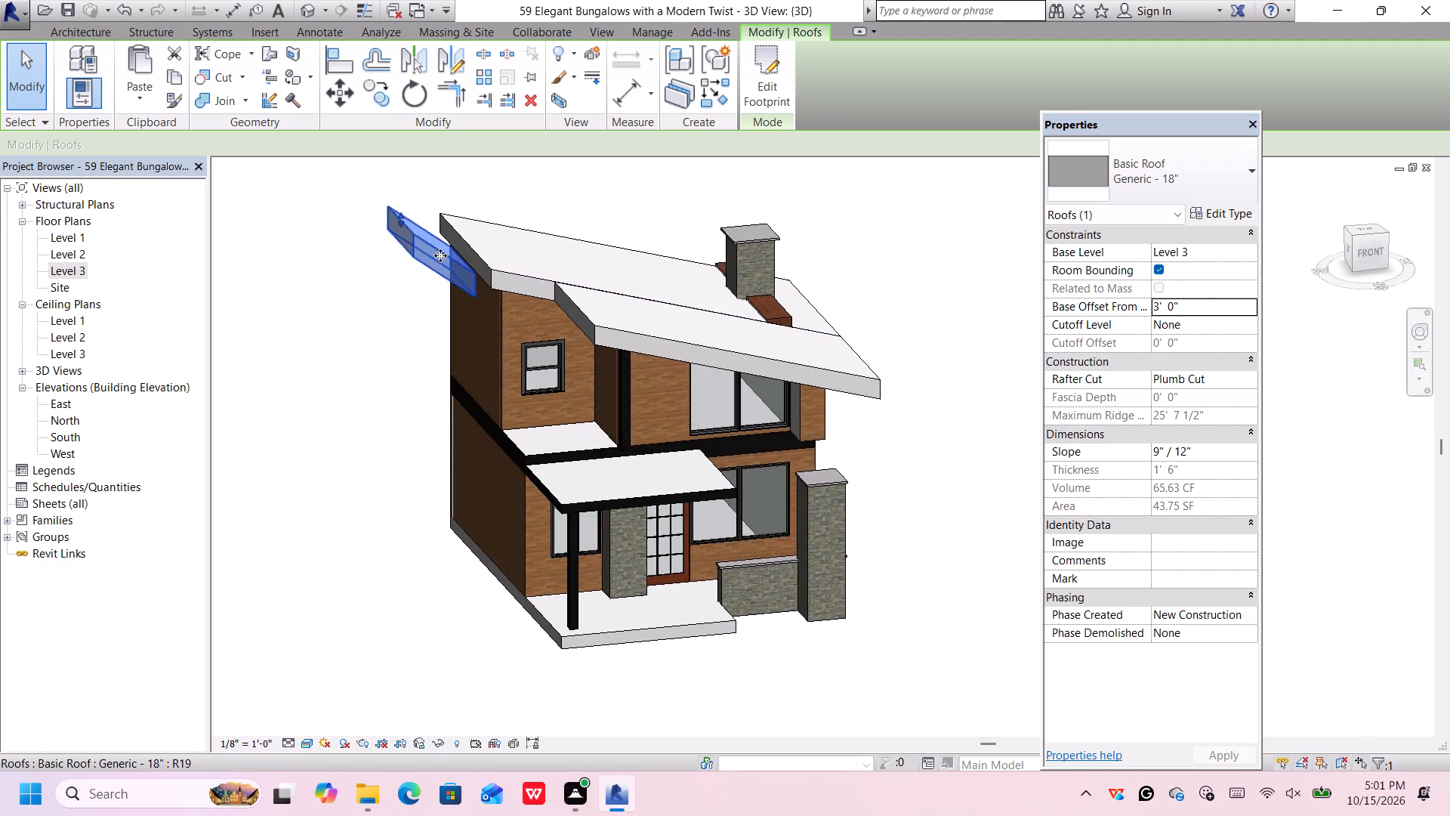
{"action": "scroll", "coordinate": [440, 255], "scroll_direction": "up", "scroll_amount": 2}
{"action": "middle_click_drag", "start_coordinate": [470, 321], "coordinate": [439, 311]}
{"action": "scroll", "coordinate": [440, 303], "scroll_direction": "down", "scroll_amount": 3}
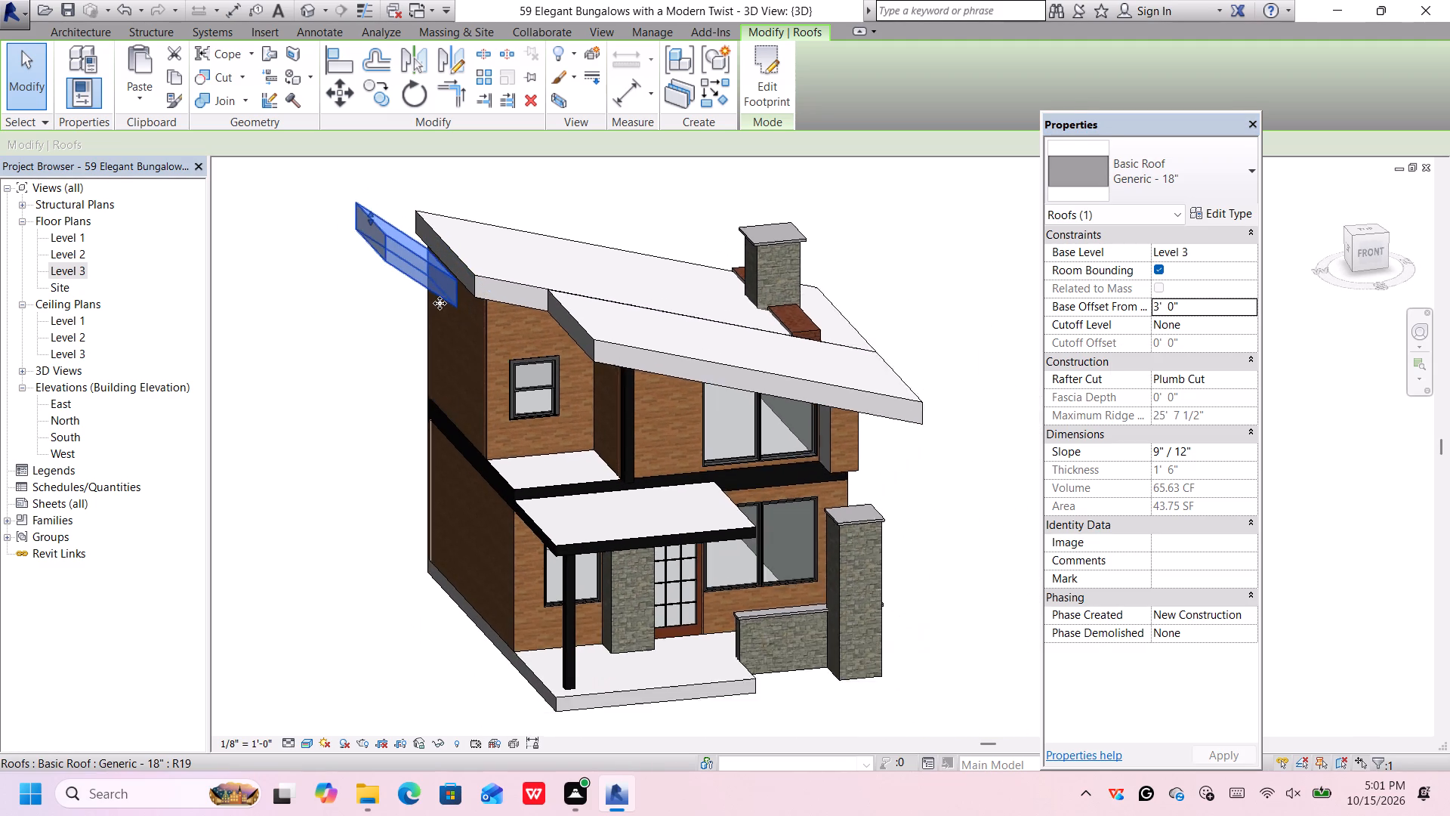
{"action": "scroll", "coordinate": [440, 303], "scroll_direction": "down", "scroll_amount": 1}
{"action": "scroll", "coordinate": [448, 274], "scroll_direction": "up", "scroll_amount": 3}
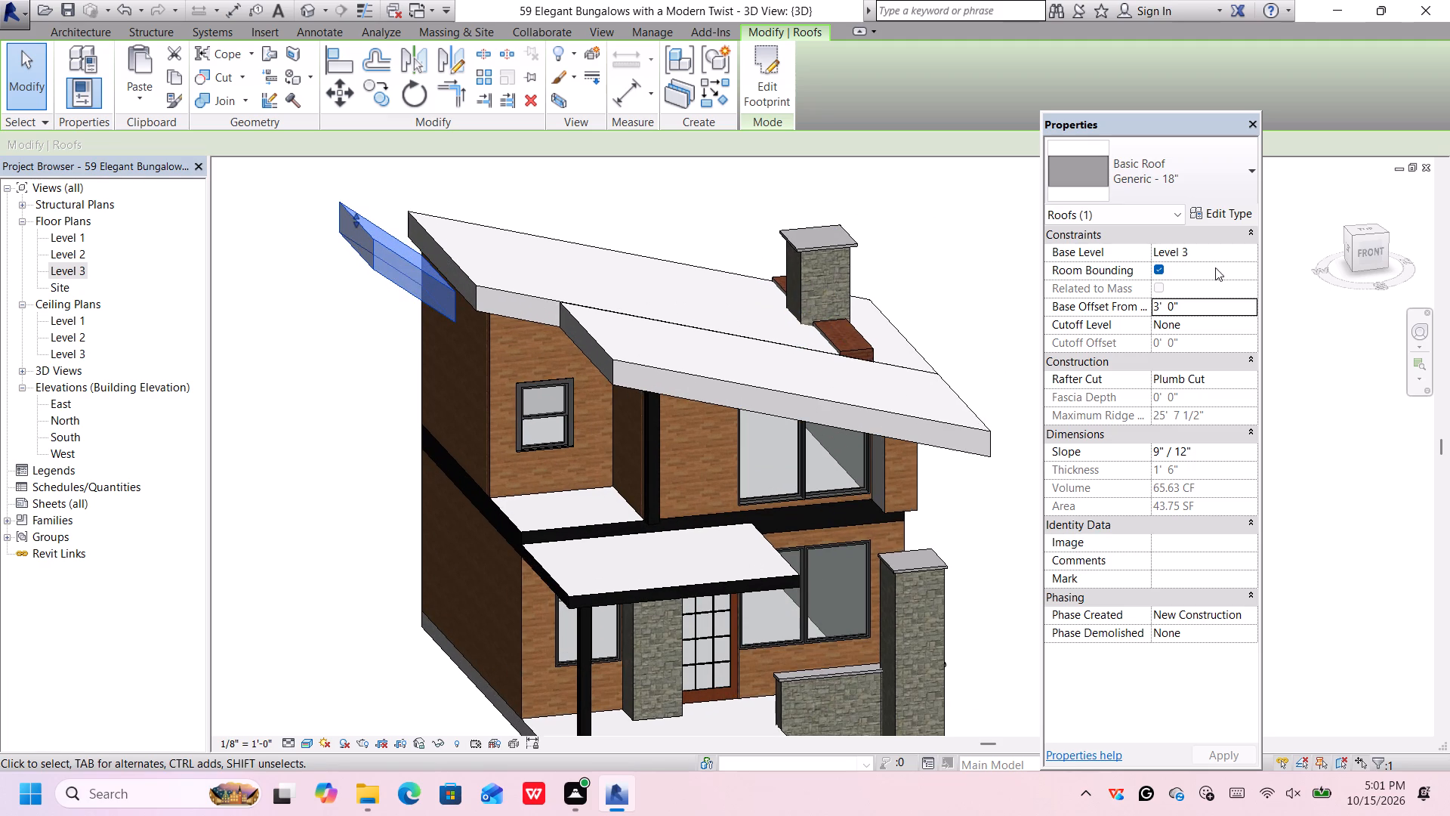
{"action": "left_click", "coordinate": [1180, 306]}
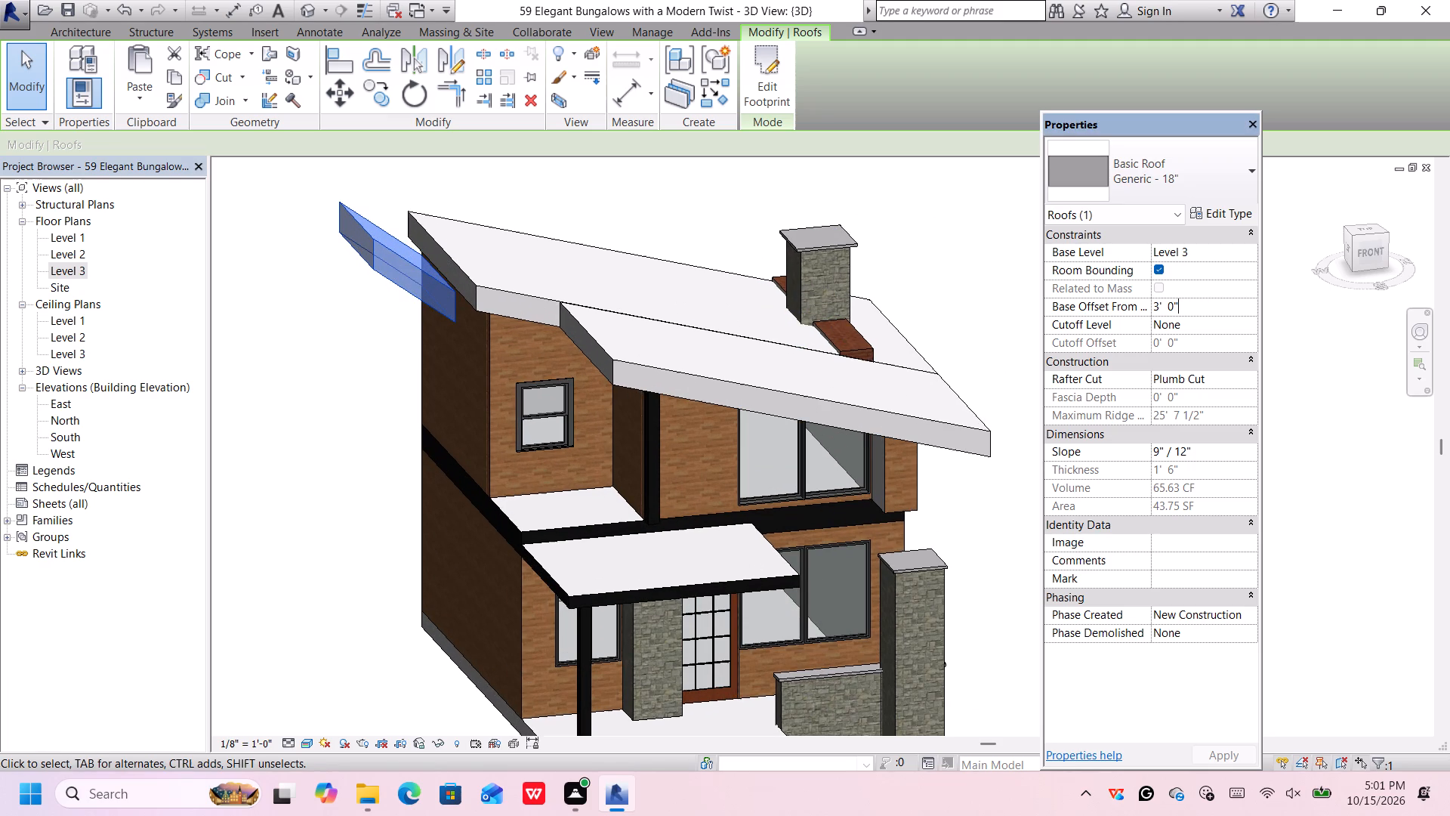
{"action": "key", "text": "BackSpace"}
{"action": "key", "text": "BackSpace"}
{"action": "key", "text": "BackSpace"}
{"action": "key", "text": "BackSpace"}
{"action": "key", "text": "BackSpace"}
{"action": "key", "text": "BackSpace"}
{"action": "key", "text": "BackSpace"}
{"action": "key", "text": "BackSpace"}
{"action": "key", "text": "BackSpace"}
{"action": "key", "text": "BackSpace"}
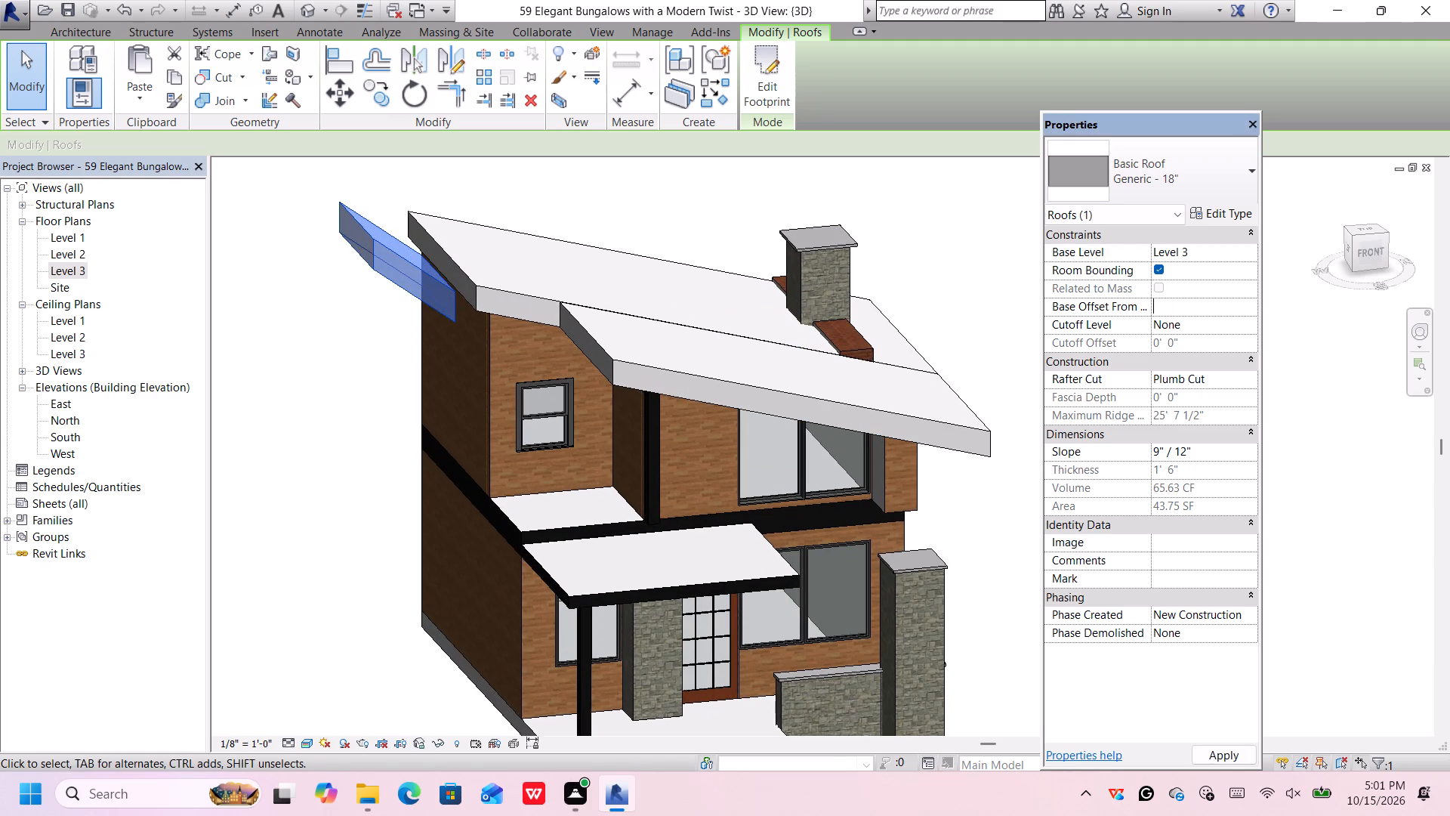
{"action": "key", "text": "5"}
{"action": "key", "text": "apostrophe"}
{"action": "key", "text": "Return"}
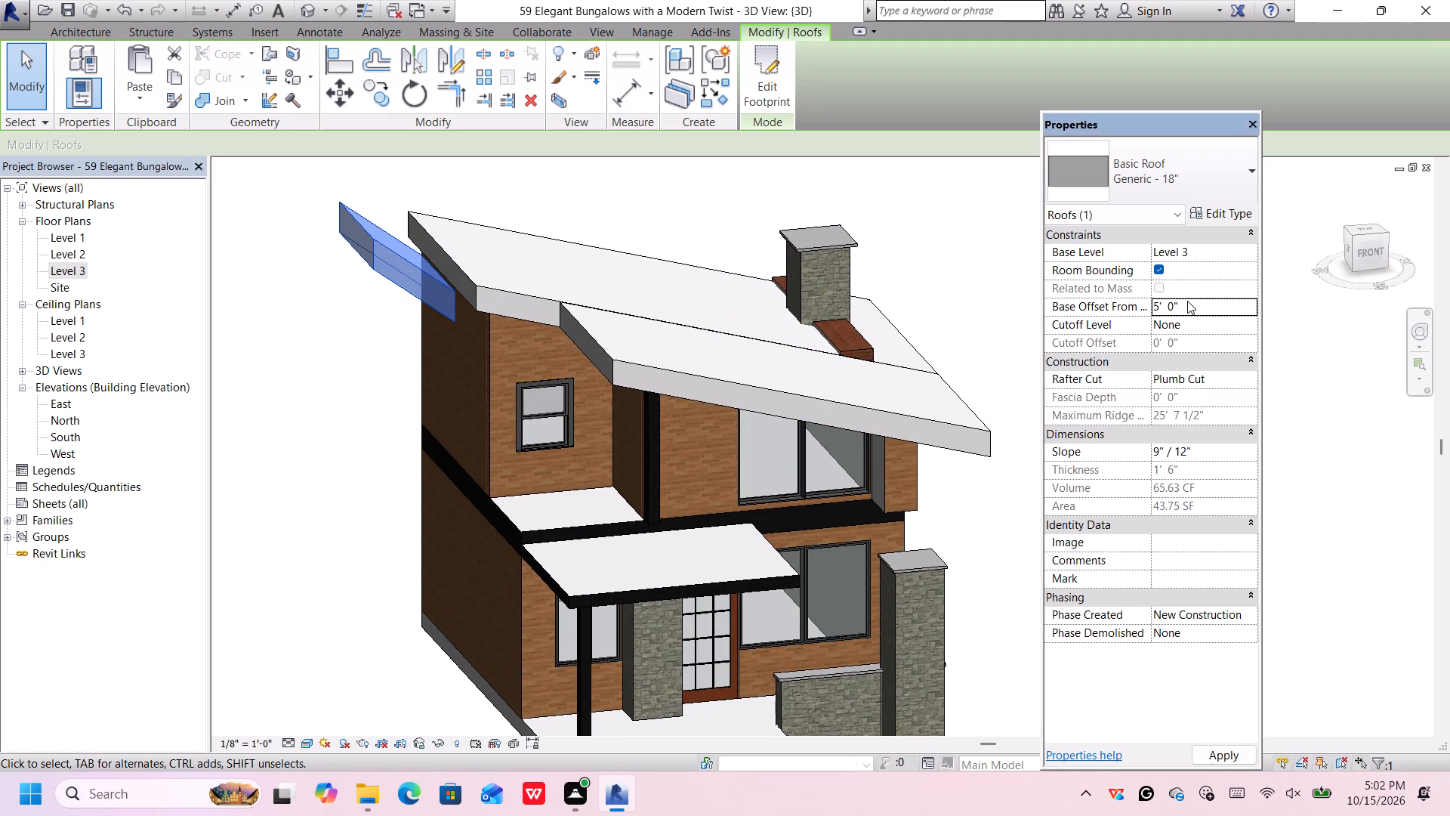
{"action": "key", "text": "Return"}
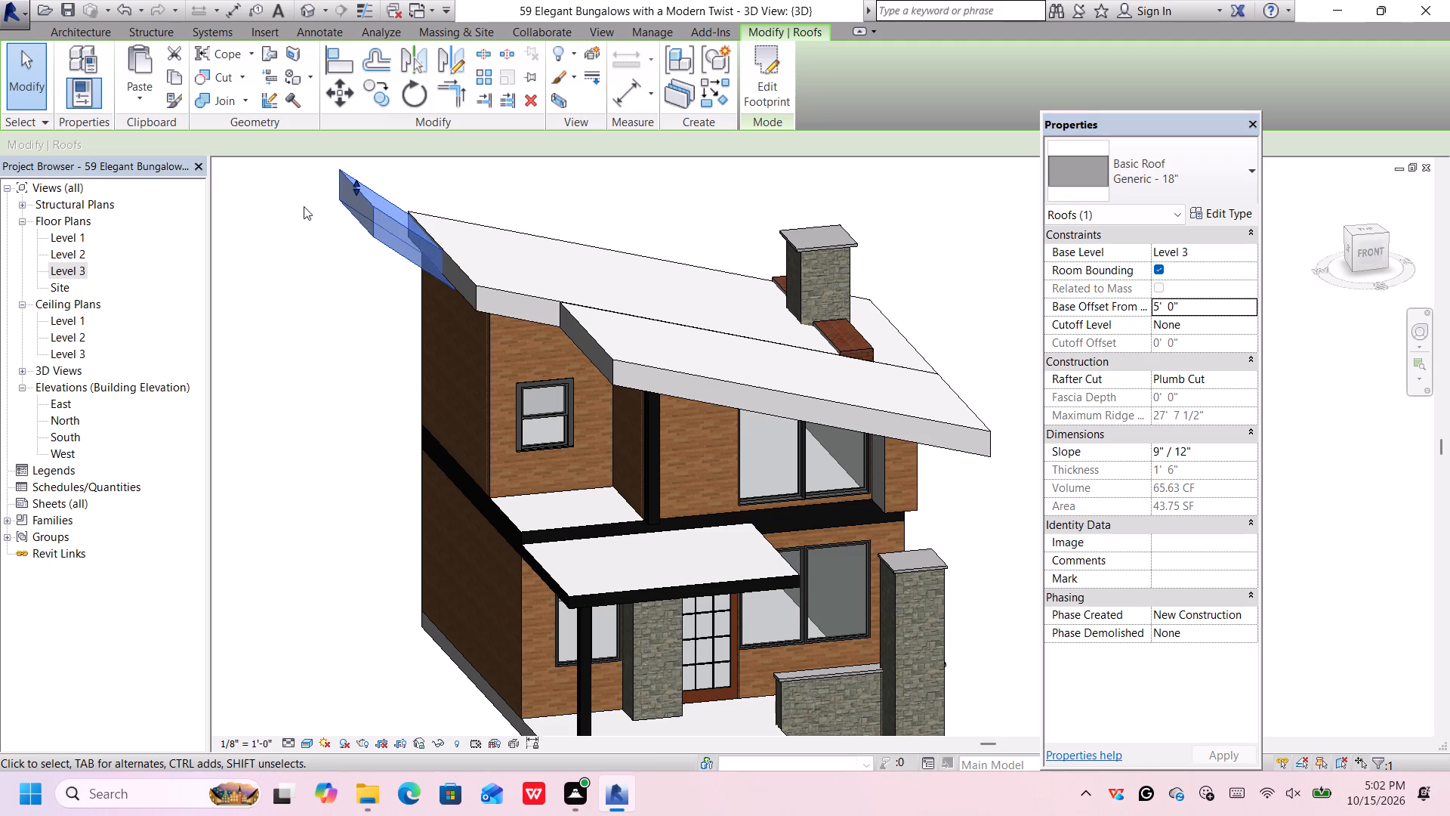
{"action": "scroll", "coordinate": [324, 212], "scroll_direction": "down", "scroll_amount": 2}
{"action": "middle_click_drag", "start_coordinate": [351, 223], "coordinate": [276, 211]}
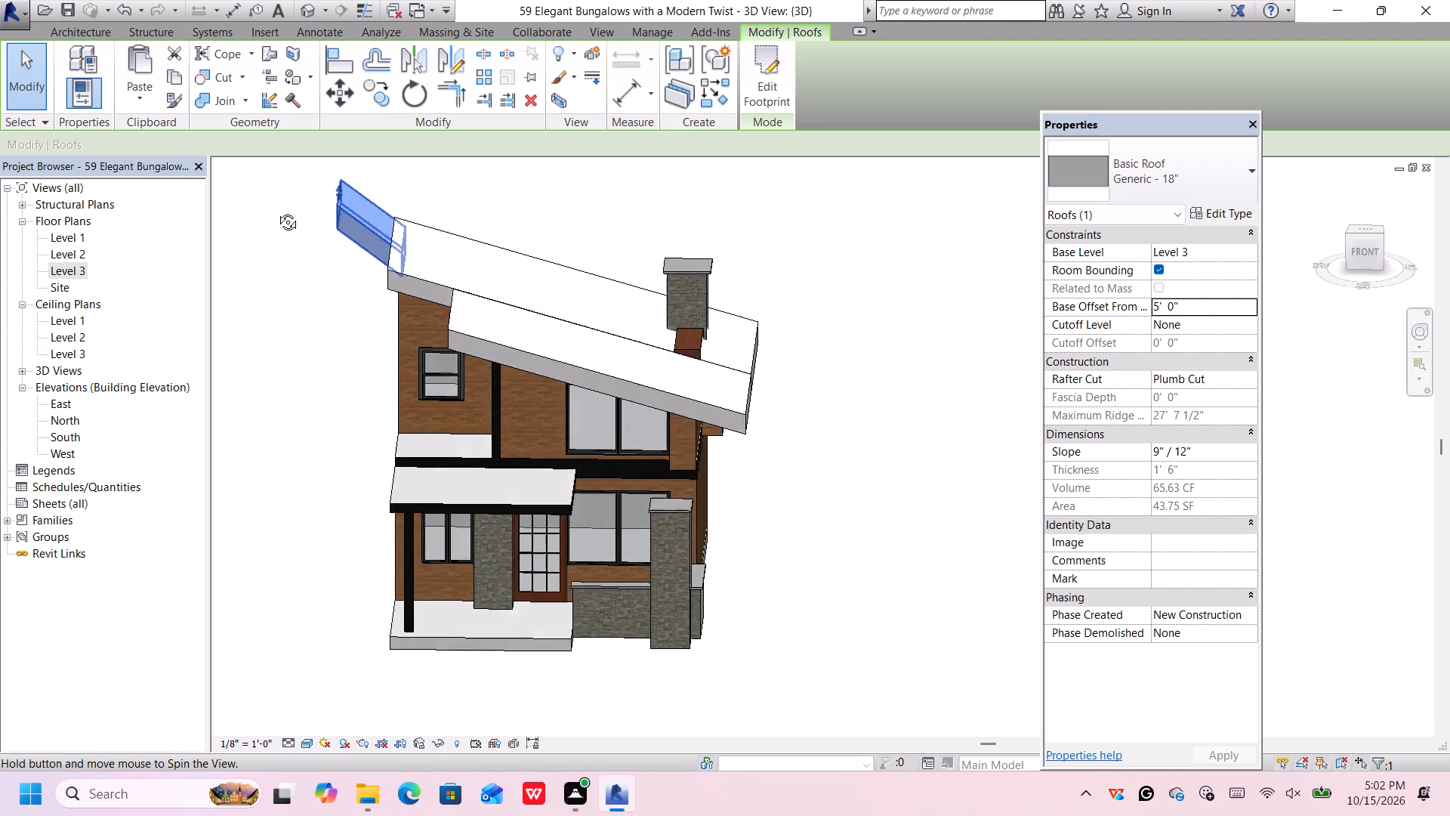
{"action": "middle_click_drag", "start_coordinate": [276, 211], "coordinate": [279, 209]}
{"action": "scroll", "coordinate": [305, 196], "scroll_direction": "up", "scroll_amount": 4}
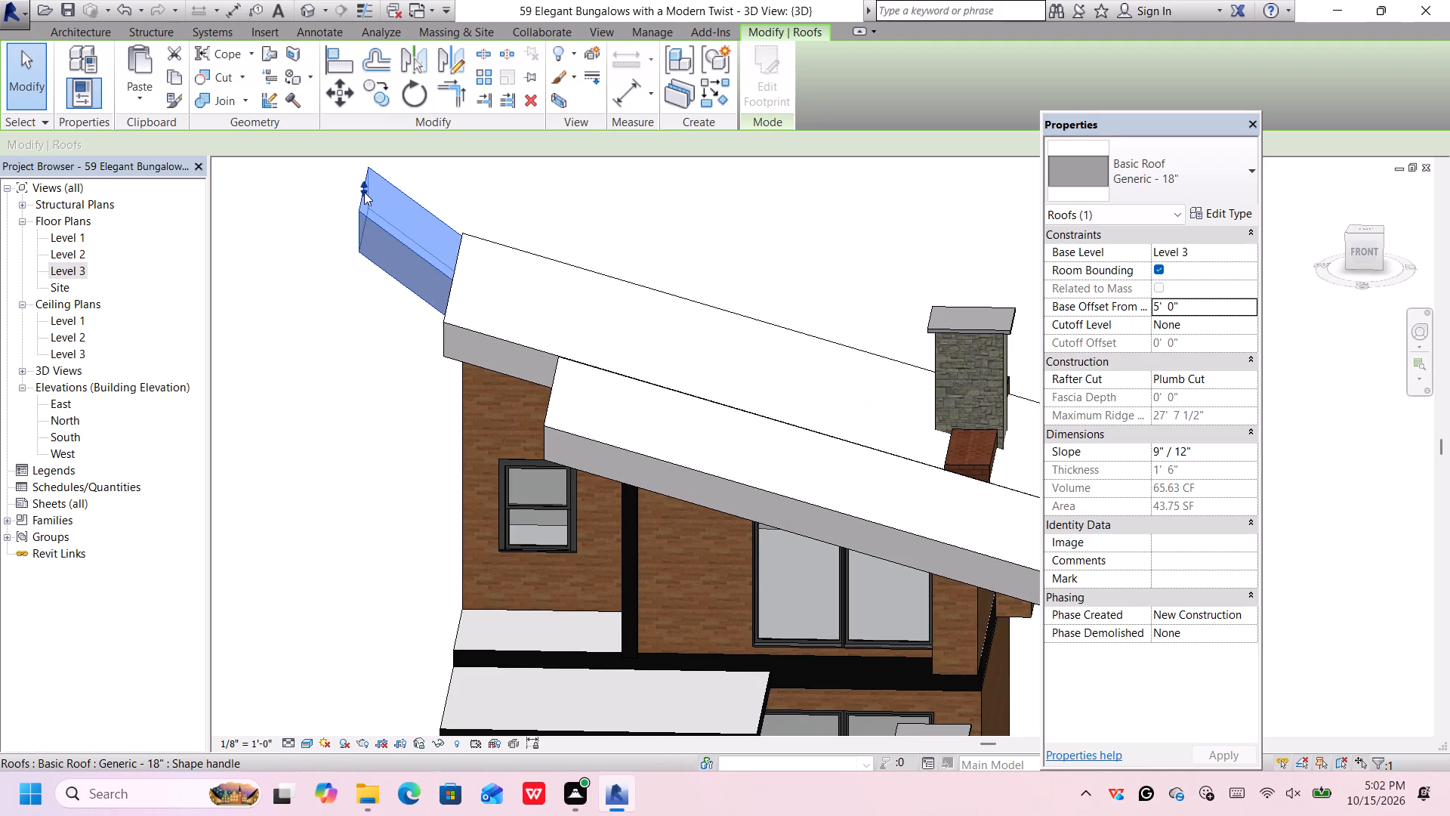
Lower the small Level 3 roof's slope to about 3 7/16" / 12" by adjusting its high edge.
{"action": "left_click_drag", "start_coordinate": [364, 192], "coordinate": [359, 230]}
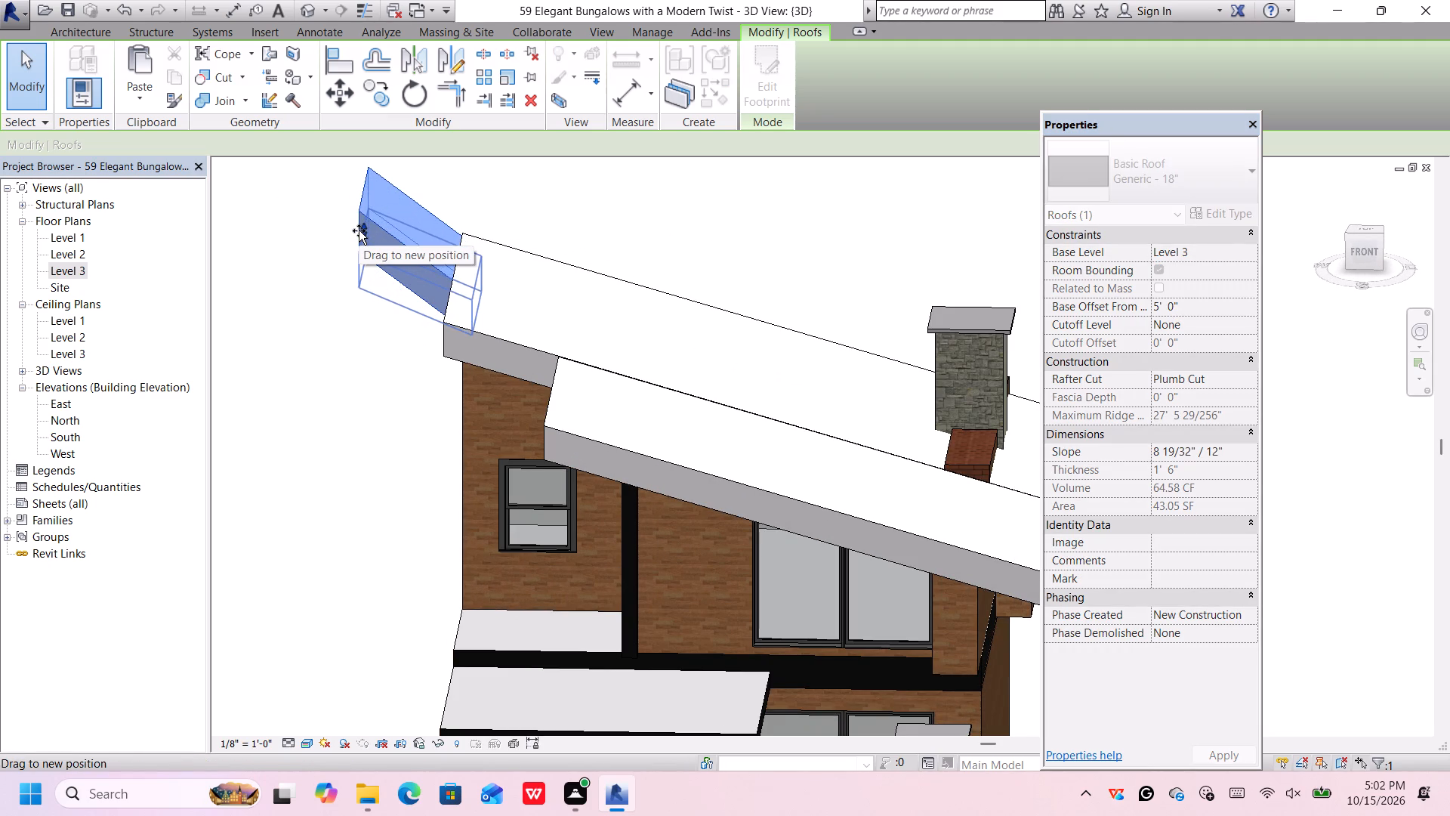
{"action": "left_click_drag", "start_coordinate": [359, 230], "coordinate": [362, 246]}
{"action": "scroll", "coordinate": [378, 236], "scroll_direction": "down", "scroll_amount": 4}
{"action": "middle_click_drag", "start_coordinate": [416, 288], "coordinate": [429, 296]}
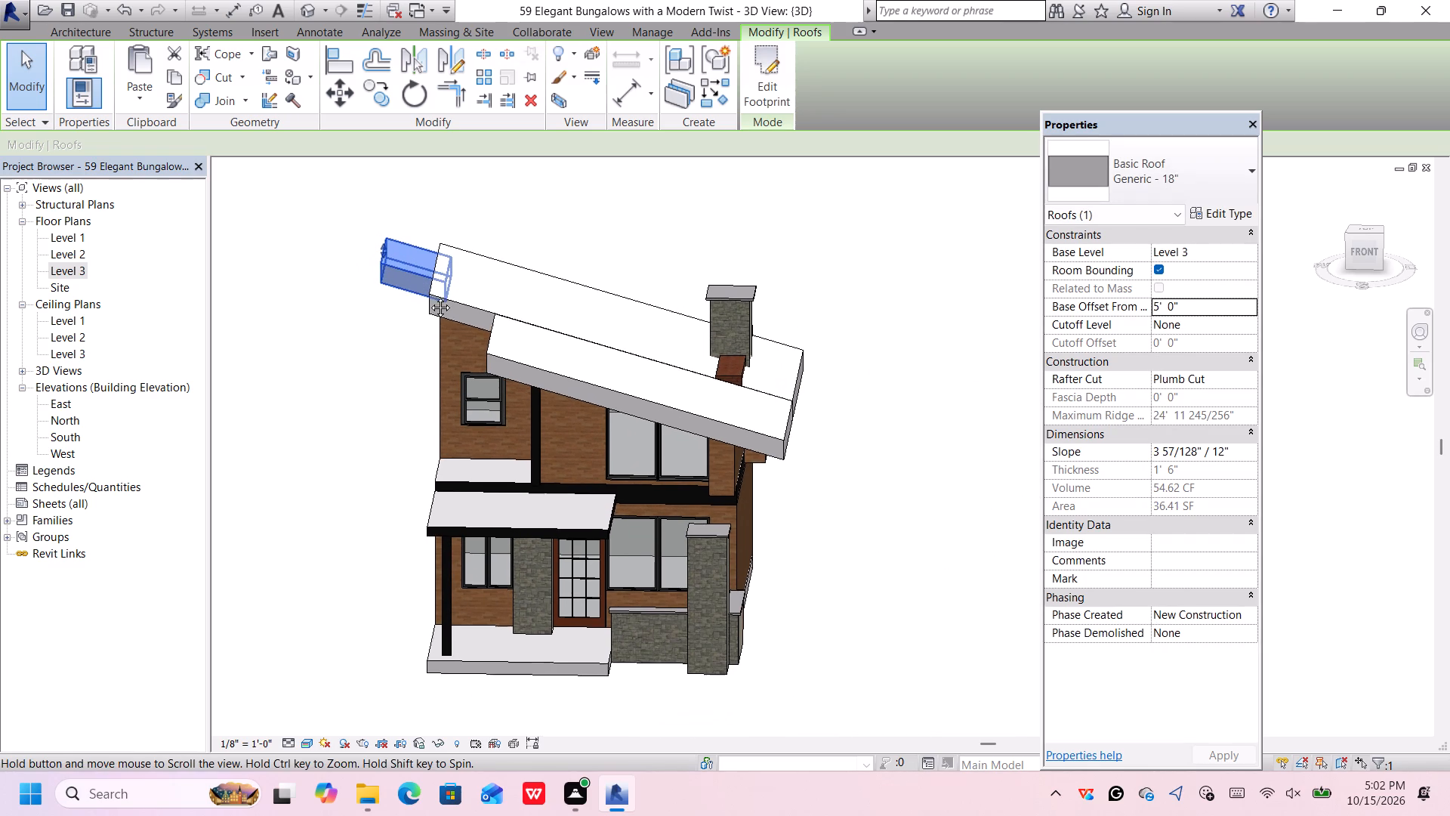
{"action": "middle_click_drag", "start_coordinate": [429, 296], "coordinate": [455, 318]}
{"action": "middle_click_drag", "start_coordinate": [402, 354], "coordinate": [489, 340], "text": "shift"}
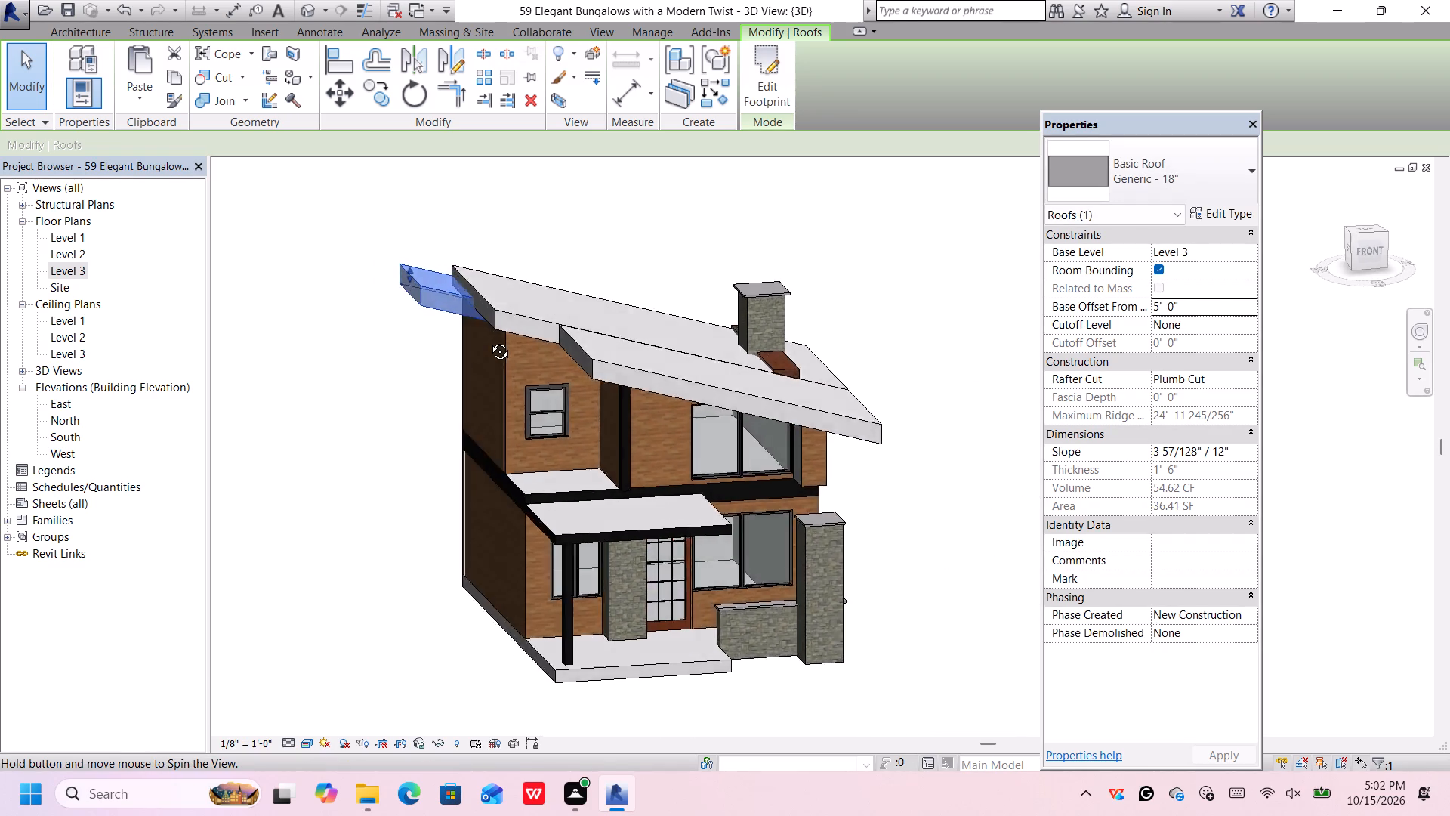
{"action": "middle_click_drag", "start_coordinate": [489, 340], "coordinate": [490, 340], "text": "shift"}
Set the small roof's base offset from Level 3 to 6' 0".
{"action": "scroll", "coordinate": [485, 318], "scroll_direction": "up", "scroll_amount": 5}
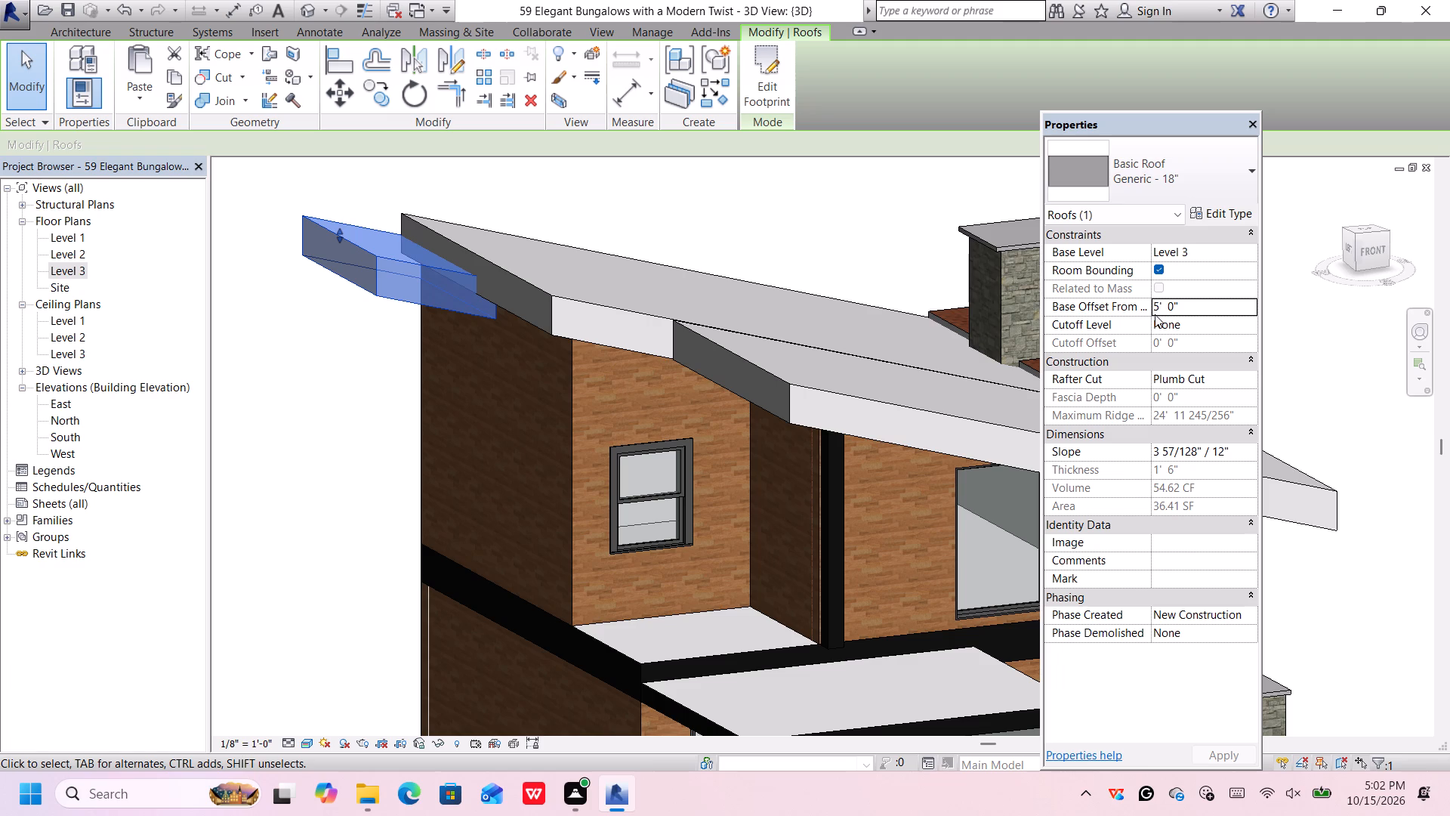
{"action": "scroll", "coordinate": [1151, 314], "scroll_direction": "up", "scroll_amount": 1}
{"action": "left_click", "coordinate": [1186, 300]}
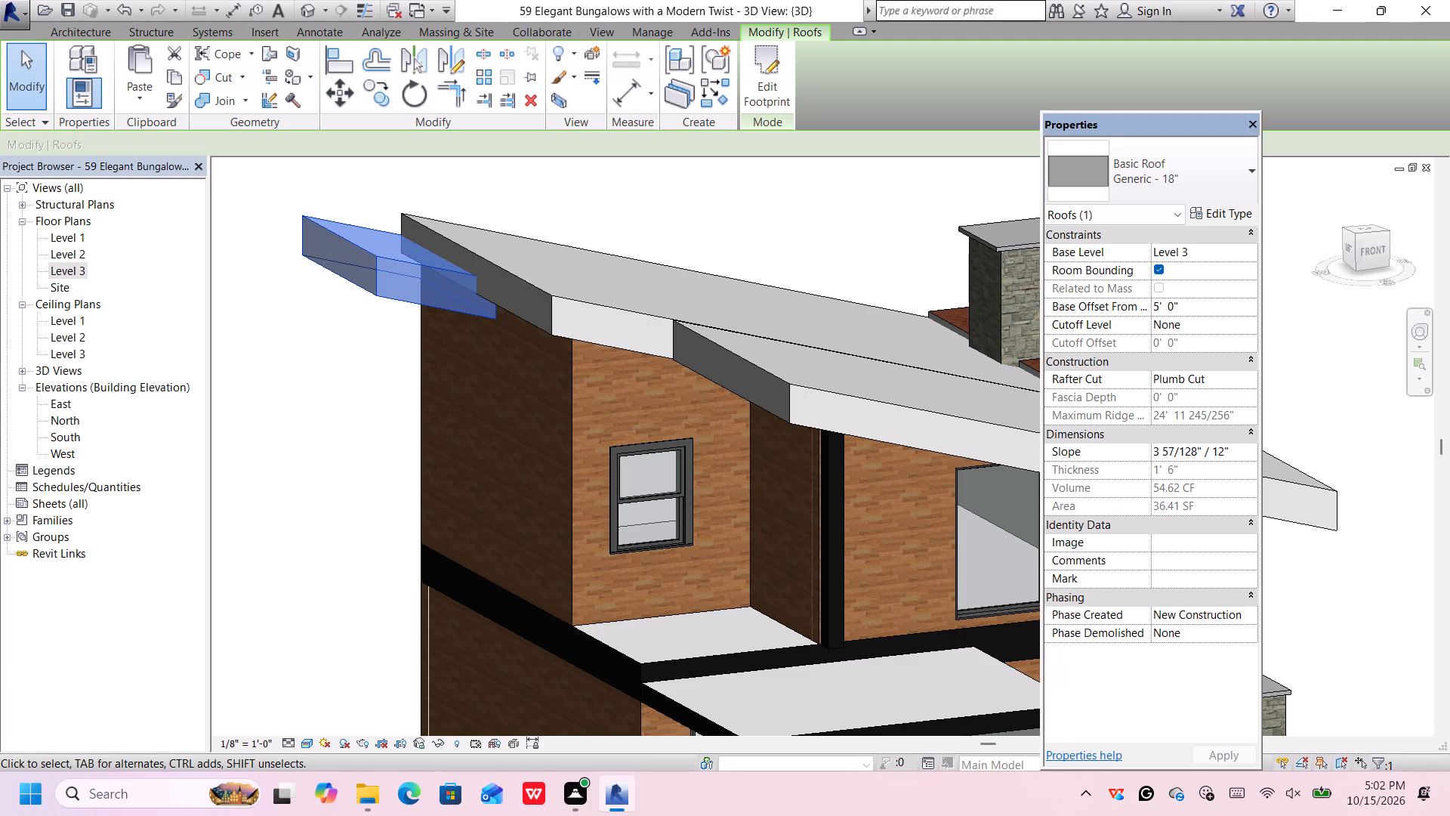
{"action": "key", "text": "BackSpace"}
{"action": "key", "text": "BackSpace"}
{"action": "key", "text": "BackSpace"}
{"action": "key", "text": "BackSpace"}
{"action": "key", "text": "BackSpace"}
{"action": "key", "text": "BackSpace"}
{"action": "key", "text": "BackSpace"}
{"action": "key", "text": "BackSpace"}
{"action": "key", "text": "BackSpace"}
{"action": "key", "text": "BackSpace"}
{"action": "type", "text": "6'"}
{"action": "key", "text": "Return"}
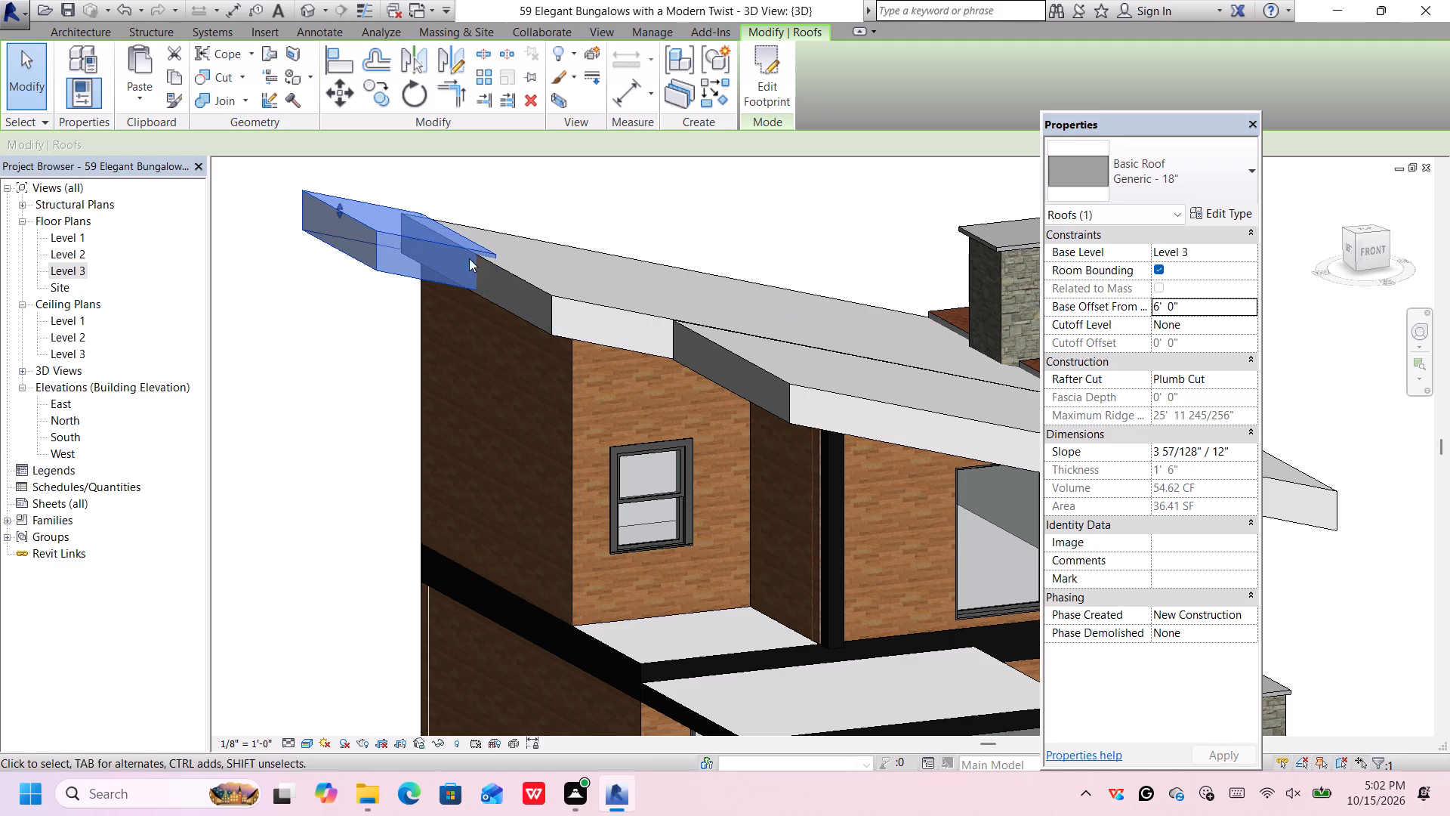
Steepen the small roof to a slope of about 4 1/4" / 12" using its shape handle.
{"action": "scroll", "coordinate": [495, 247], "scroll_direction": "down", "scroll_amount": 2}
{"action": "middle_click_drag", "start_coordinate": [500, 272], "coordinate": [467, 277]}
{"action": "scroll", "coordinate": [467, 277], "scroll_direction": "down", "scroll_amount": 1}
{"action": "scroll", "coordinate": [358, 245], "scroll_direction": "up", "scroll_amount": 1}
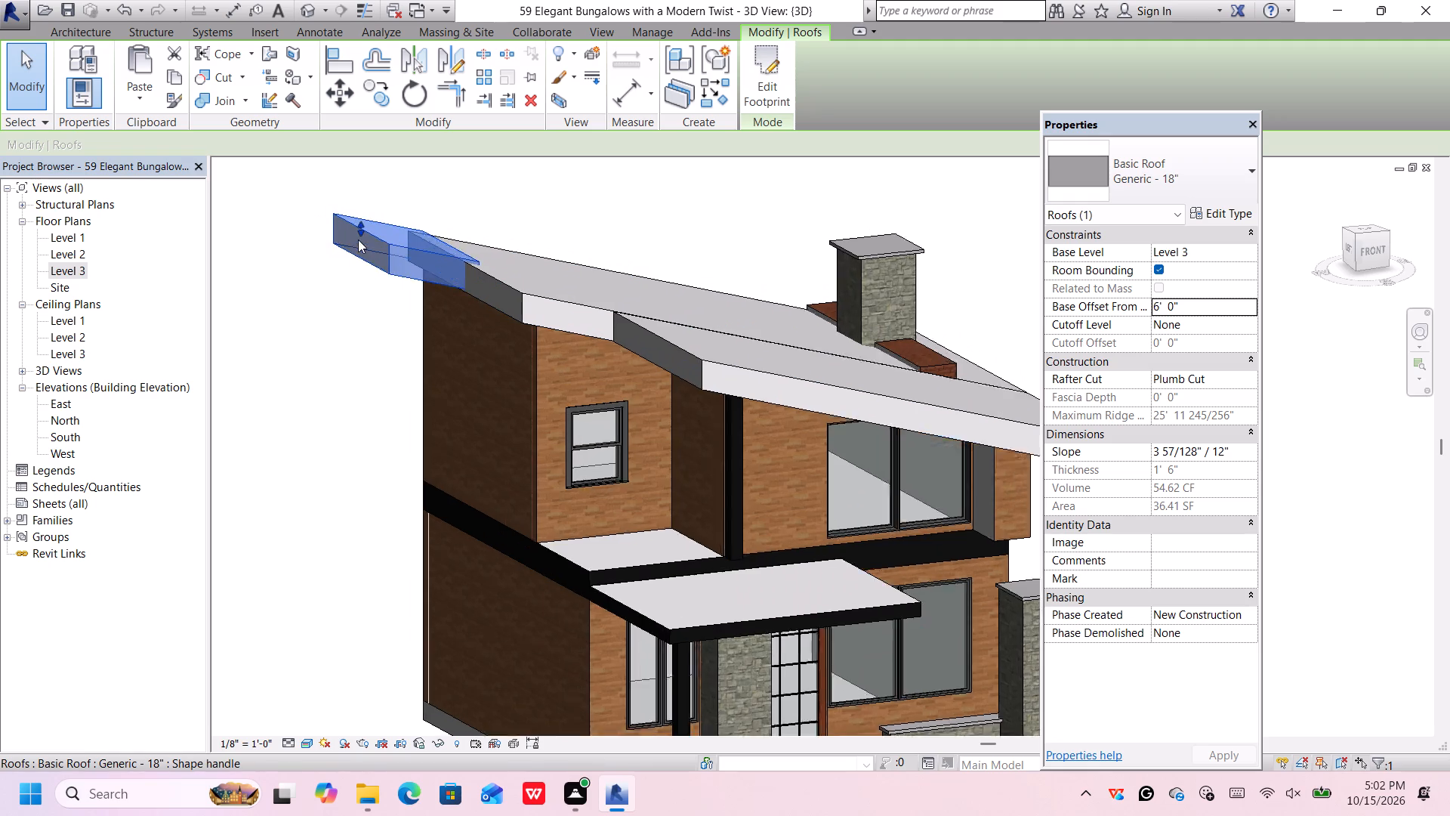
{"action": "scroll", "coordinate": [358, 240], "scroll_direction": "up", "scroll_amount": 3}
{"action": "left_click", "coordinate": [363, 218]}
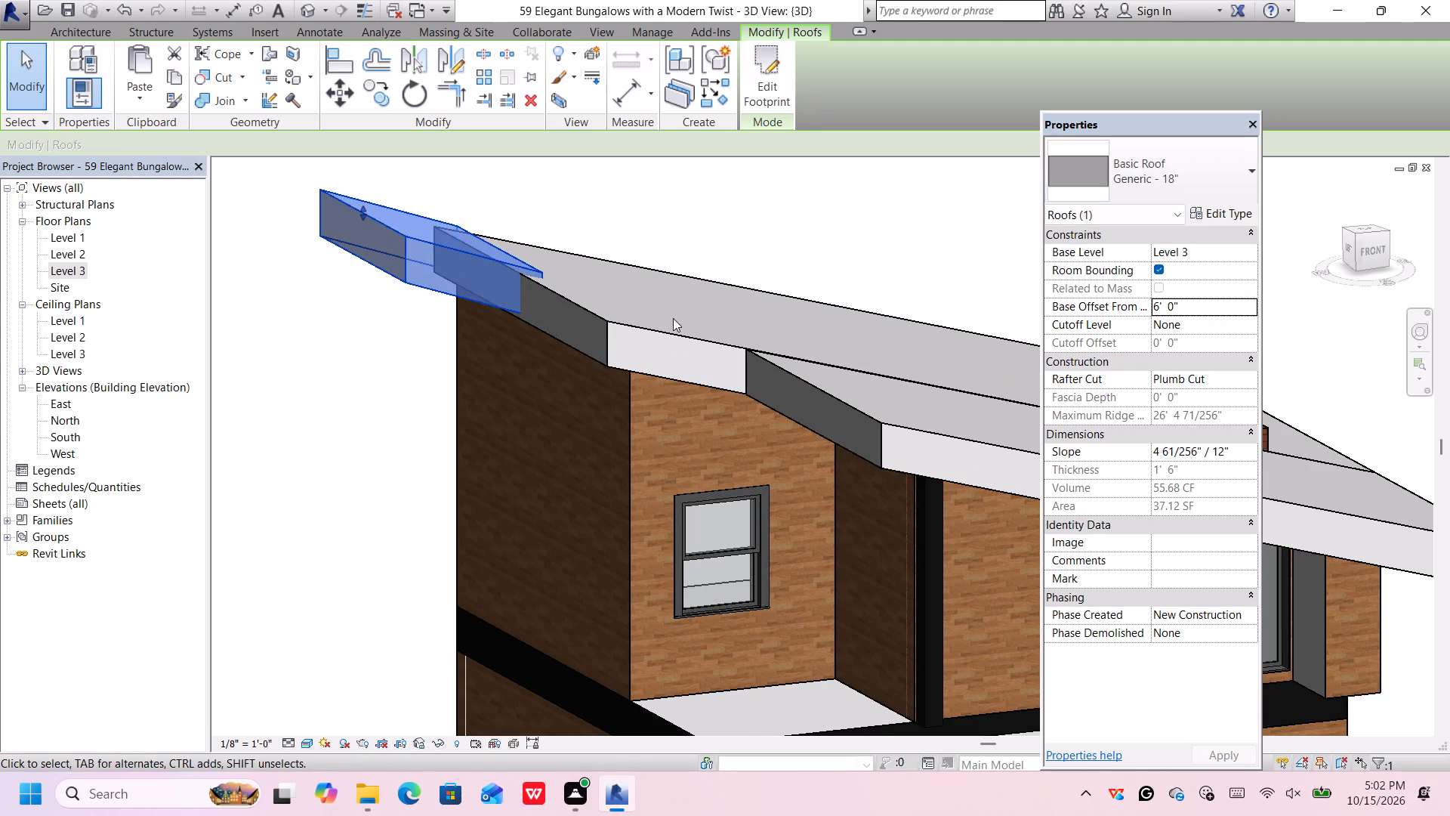
Set the small roof's base offset from Level 3 to 5' 10".
{"action": "left_click", "coordinate": [1158, 307]}
{"action": "left_click", "coordinate": [1158, 308]}
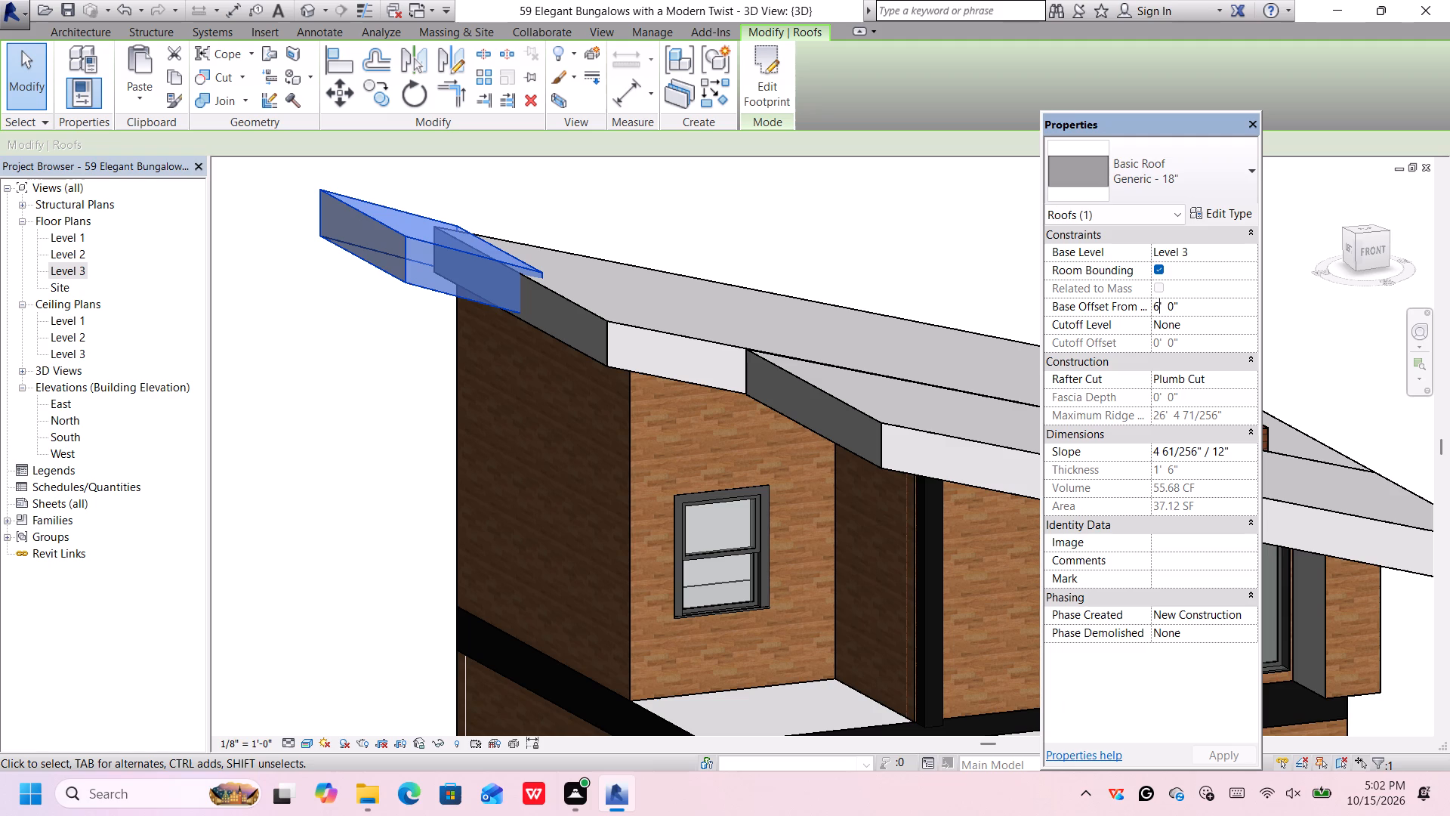
{"action": "key", "text": "BackSpace"}
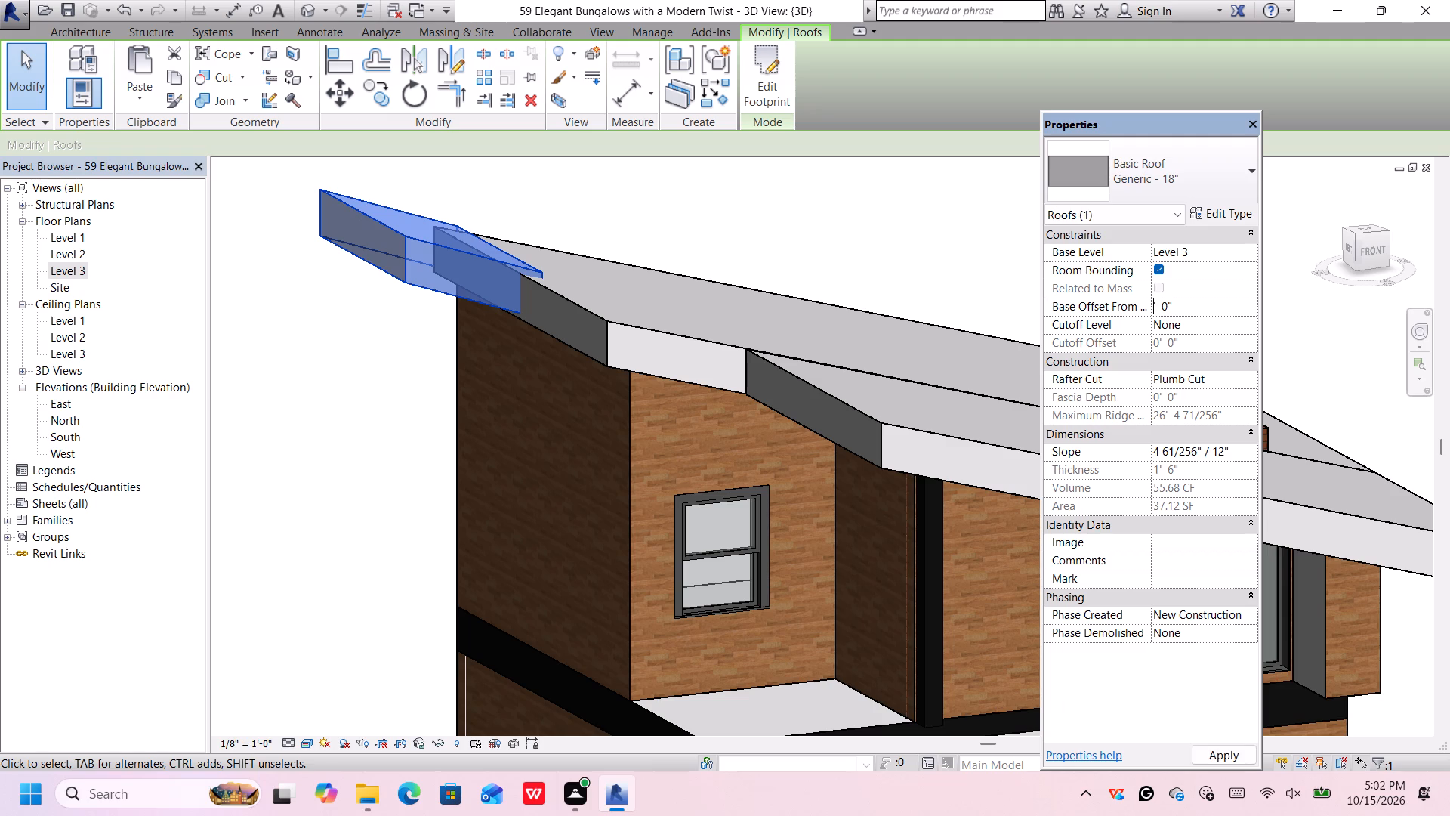
{"action": "key", "text": "5"}
{"action": "left_click", "coordinate": [1172, 308]}
{"action": "key", "text": "BackSpace"}
{"action": "type", "text": "10"}
{"action": "key", "text": "Return"}
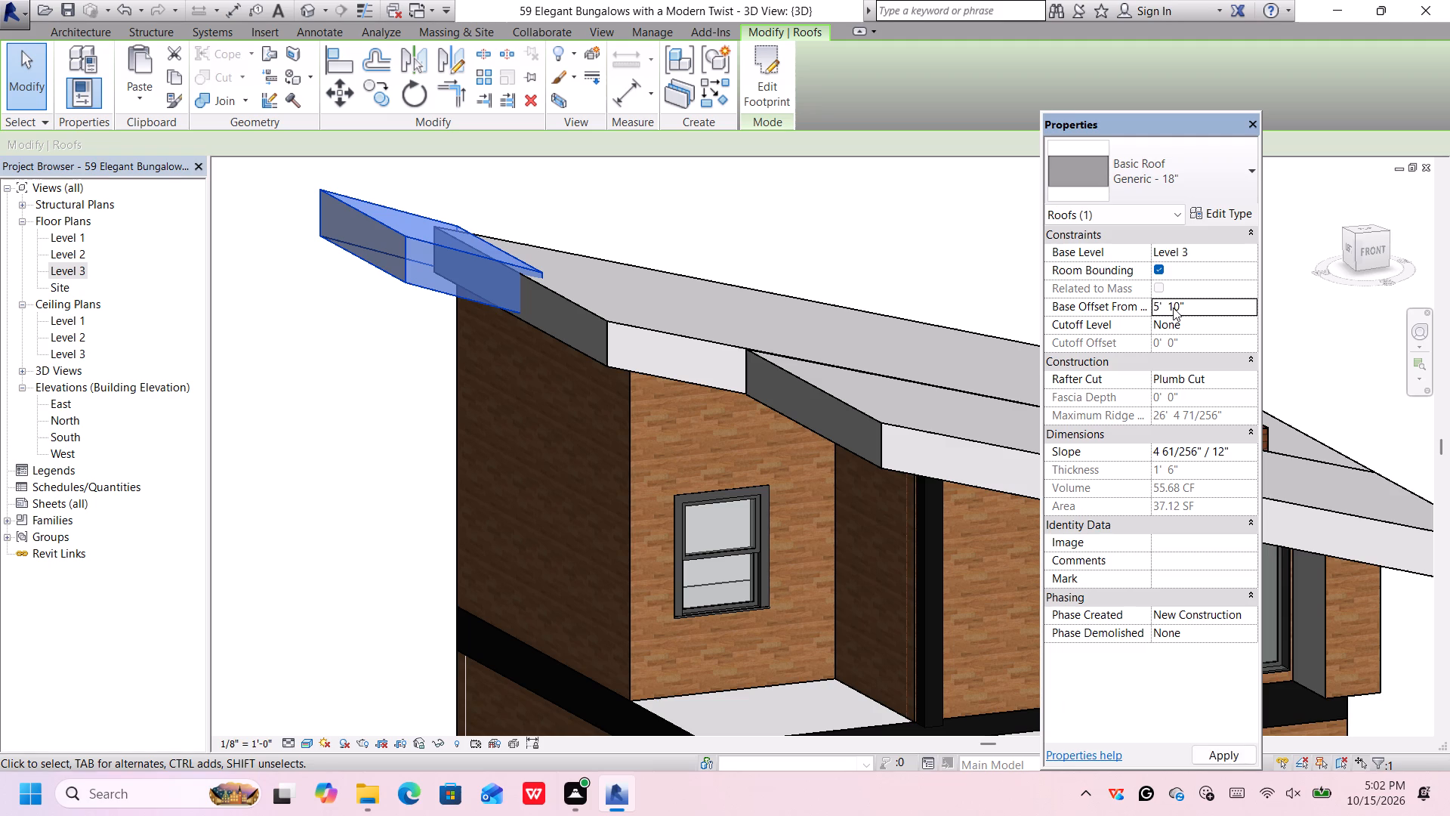
{"action": "key", "text": "Return"}
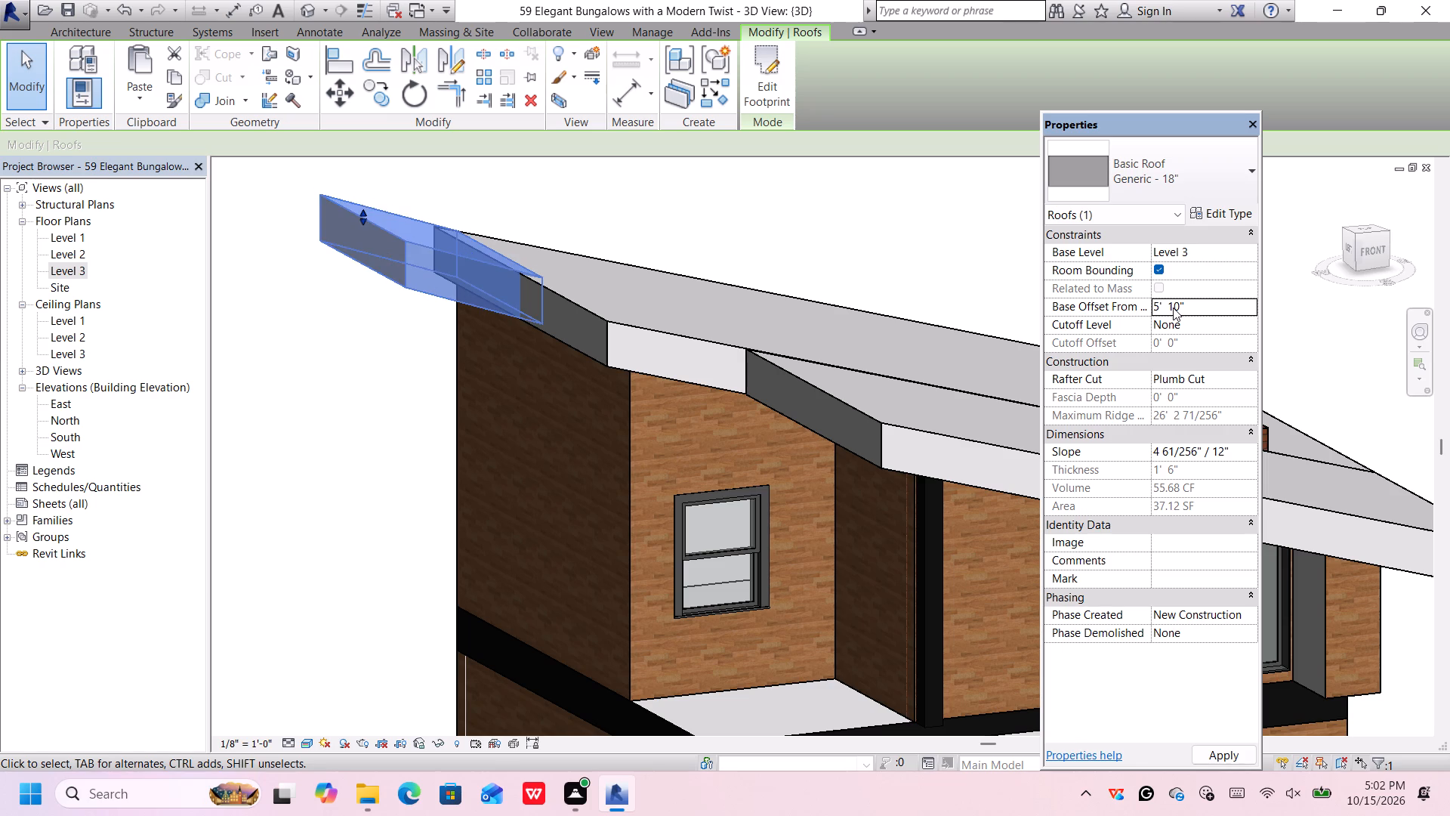
From the front, fine-tune the small roof's slope to about 4" / 12" so it follows the main roof.
{"action": "scroll", "coordinate": [637, 264], "scroll_direction": "down", "scroll_amount": 2}
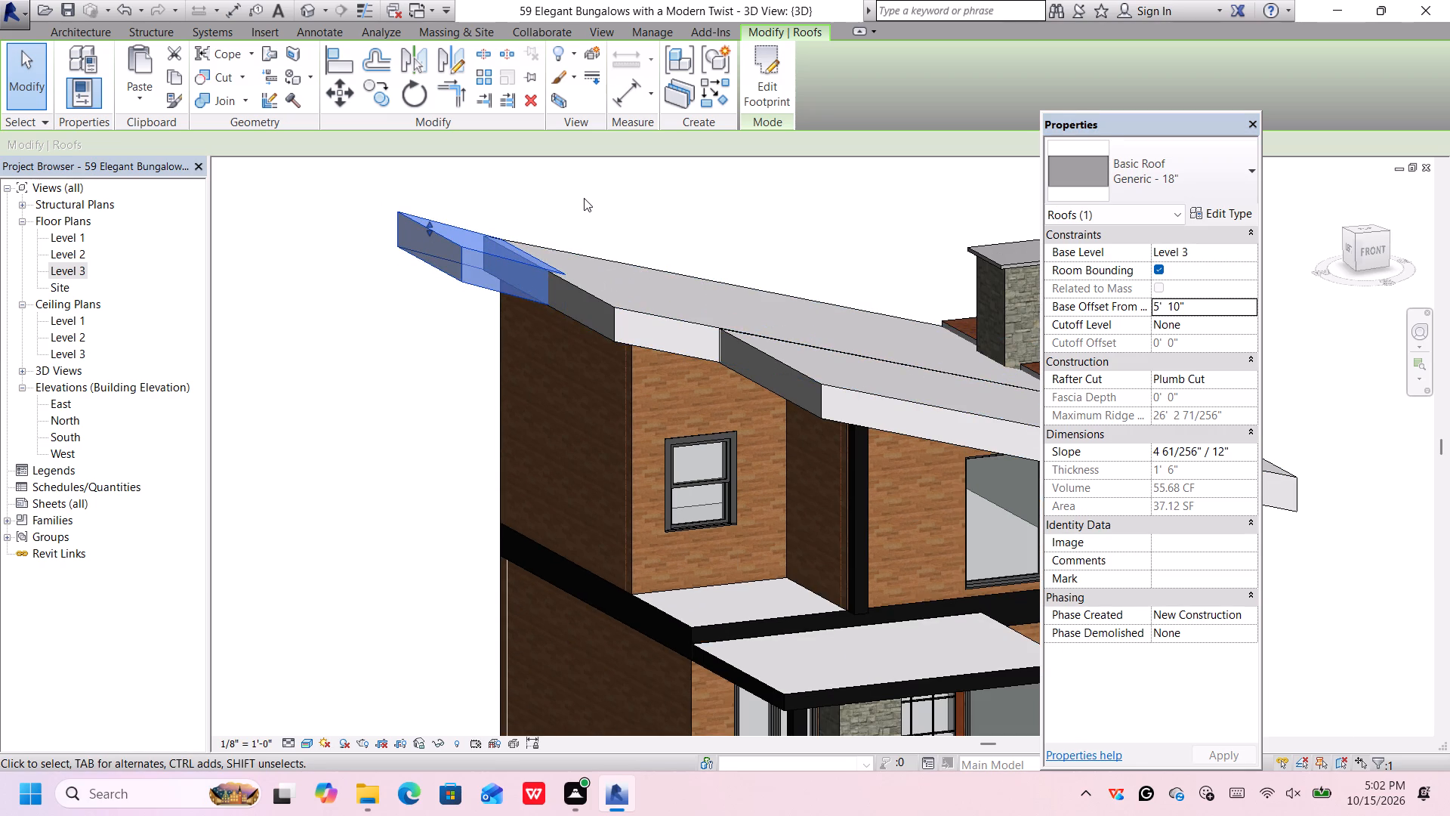
{"action": "middle_click_drag", "start_coordinate": [590, 209], "coordinate": [495, 180]}
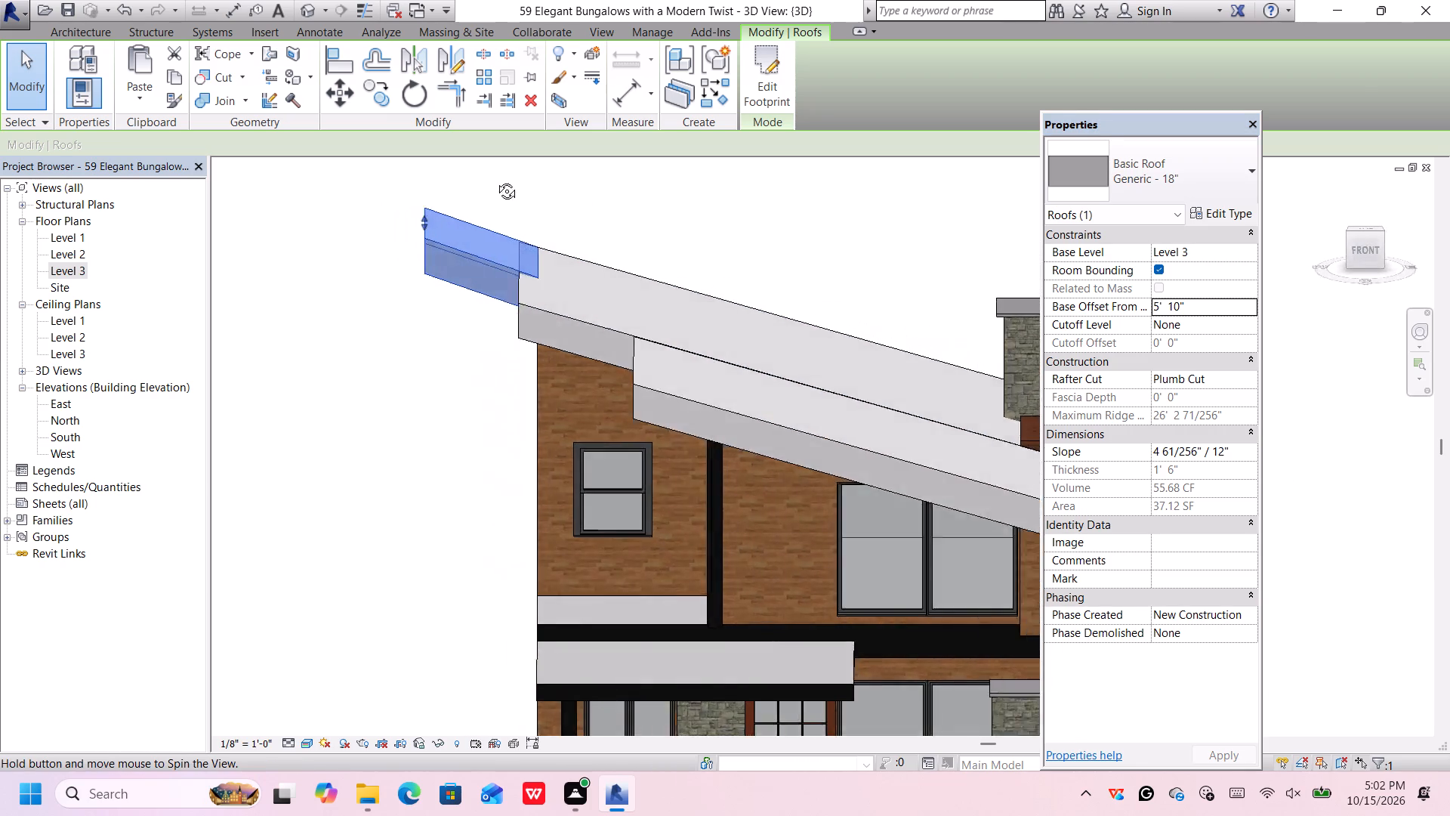
{"action": "middle_click_drag", "start_coordinate": [495, 180], "coordinate": [510, 138]}
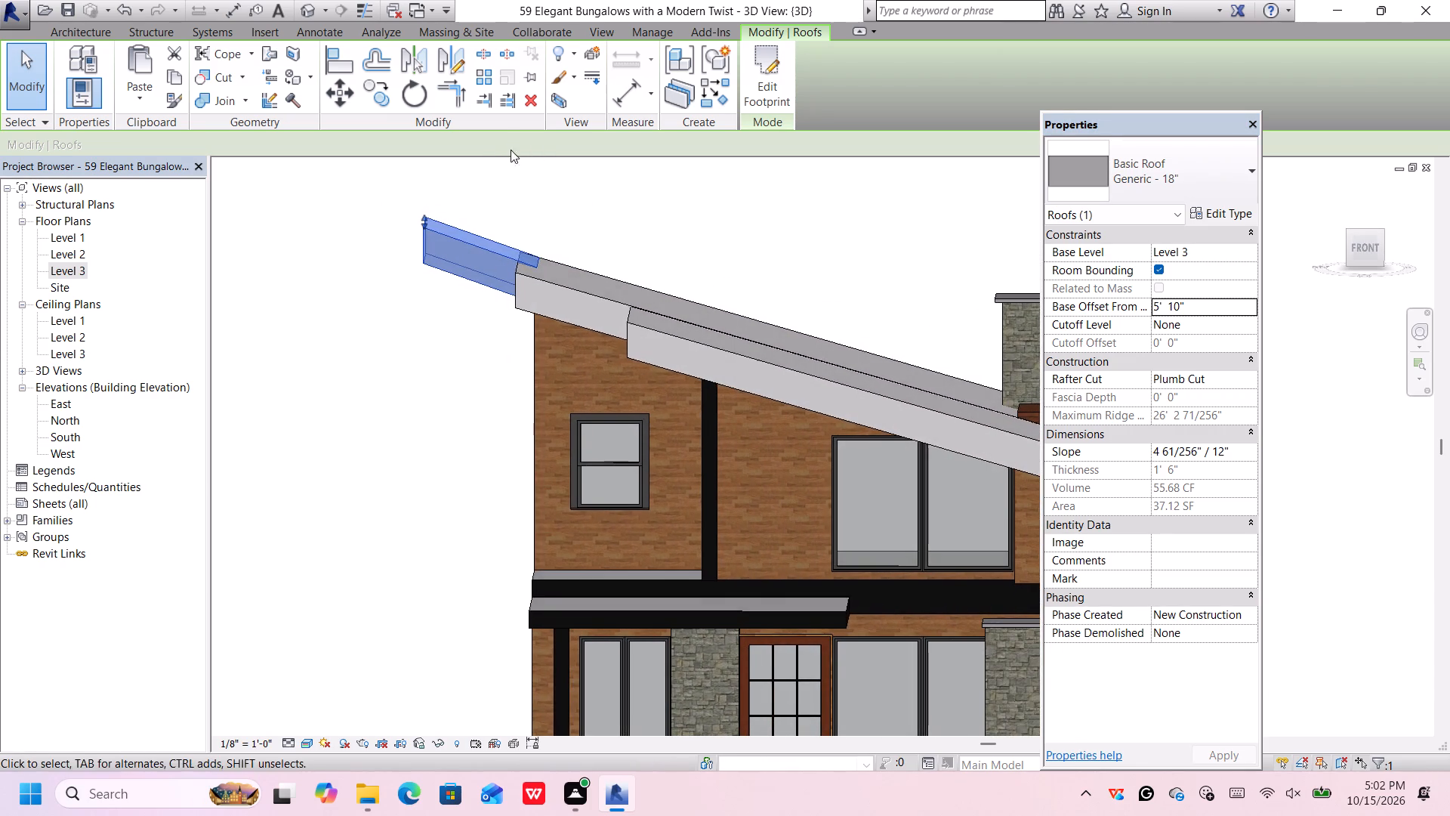
{"action": "scroll", "coordinate": [438, 220], "scroll_direction": "up", "scroll_amount": 2}
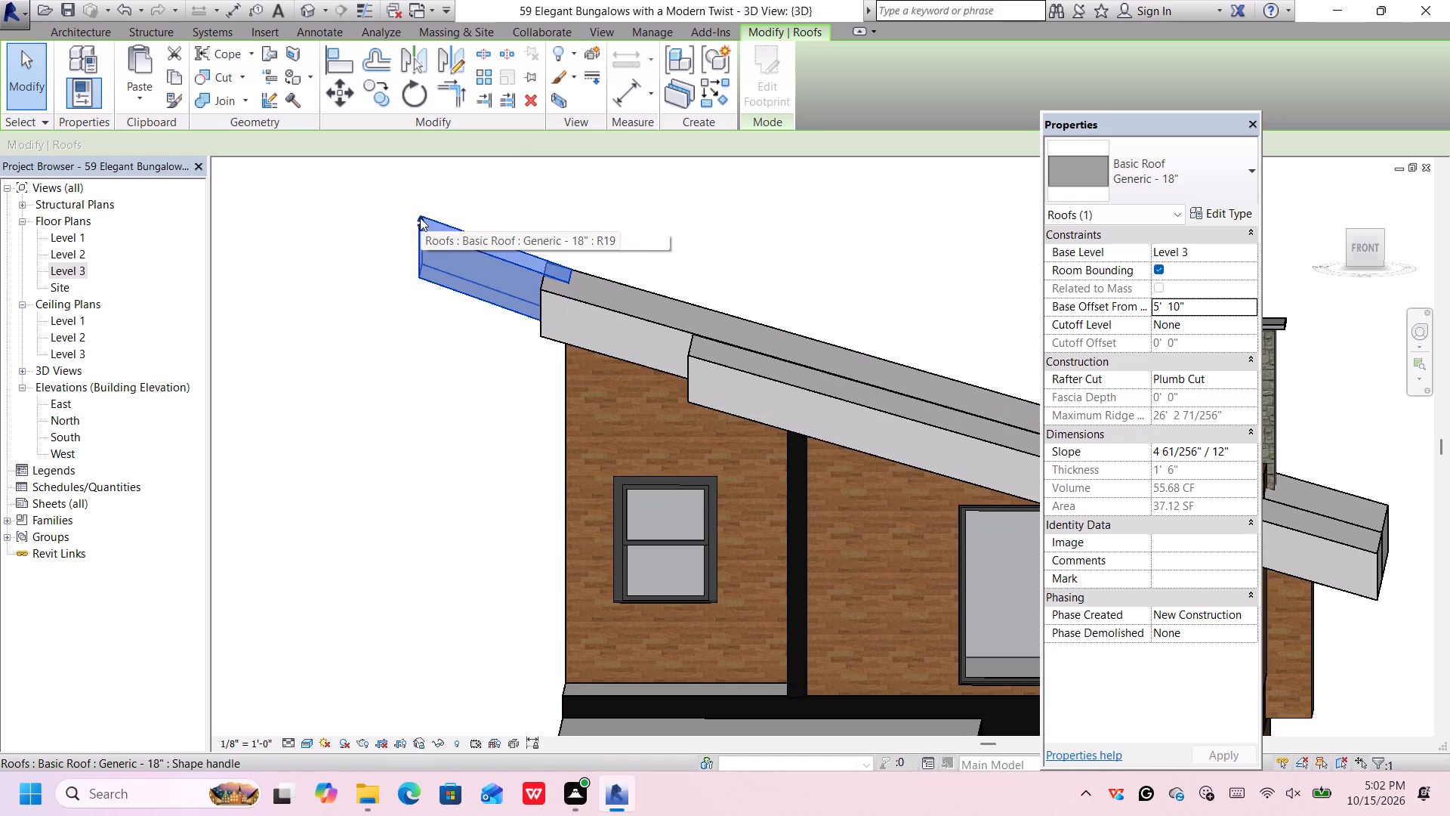
{"action": "left_click_drag", "start_coordinate": [420, 219], "coordinate": [430, 225]}
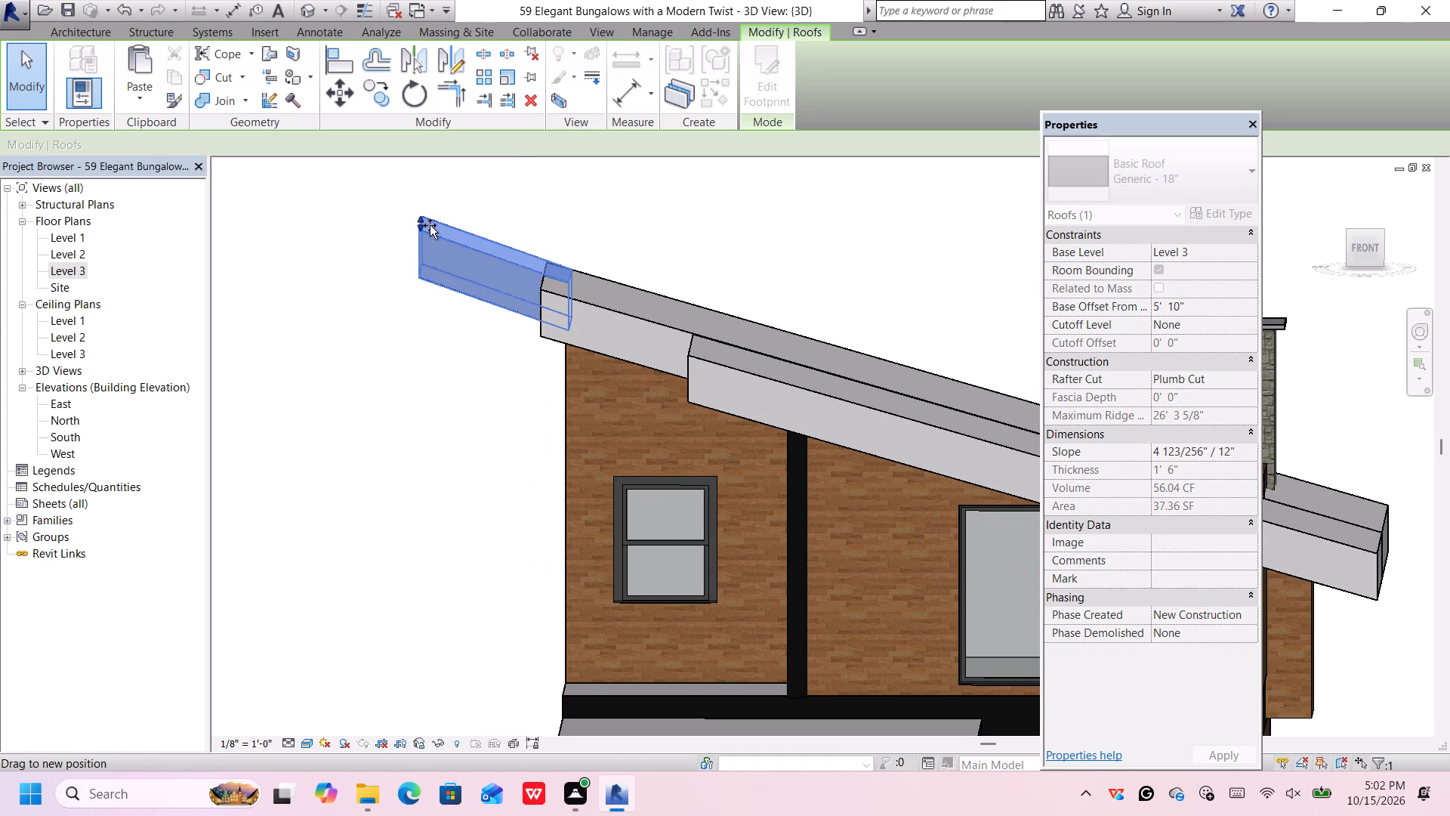
{"action": "left_click_drag", "start_coordinate": [430, 225], "coordinate": [432, 227]}
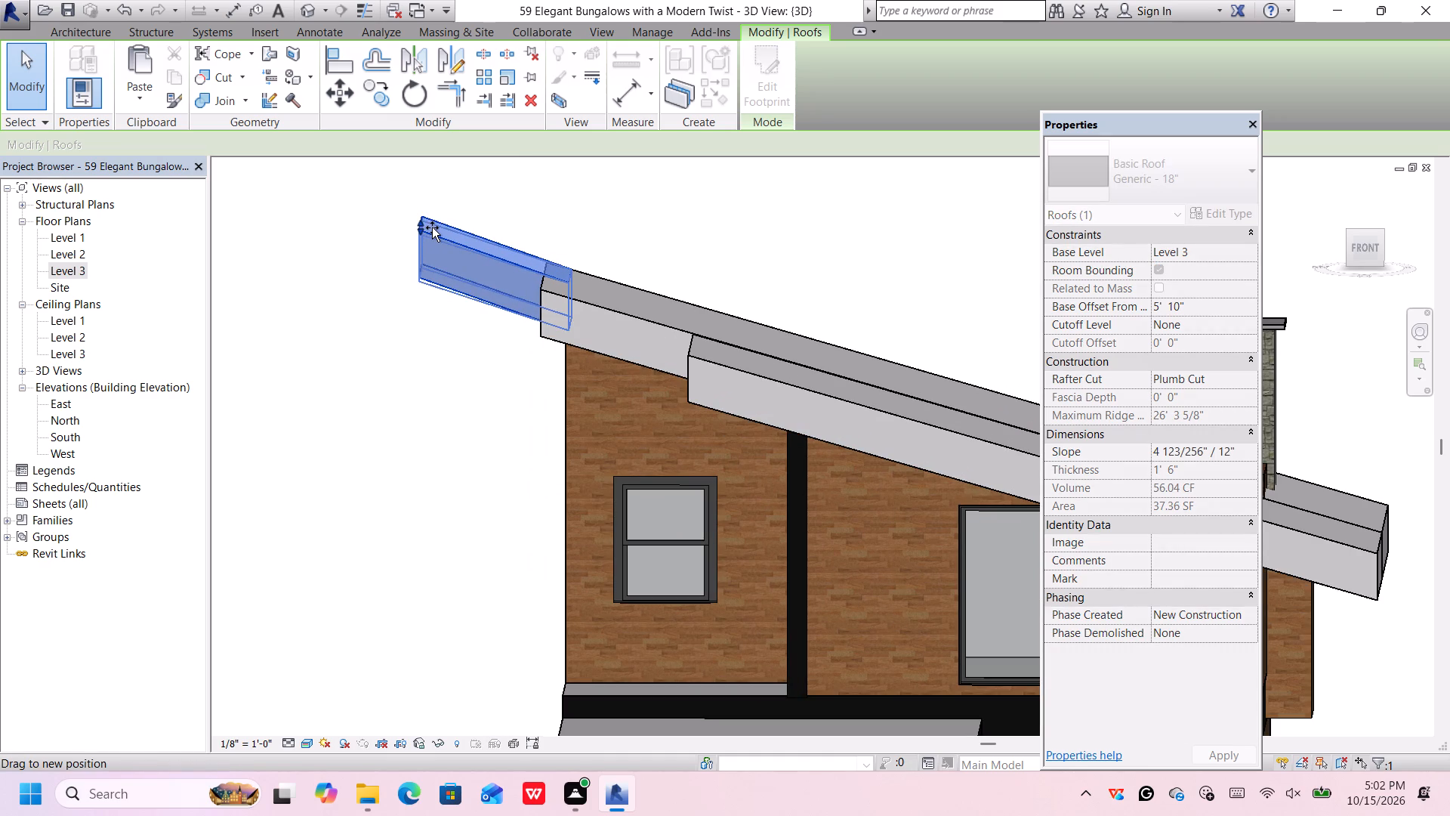
{"action": "left_click_drag", "start_coordinate": [432, 227], "coordinate": [432, 227]}
{"action": "scroll", "coordinate": [545, 230], "scroll_direction": "down", "scroll_amount": 3}
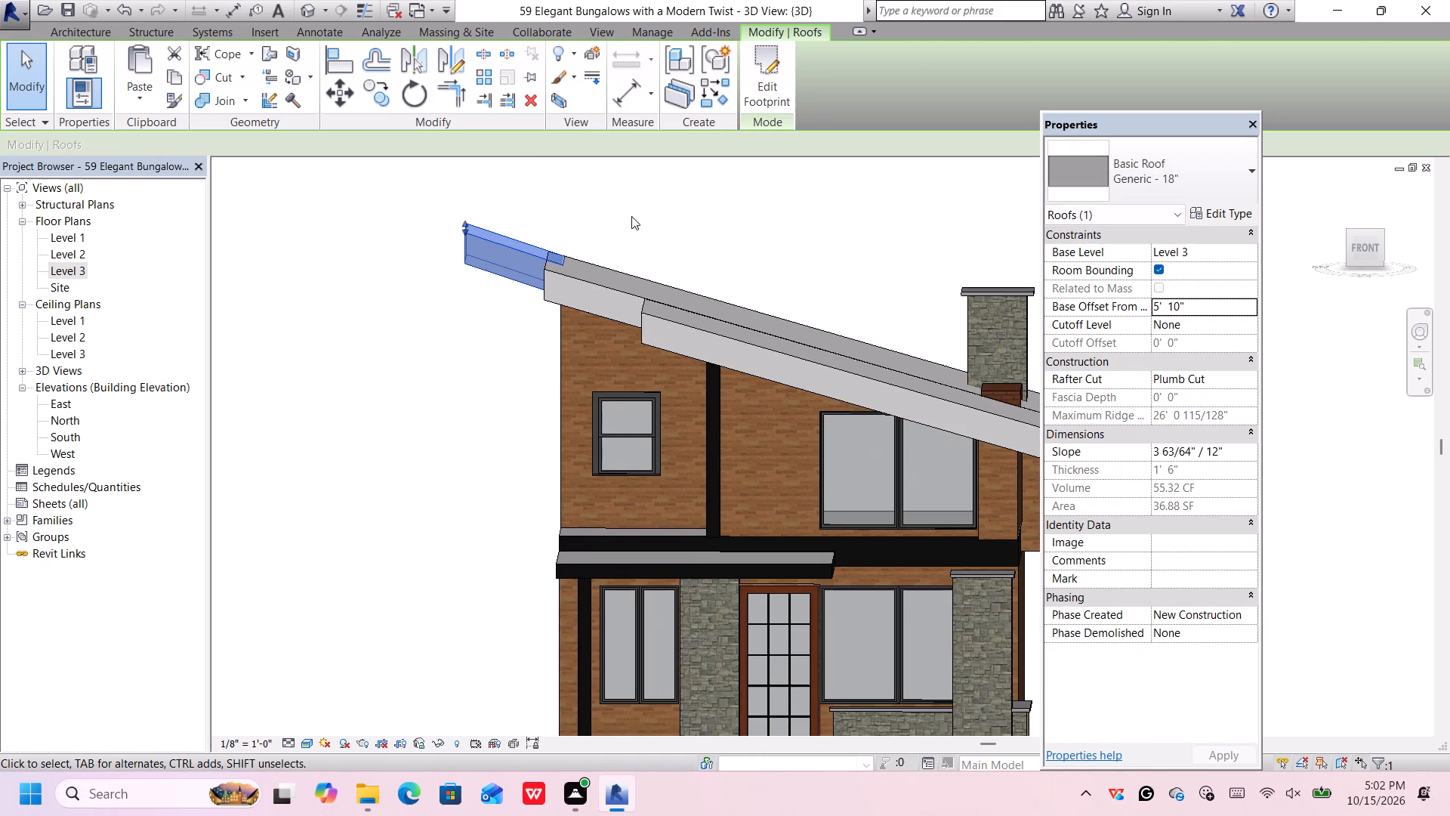
{"action": "left_click", "coordinate": [632, 218]}
Change the structure layer material of the Generic - 18" roof type to Stainless Steel.
{"action": "scroll", "coordinate": [640, 230], "scroll_direction": "down", "scroll_amount": 2}
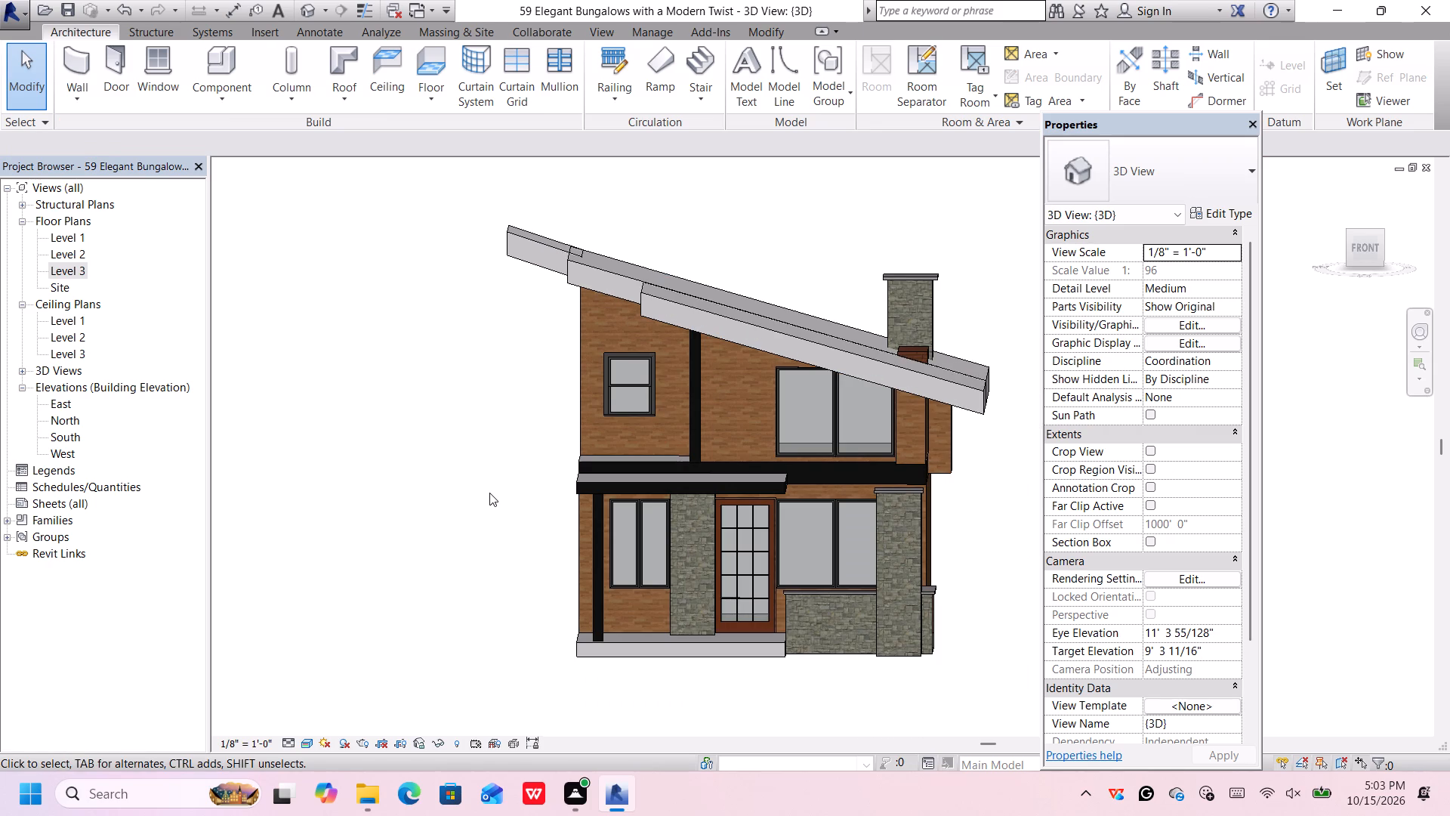
{"action": "left_click", "coordinate": [784, 332]}
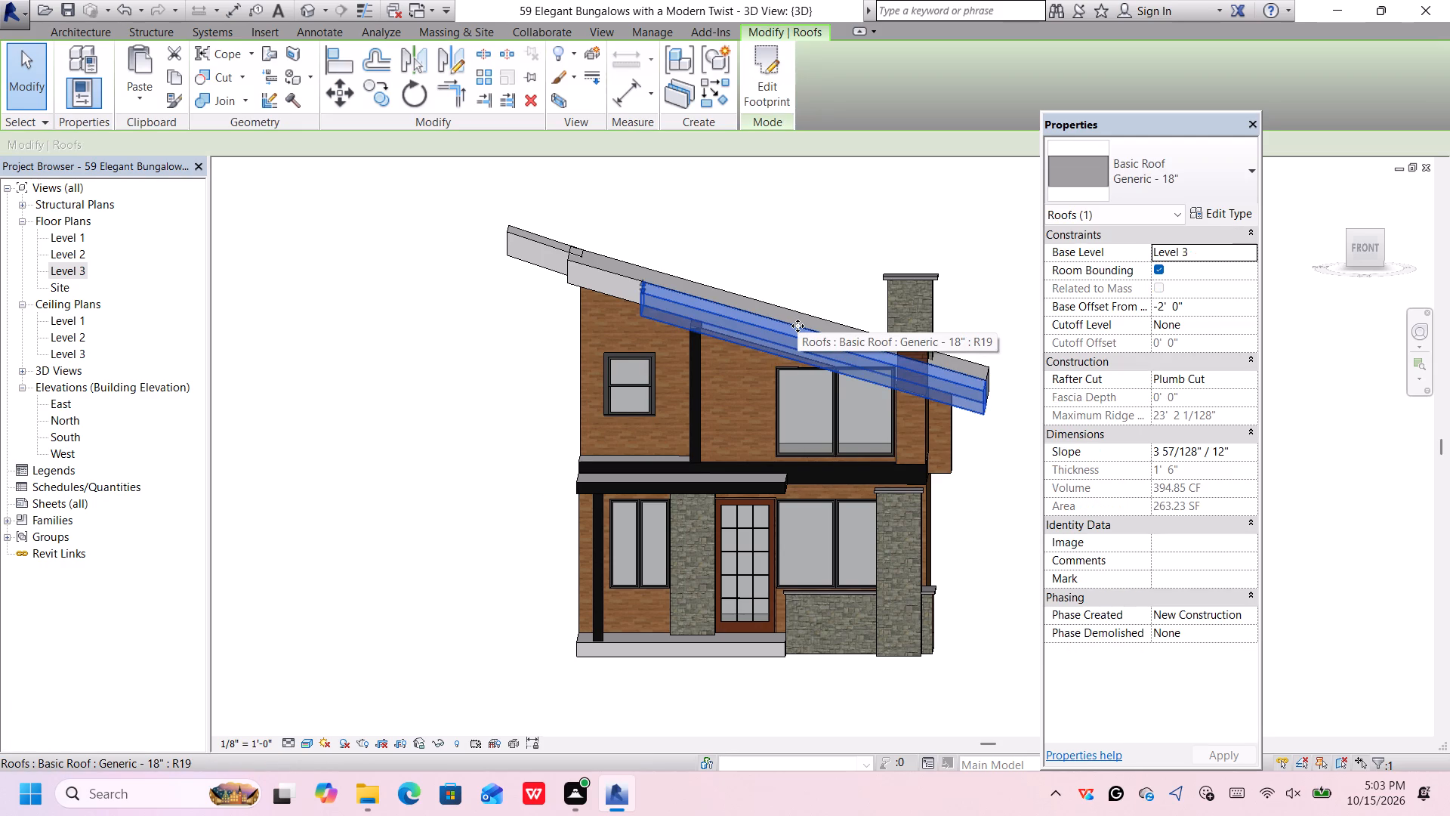
{"action": "left_click", "coordinate": [1231, 218]}
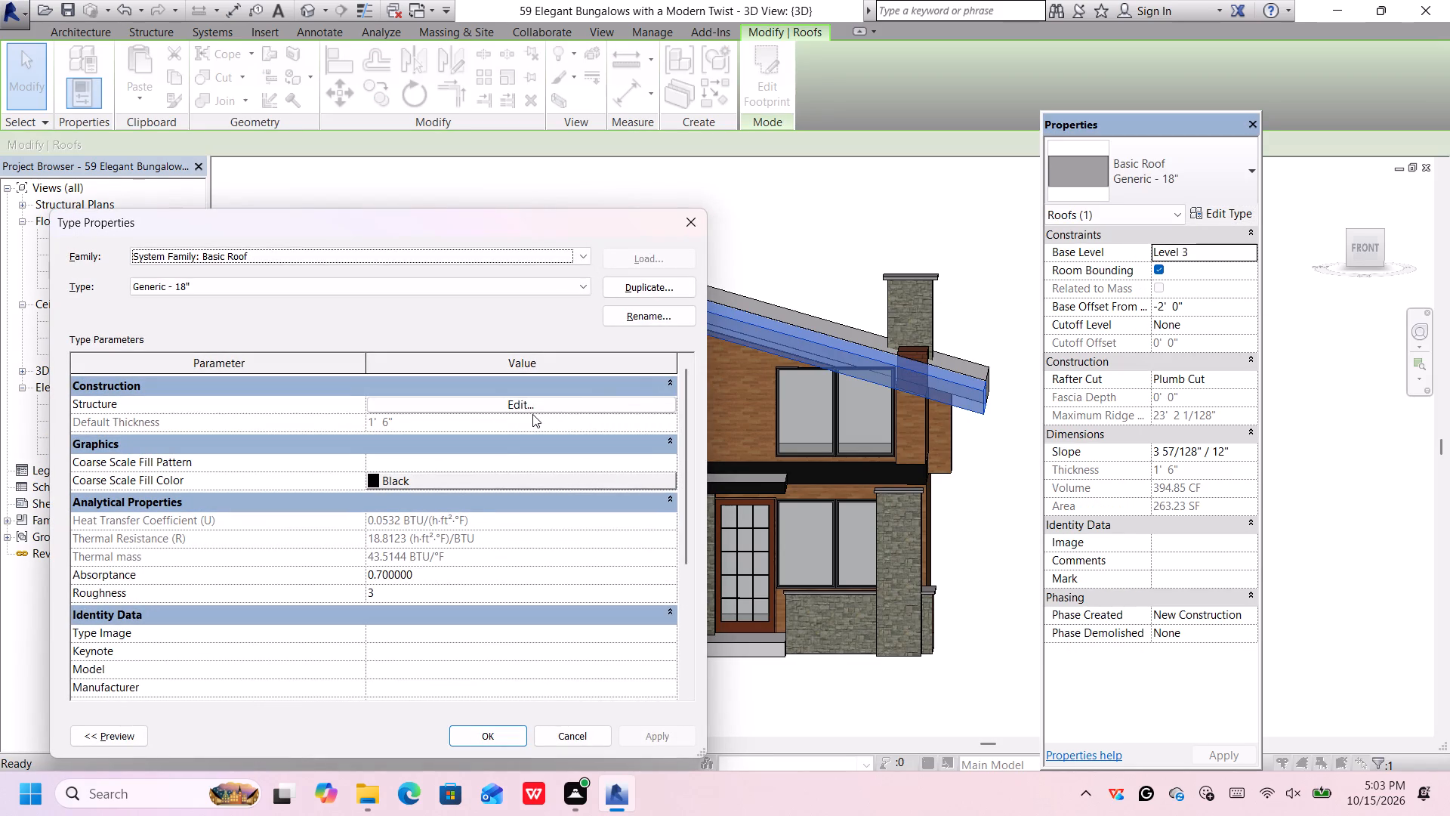
{"action": "left_click", "coordinate": [536, 408]}
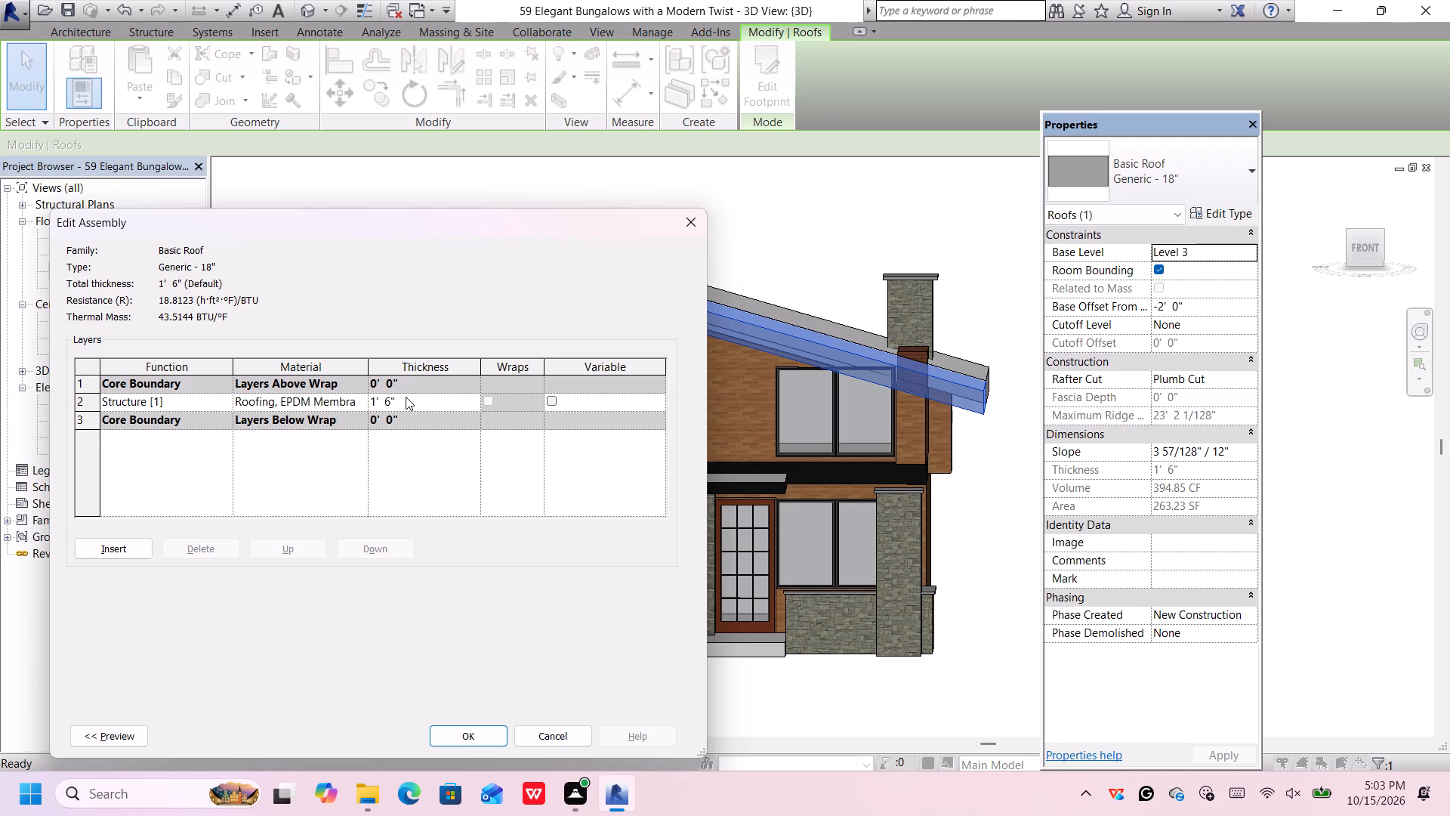
{"action": "left_click", "coordinate": [362, 405]}
{"action": "left_click", "coordinate": [362, 398]}
{"action": "scroll", "coordinate": [260, 427], "scroll_direction": "up", "scroll_amount": 2}
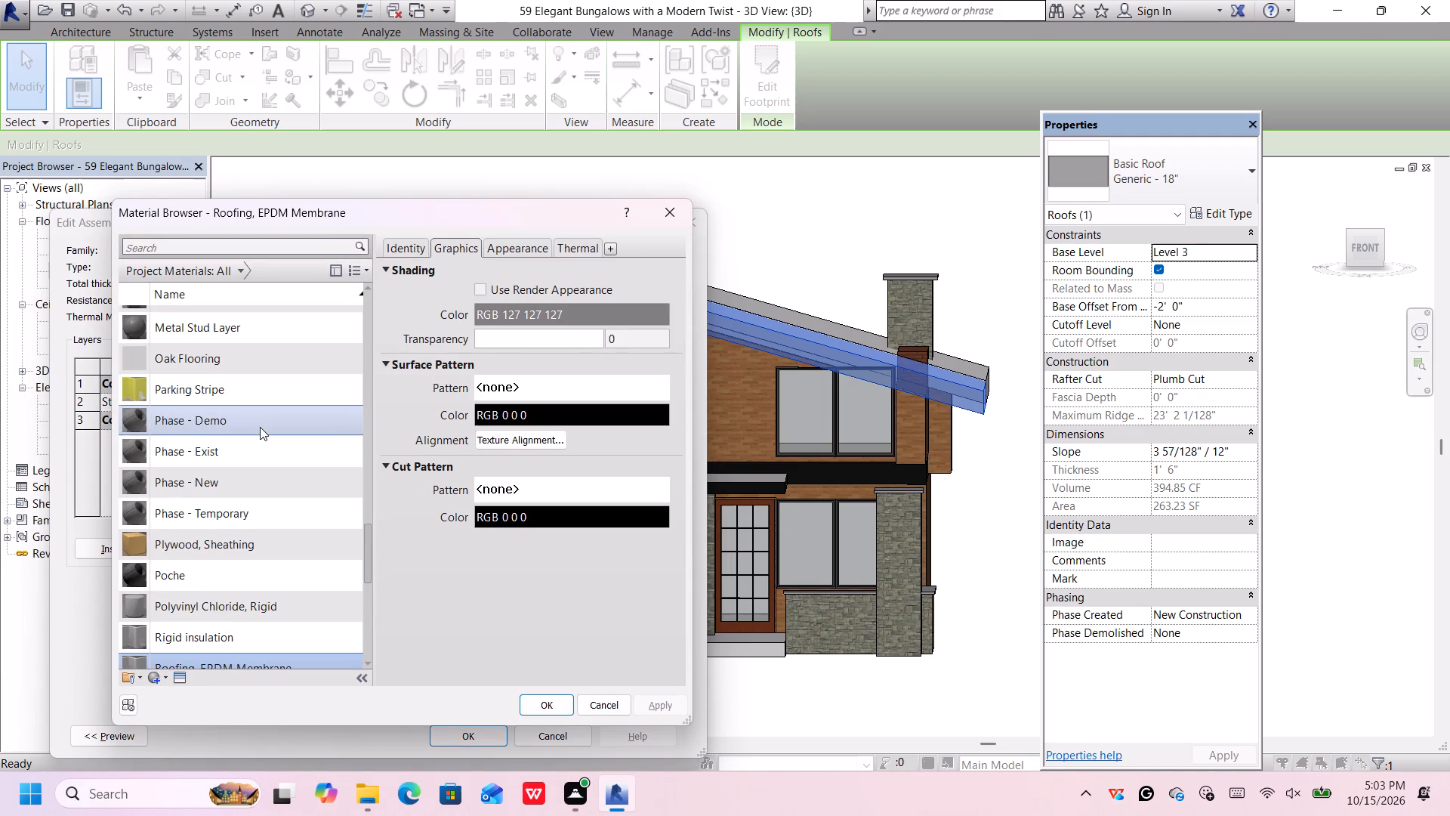
{"action": "scroll", "coordinate": [260, 430], "scroll_direction": "down", "scroll_amount": 4}
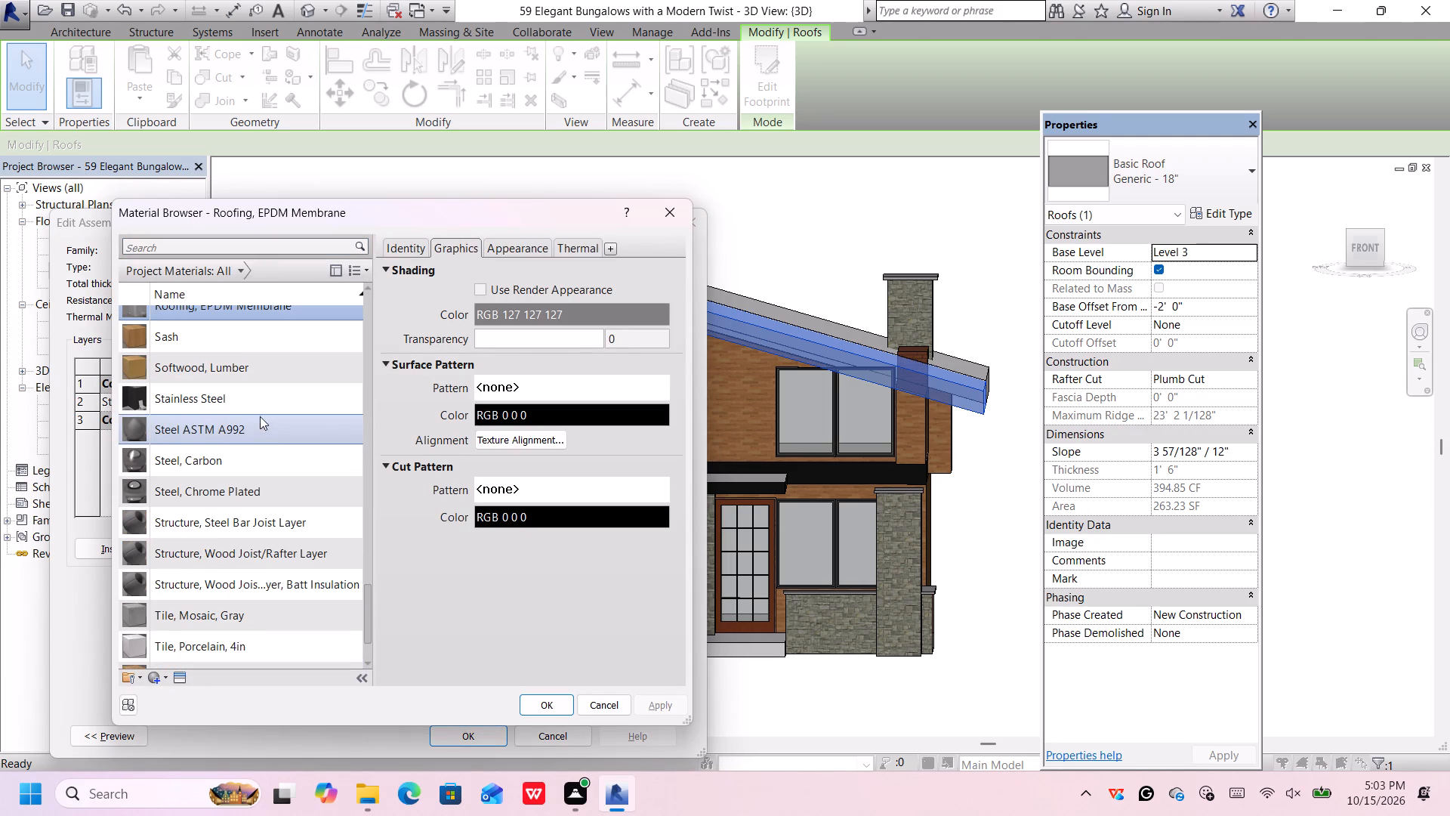
{"action": "left_click", "coordinate": [261, 405]}
{"action": "left_click", "coordinate": [541, 701]}
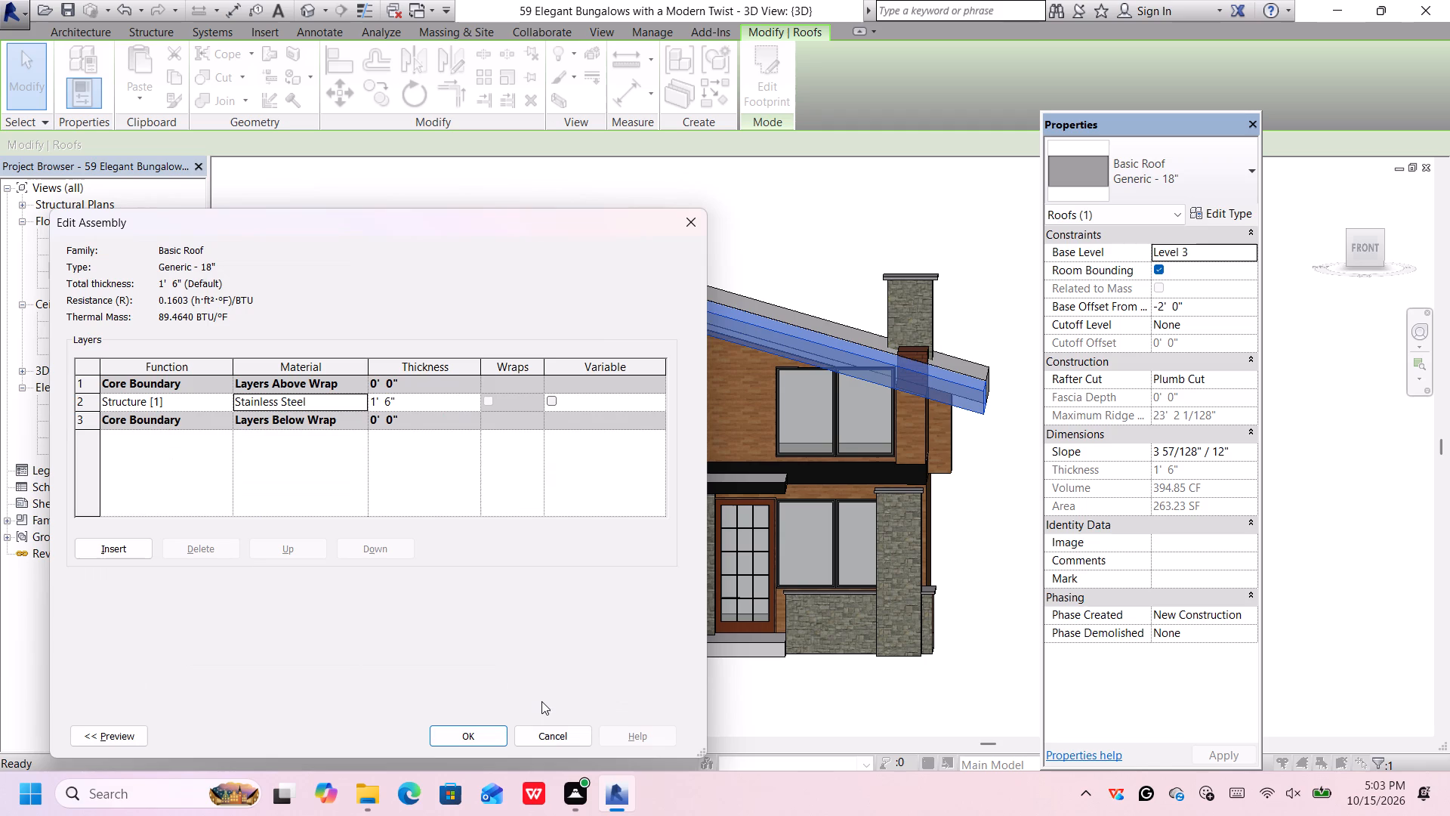
{"action": "left_click", "coordinate": [490, 740]}
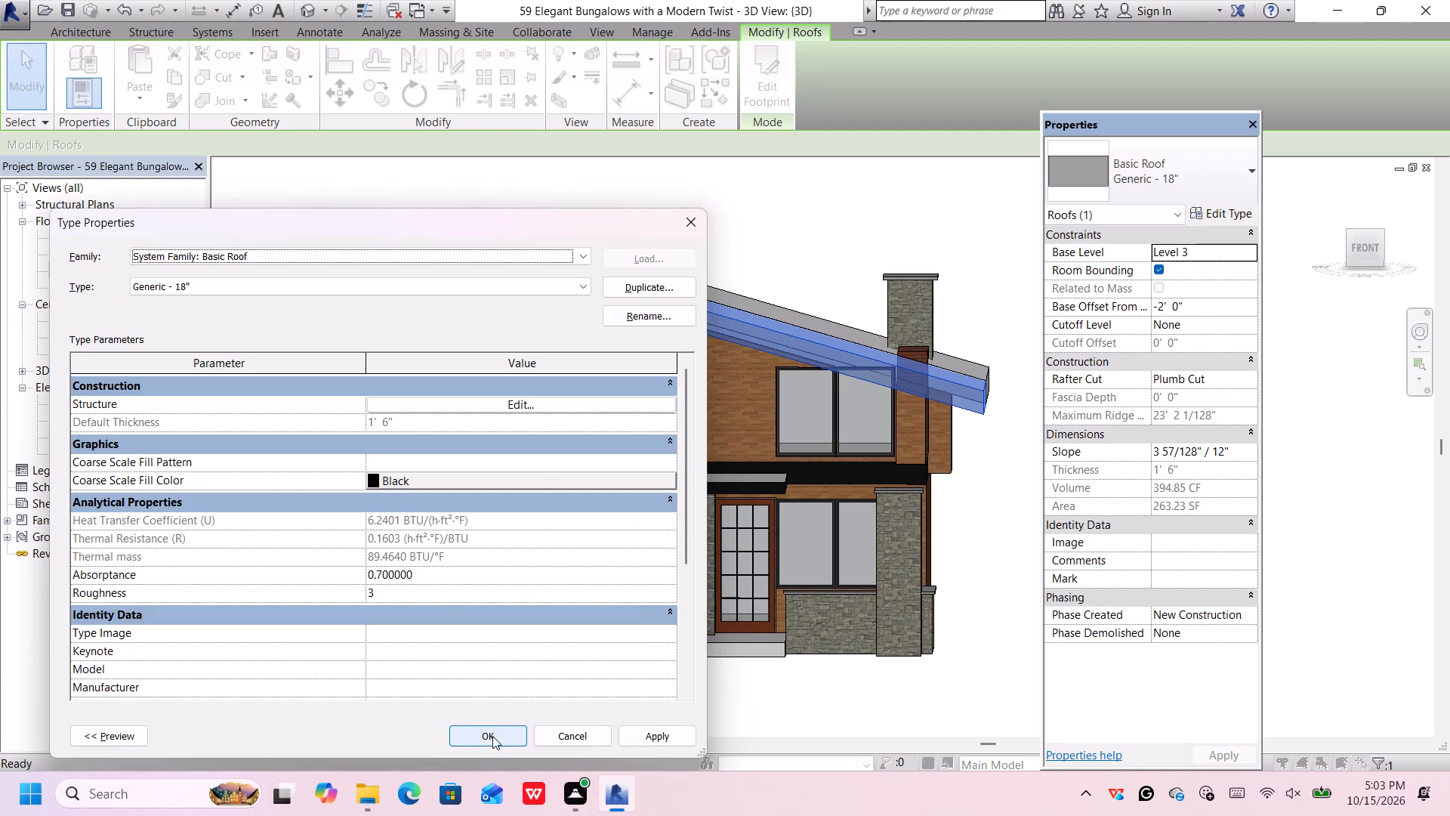
{"action": "left_click", "coordinate": [494, 737]}
{"action": "left_click", "coordinate": [484, 620]}
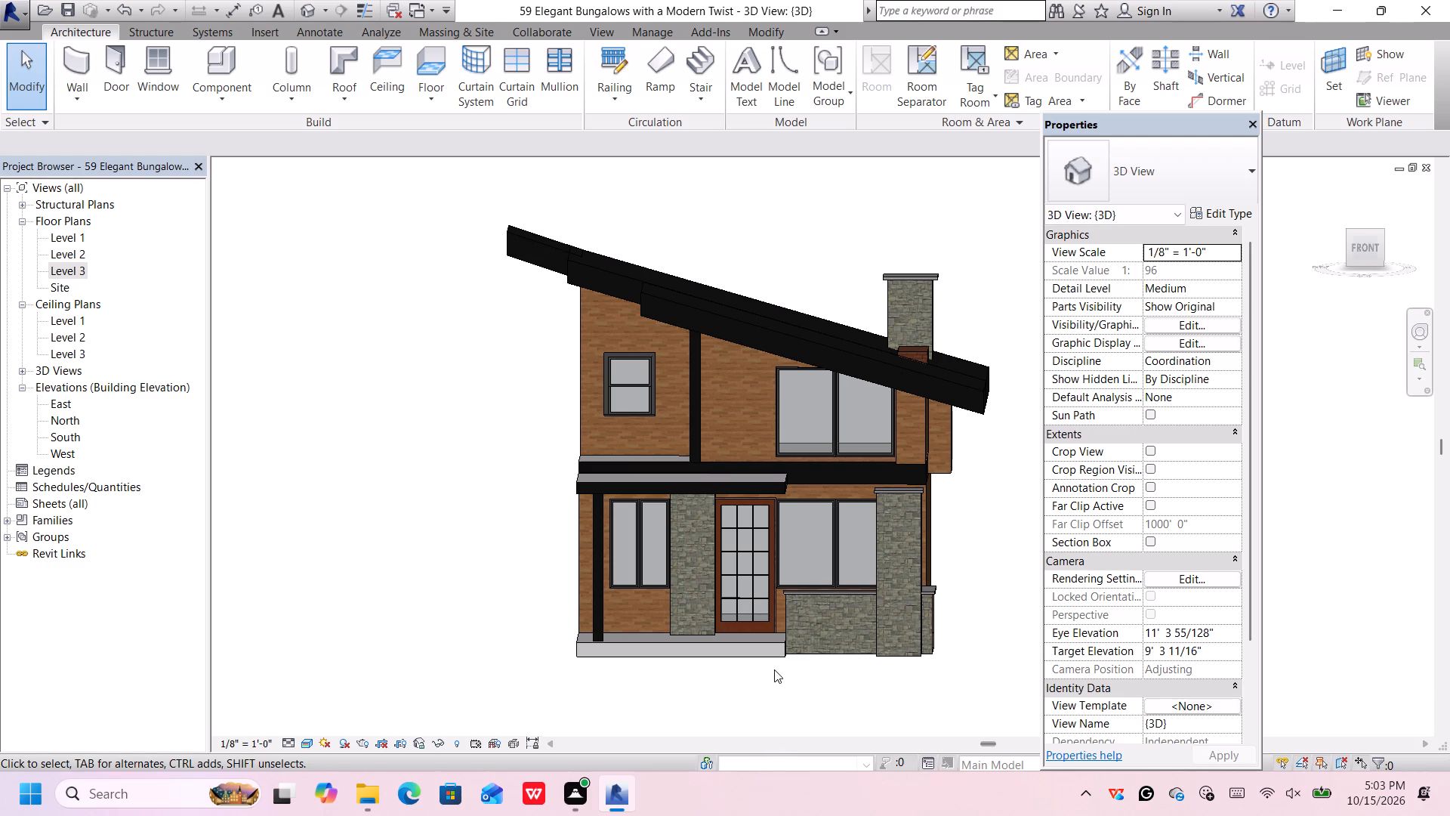
In the Level 1 floor plan, place a rotated 60" x 30" desk beside the west wall, about 4' 6" from the north wall.
{"action": "middle_click_drag", "start_coordinate": [714, 691], "coordinate": [705, 712]}
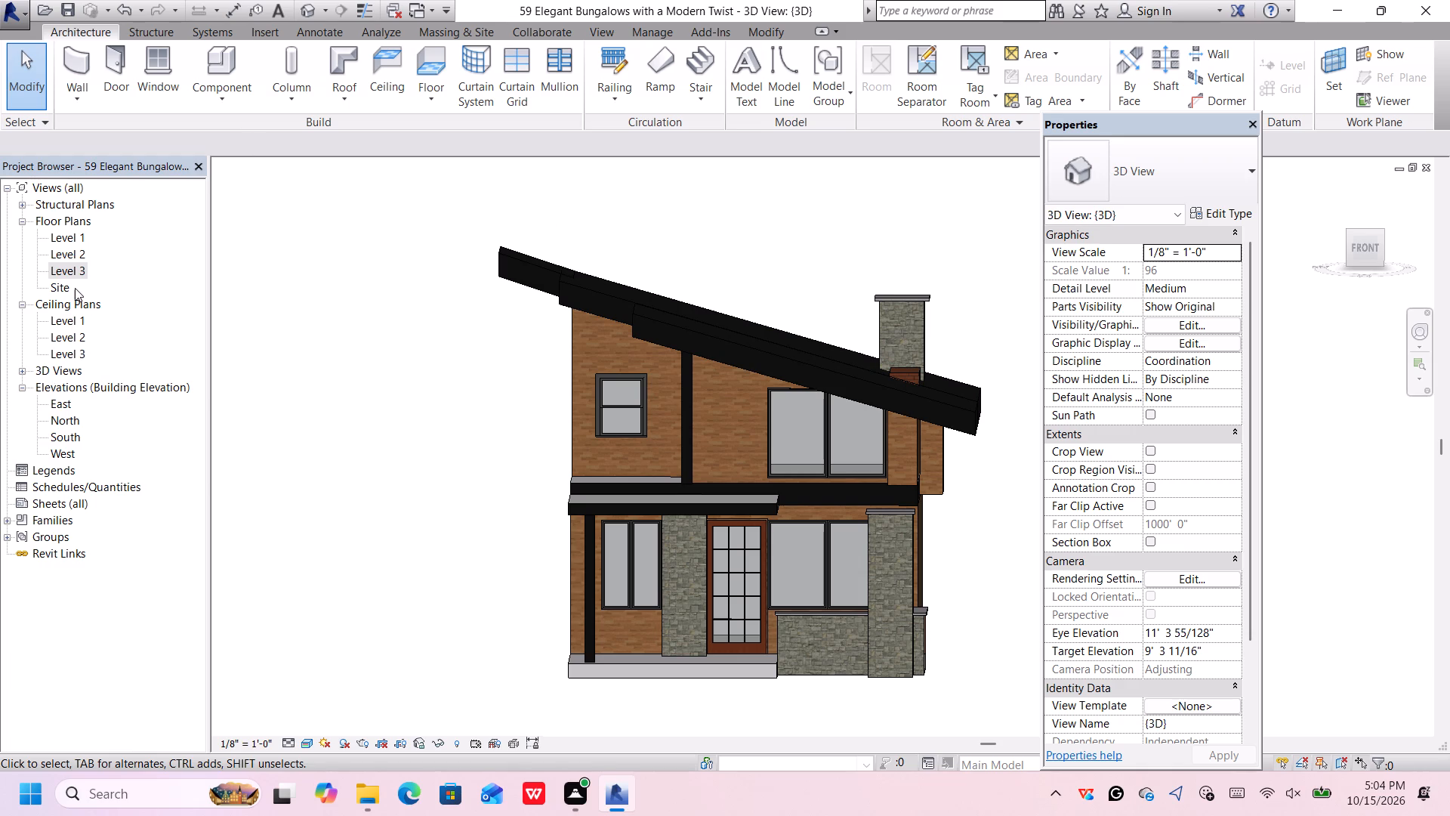
{"action": "double_click", "coordinate": [60, 237]}
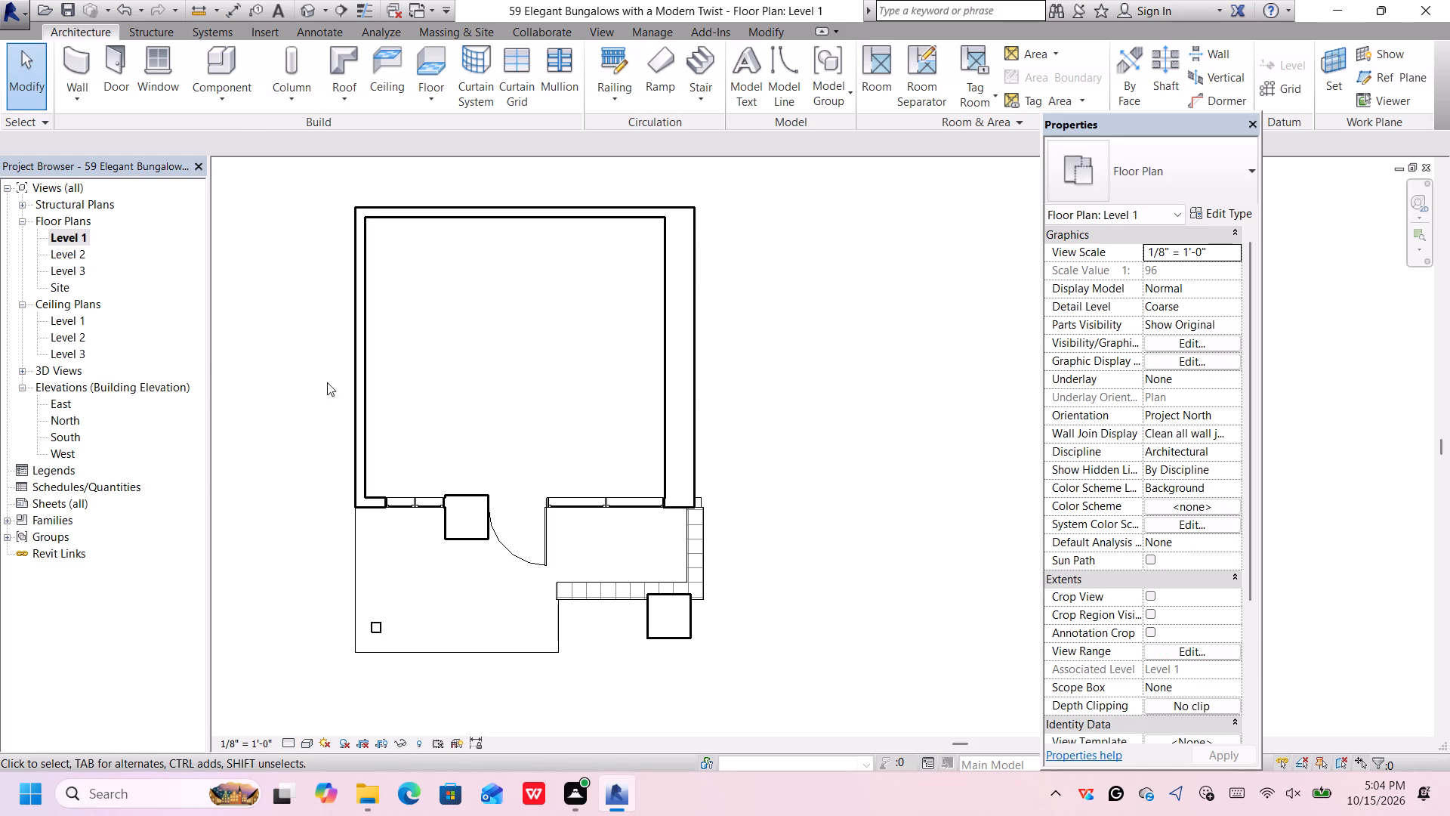
{"action": "left_click", "coordinate": [211, 54]}
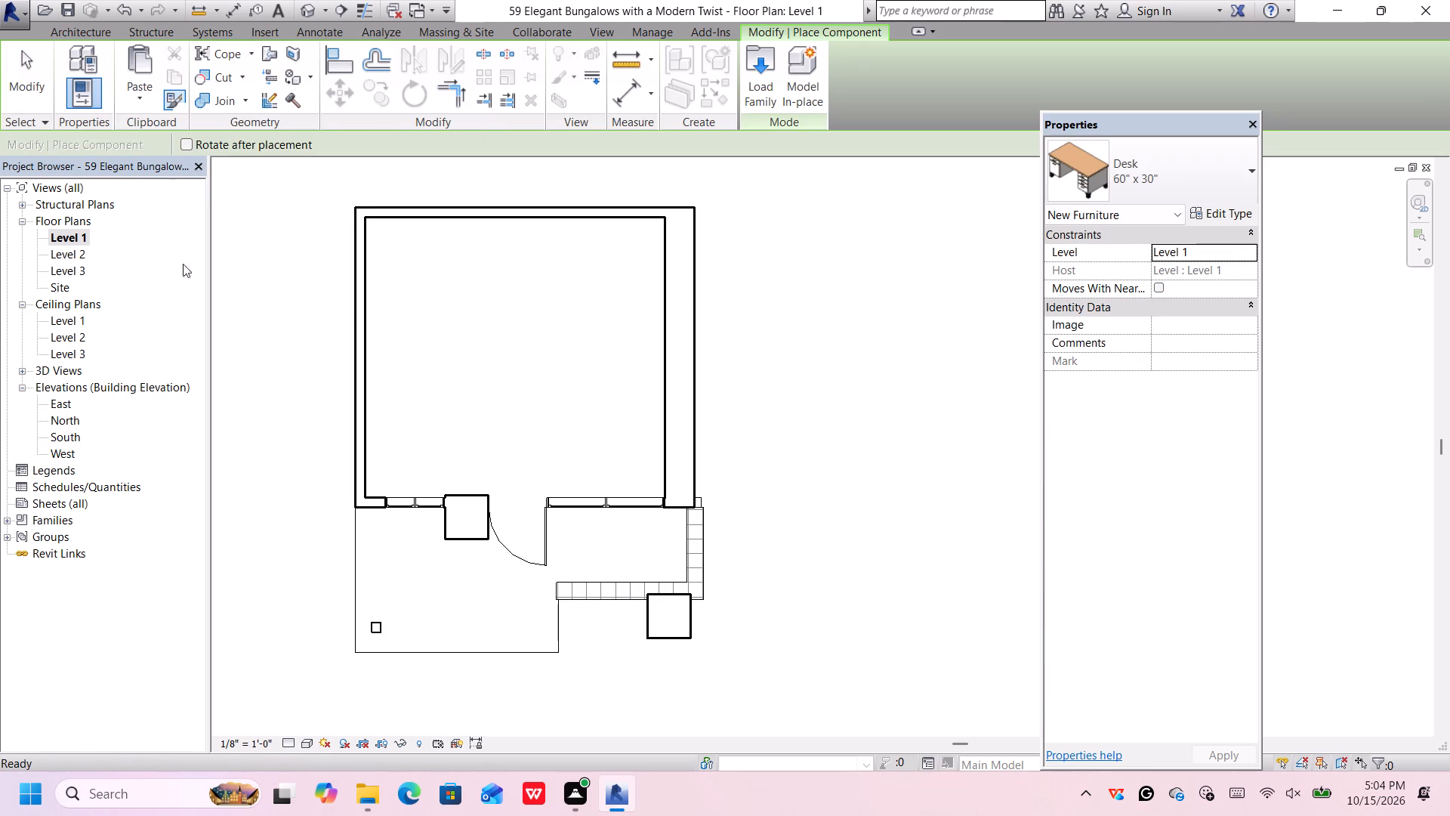
{"action": "key", "text": "space"}
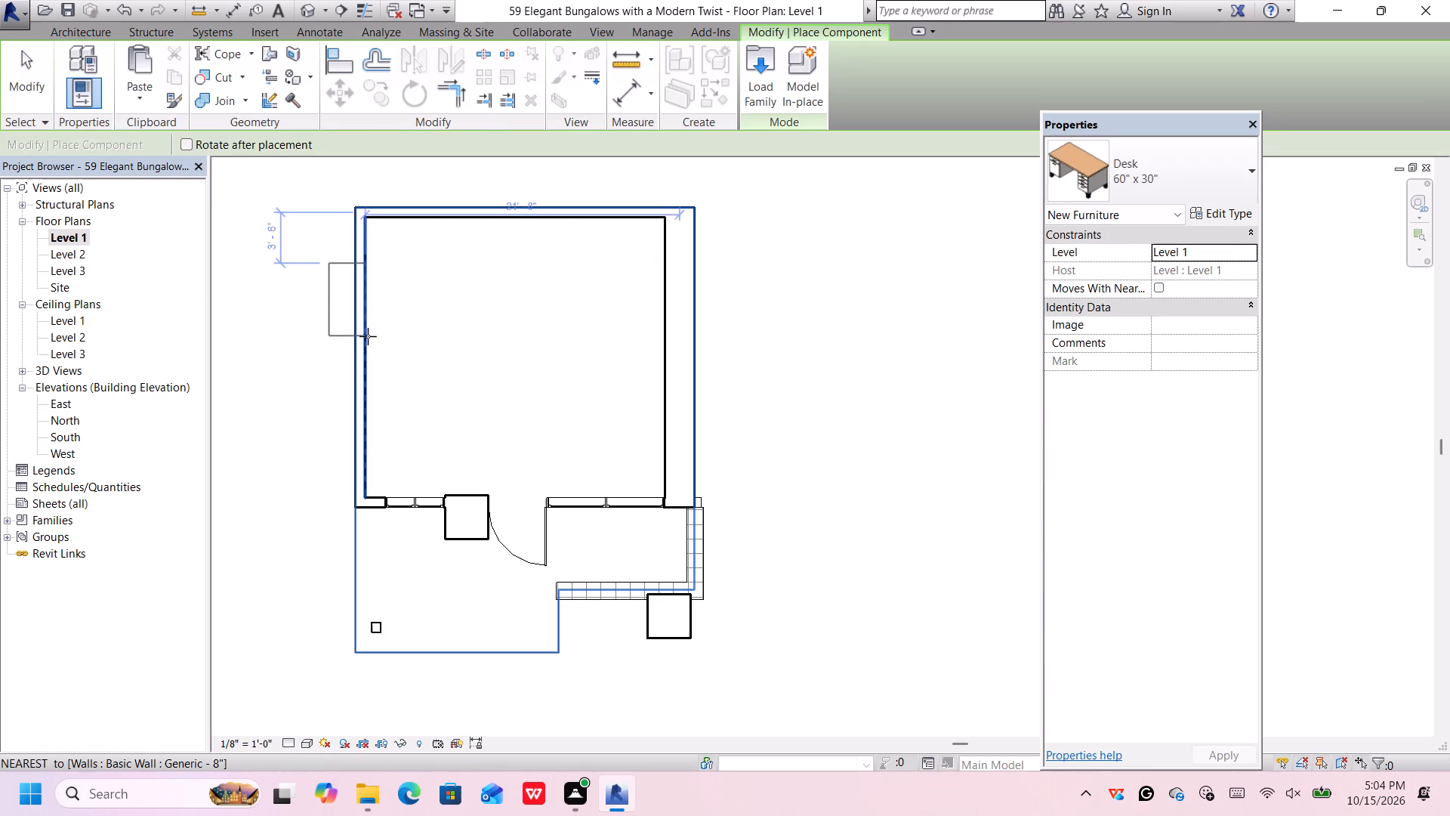
{"action": "left_click", "coordinate": [413, 349]}
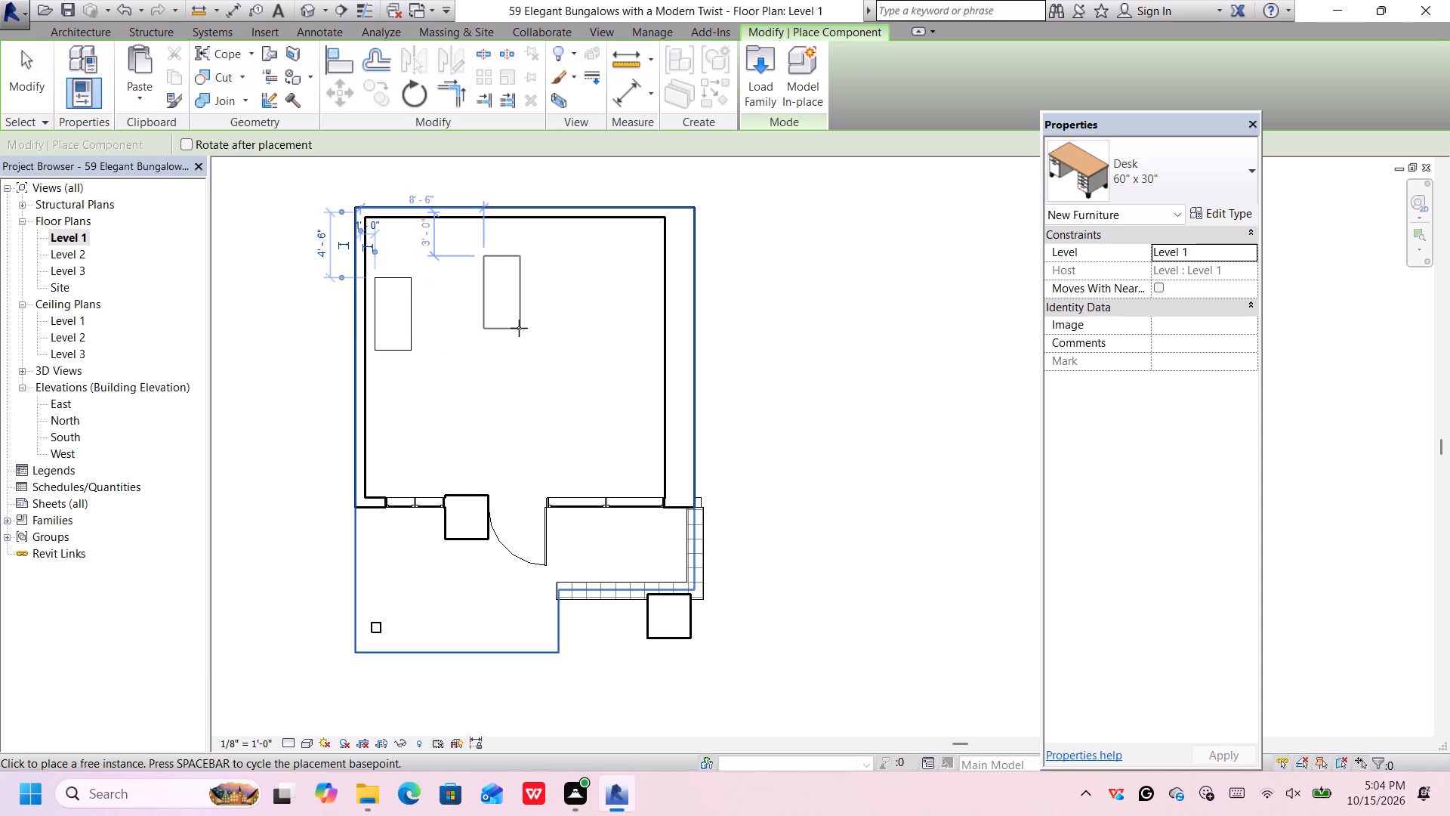
Start loading a family and go to the Furniture > Seating folder of the US Imperial library.
{"action": "left_click", "coordinate": [760, 85]}
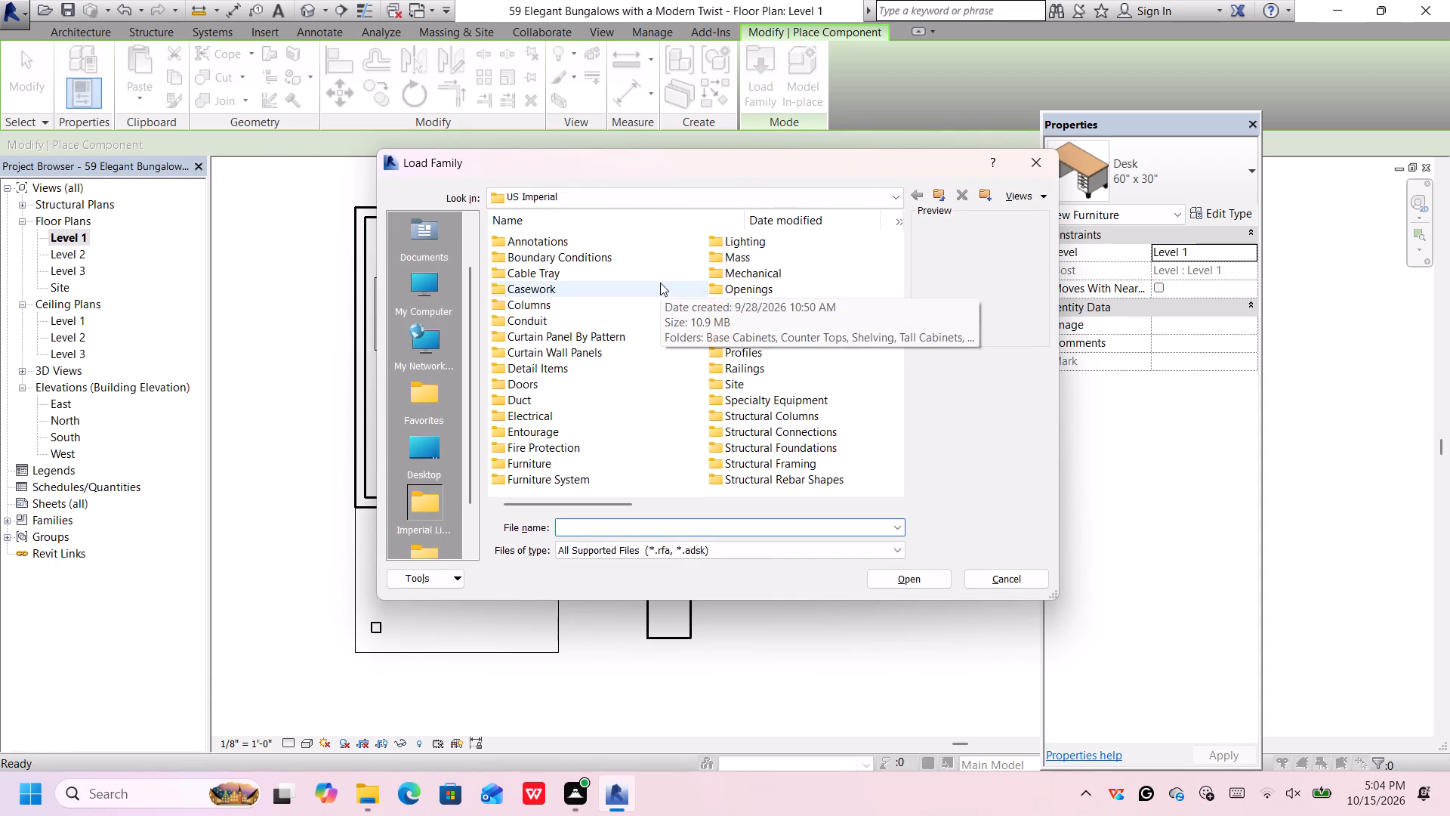
{"action": "double_click", "coordinate": [660, 278]}
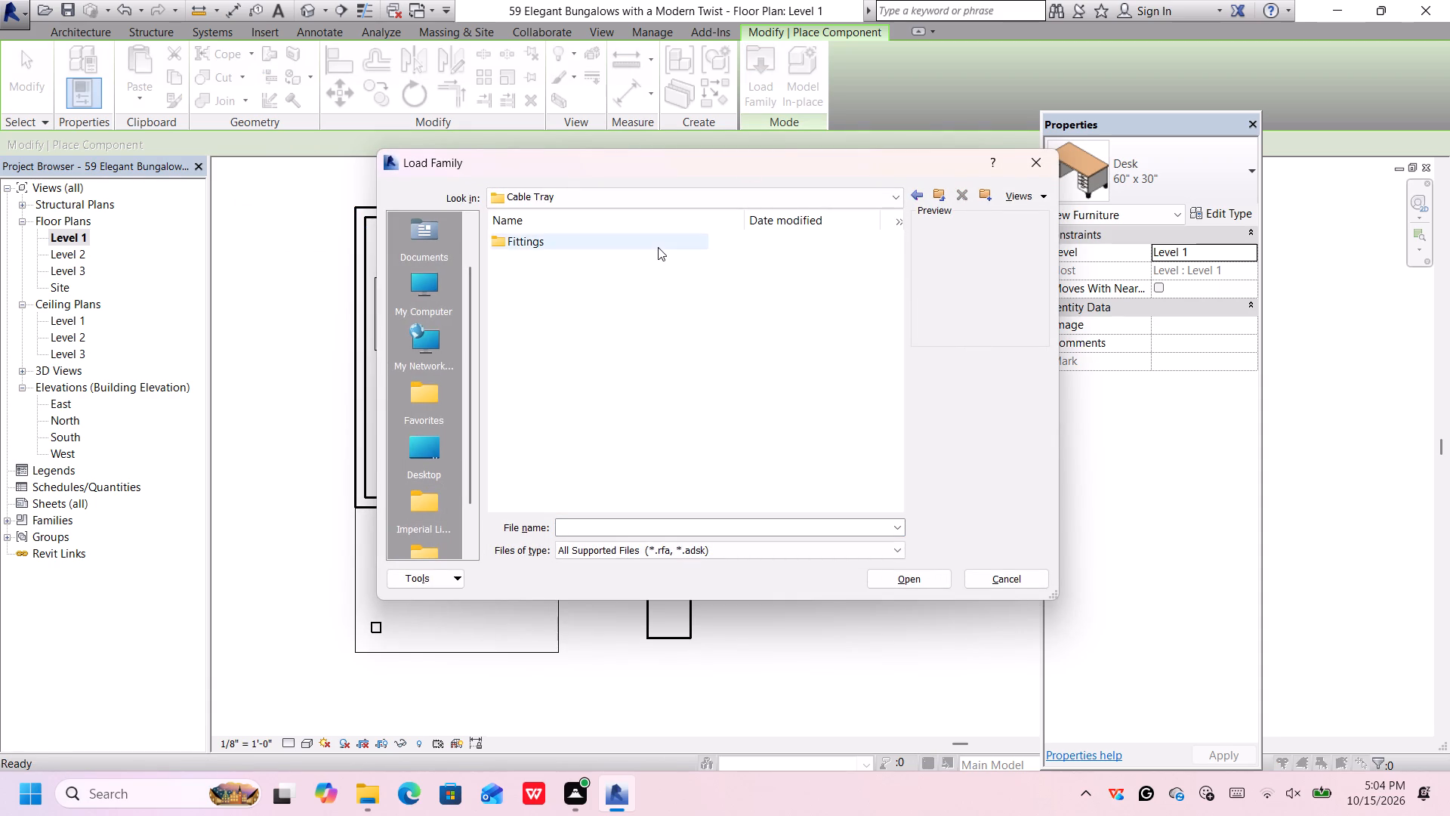
{"action": "double_click", "coordinate": [658, 246]}
{"action": "left_click", "coordinate": [658, 246]}
{"action": "left_click", "coordinate": [657, 258]}
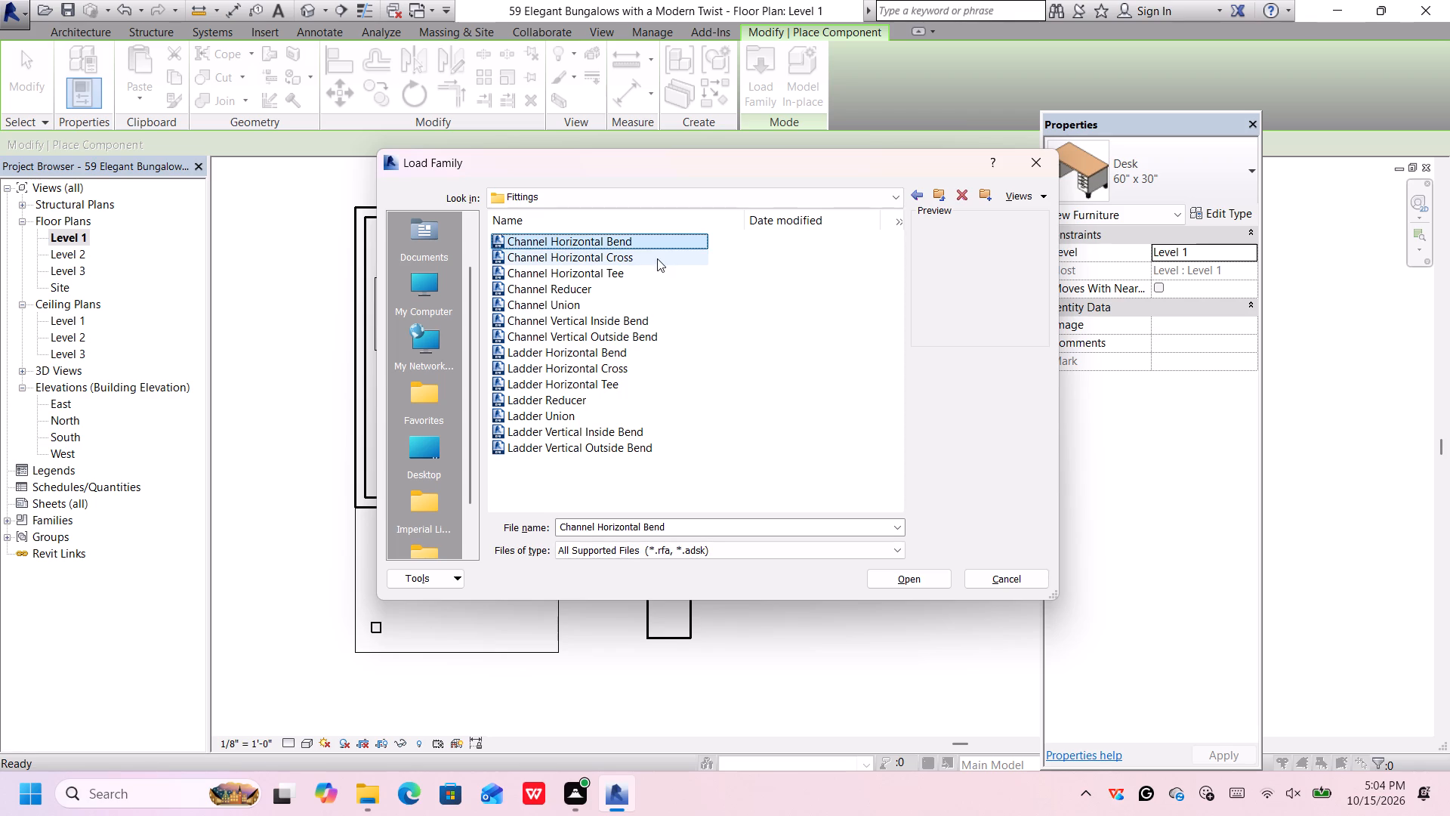
{"action": "left_click", "coordinate": [920, 192]}
{"action": "left_click", "coordinate": [920, 192]}
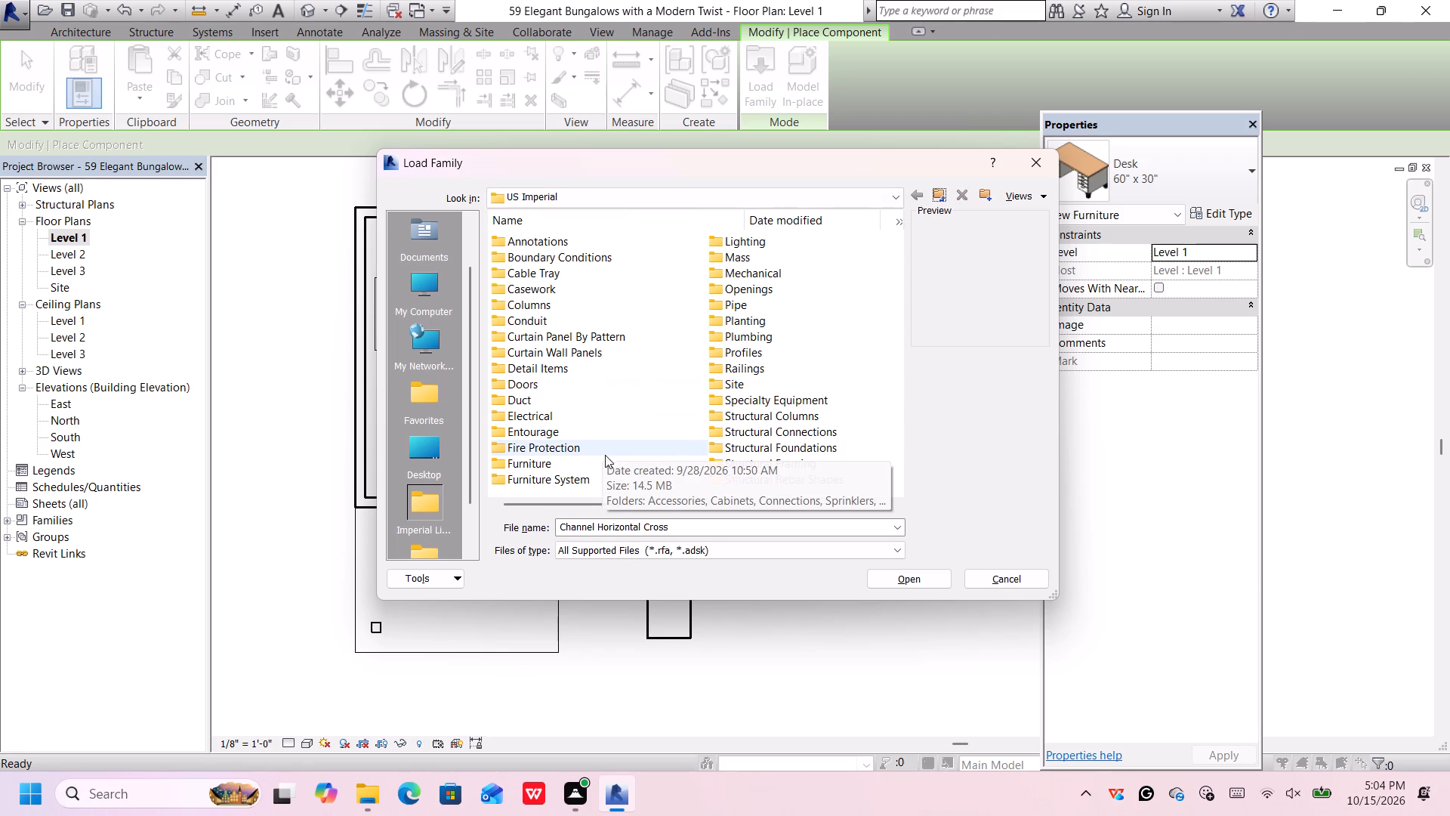
{"action": "left_click", "coordinate": [588, 467]}
{"action": "double_click", "coordinate": [584, 462]}
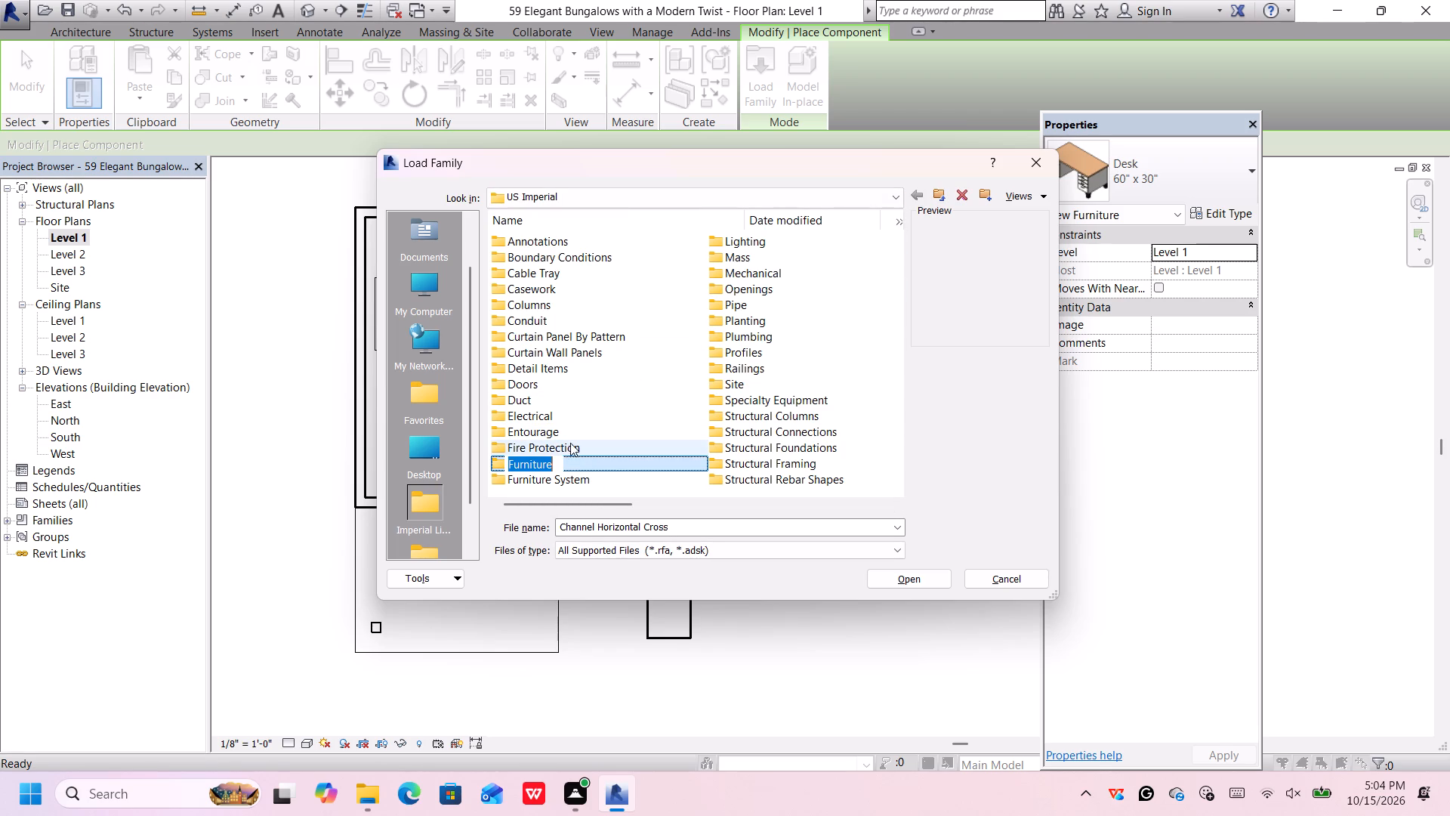
{"action": "double_click", "coordinate": [578, 459]}
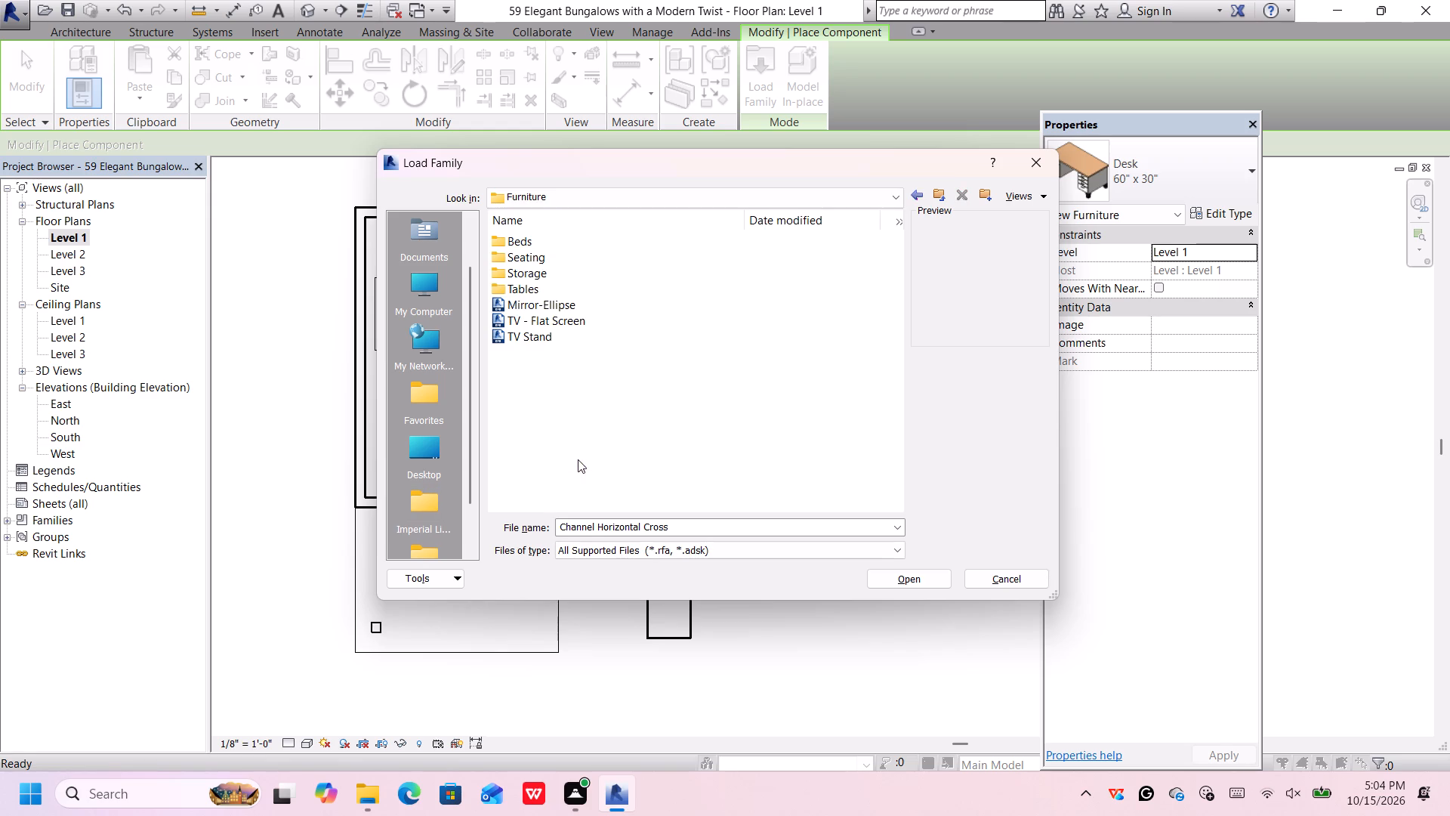
{"action": "double_click", "coordinate": [599, 255]}
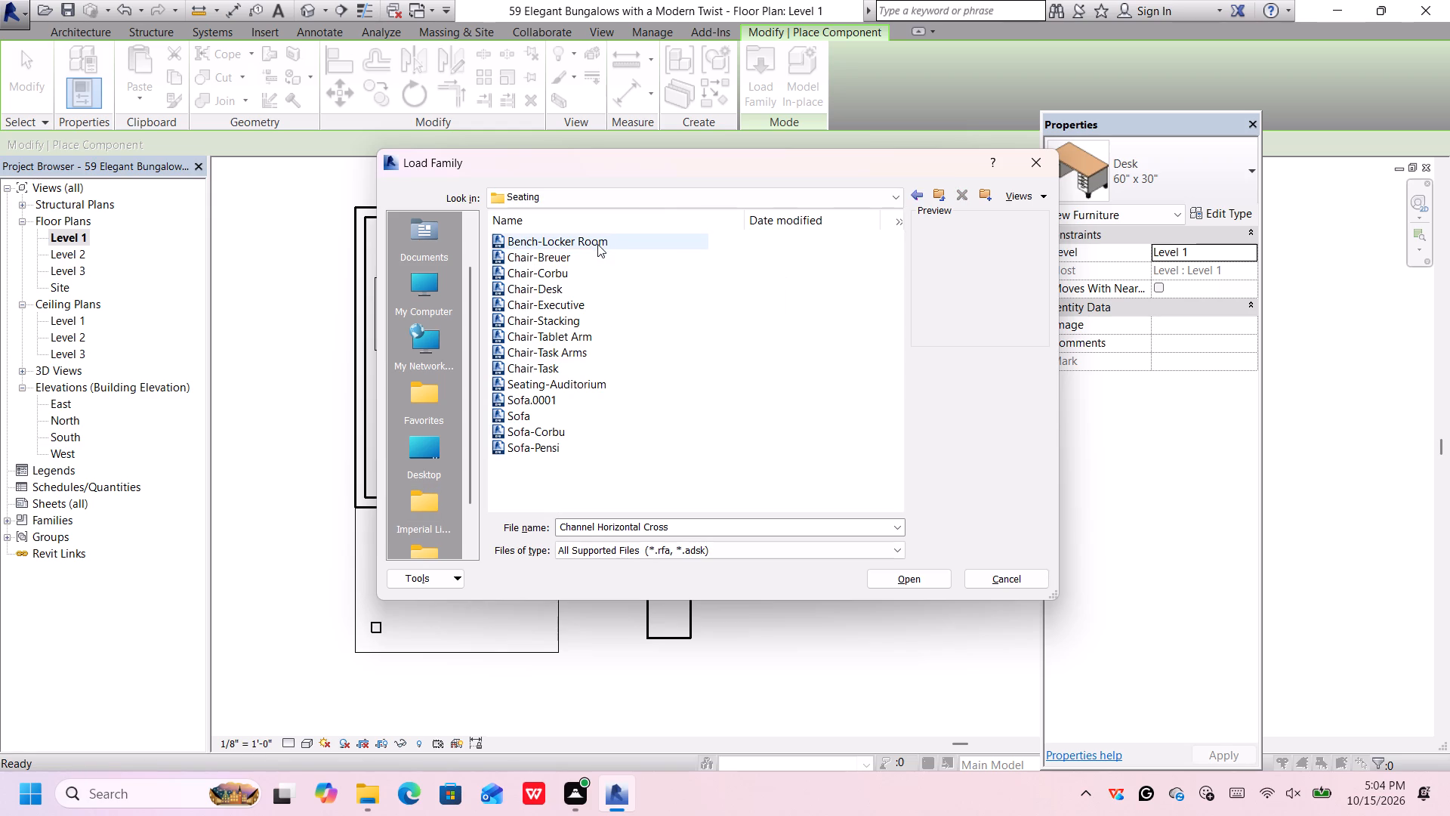
Preview the bench, chair and sofa families in the Seating folder, from Bench-Locker Room down to Sofa-Pensi.
{"action": "left_click", "coordinate": [597, 244]}
{"action": "left_click", "coordinate": [606, 260]}
{"action": "left_click", "coordinate": [600, 266]}
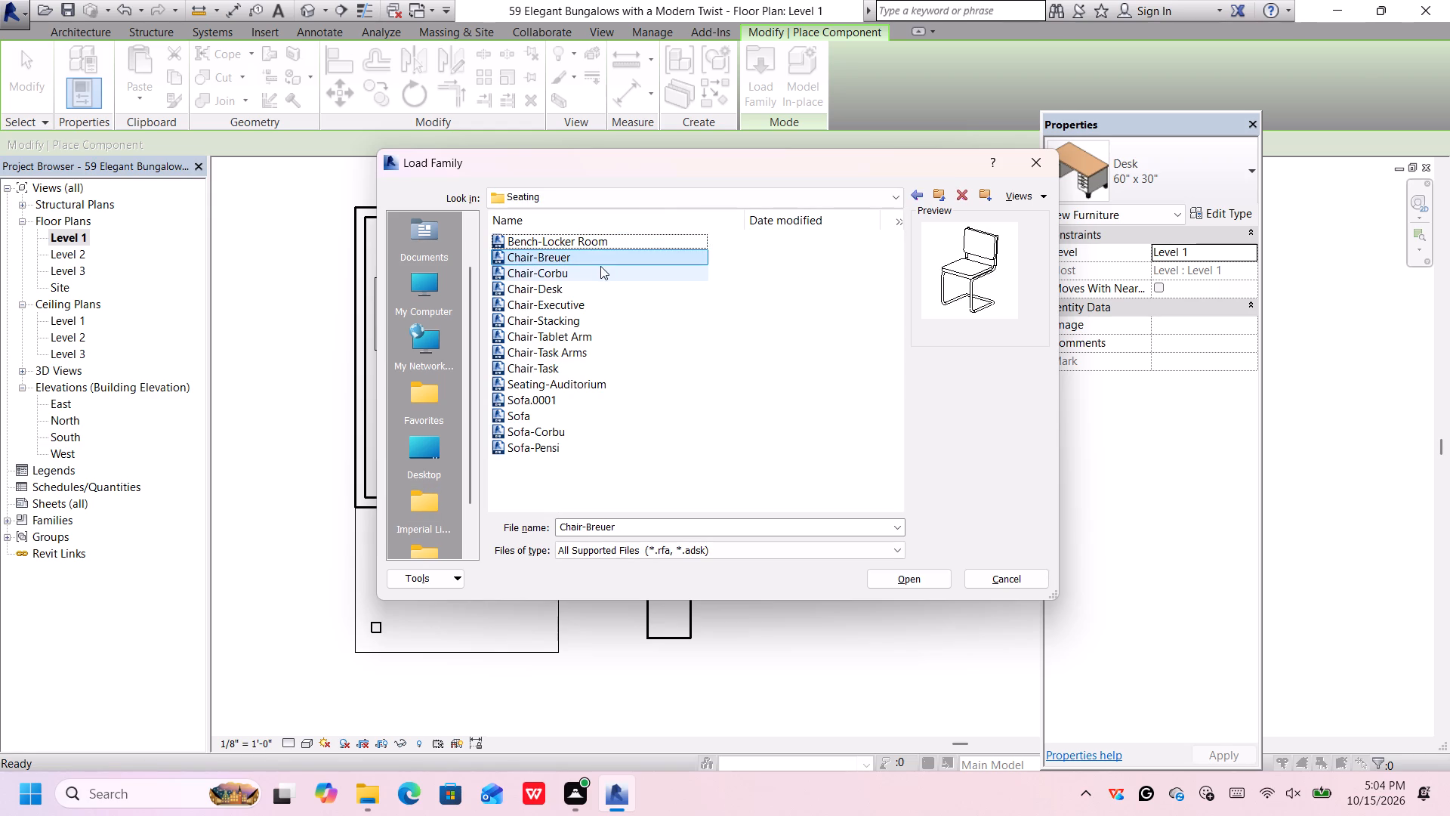
{"action": "left_click", "coordinate": [599, 275]}
{"action": "left_click", "coordinate": [602, 286]}
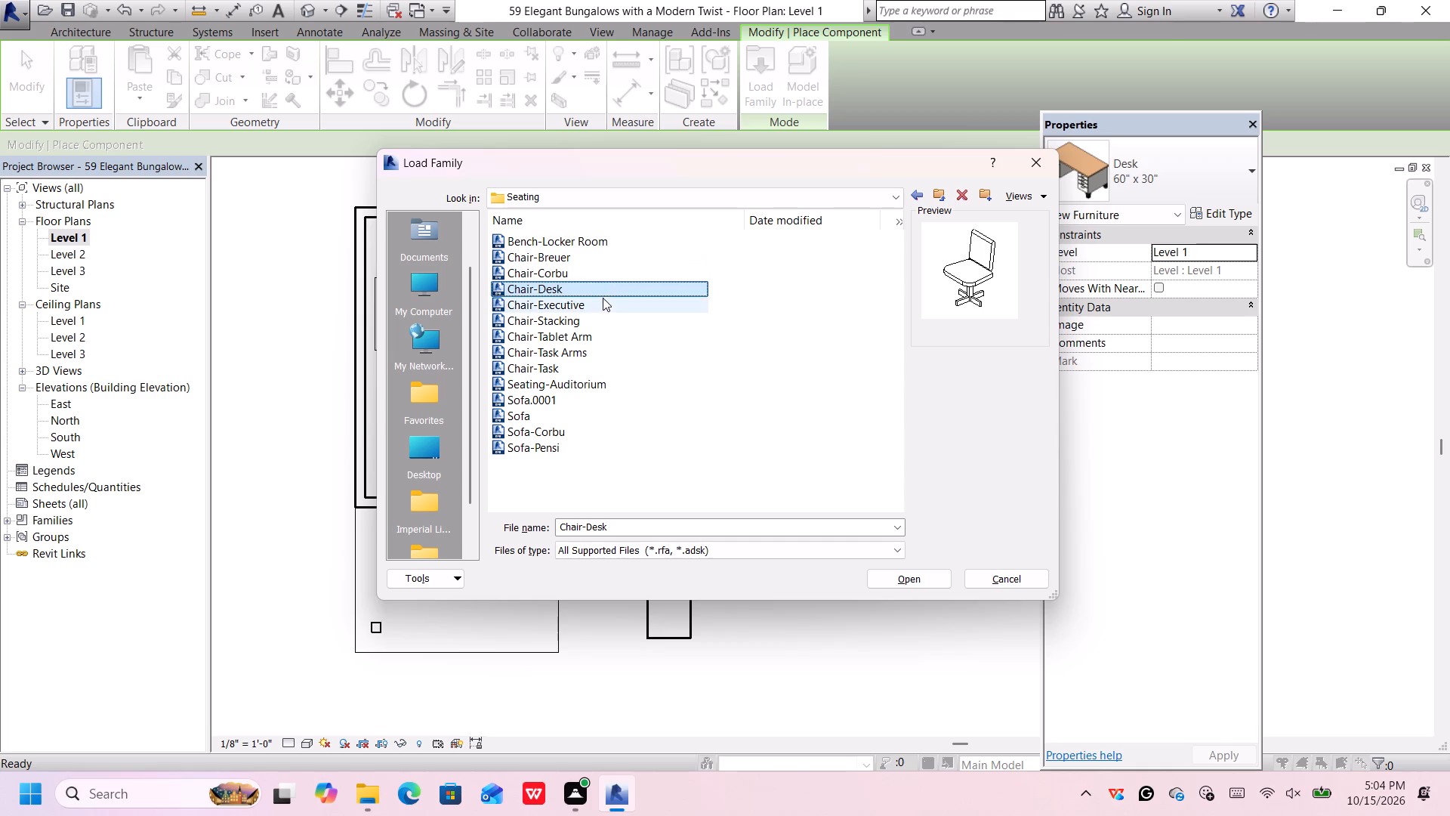
{"action": "left_click", "coordinate": [604, 299]}
{"action": "left_click", "coordinate": [604, 317]}
{"action": "left_click", "coordinate": [601, 337]}
{"action": "left_click", "coordinate": [606, 355]}
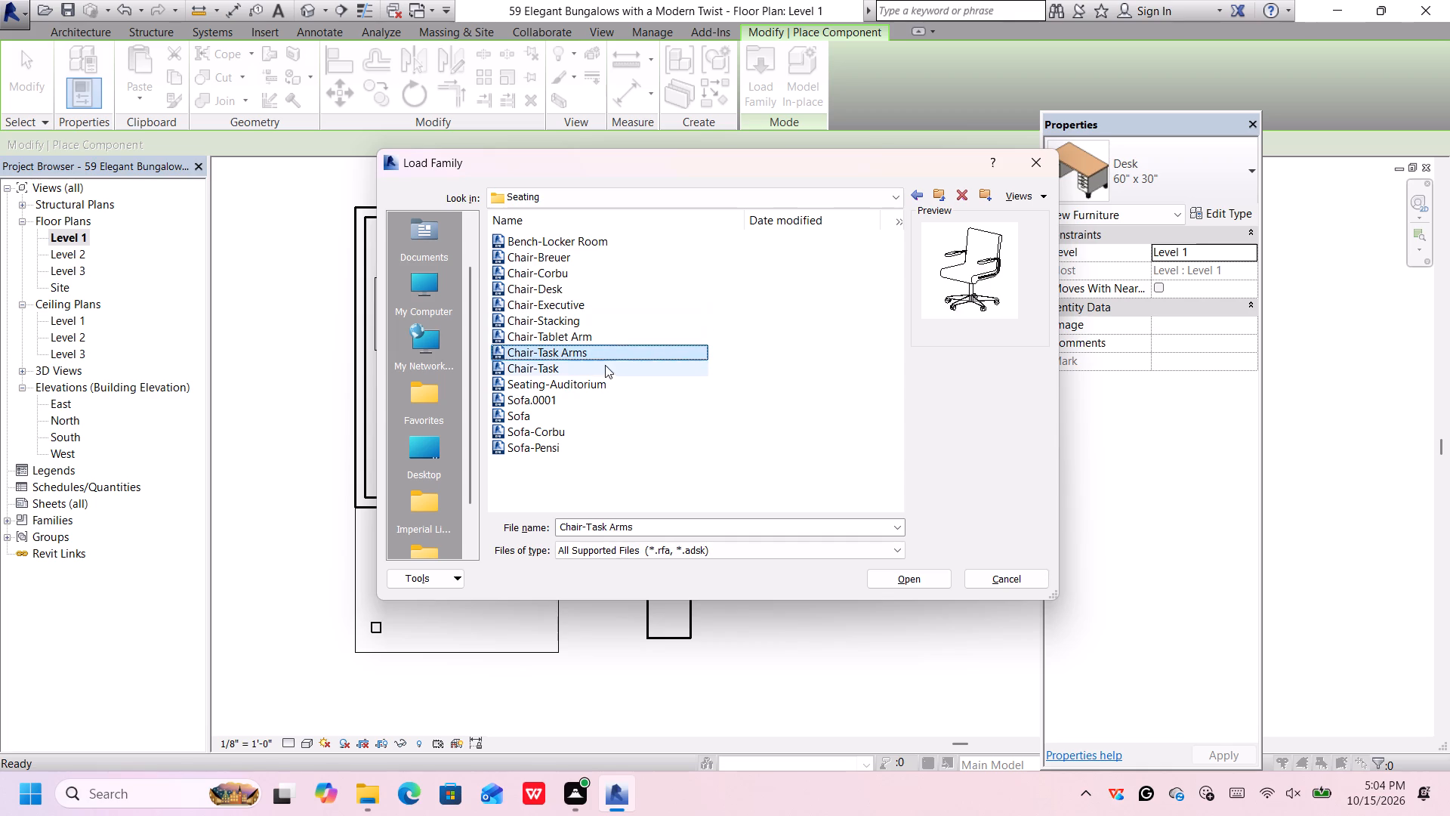
{"action": "left_click", "coordinate": [605, 370]}
{"action": "left_click", "coordinate": [602, 382]}
{"action": "left_click", "coordinate": [601, 401]}
{"action": "left_click", "coordinate": [601, 413]}
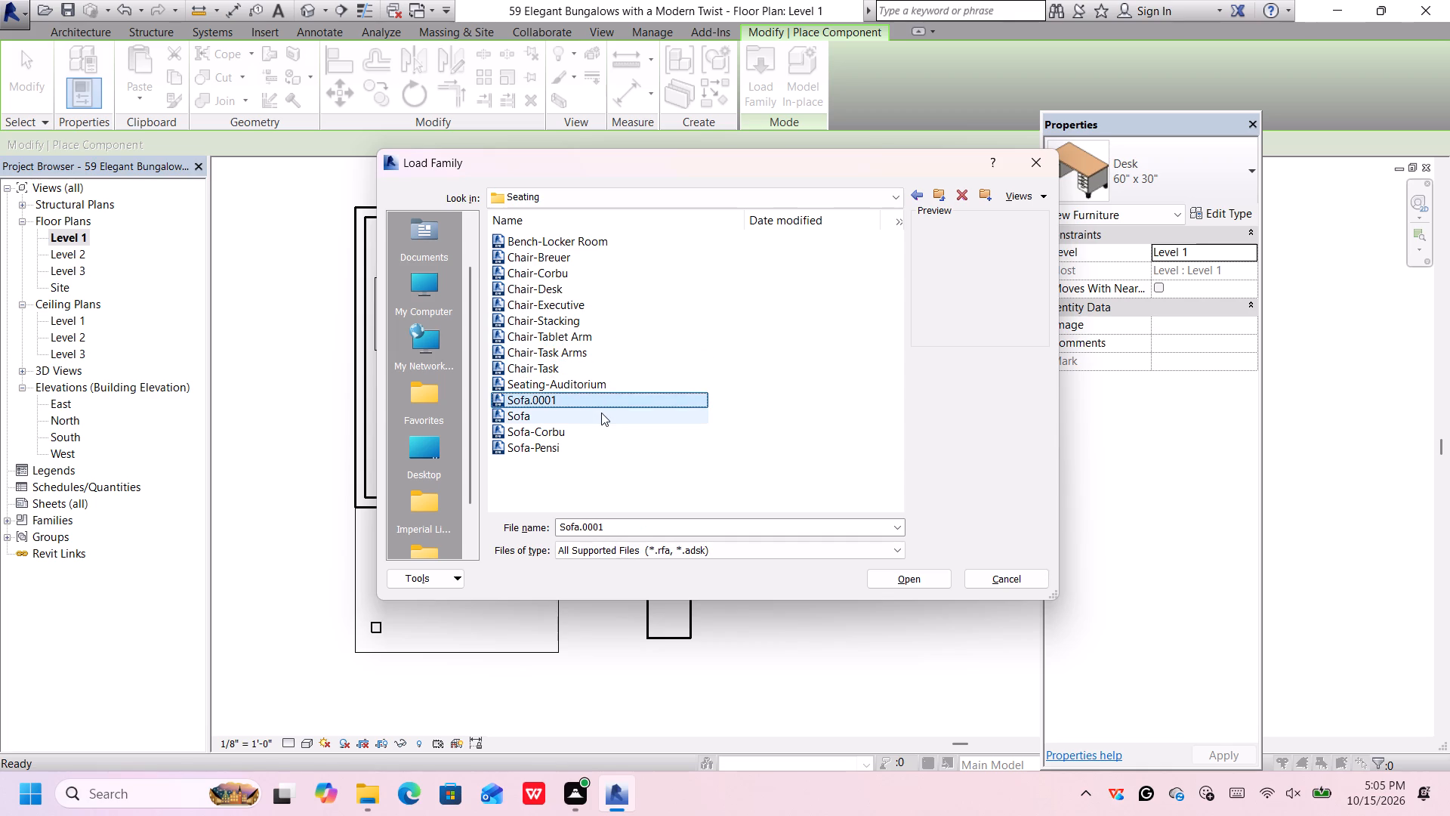
{"action": "left_click", "coordinate": [601, 425]}
{"action": "left_click", "coordinate": [598, 446]}
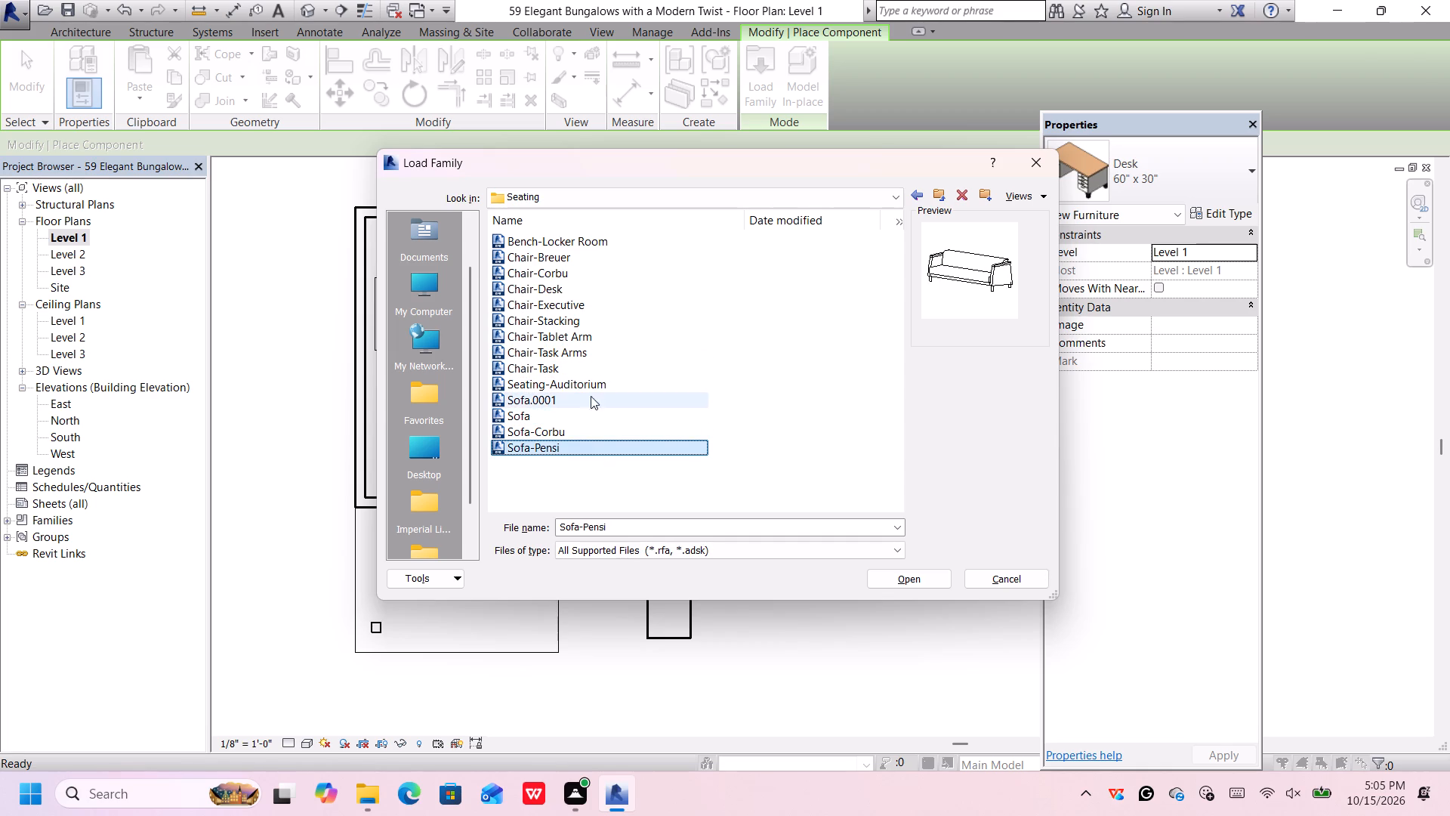
Load the Bench-Locker Room family and place a 48" x 18" x 14" bench on the front porch, west of the square column beside the door.
{"action": "left_click", "coordinate": [621, 249]}
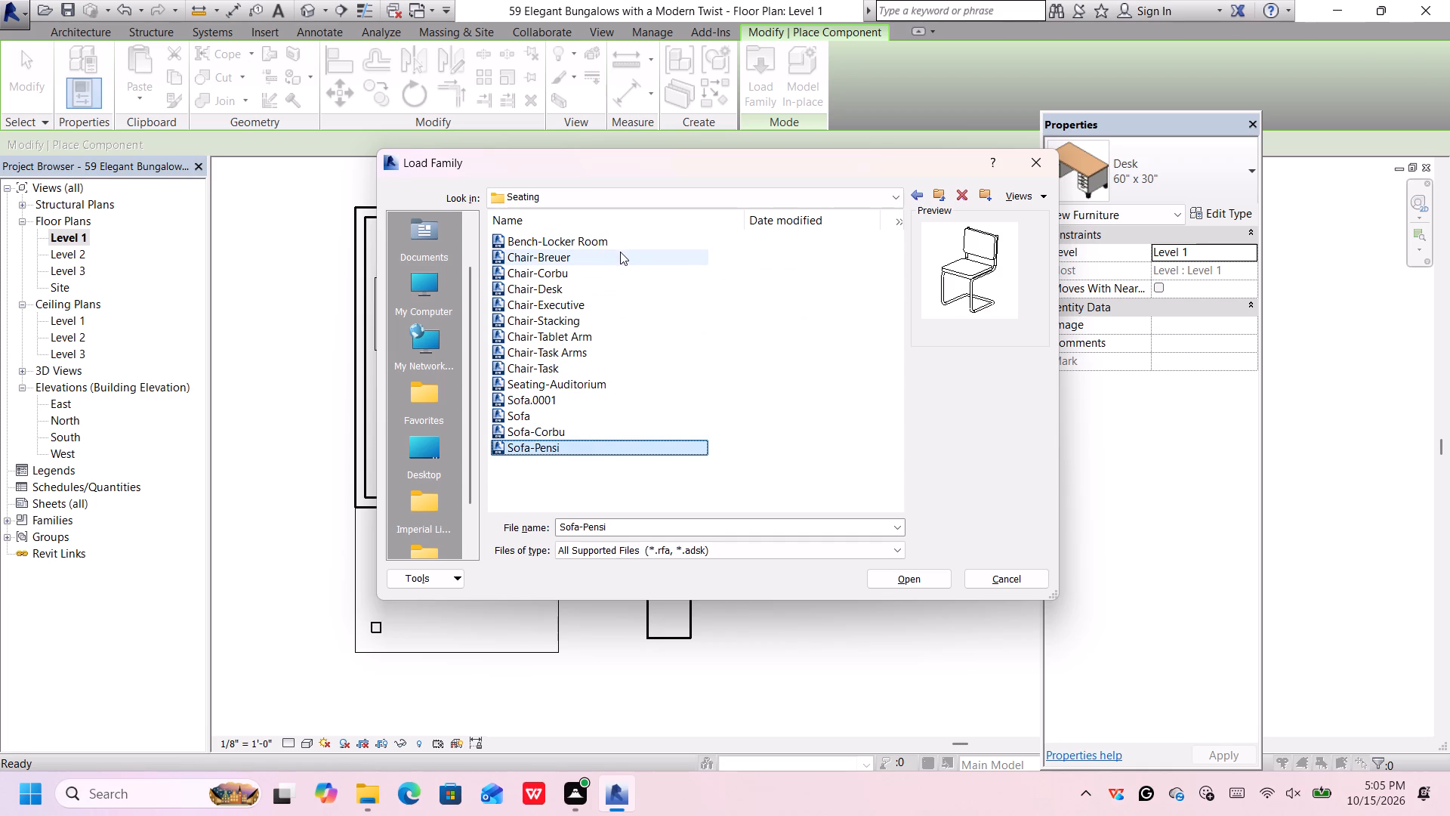
{"action": "left_click", "coordinate": [620, 245]}
{"action": "double_click", "coordinate": [622, 244]}
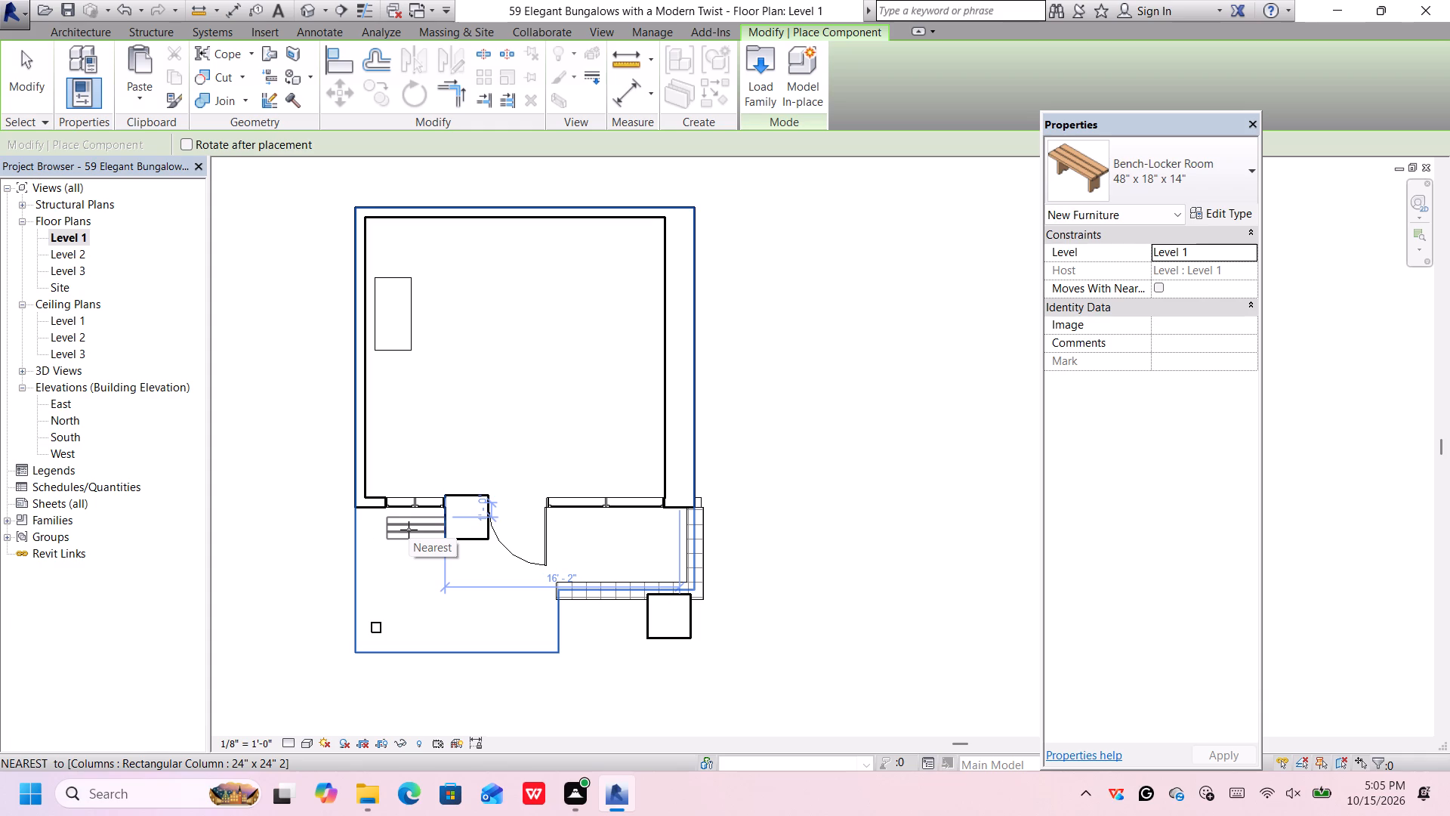
{"action": "middle_click_drag", "start_coordinate": [409, 530], "coordinate": [486, 542]}
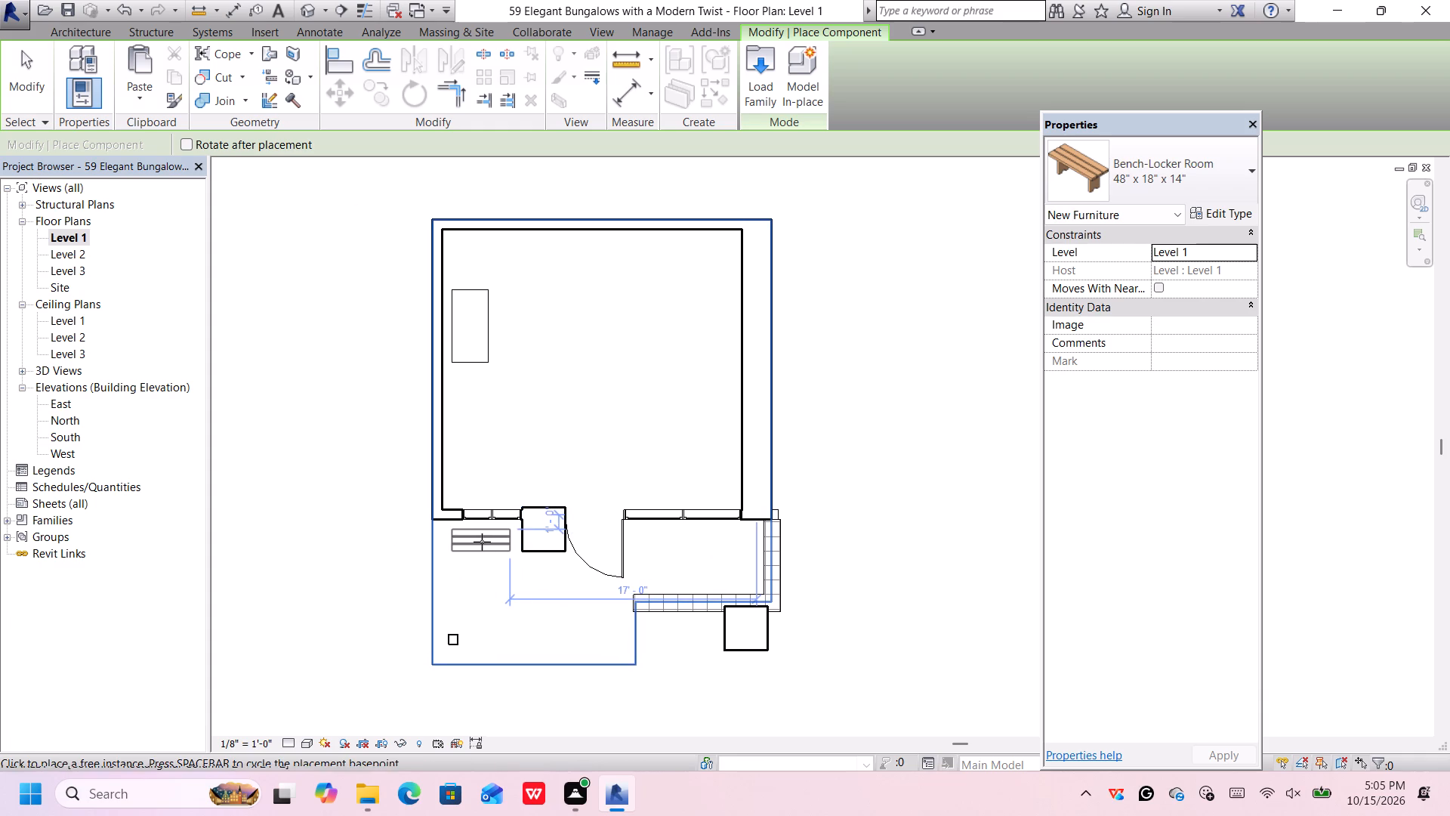
{"action": "scroll", "coordinate": [482, 542], "scroll_direction": "up", "scroll_amount": 2}
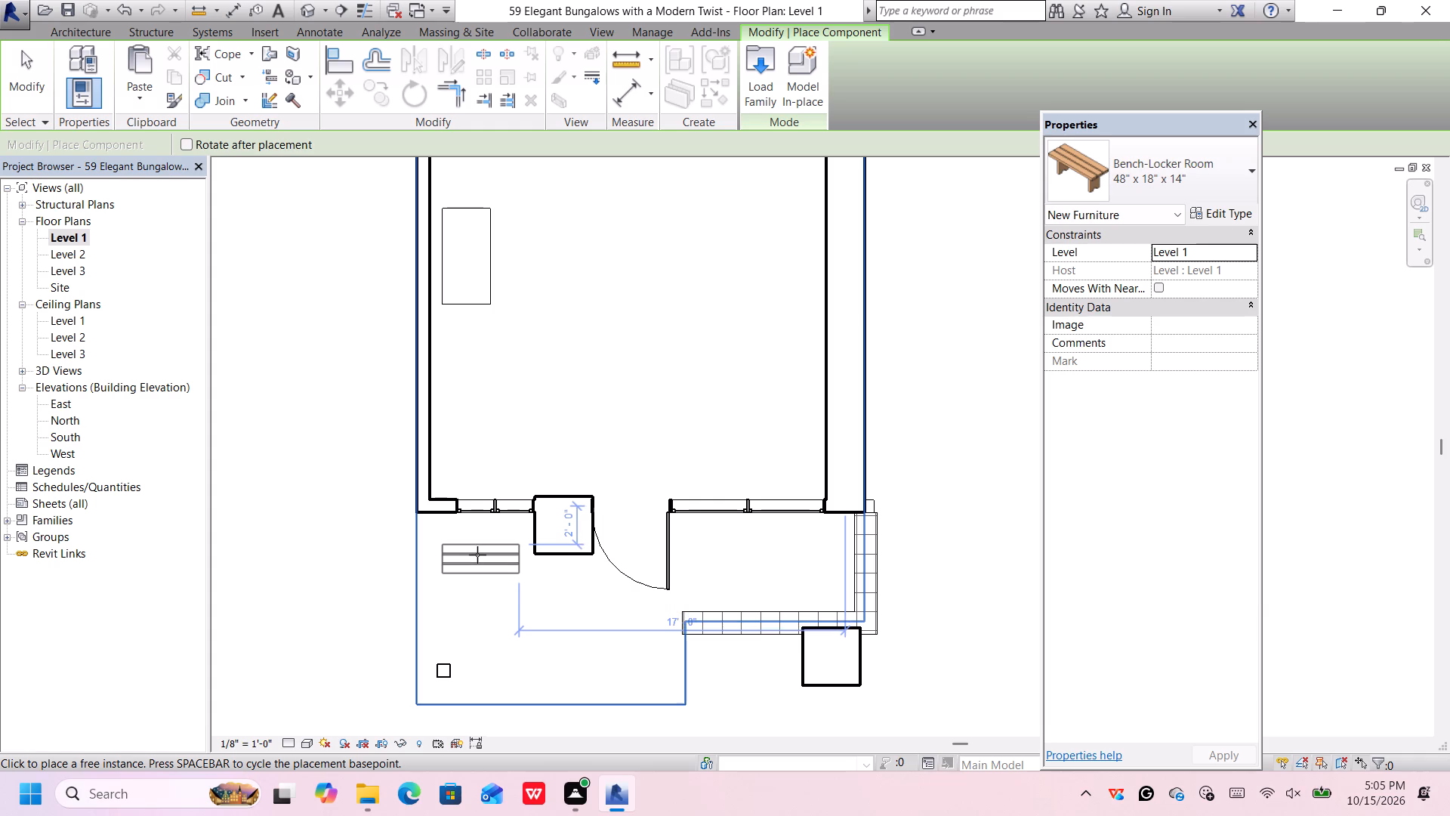
{"action": "left_click", "coordinate": [477, 555]}
Compare the bed families in the Furniture > Beds folder and load Bed-Standard.
{"action": "scroll", "coordinate": [622, 431], "scroll_direction": "down", "scroll_amount": 3}
{"action": "middle_click_drag", "start_coordinate": [622, 434], "coordinate": [623, 463]}
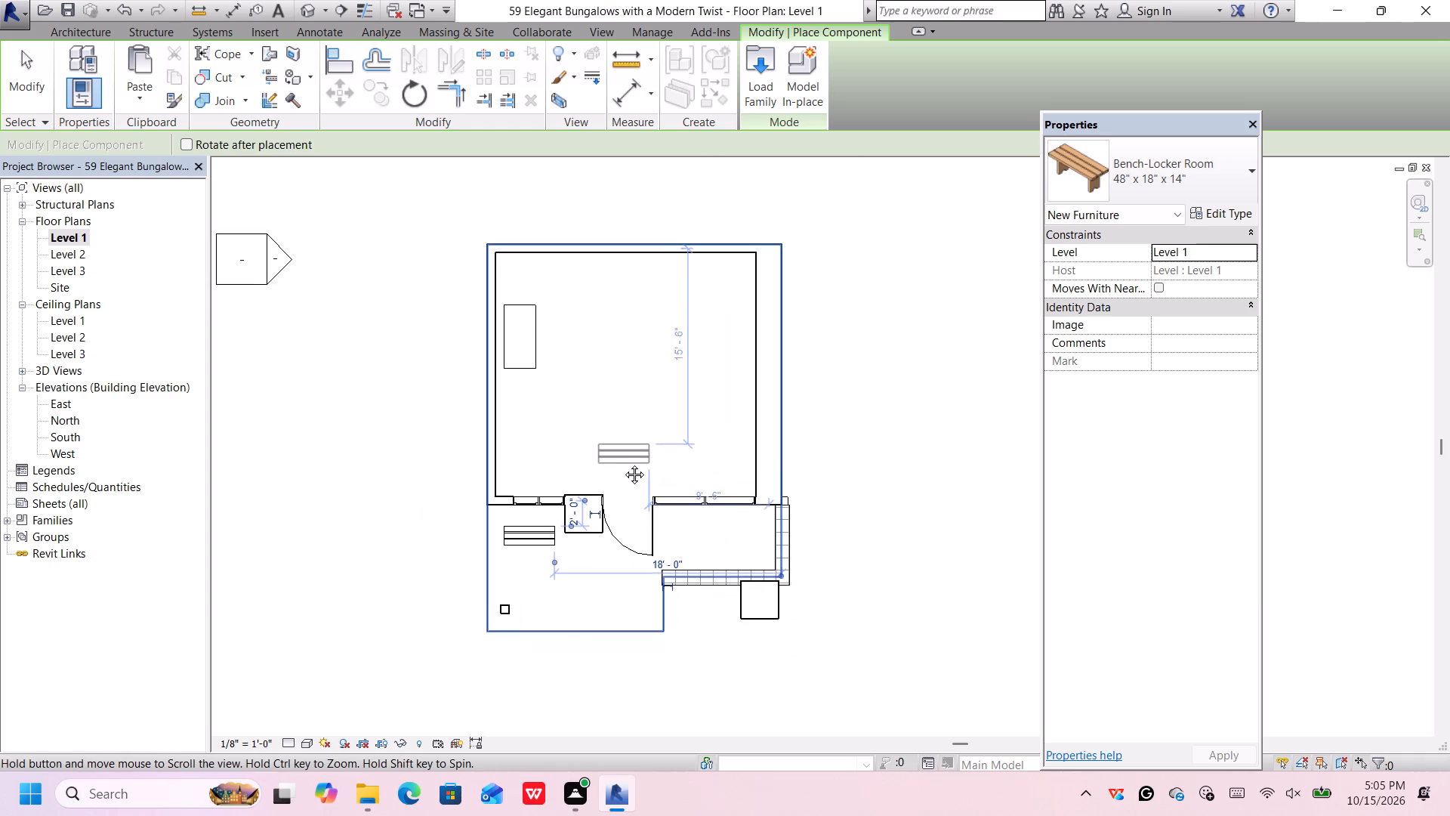
{"action": "middle_click_drag", "start_coordinate": [623, 463], "coordinate": [625, 524]}
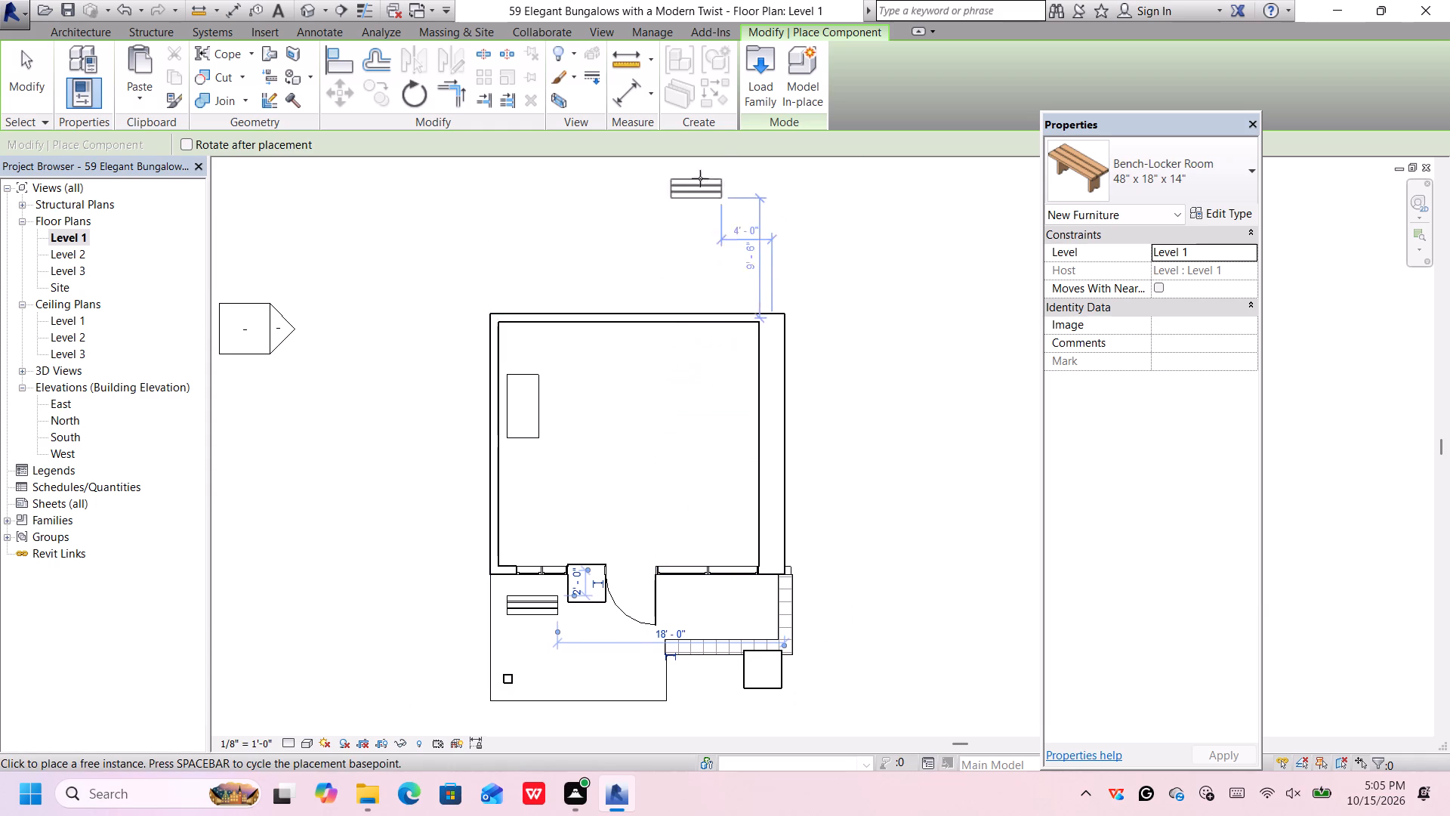
{"action": "left_click", "coordinate": [757, 66]}
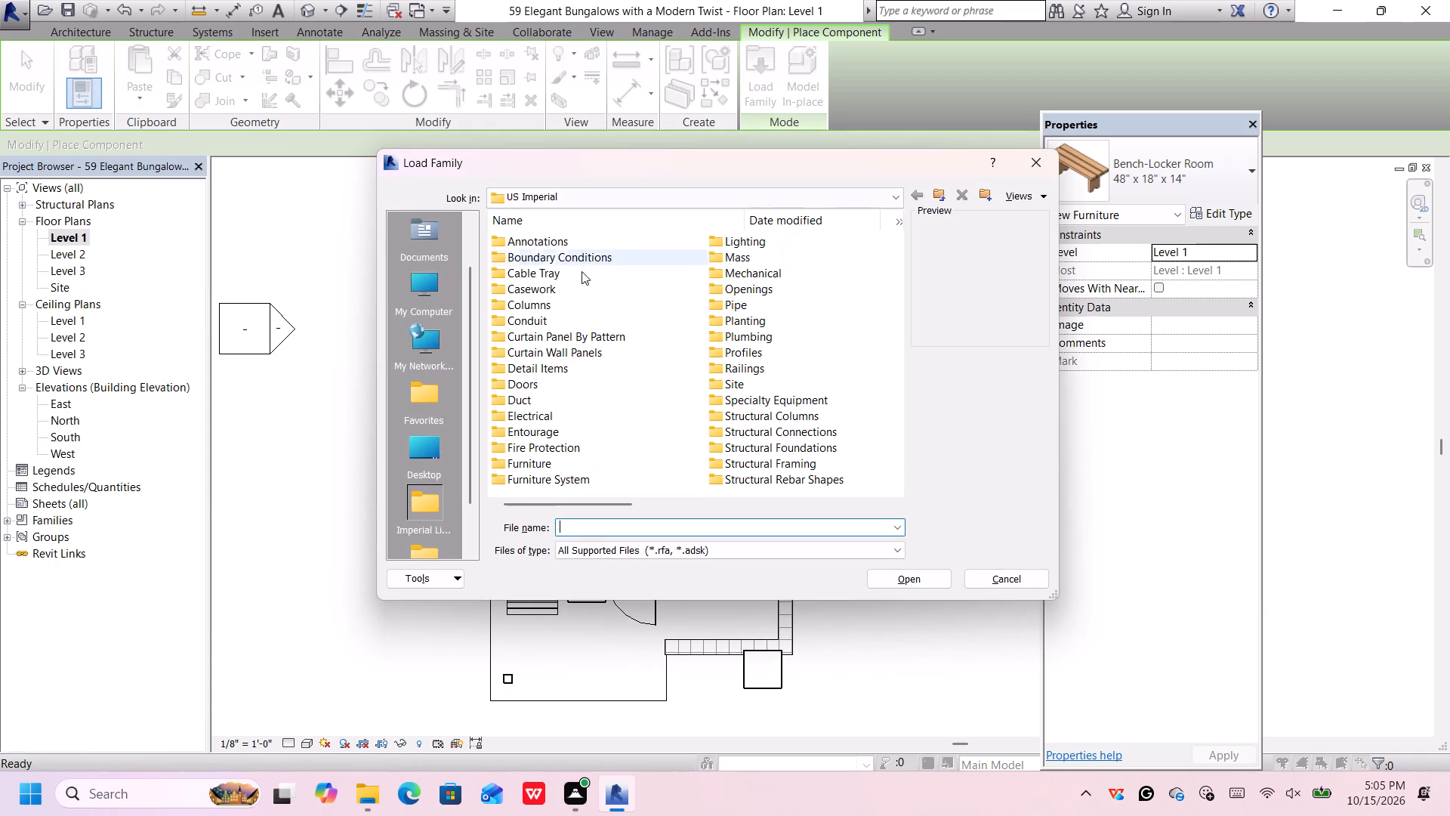
{"action": "double_click", "coordinate": [569, 462]}
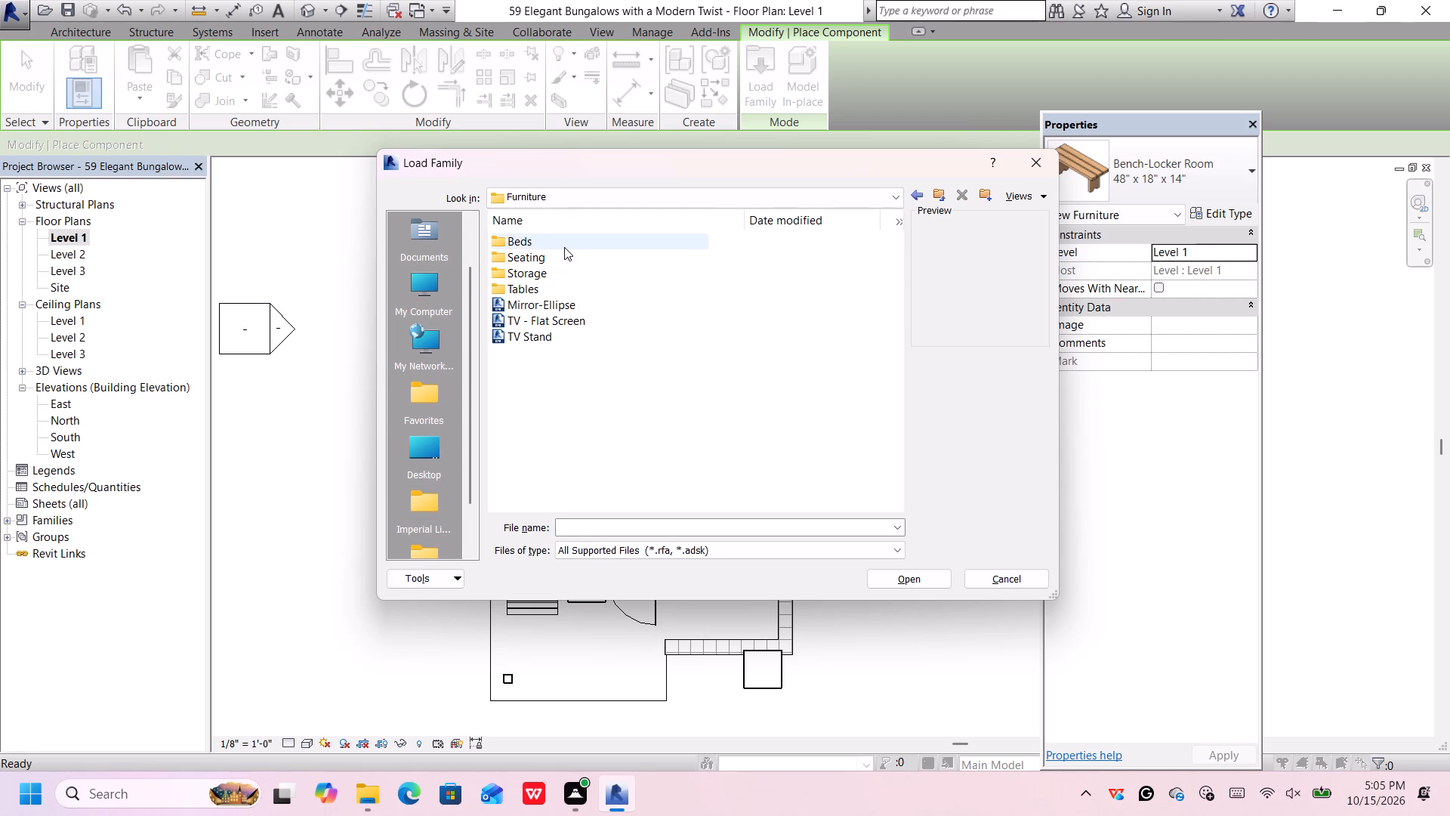
{"action": "double_click", "coordinate": [564, 247]}
{"action": "left_click", "coordinate": [564, 247]}
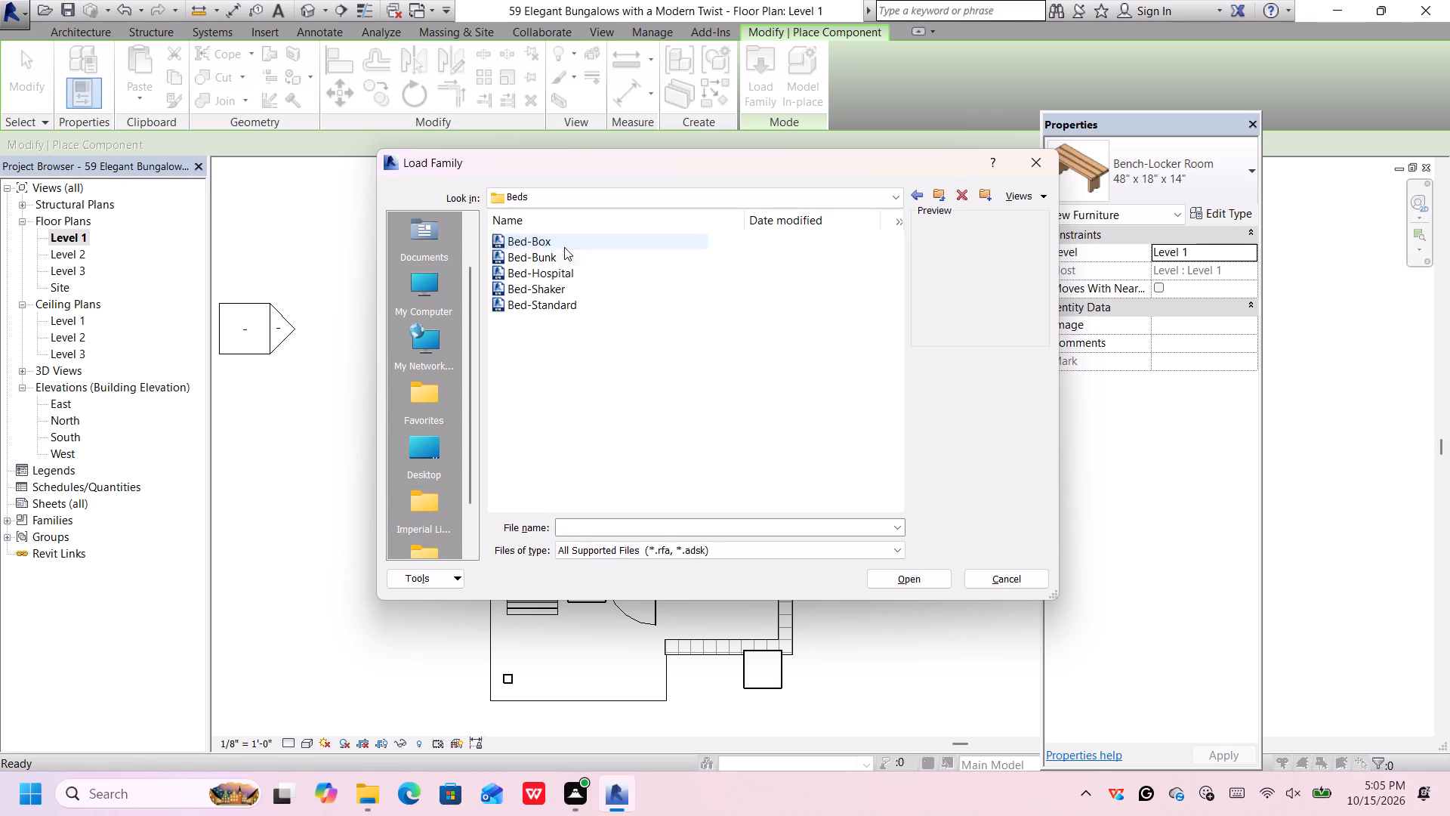
{"action": "left_click", "coordinate": [562, 254]}
{"action": "left_click", "coordinate": [568, 270]}
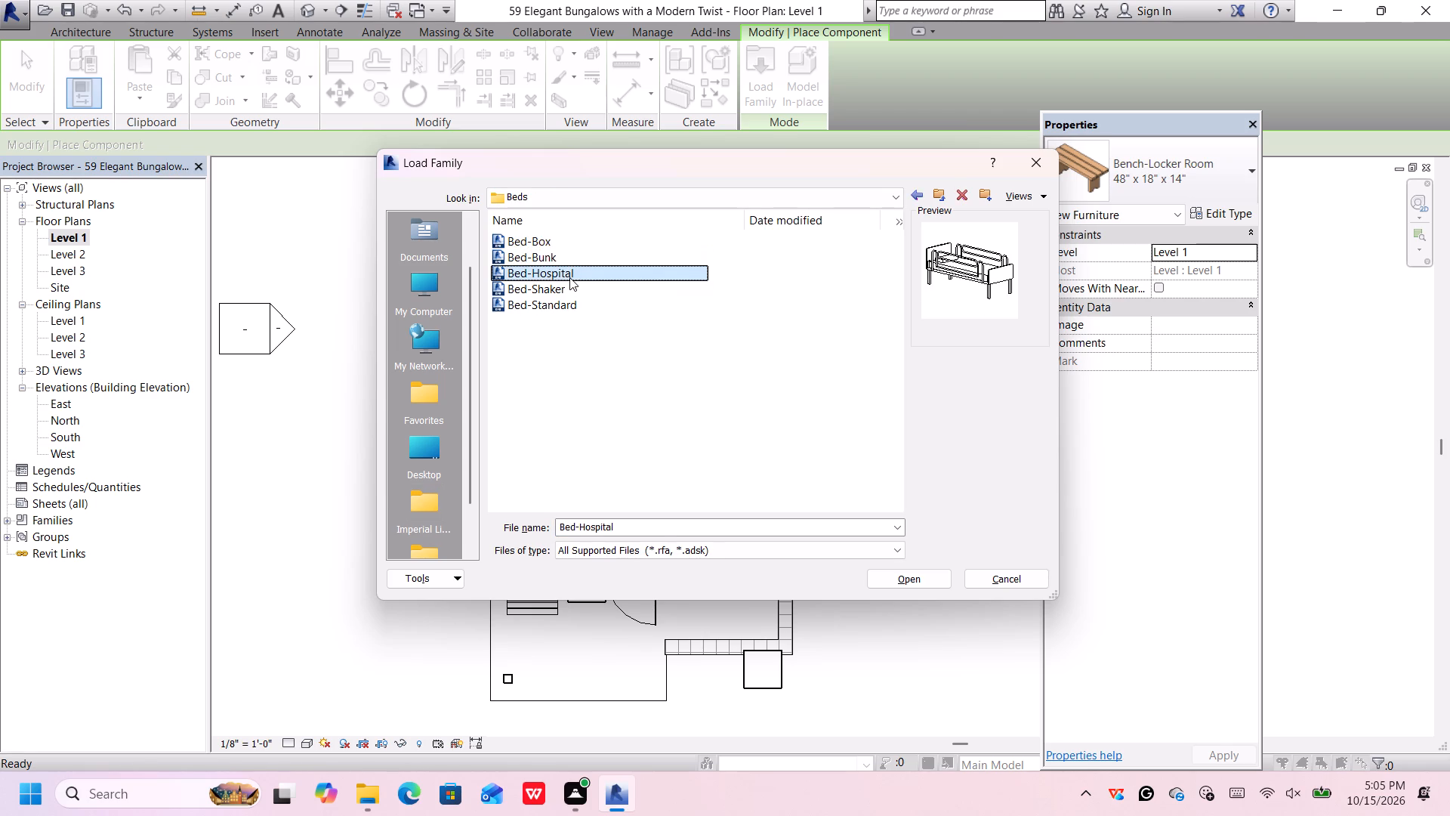
{"action": "left_click", "coordinate": [569, 277]}
{"action": "left_click", "coordinate": [576, 289]}
{"action": "left_click", "coordinate": [577, 303]}
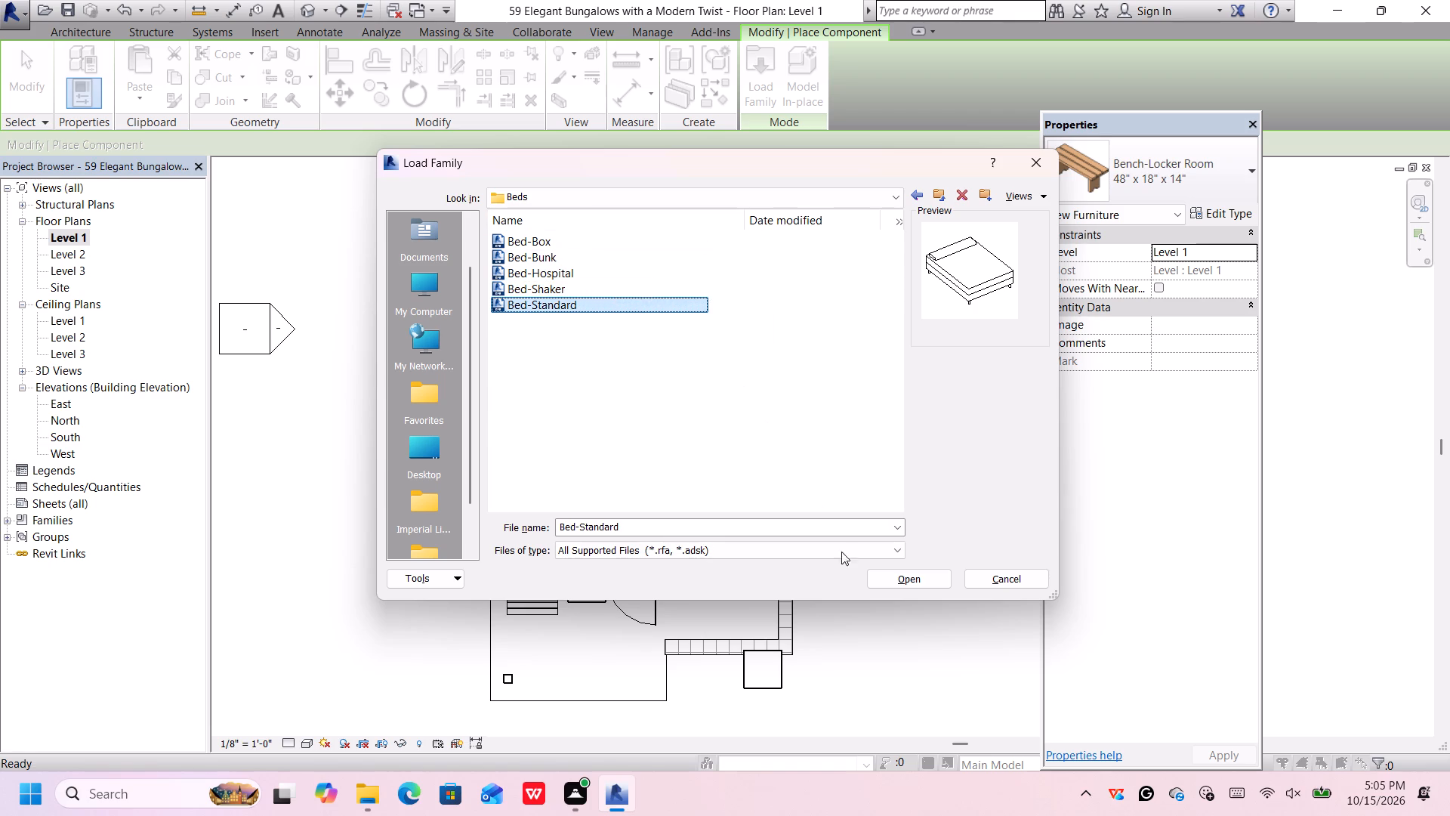
{"action": "left_click", "coordinate": [675, 295]}
{"action": "left_click", "coordinate": [673, 303]}
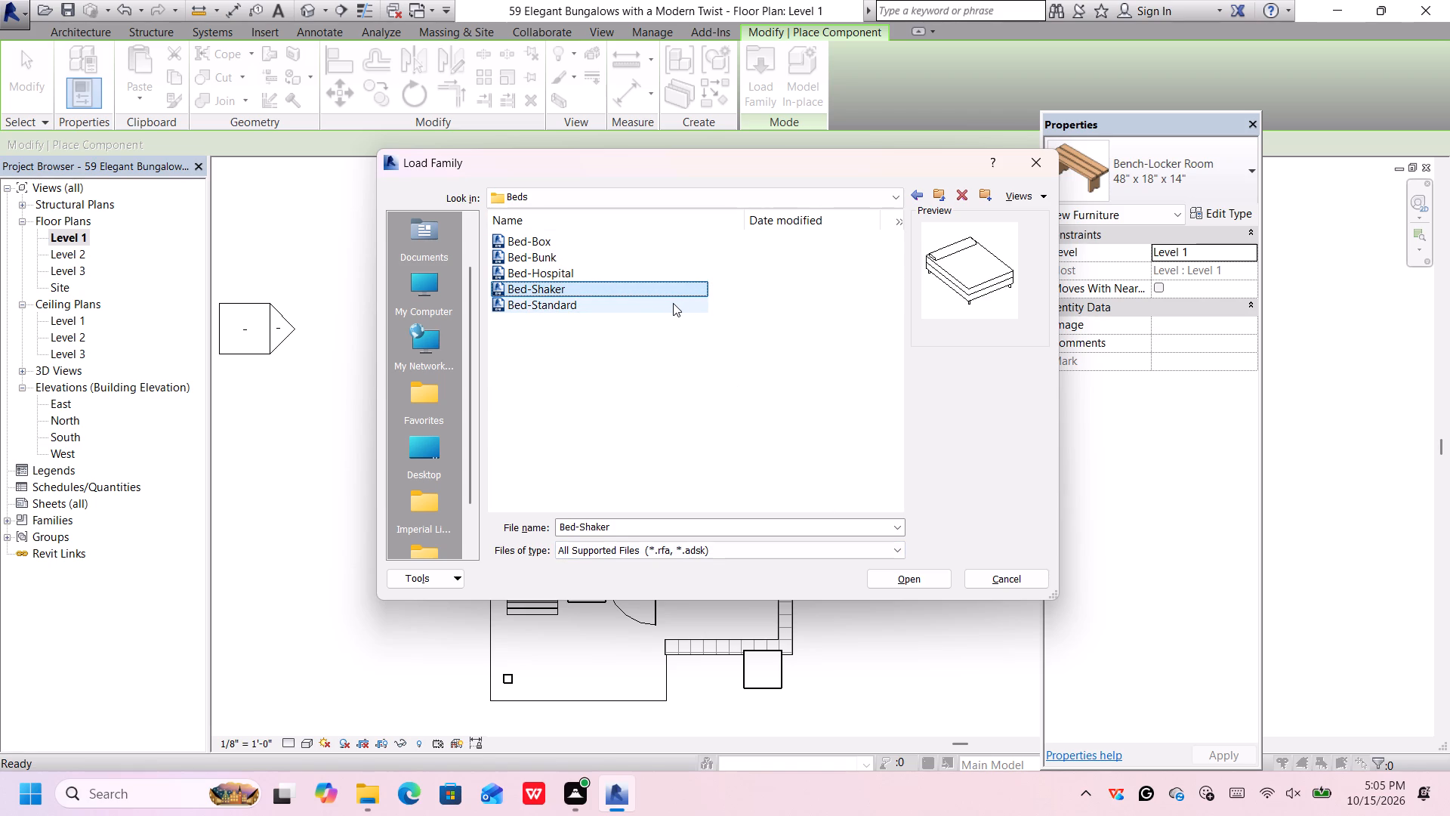
{"action": "double_click", "coordinate": [673, 303]}
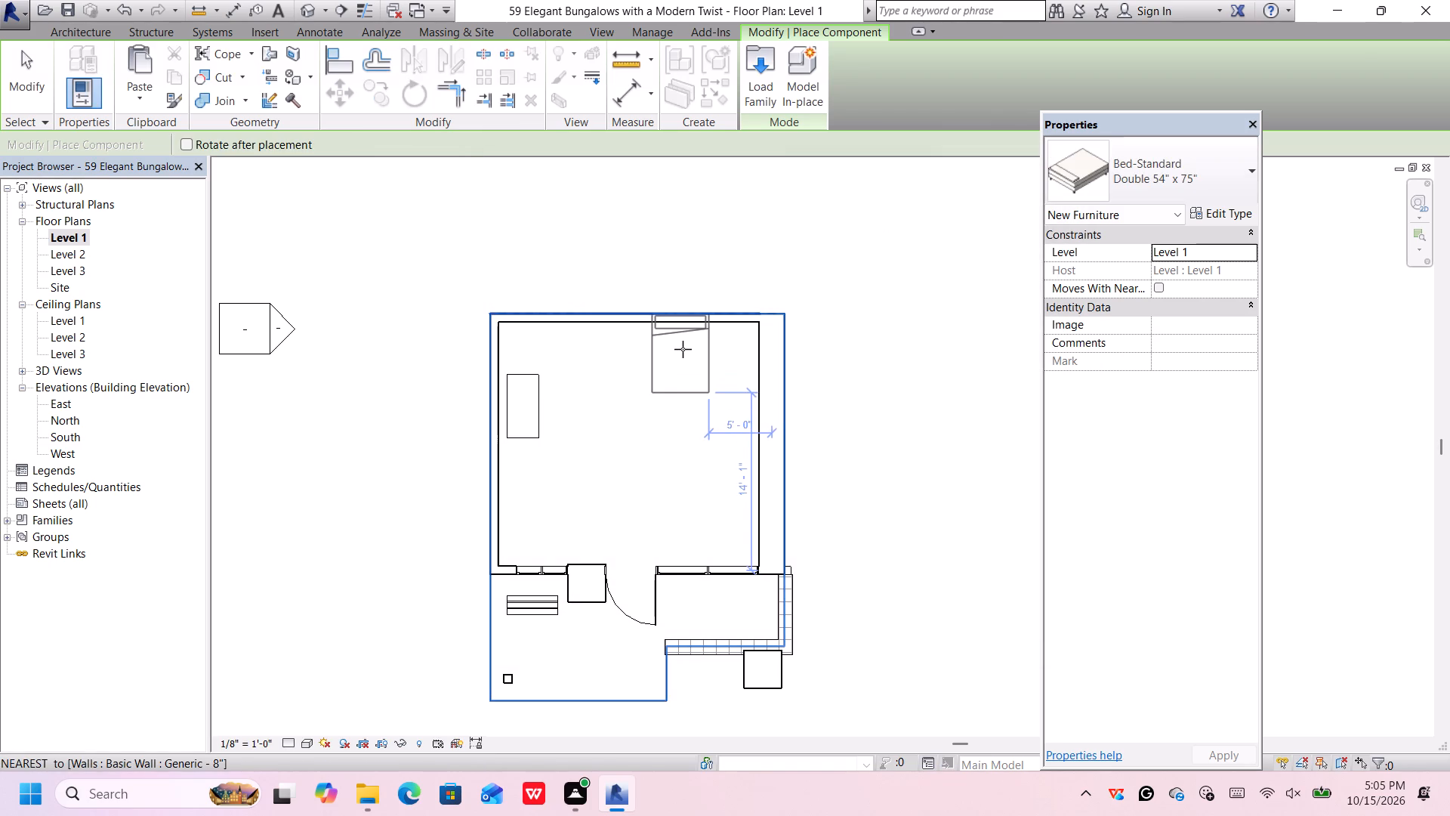
Place a Double 54" x 75" bed near the room's northeast corner, headboard facing east, about 13' 6" from the south wall.
{"action": "key", "text": "space"}
{"action": "key", "text": "space"}
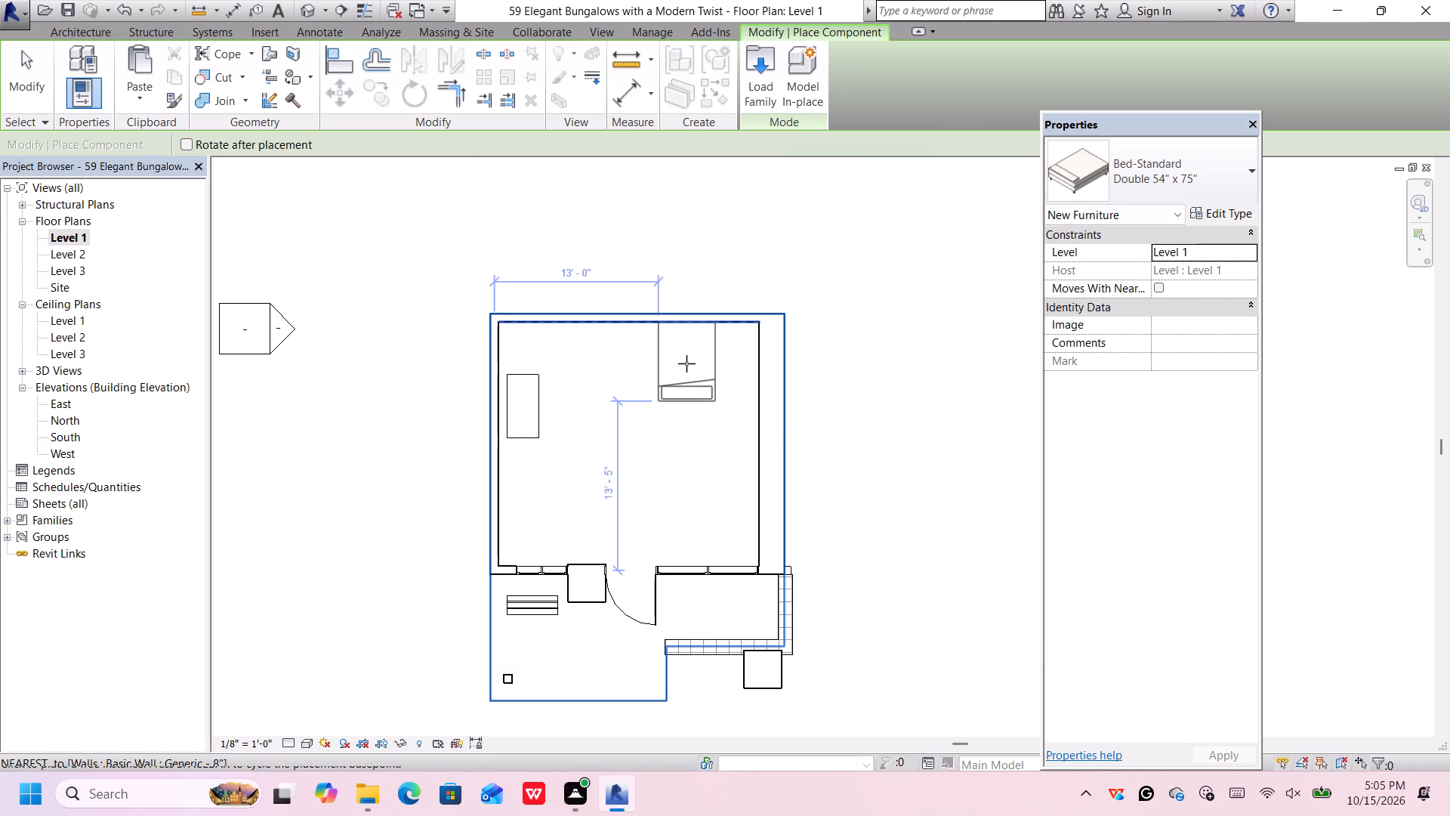
{"action": "key", "text": "space"}
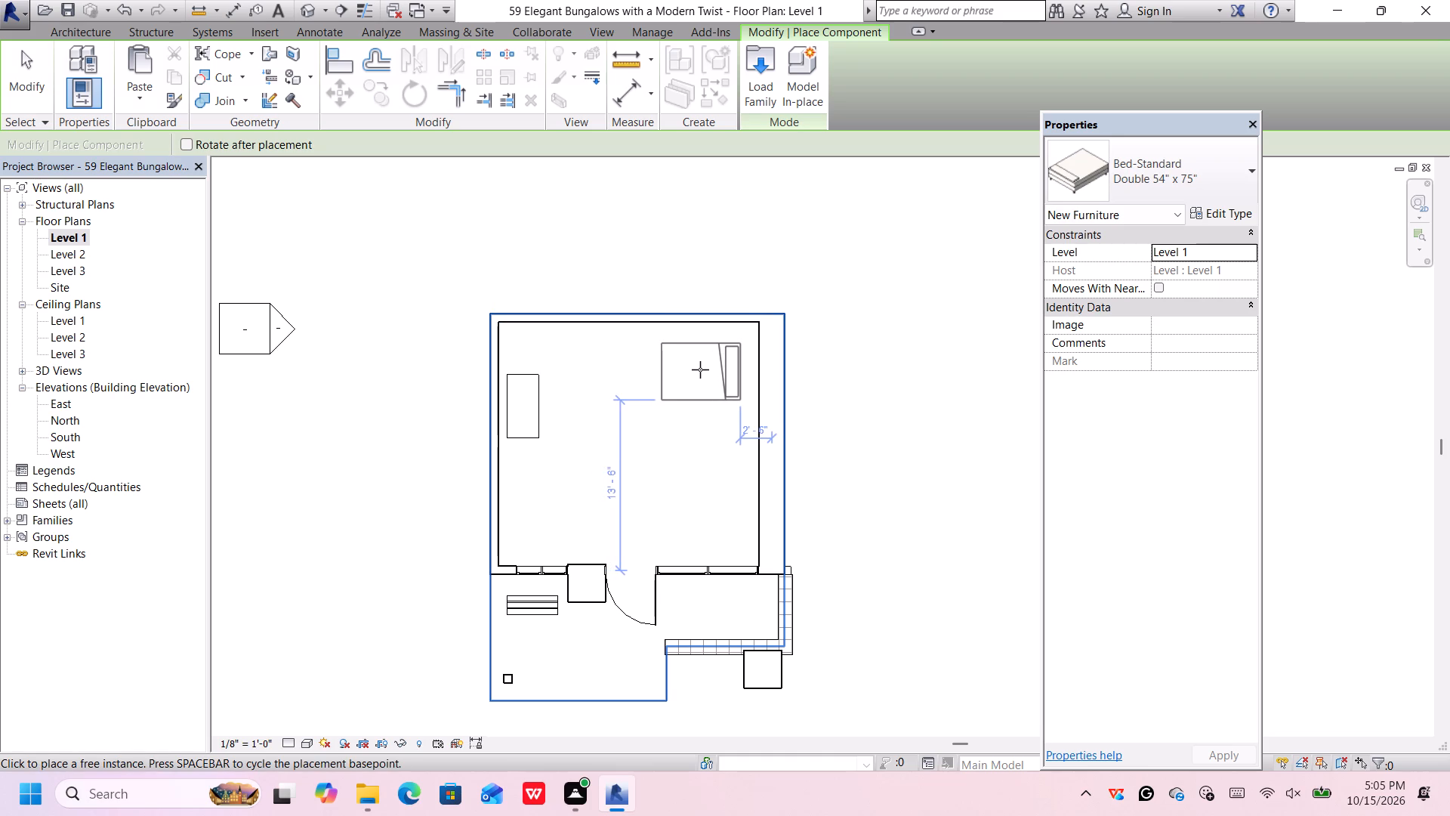
{"action": "left_click", "coordinate": [700, 369]}
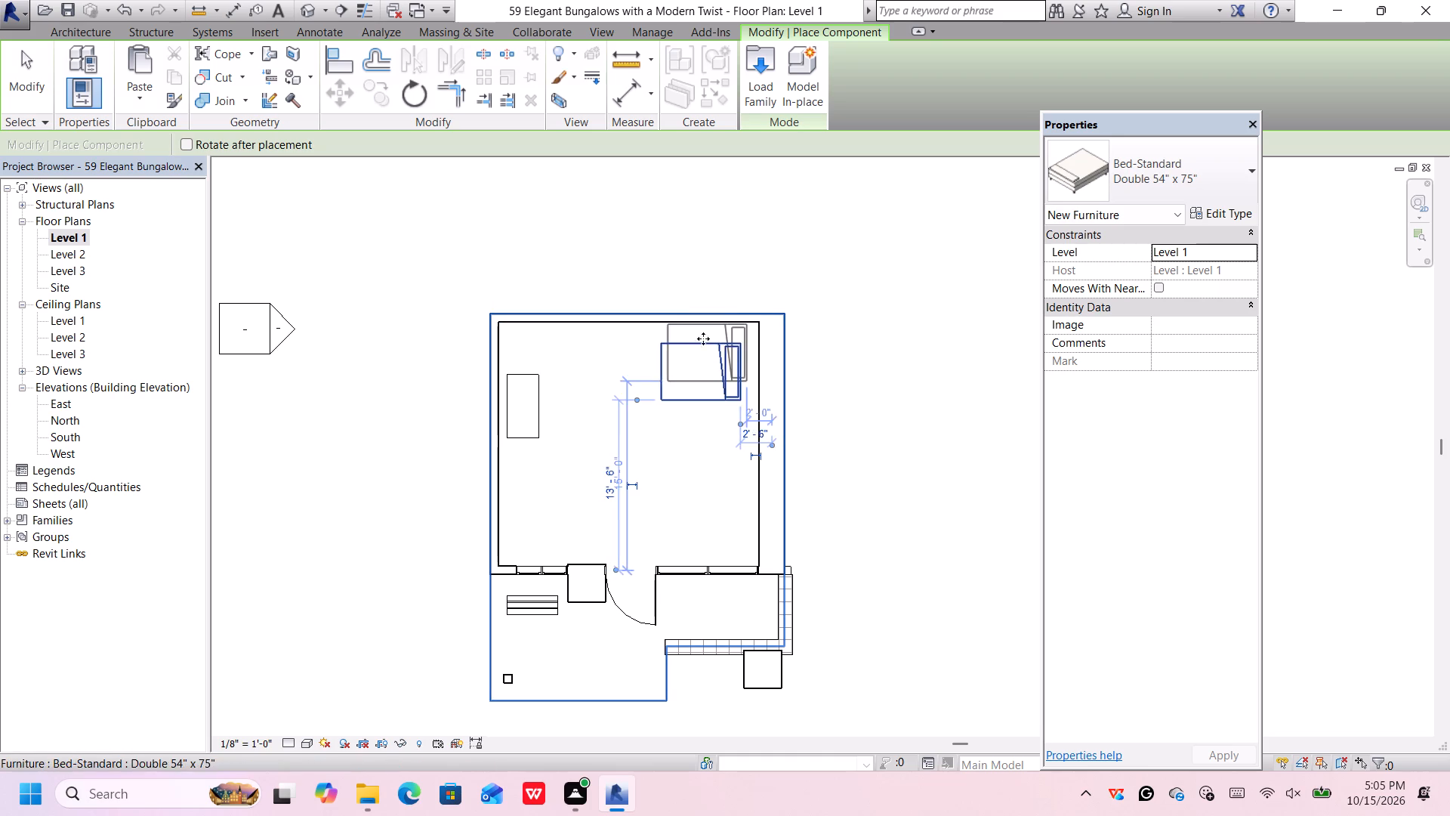
Start loading another family and go to the Lighting > Architectural > Internal folder.
{"action": "left_click", "coordinate": [760, 78]}
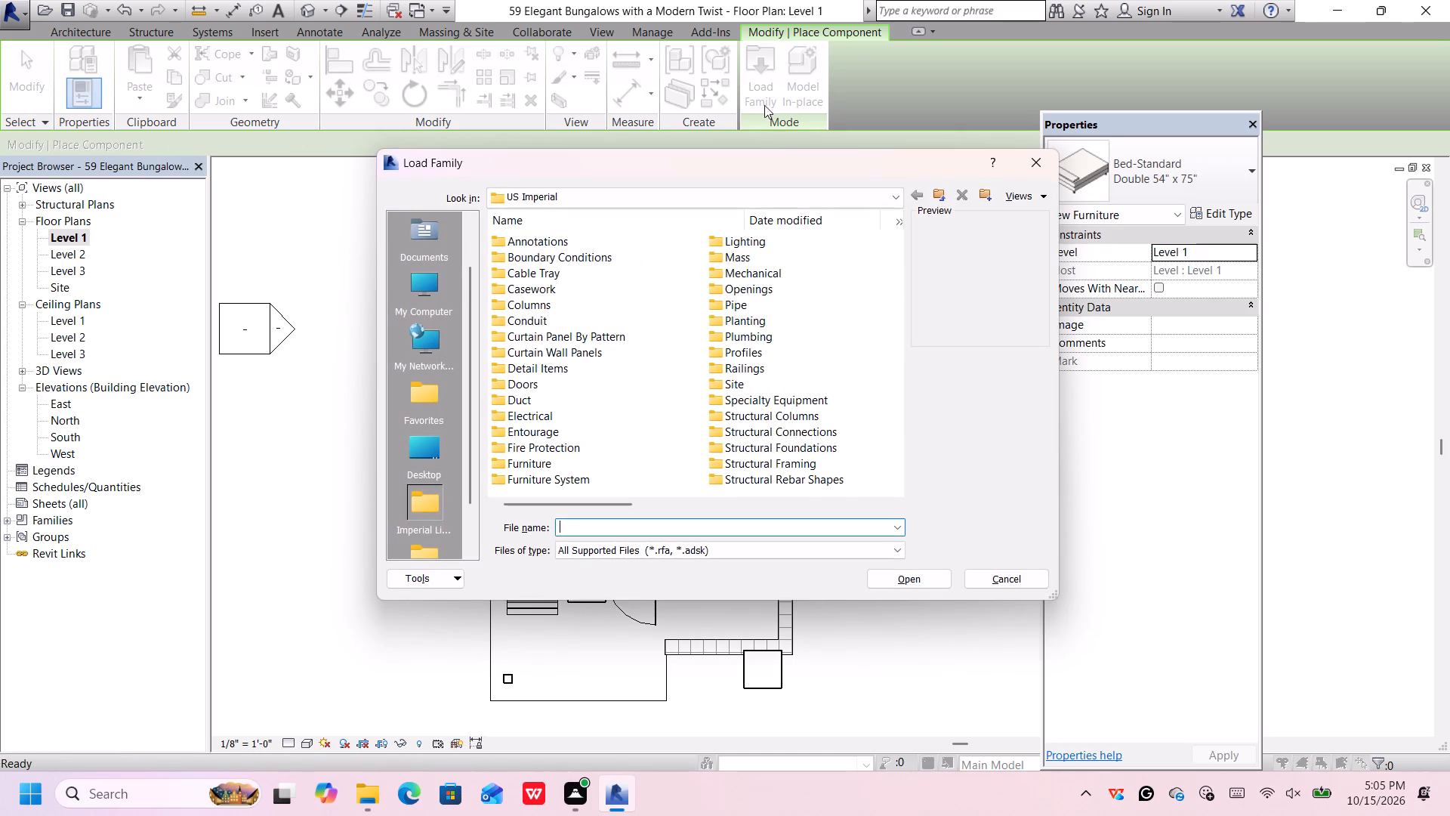
{"action": "double_click", "coordinate": [757, 244]}
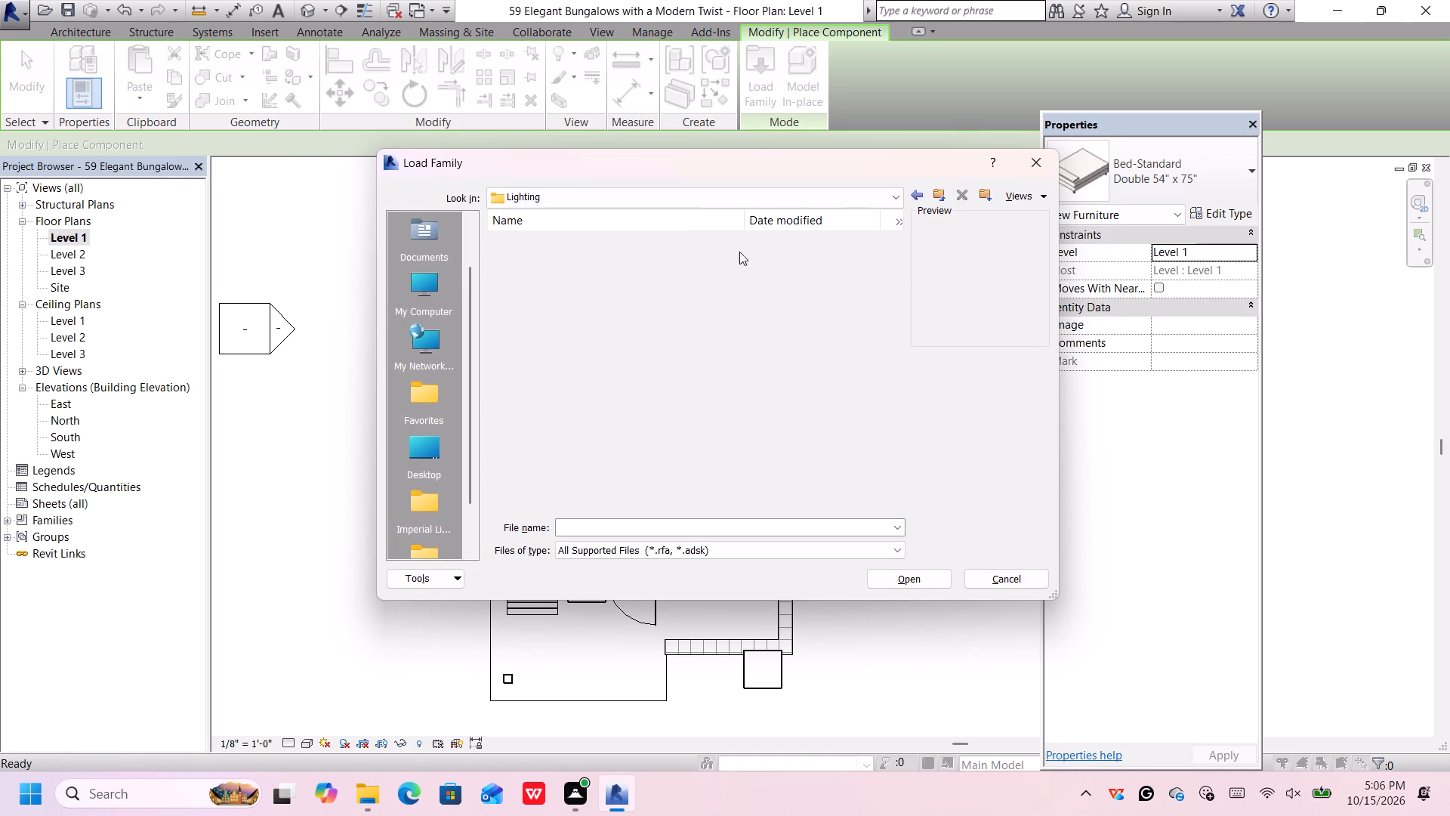
{"action": "double_click", "coordinate": [672, 239]}
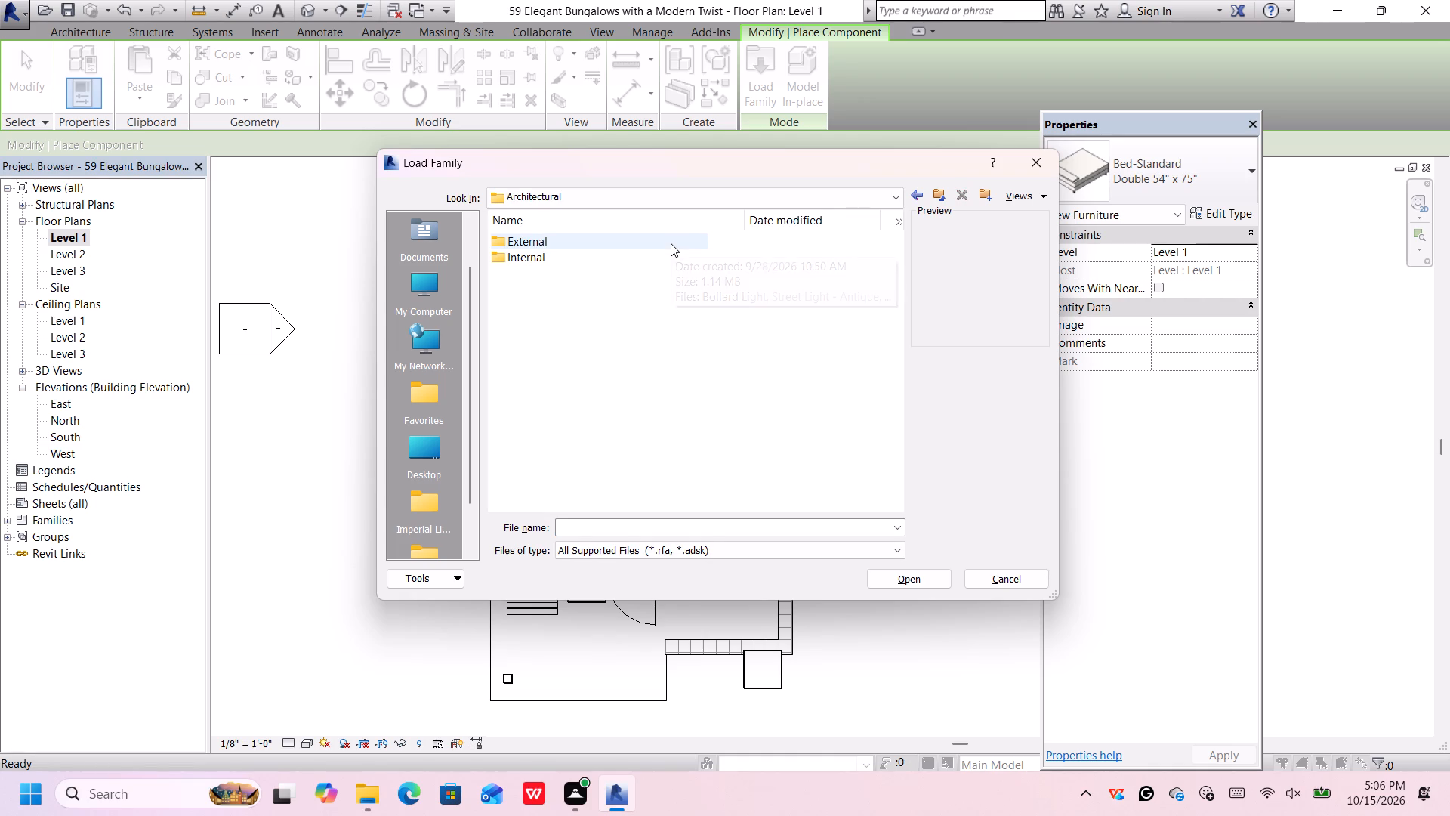
{"action": "left_click", "coordinate": [653, 261]}
{"action": "double_click", "coordinate": [653, 261]}
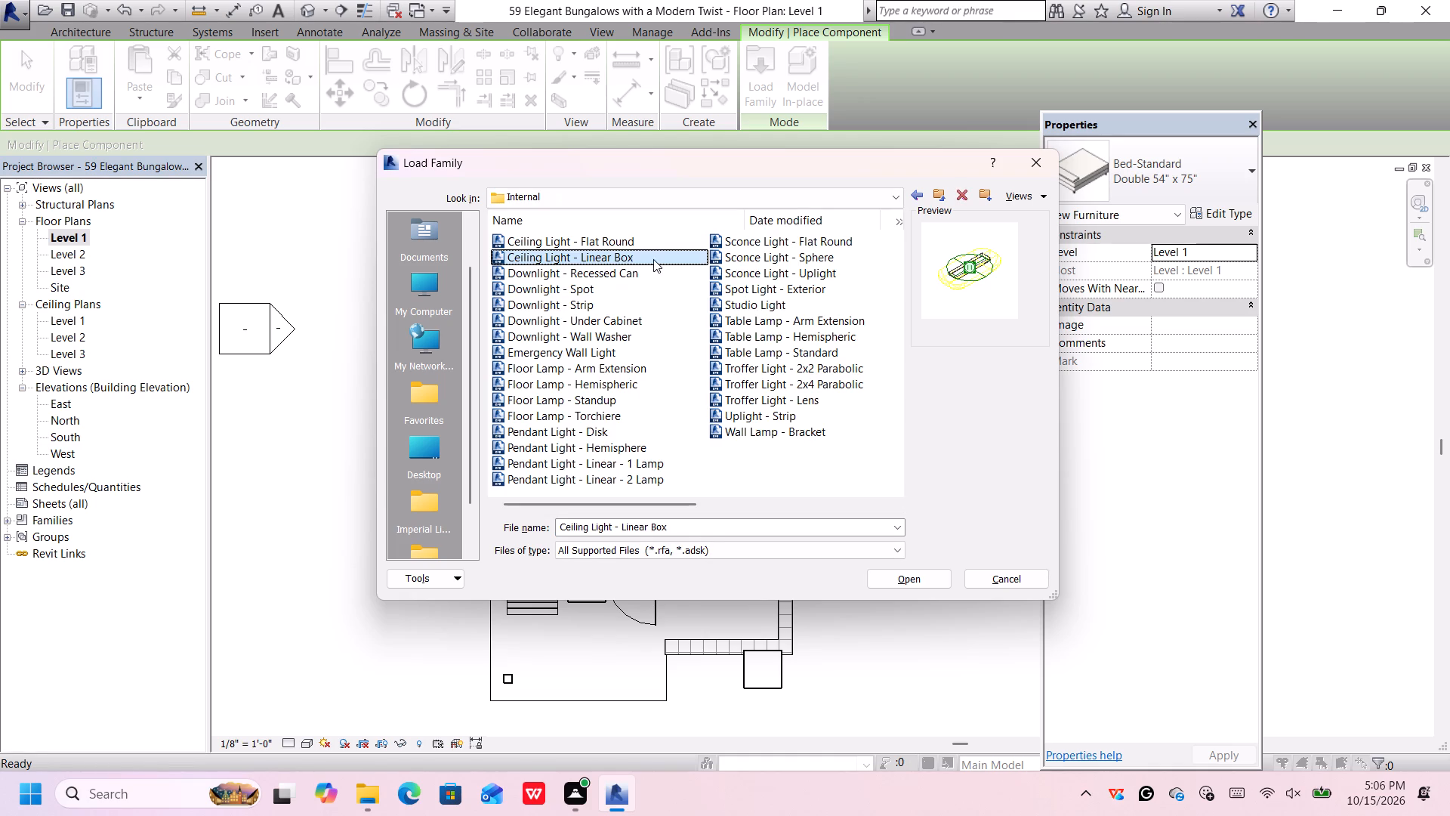
Compare the interior ceiling light, downlight and floor lamp families and load Floor Lamp - Standup.
{"action": "left_click", "coordinate": [661, 246]}
{"action": "left_click", "coordinate": [659, 262]}
{"action": "left_click", "coordinate": [660, 280]}
{"action": "left_click", "coordinate": [660, 295]}
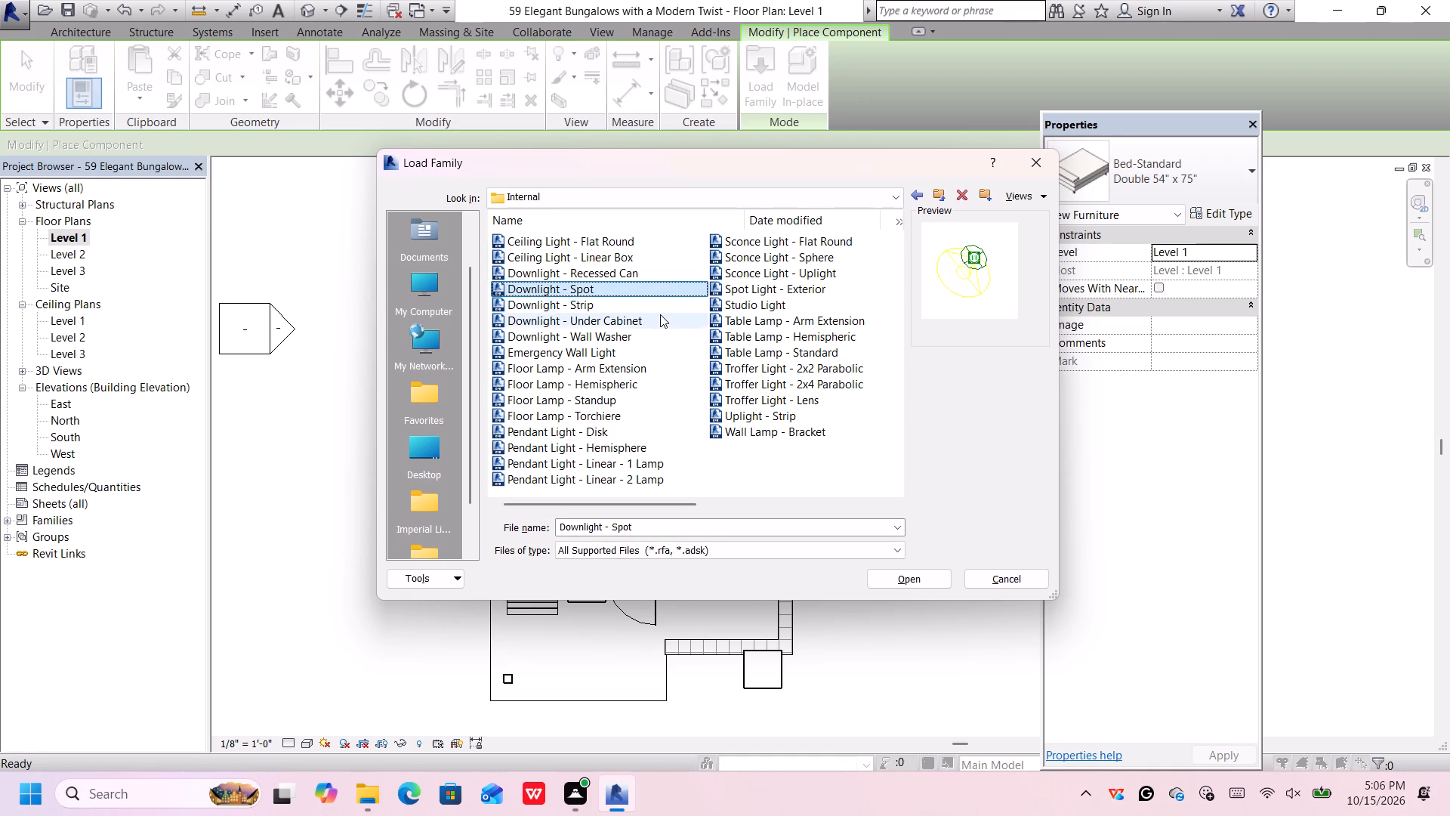
{"action": "left_click", "coordinate": [660, 314]}
{"action": "left_click", "coordinate": [654, 336]}
{"action": "left_click", "coordinate": [655, 360]}
{"action": "left_click", "coordinate": [656, 380]}
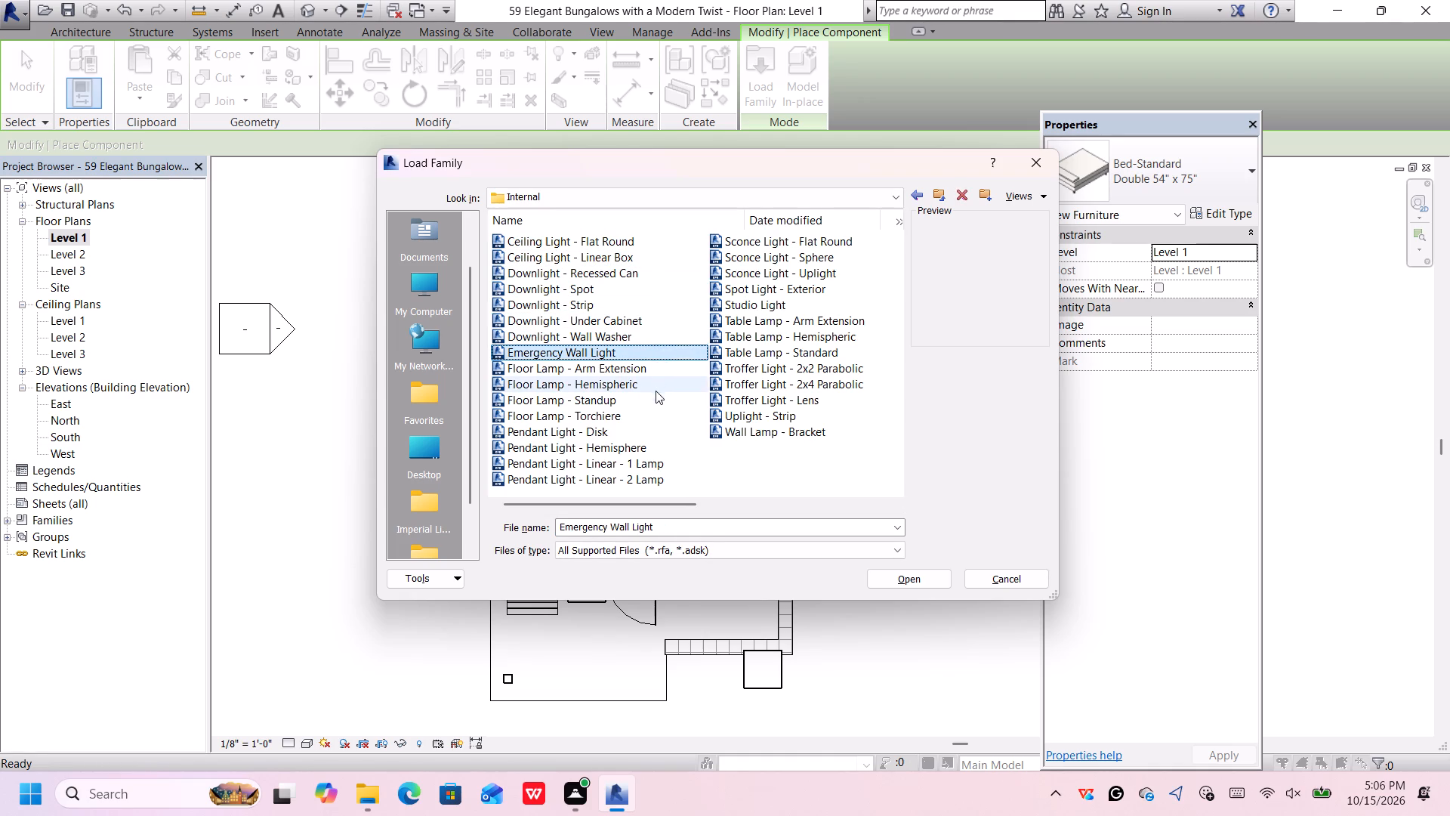
{"action": "left_click", "coordinate": [656, 395]}
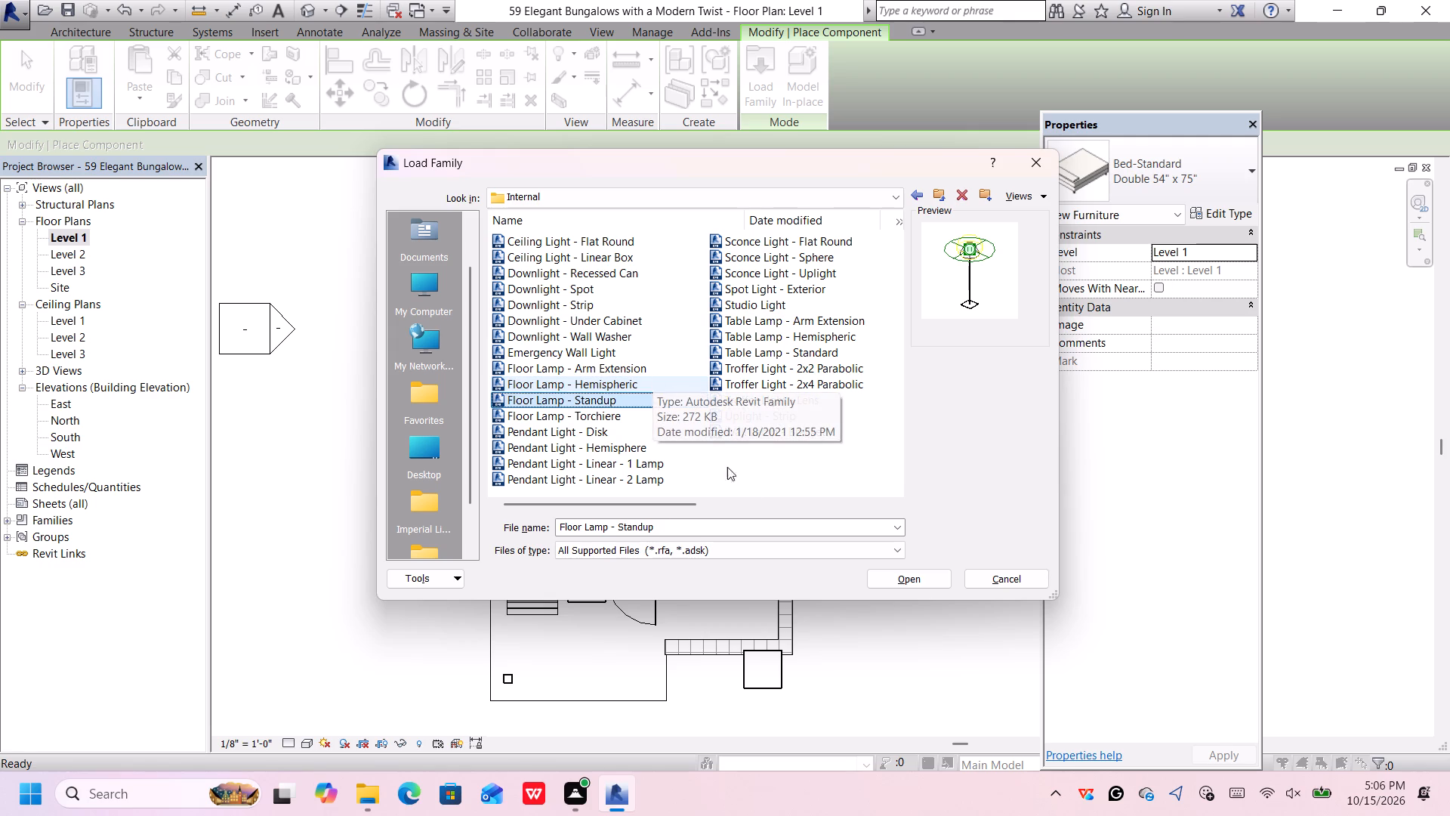
{"action": "left_click", "coordinate": [882, 580]}
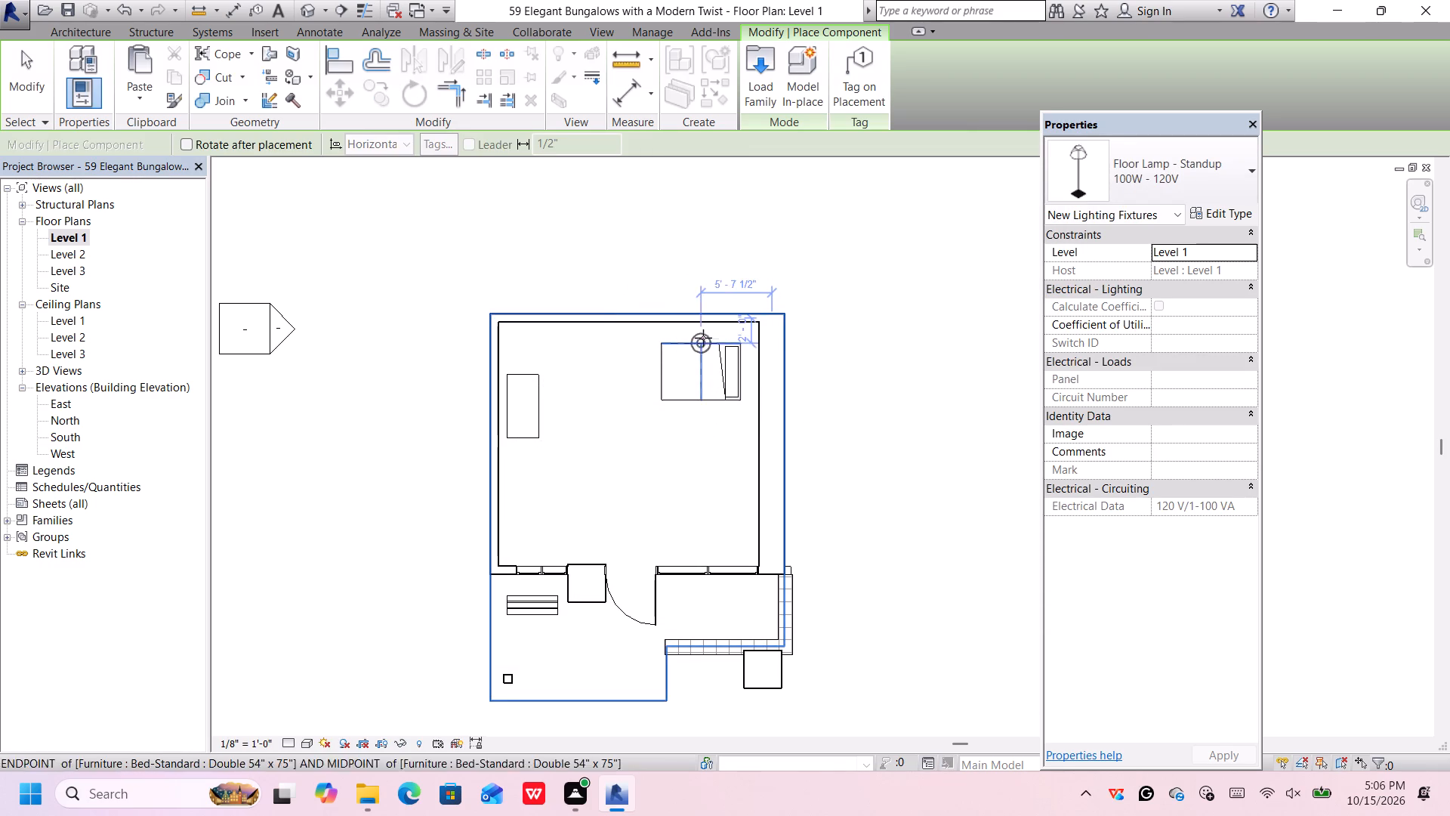
Place two 100W - 120V floor lamps: one south of the bed's headboard, about 2' 0" from the east wall, and one in the room's northwest corner.
{"action": "scroll", "coordinate": [724, 333], "scroll_direction": "up", "scroll_amount": 6}
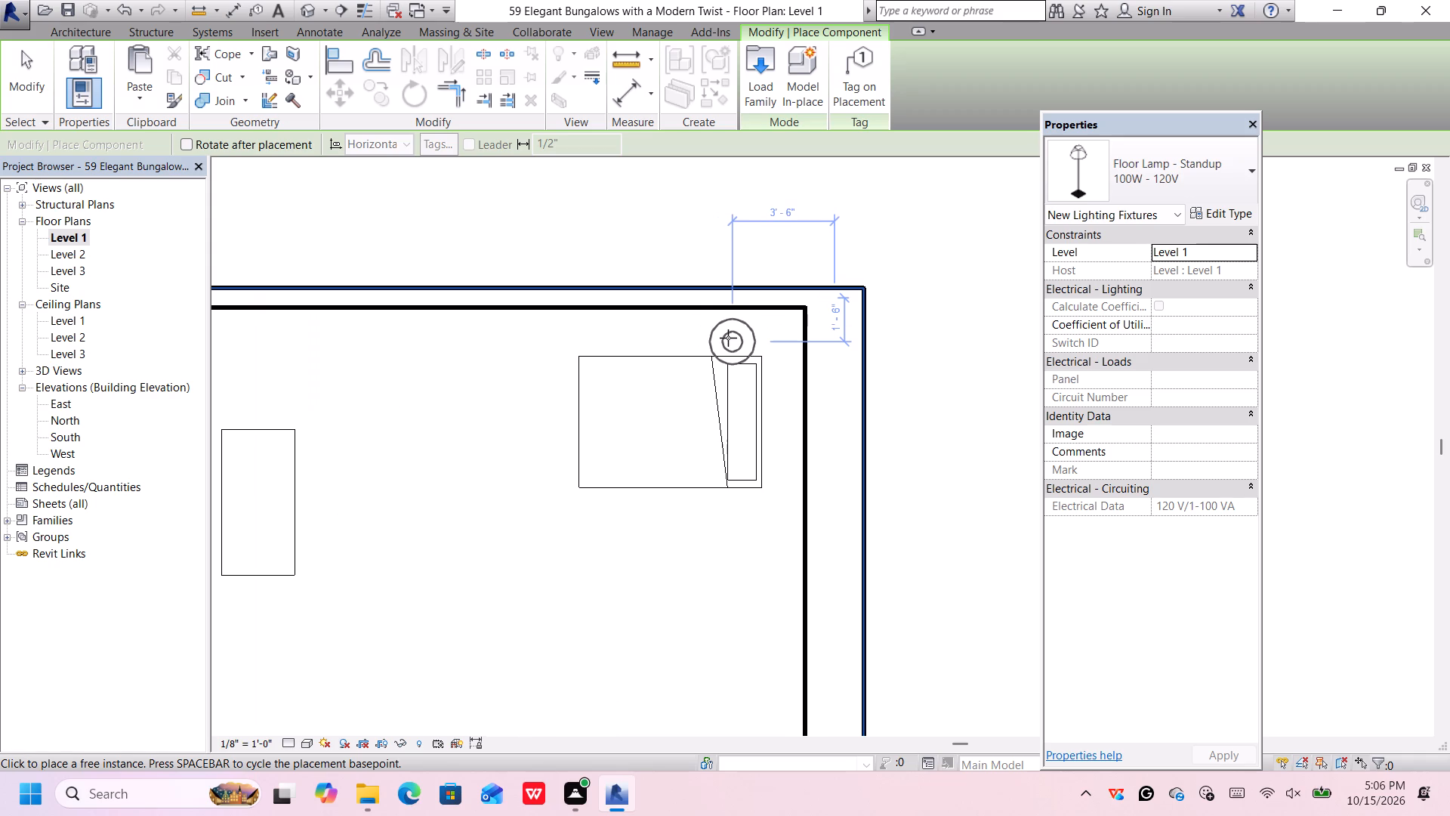
{"action": "left_click", "coordinate": [770, 523]}
{"action": "scroll", "coordinate": [785, 384], "scroll_direction": "down", "scroll_amount": 8}
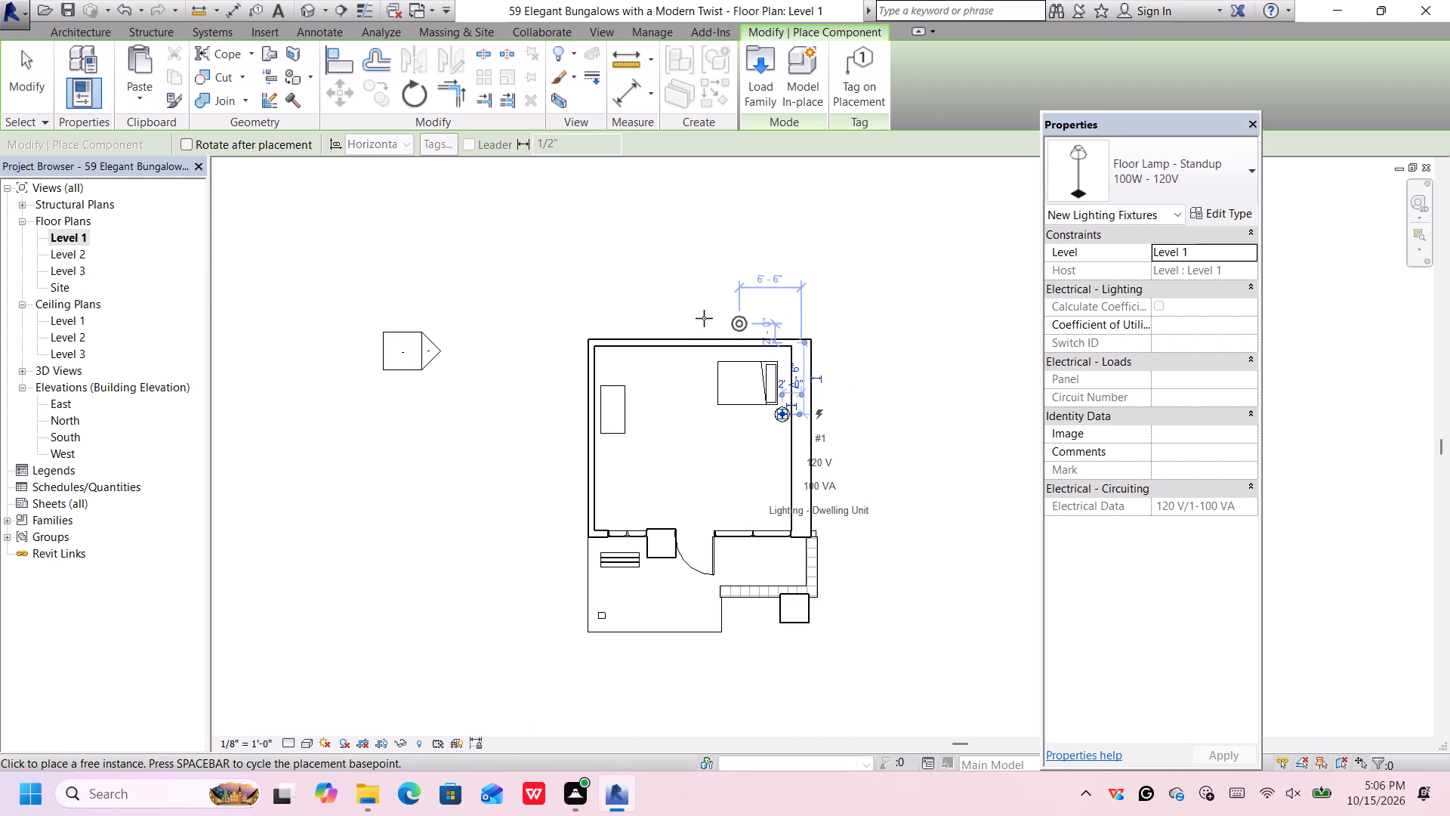
{"action": "left_click", "coordinate": [608, 357]}
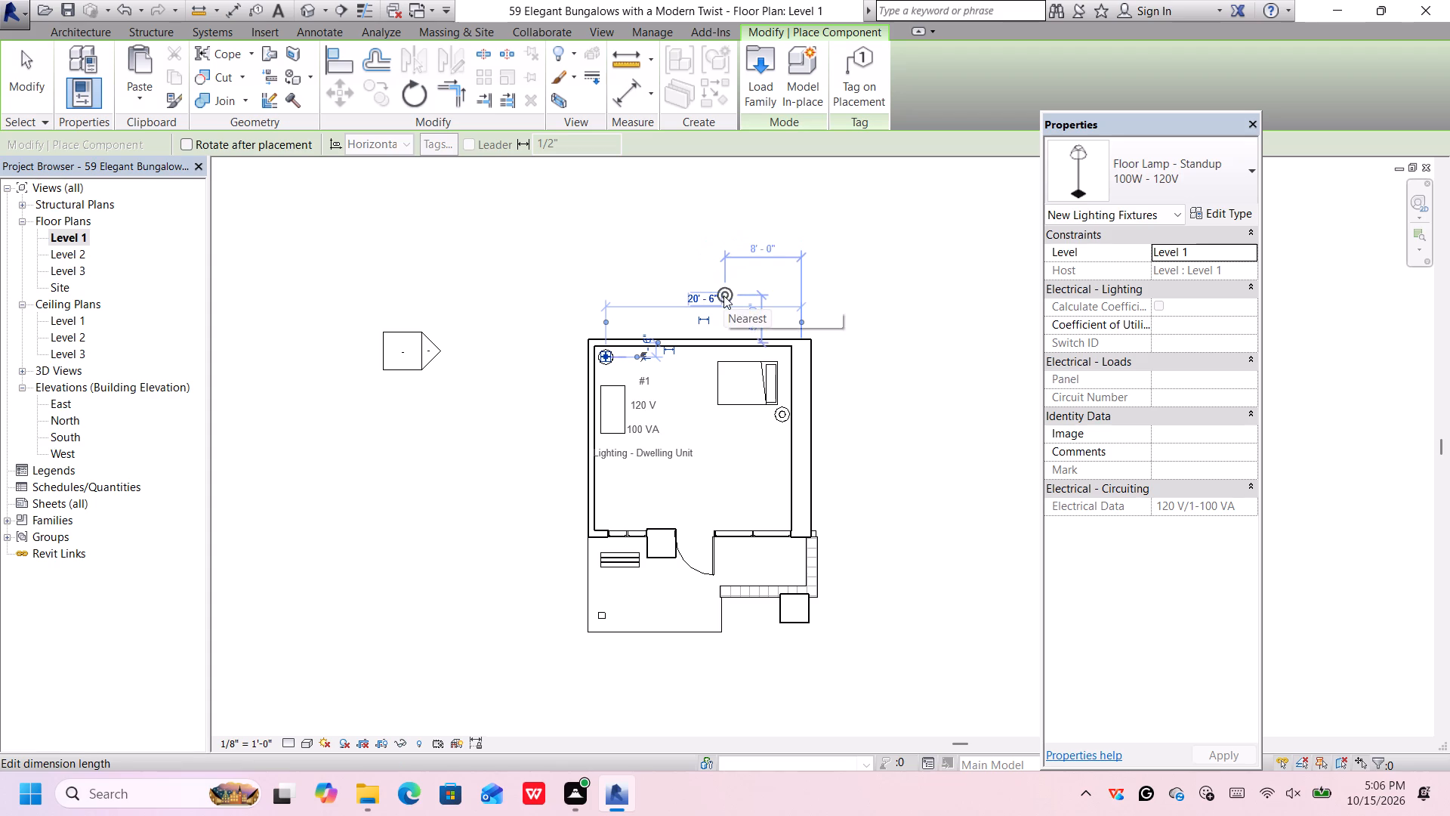
Compare the families in the Furniture System folder and load Storage Pedestal.
{"action": "left_click", "coordinate": [773, 91]}
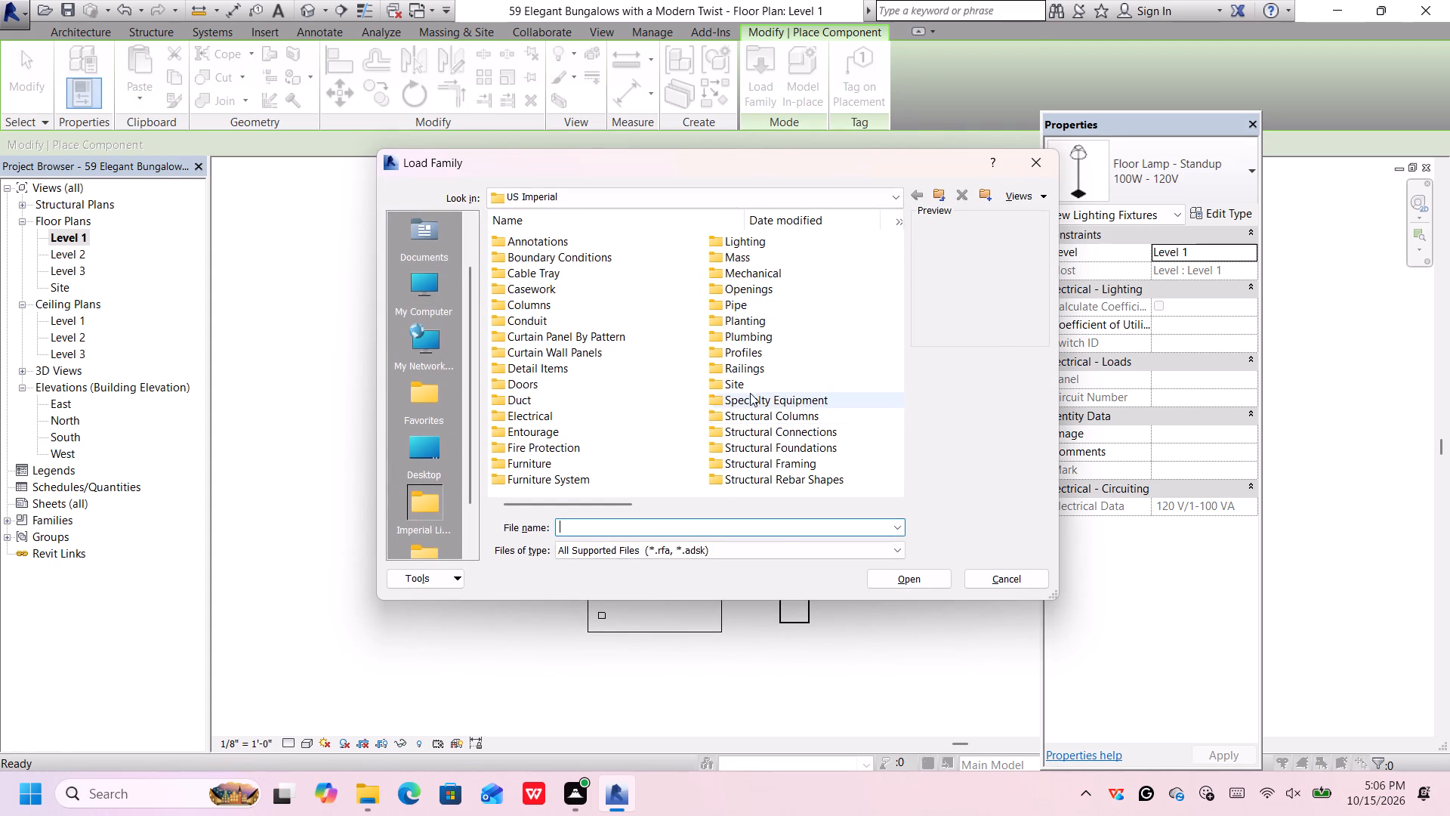
{"action": "left_click", "coordinate": [604, 481]}
{"action": "double_click", "coordinate": [604, 481]}
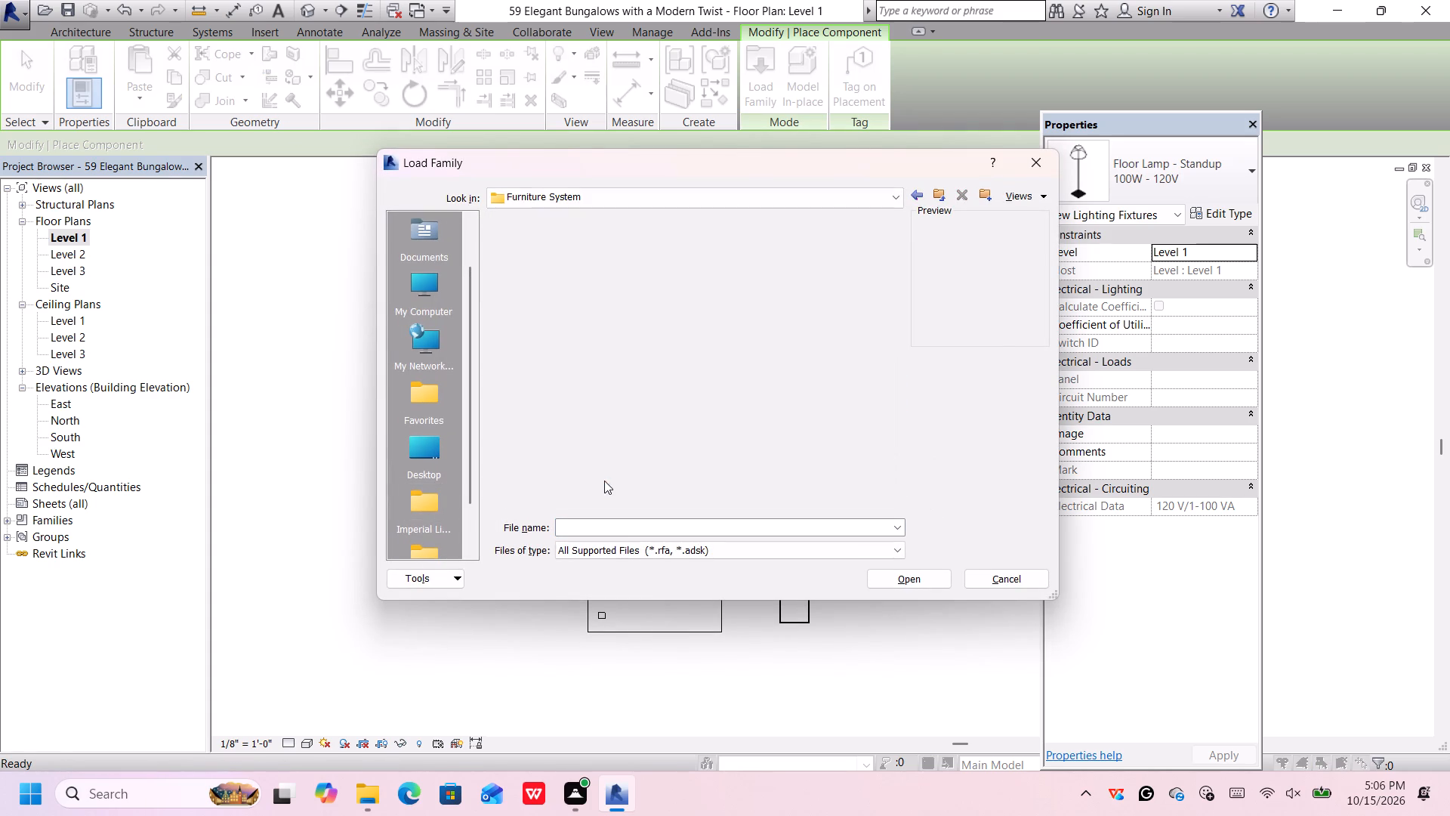
{"action": "left_click", "coordinate": [675, 237]}
{"action": "left_click", "coordinate": [671, 268]}
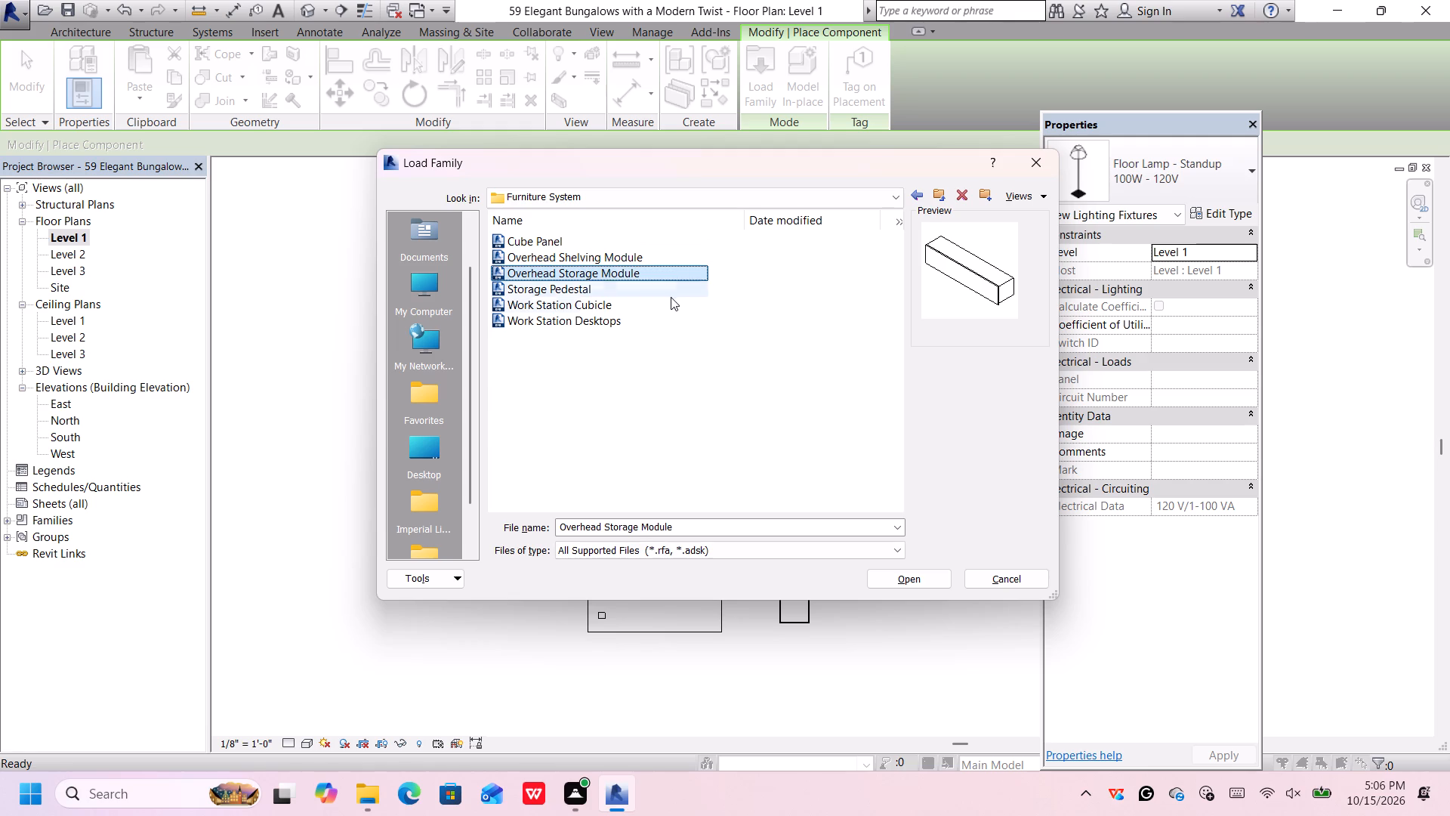
{"action": "left_click", "coordinate": [671, 297]}
{"action": "left_click", "coordinate": [671, 283]}
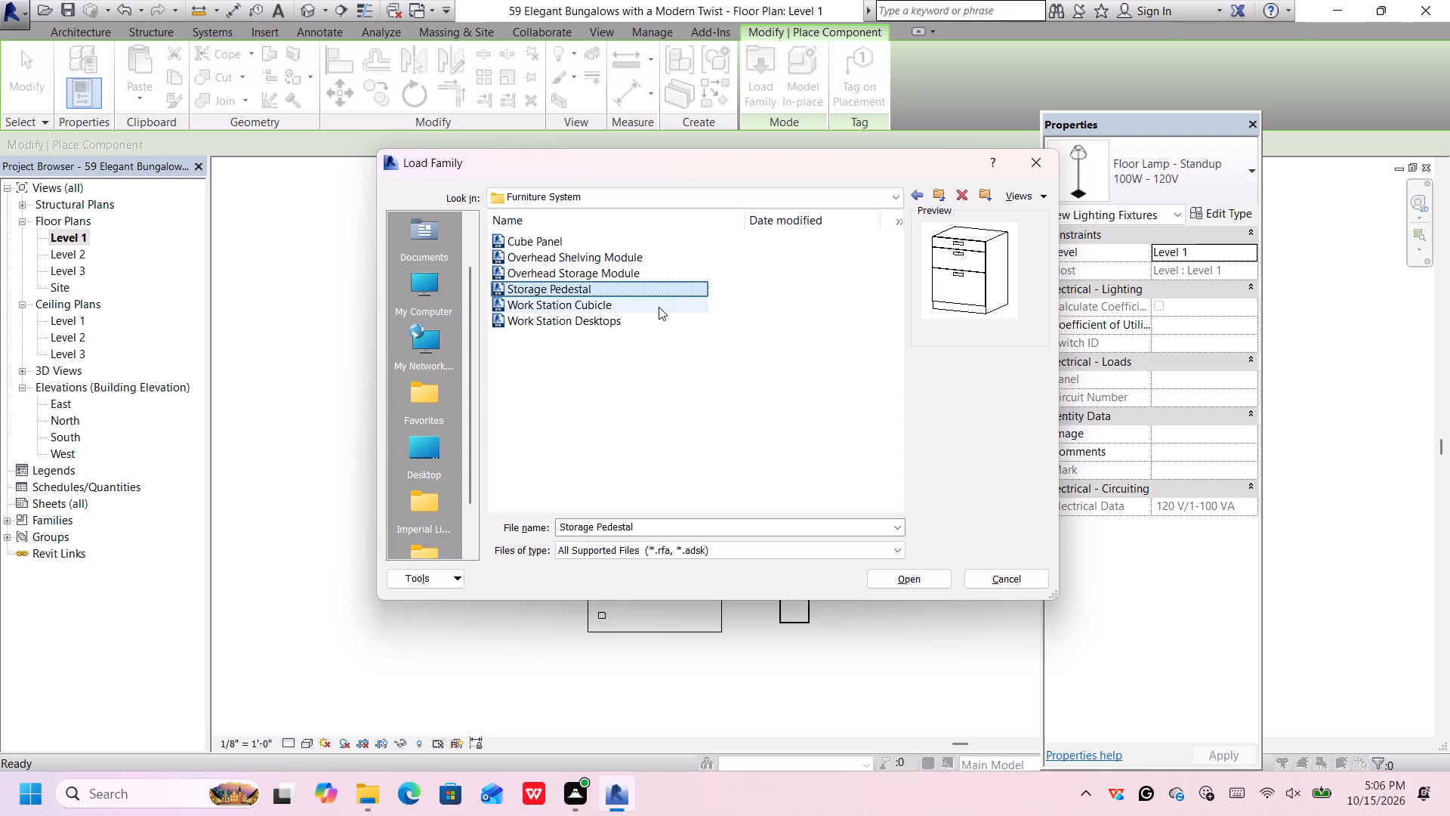
{"action": "left_click", "coordinate": [659, 313]}
{"action": "left_click", "coordinate": [652, 309]}
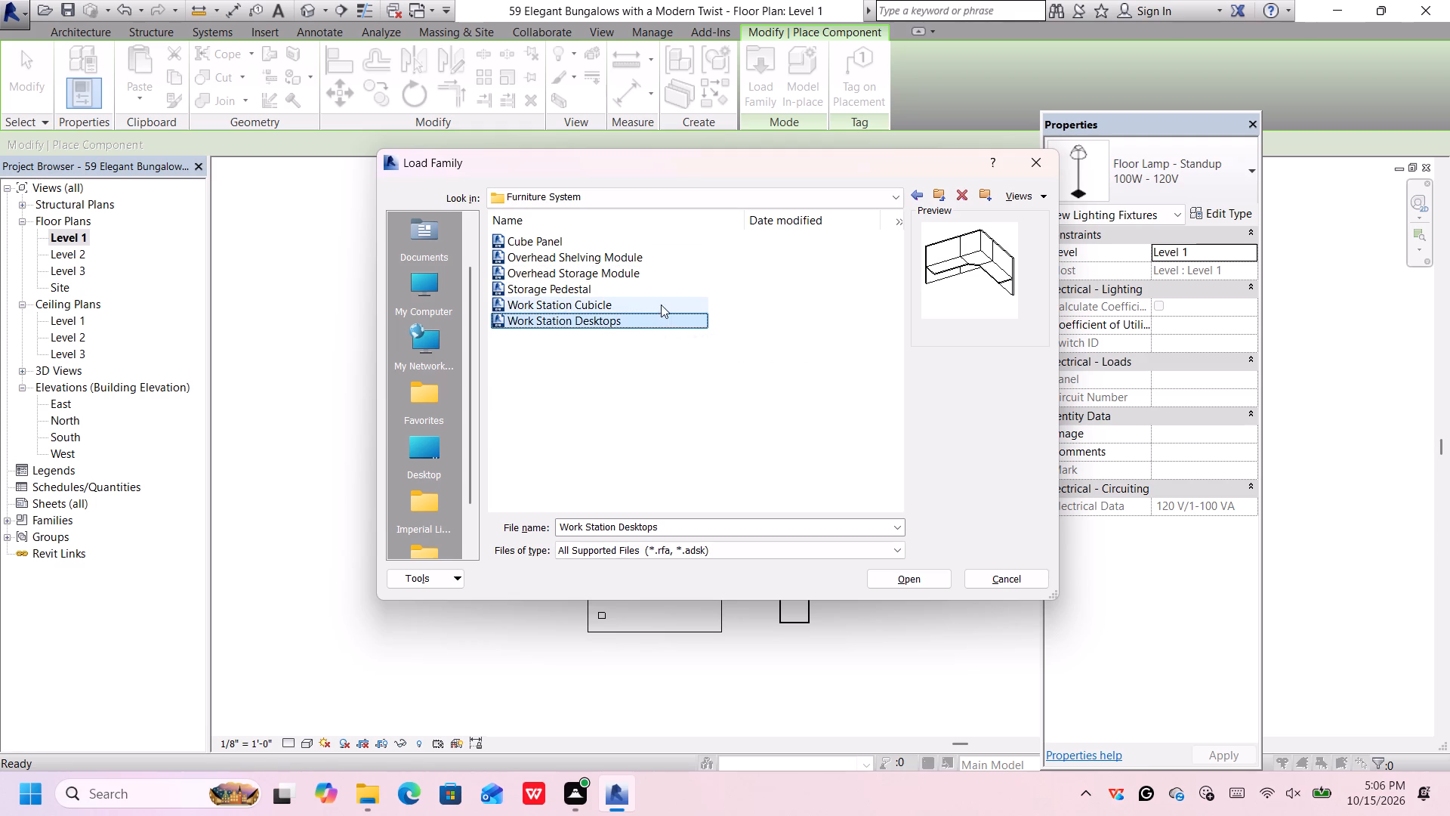
{"action": "left_click", "coordinate": [668, 298]}
{"action": "left_click", "coordinate": [671, 288]}
{"action": "double_click", "coordinate": [671, 288]}
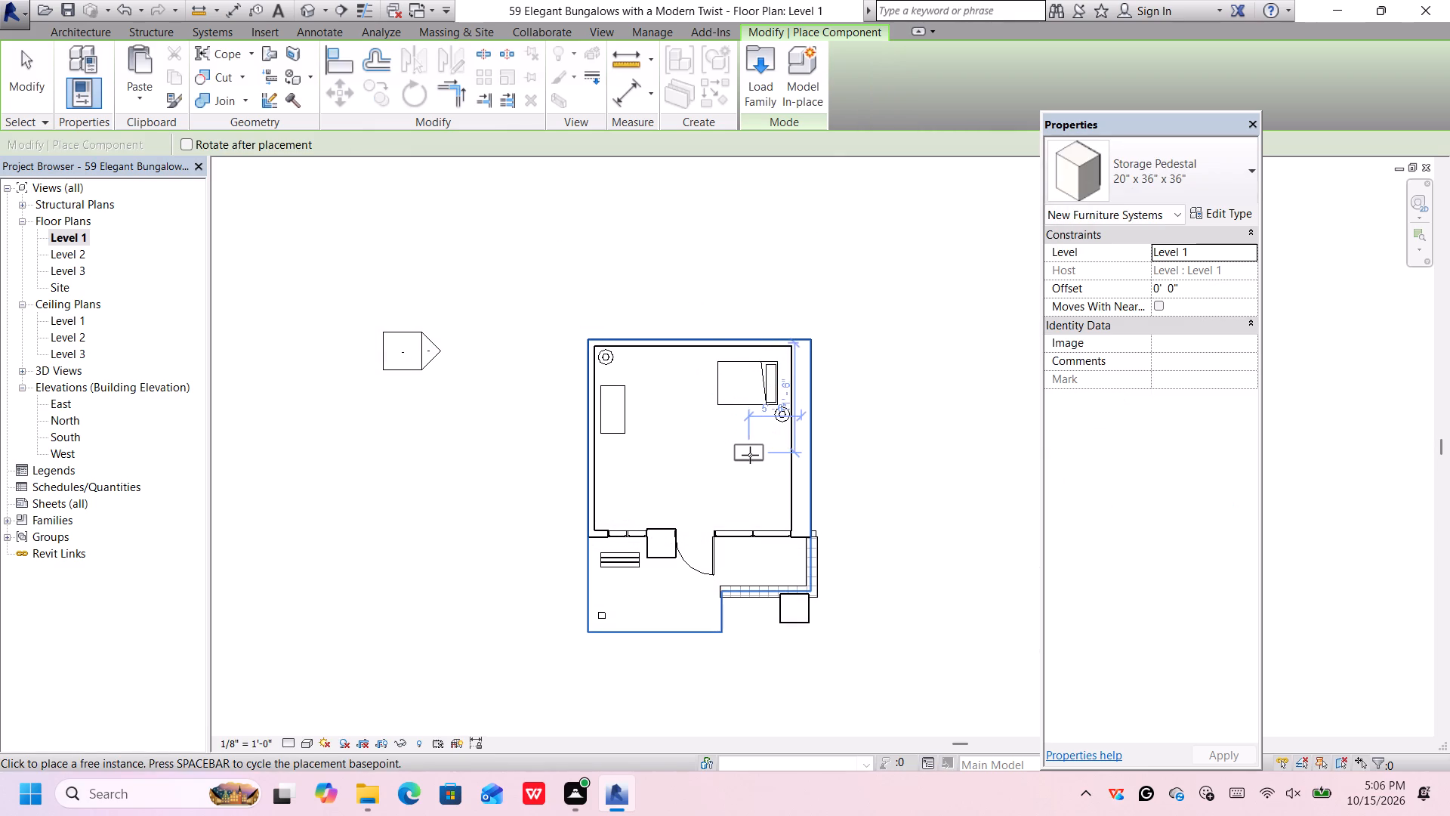
Place a 20" x 36" x 36" storage pedestal lengthwise against the east wall, south of the bed, about 12' 6" from the north wall.
{"action": "key", "text": "space"}
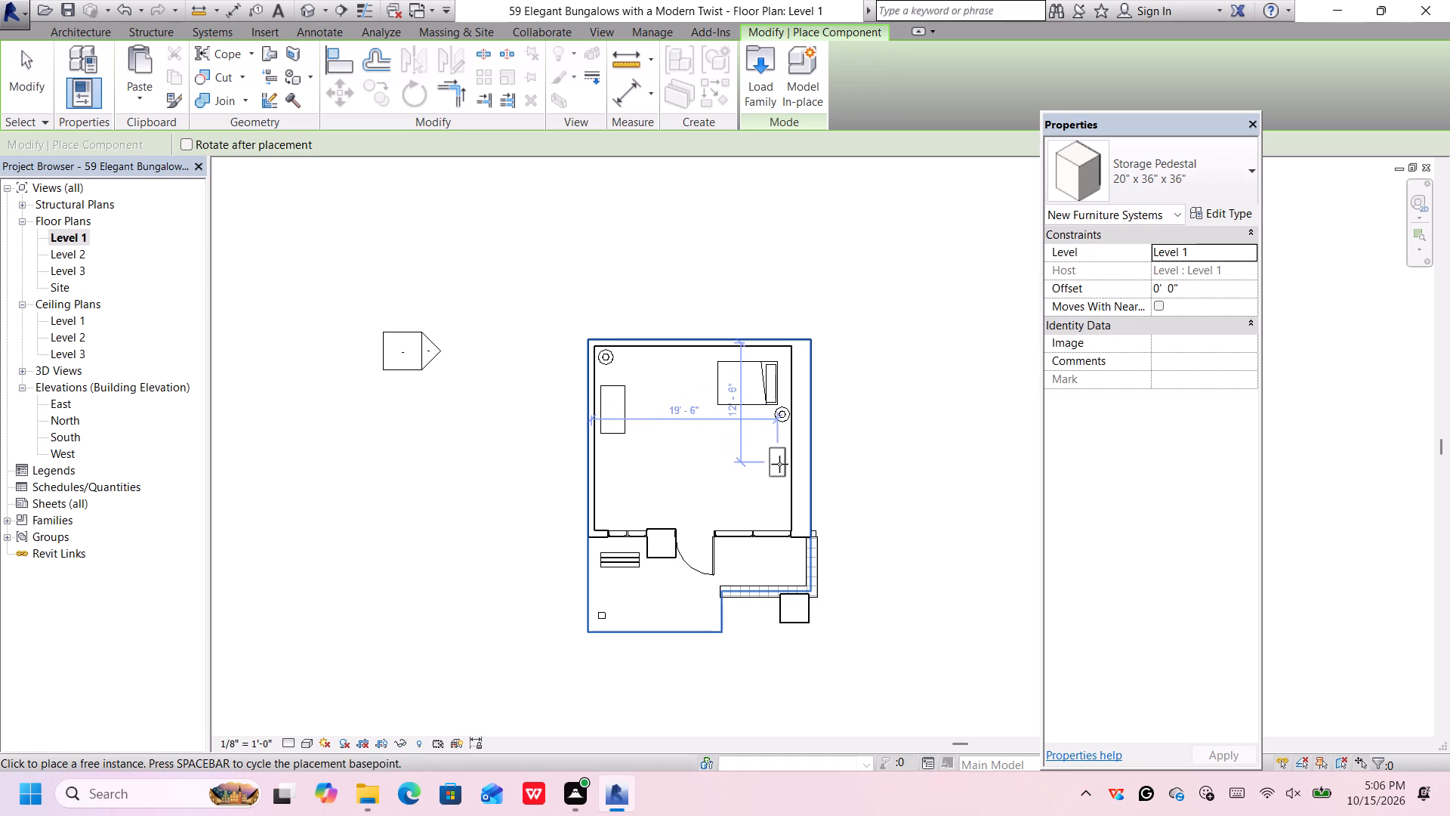
{"action": "left_click", "coordinate": [781, 464]}
Start loading another family and examine the chair and sofa previews in the Furniture > Seating folder.
{"action": "scroll", "coordinate": [788, 359], "scroll_direction": "down", "scroll_amount": 2}
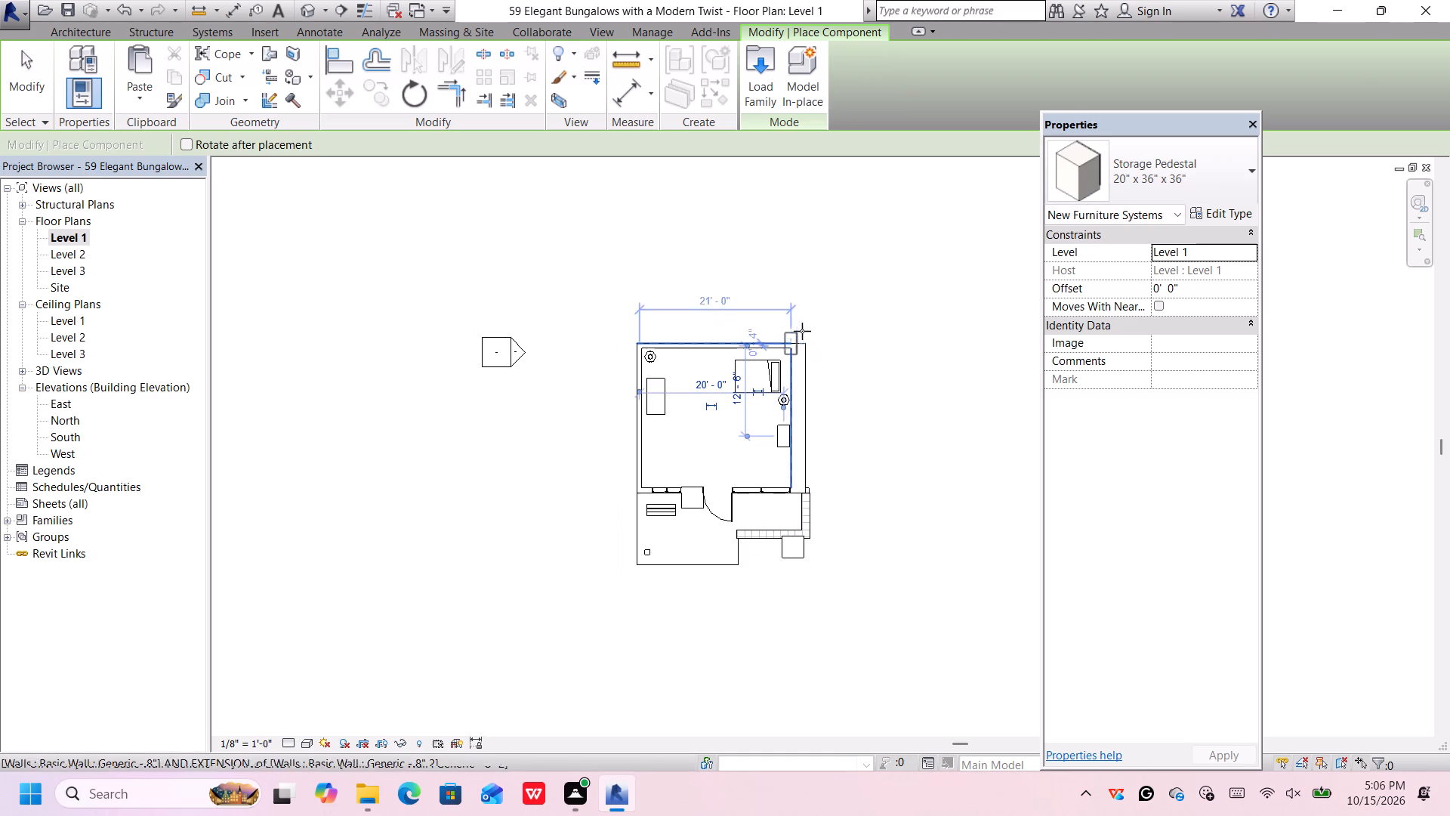
{"action": "left_click", "coordinate": [763, 74]}
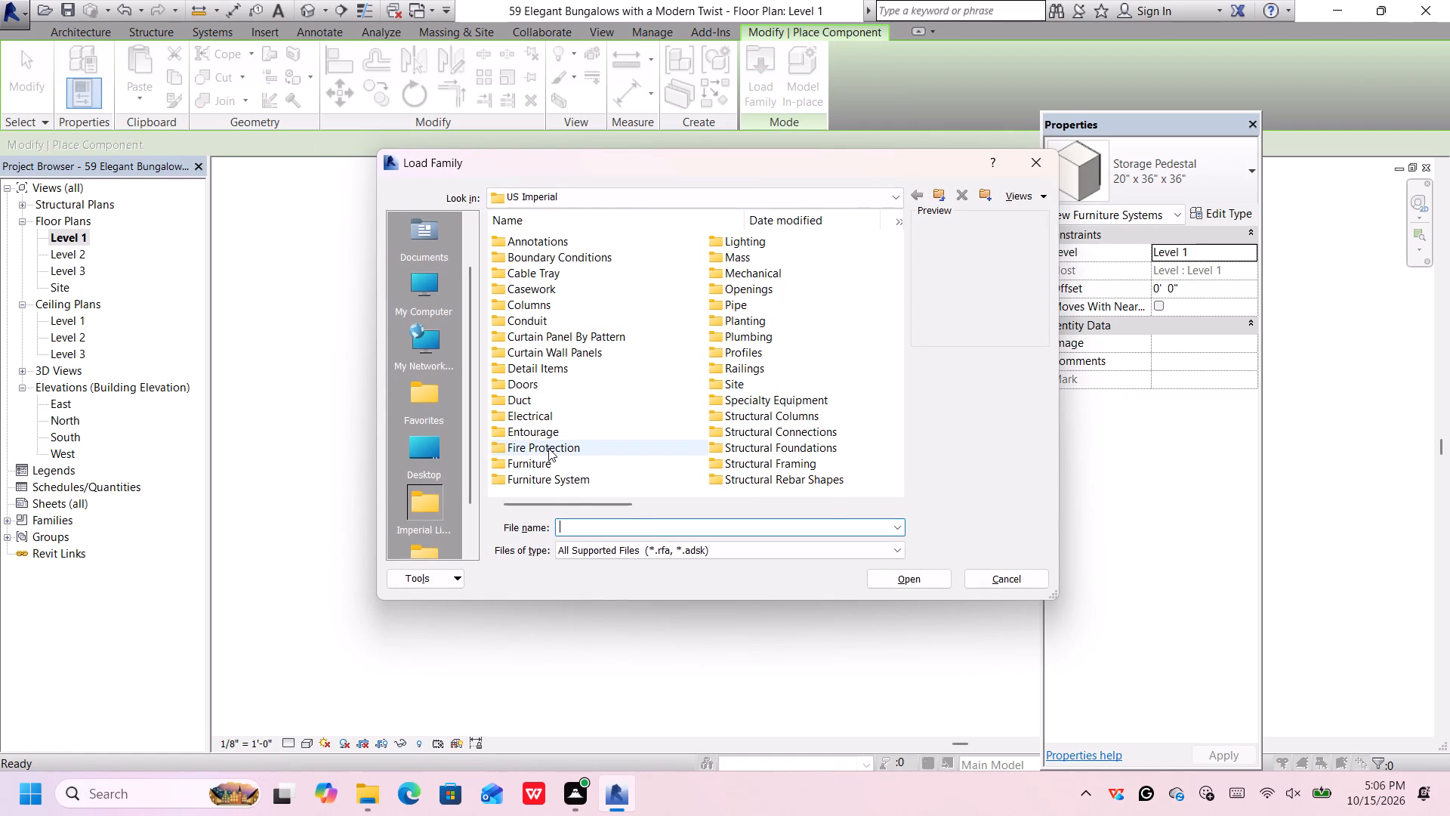
{"action": "triple_click", "coordinate": [531, 465]}
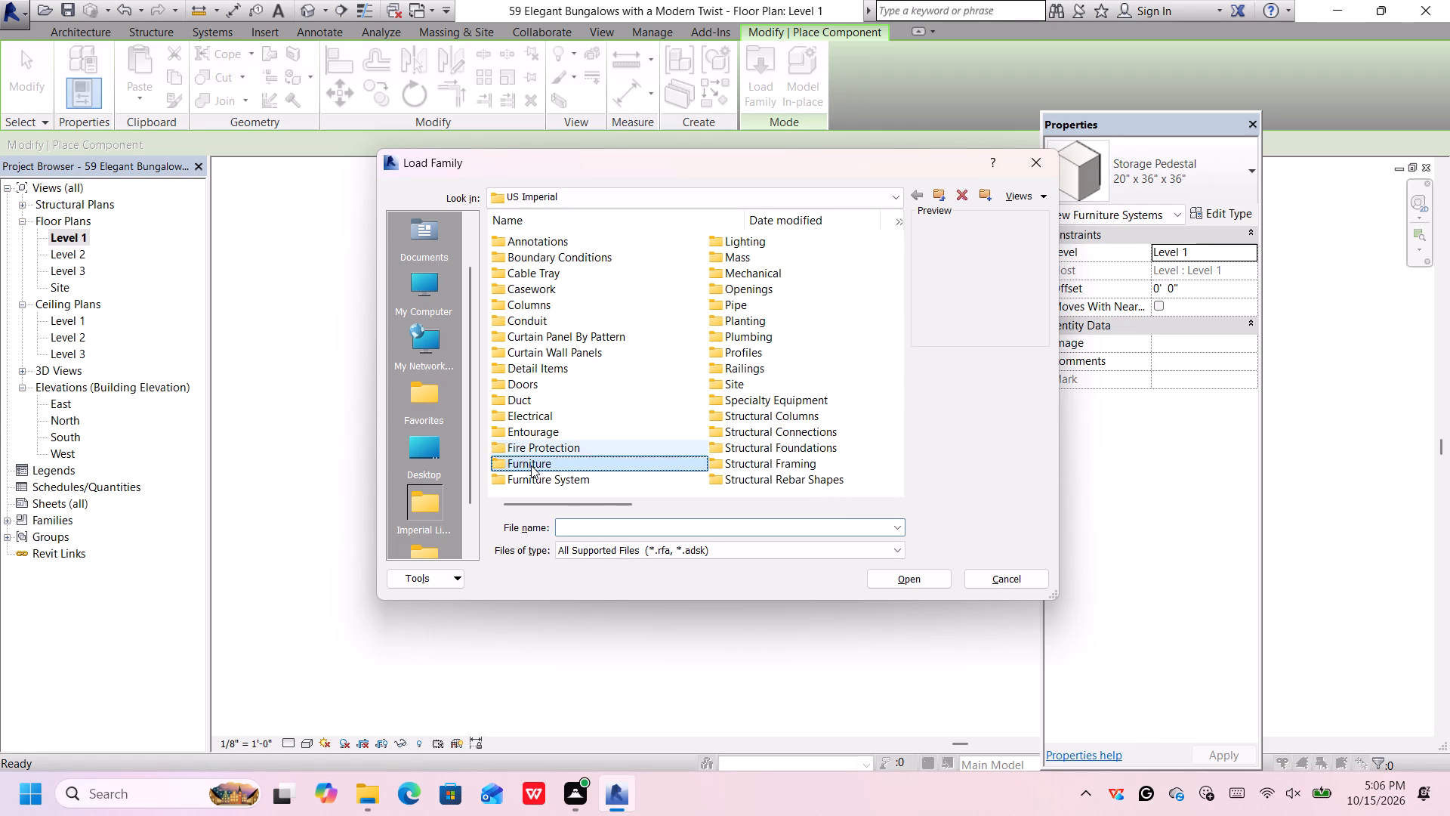
{"action": "double_click", "coordinate": [569, 253]}
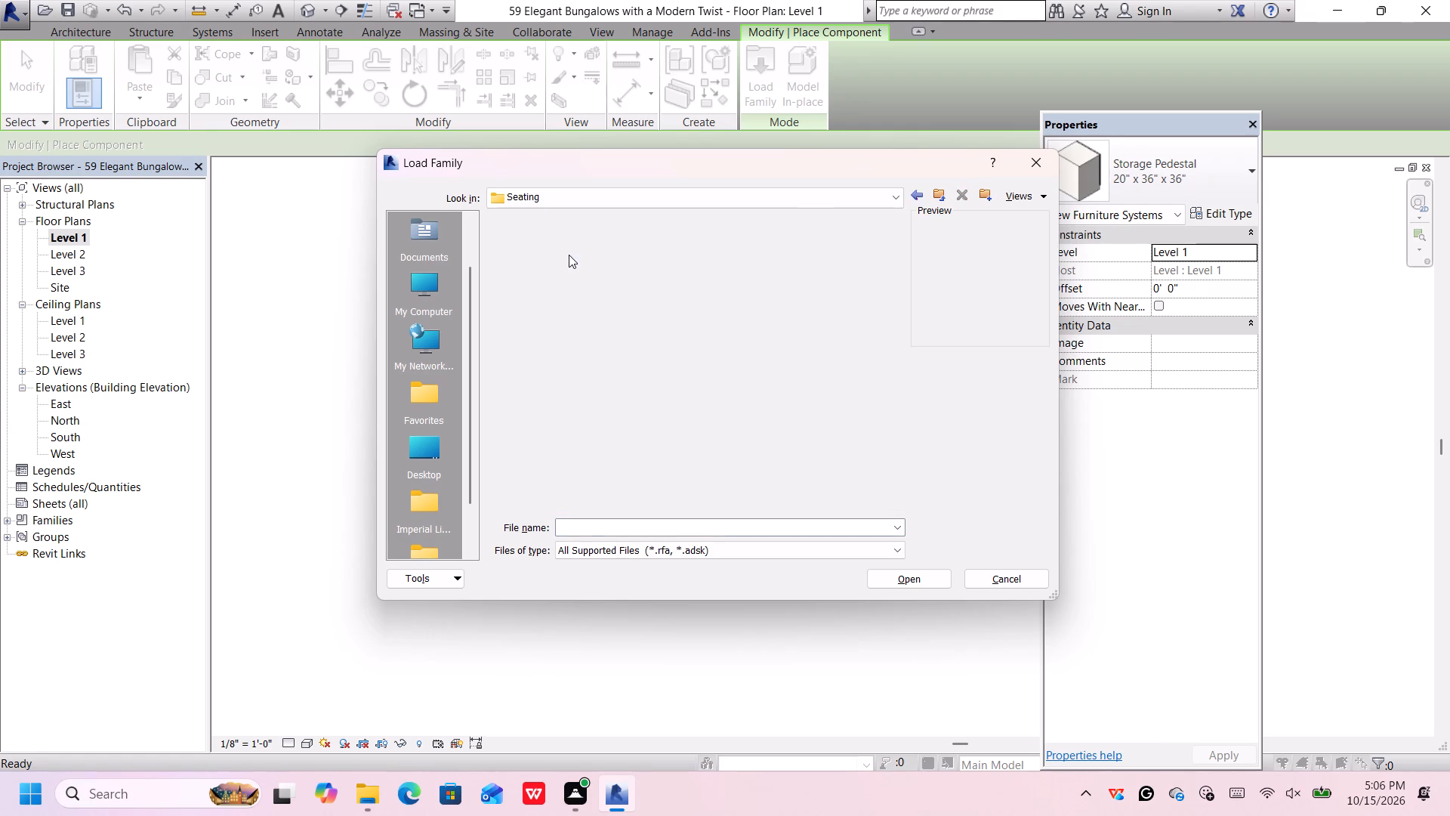
{"action": "left_click", "coordinate": [569, 240]}
{"action": "left_click", "coordinate": [562, 264]}
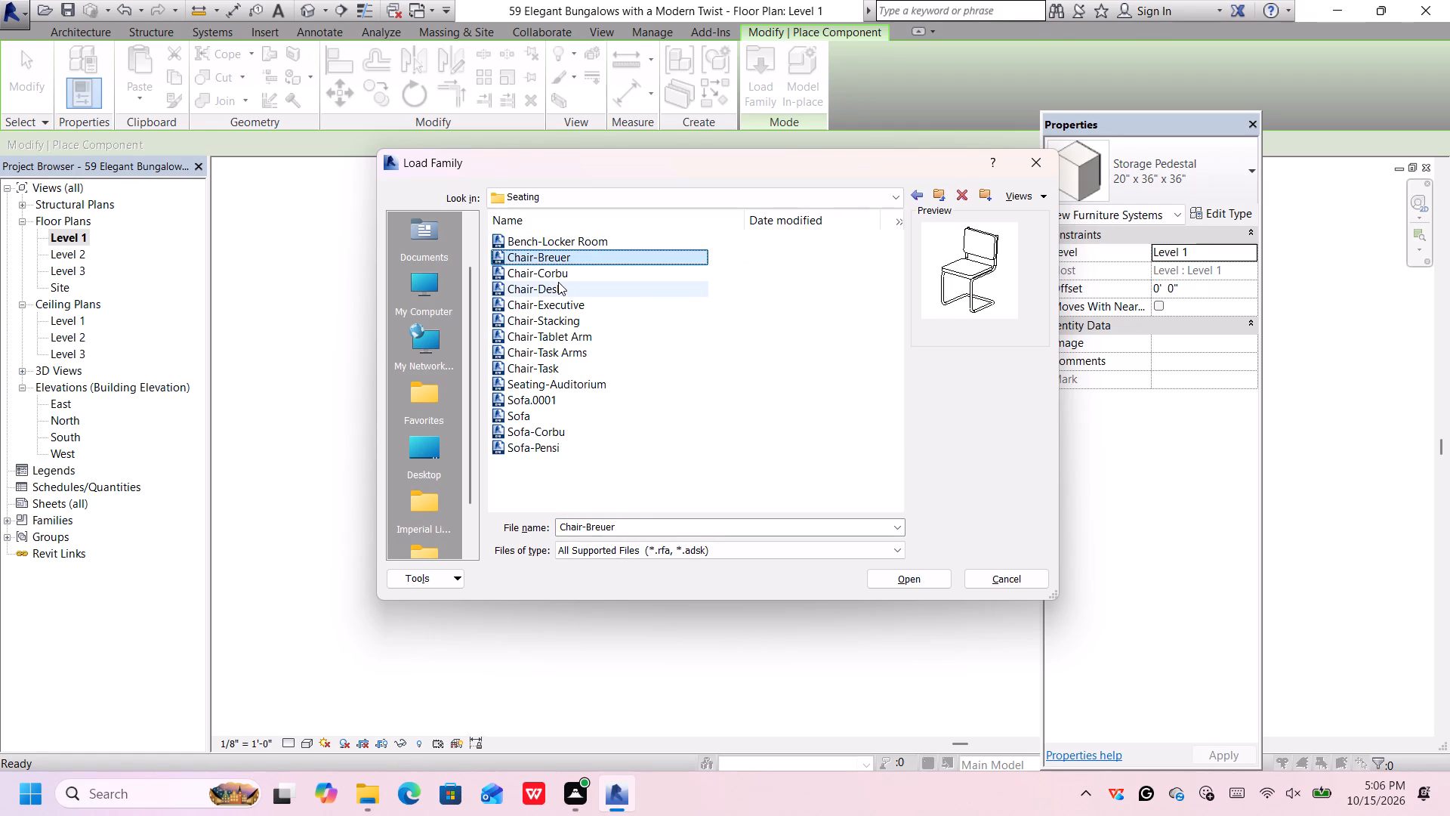
{"action": "left_click", "coordinate": [558, 282]}
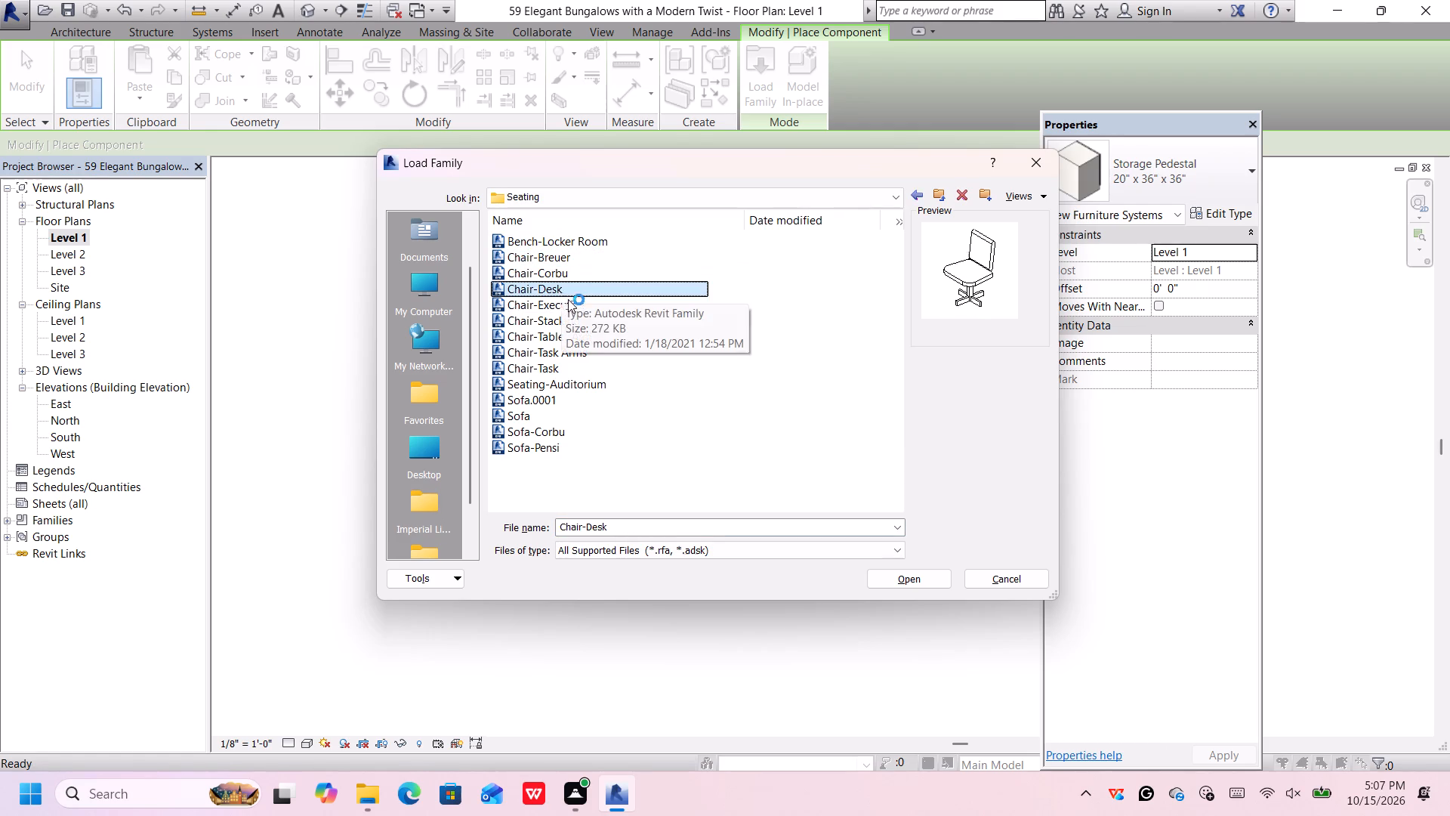
{"action": "left_click", "coordinate": [568, 299]}
{"action": "left_click", "coordinate": [571, 323]}
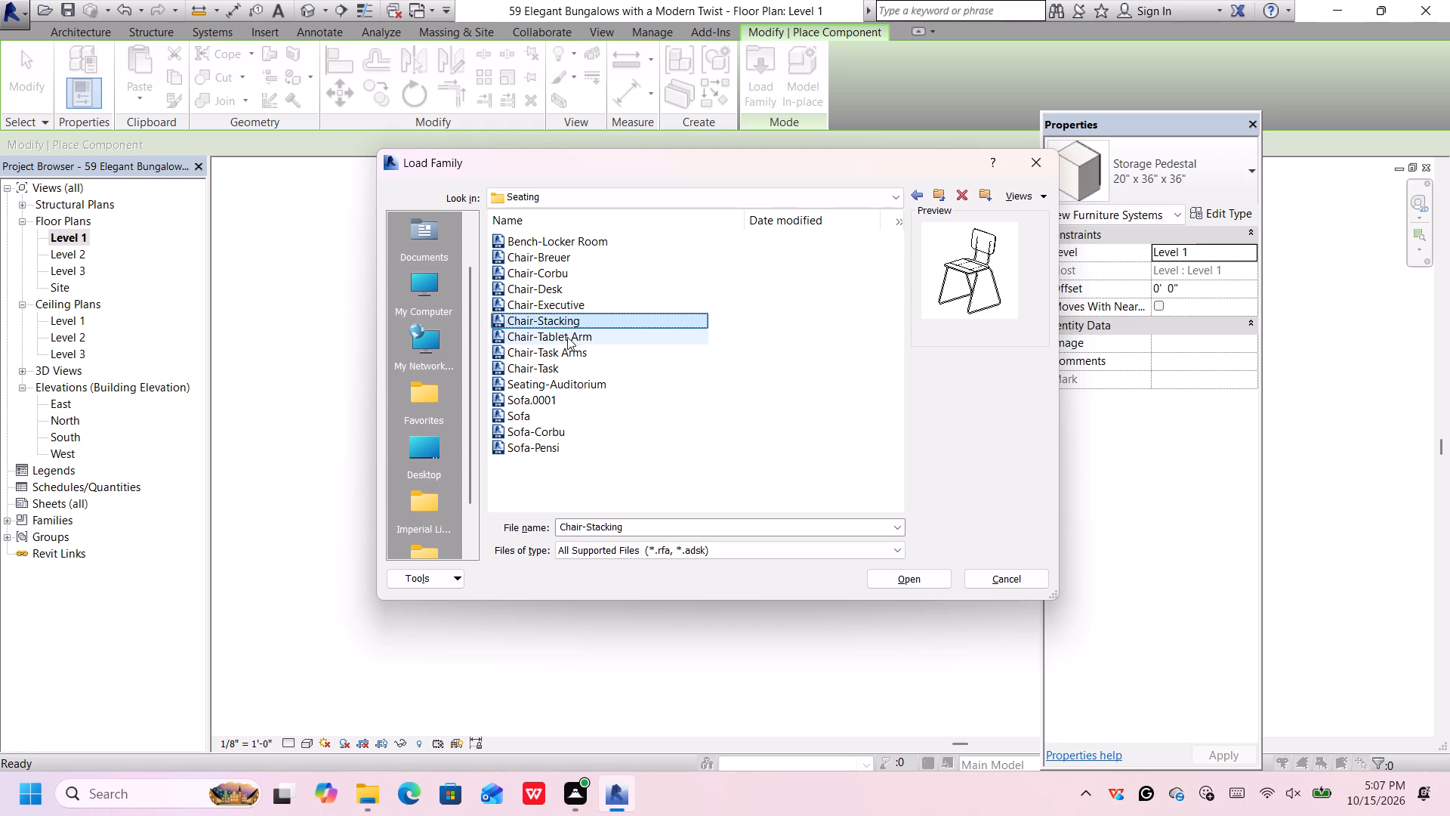
{"action": "left_click", "coordinate": [567, 339]}
{"action": "left_click", "coordinate": [566, 357]}
{"action": "left_click", "coordinate": [567, 340]}
{"action": "left_click", "coordinate": [562, 363]}
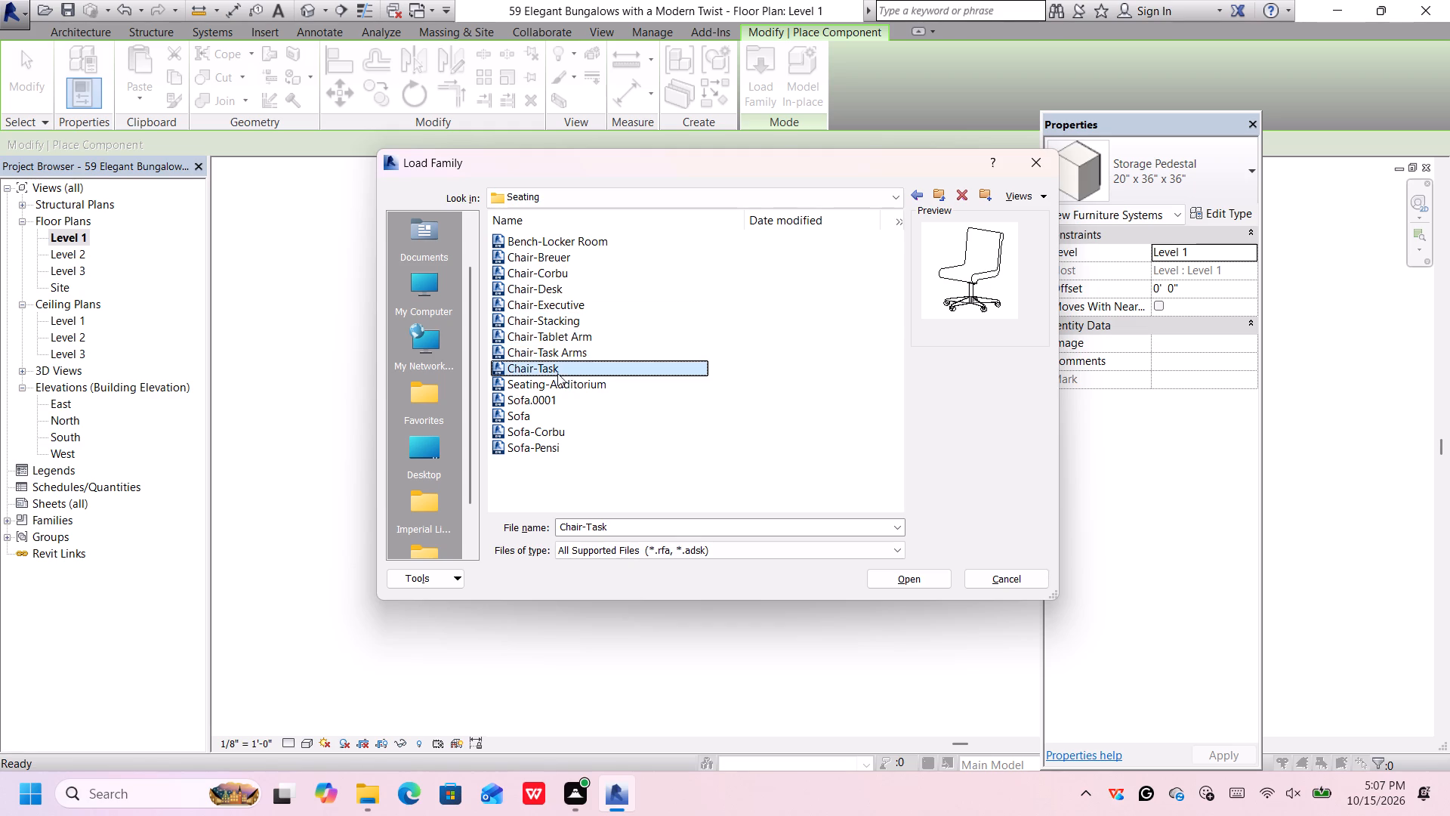
{"action": "left_click", "coordinate": [557, 374]}
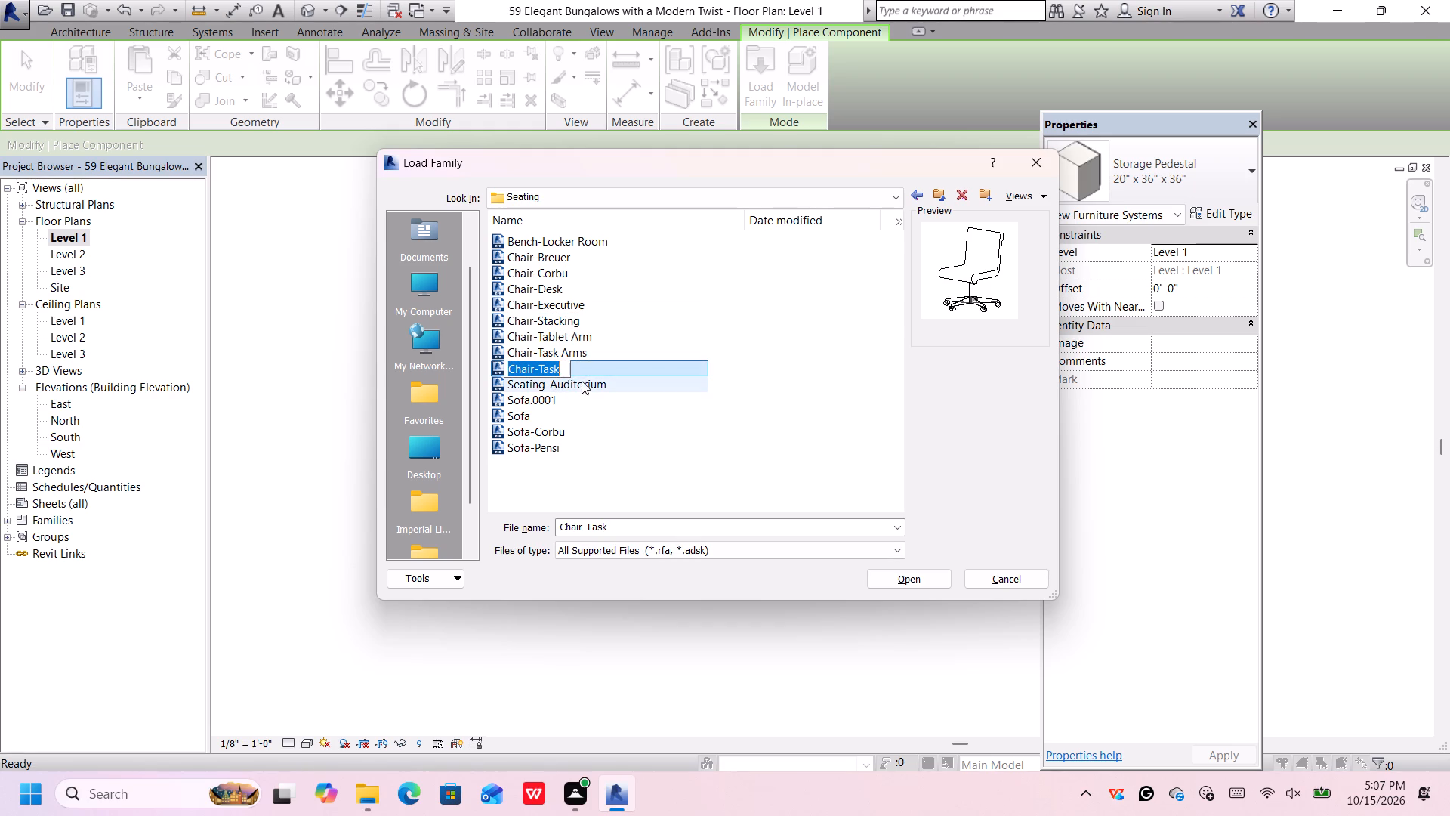
{"action": "left_click", "coordinate": [590, 385]}
{"action": "left_click", "coordinate": [588, 402]}
{"action": "left_click", "coordinate": [579, 419]}
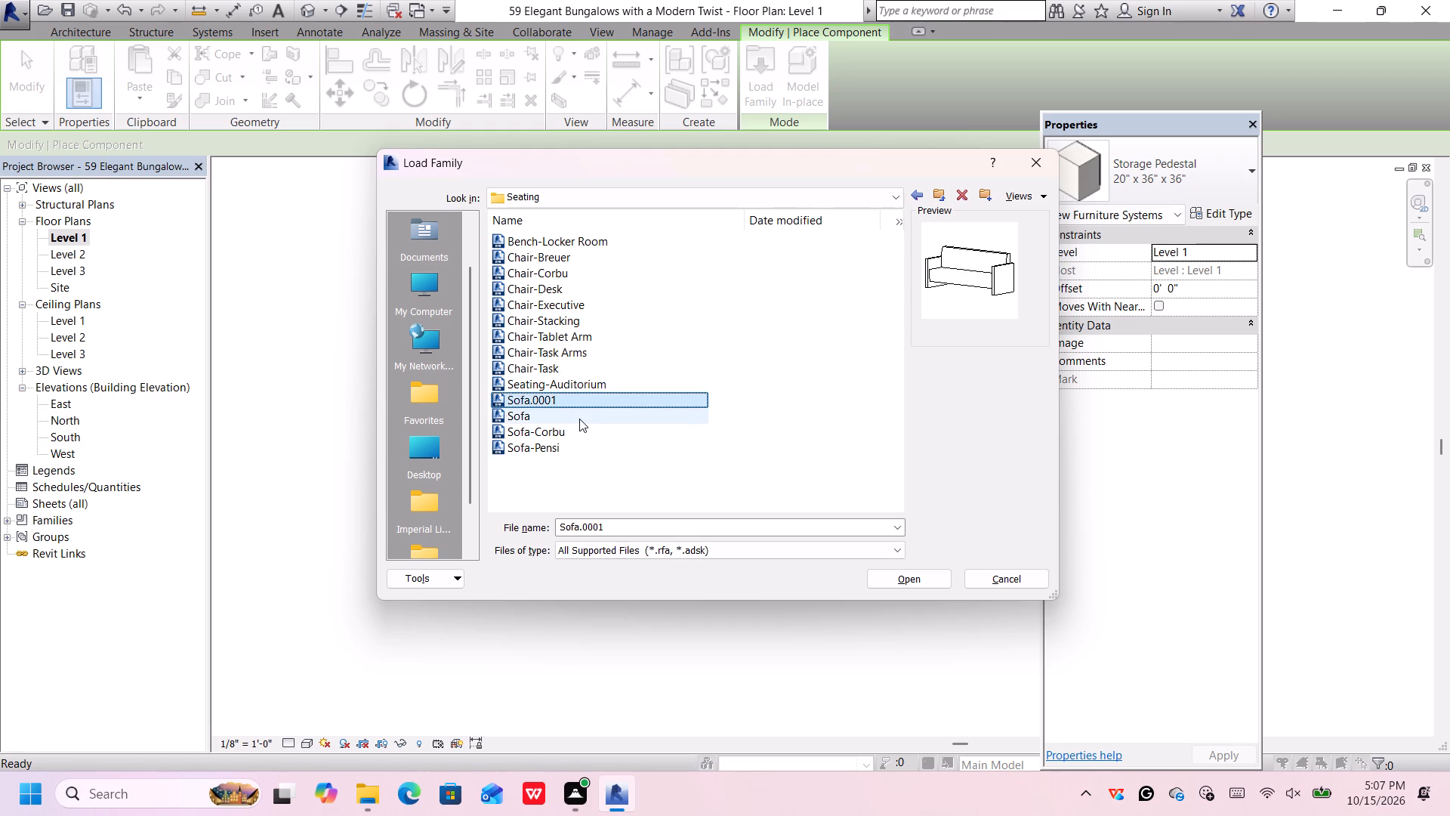
{"action": "left_click", "coordinate": [585, 428]}
{"action": "left_click", "coordinate": [582, 450]}
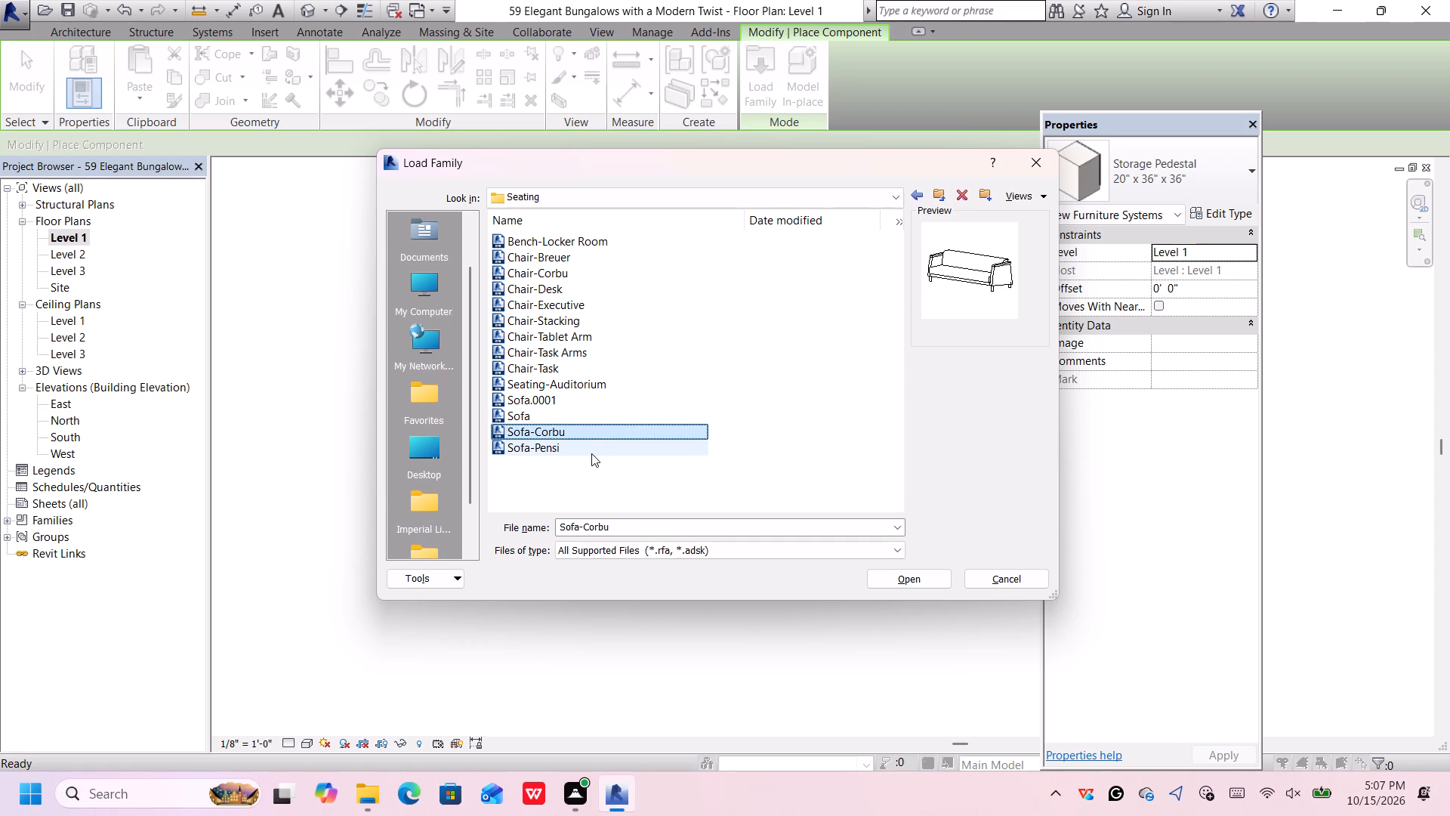
Compare the desk, stacking, tablet-arm and task chair families again and load Chair-Task Arms.
{"action": "left_click", "coordinate": [603, 391]}
{"action": "left_click", "coordinate": [623, 357]}
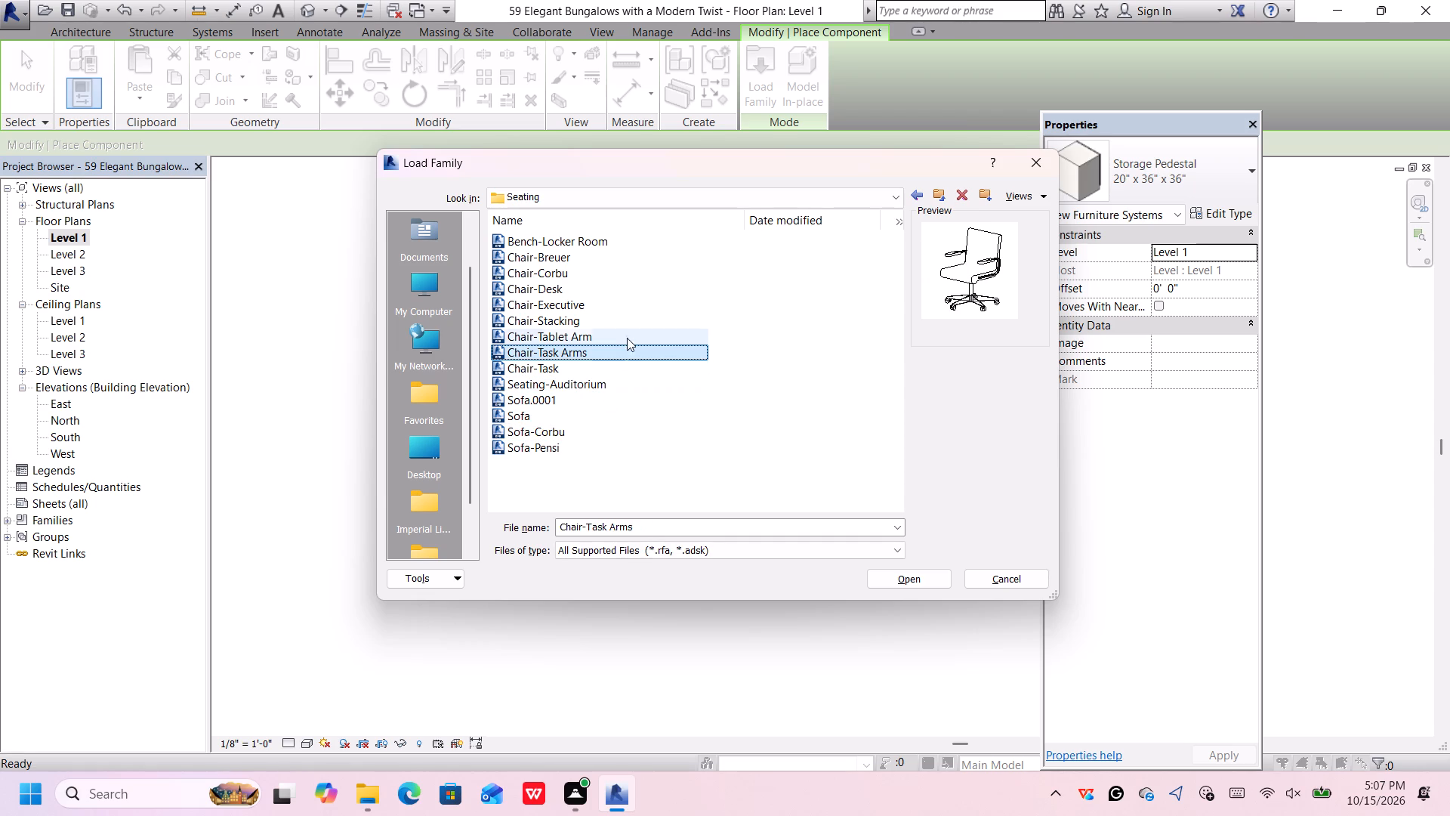
{"action": "left_click", "coordinate": [627, 332]}
{"action": "left_click", "coordinate": [619, 357]}
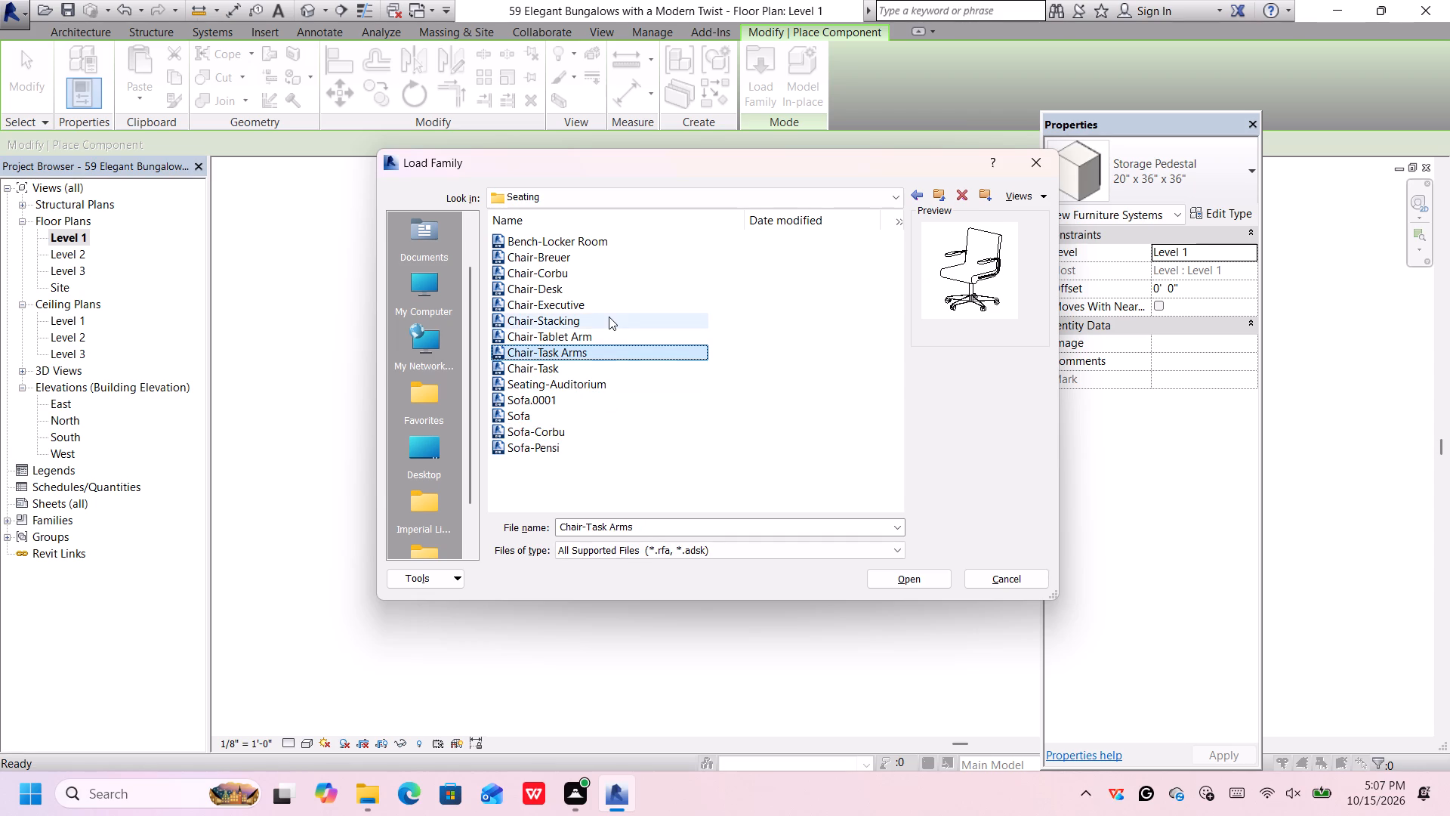
{"action": "left_click", "coordinate": [609, 317]}
{"action": "left_click", "coordinate": [614, 343]}
{"action": "left_click", "coordinate": [614, 318]}
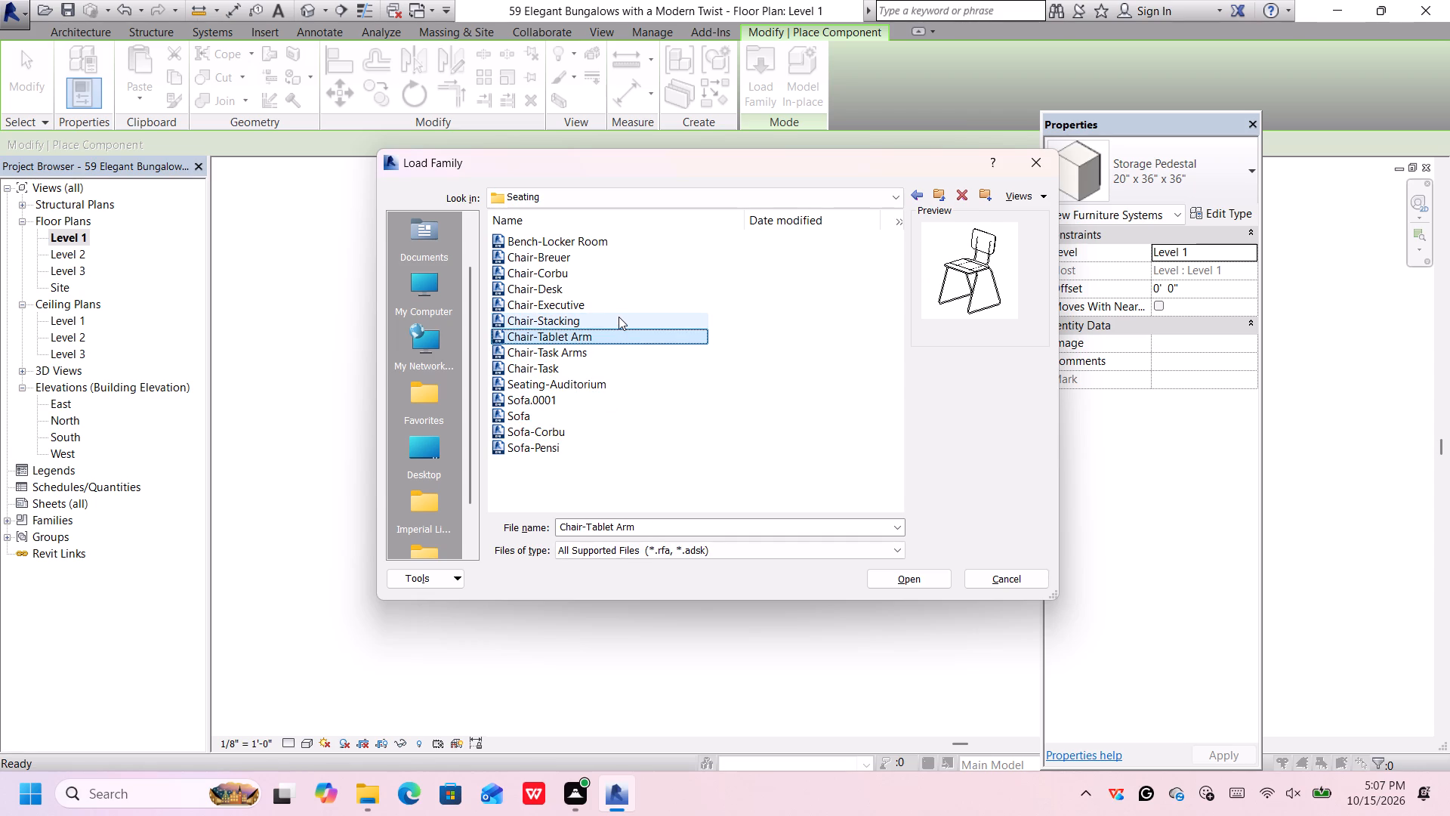
{"action": "left_click", "coordinate": [619, 317]}
{"action": "left_click", "coordinate": [620, 301]}
{"action": "left_click", "coordinate": [624, 289]}
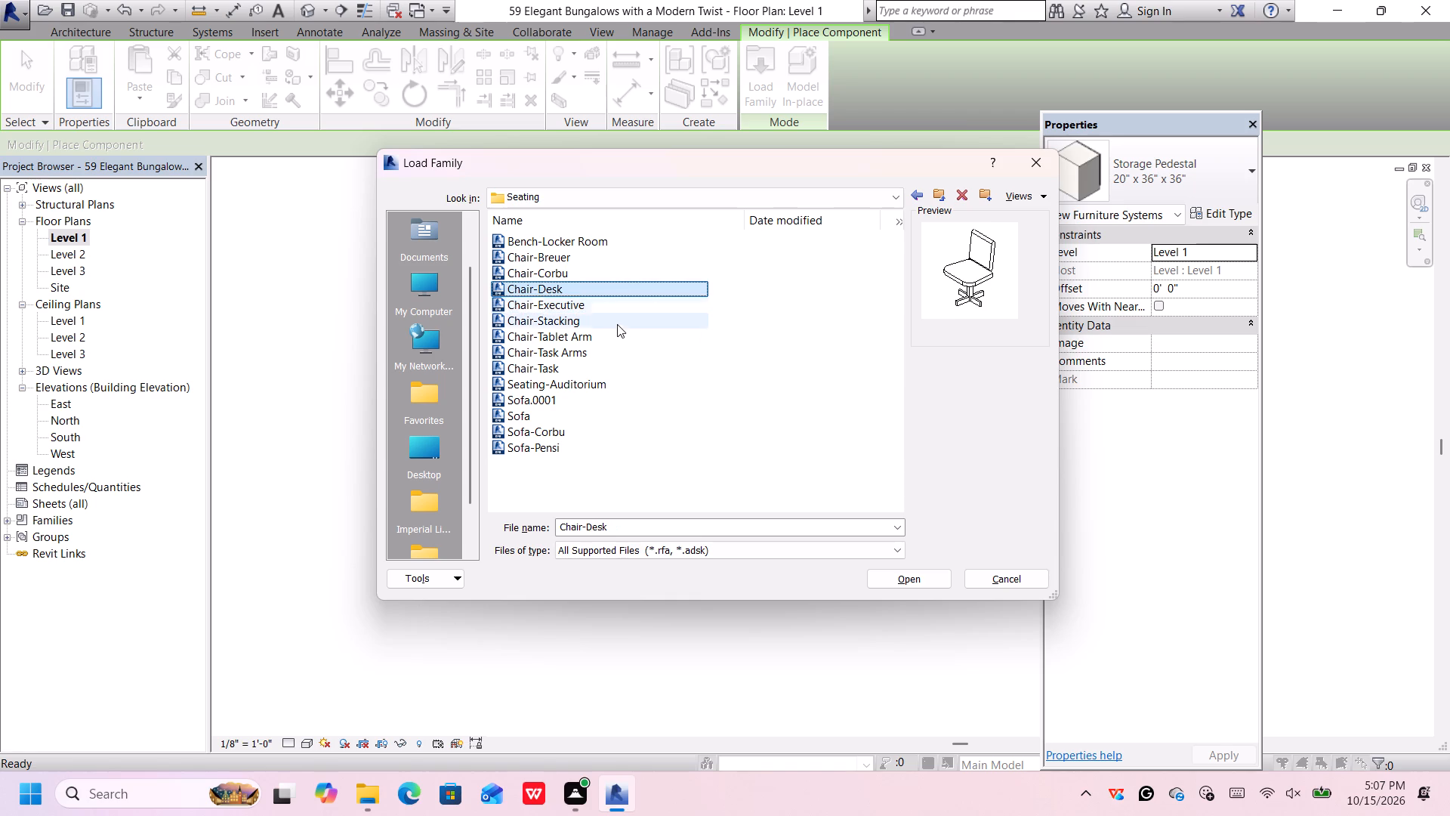
{"action": "left_click", "coordinate": [618, 329]}
{"action": "left_click", "coordinate": [618, 346]}
{"action": "left_click", "coordinate": [615, 369]}
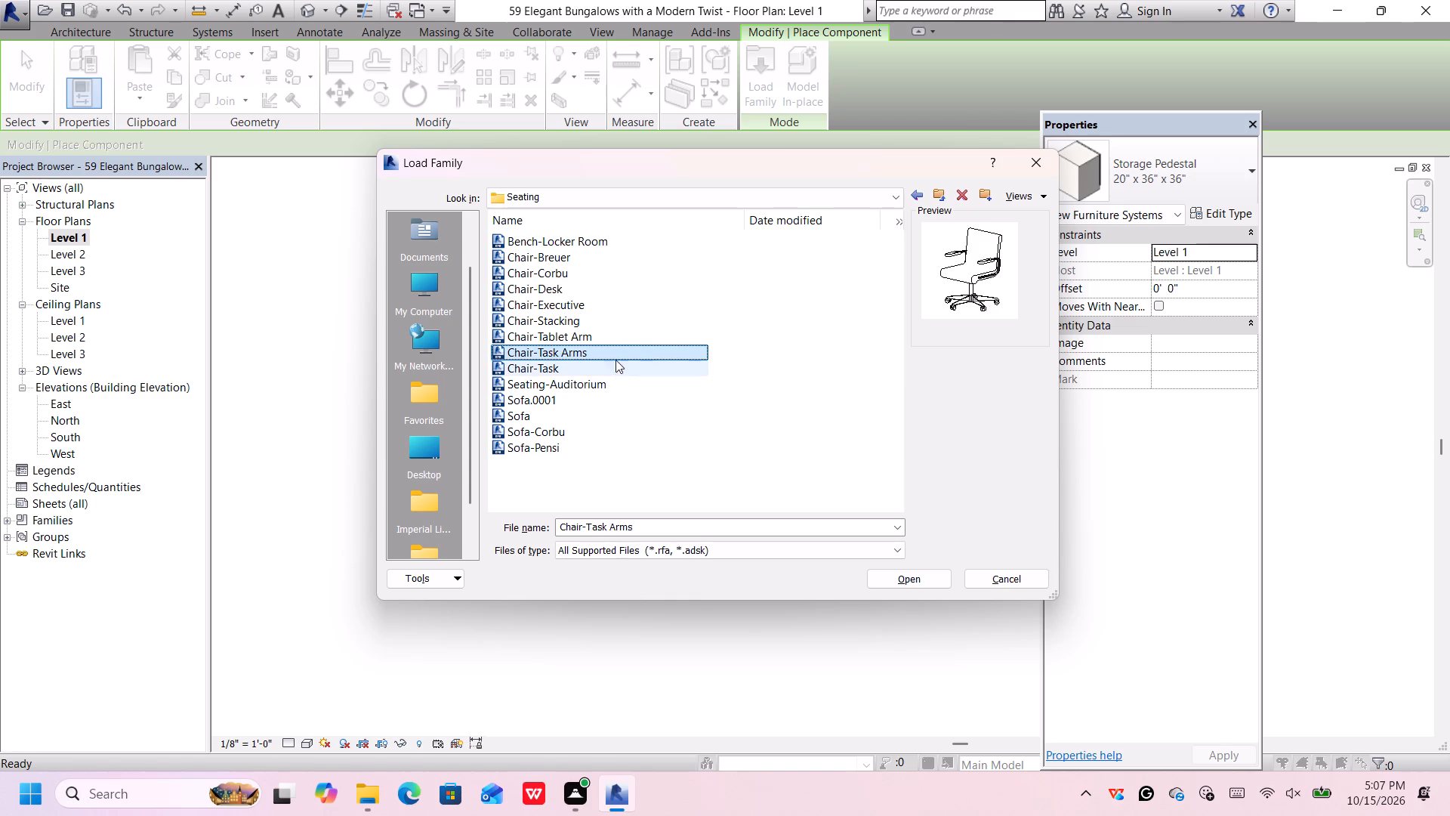
{"action": "left_click", "coordinate": [616, 348]}
{"action": "left_click", "coordinate": [622, 354]}
{"action": "left_click", "coordinate": [620, 347]}
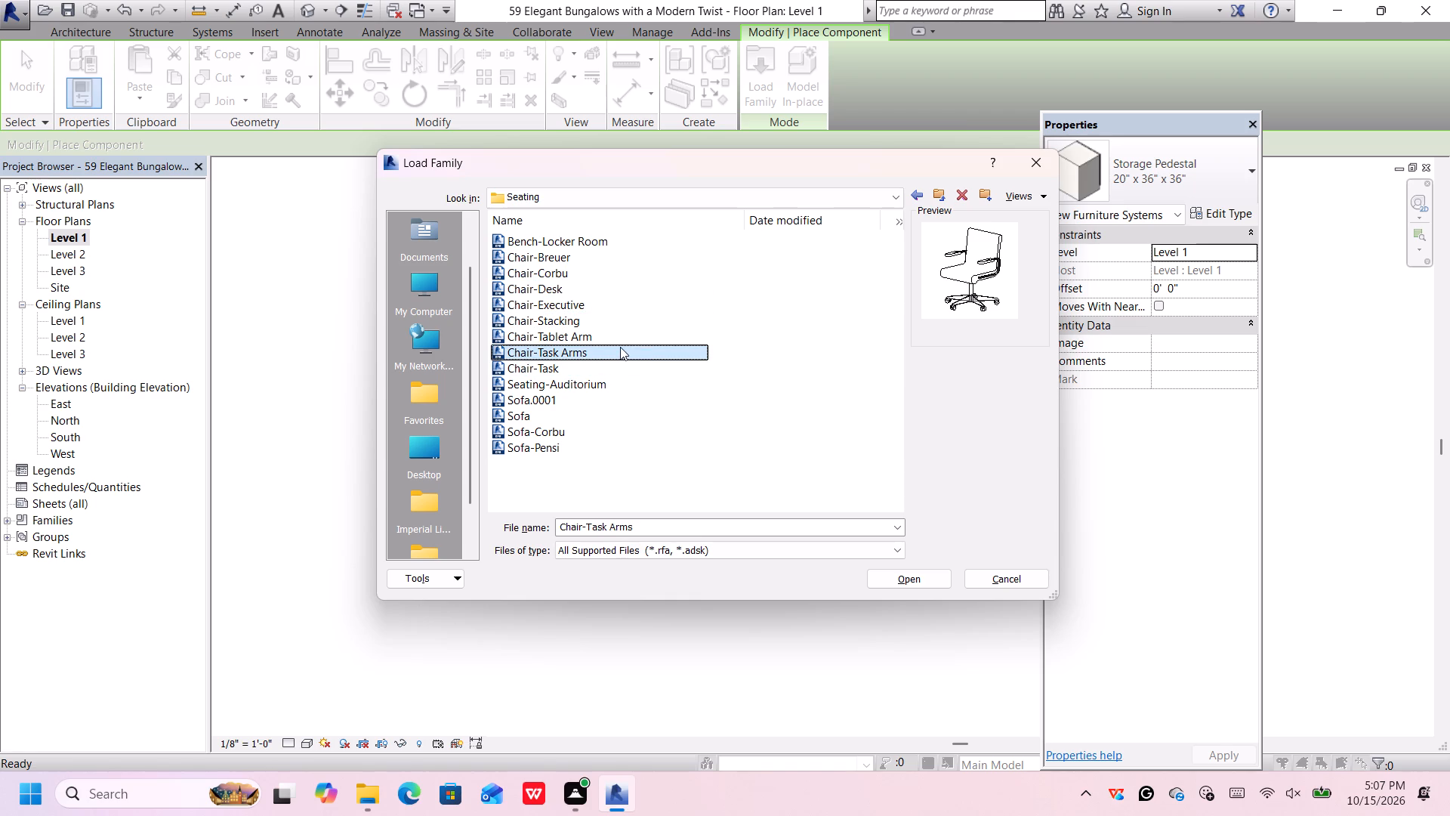
{"action": "triple_click", "coordinate": [622, 353]}
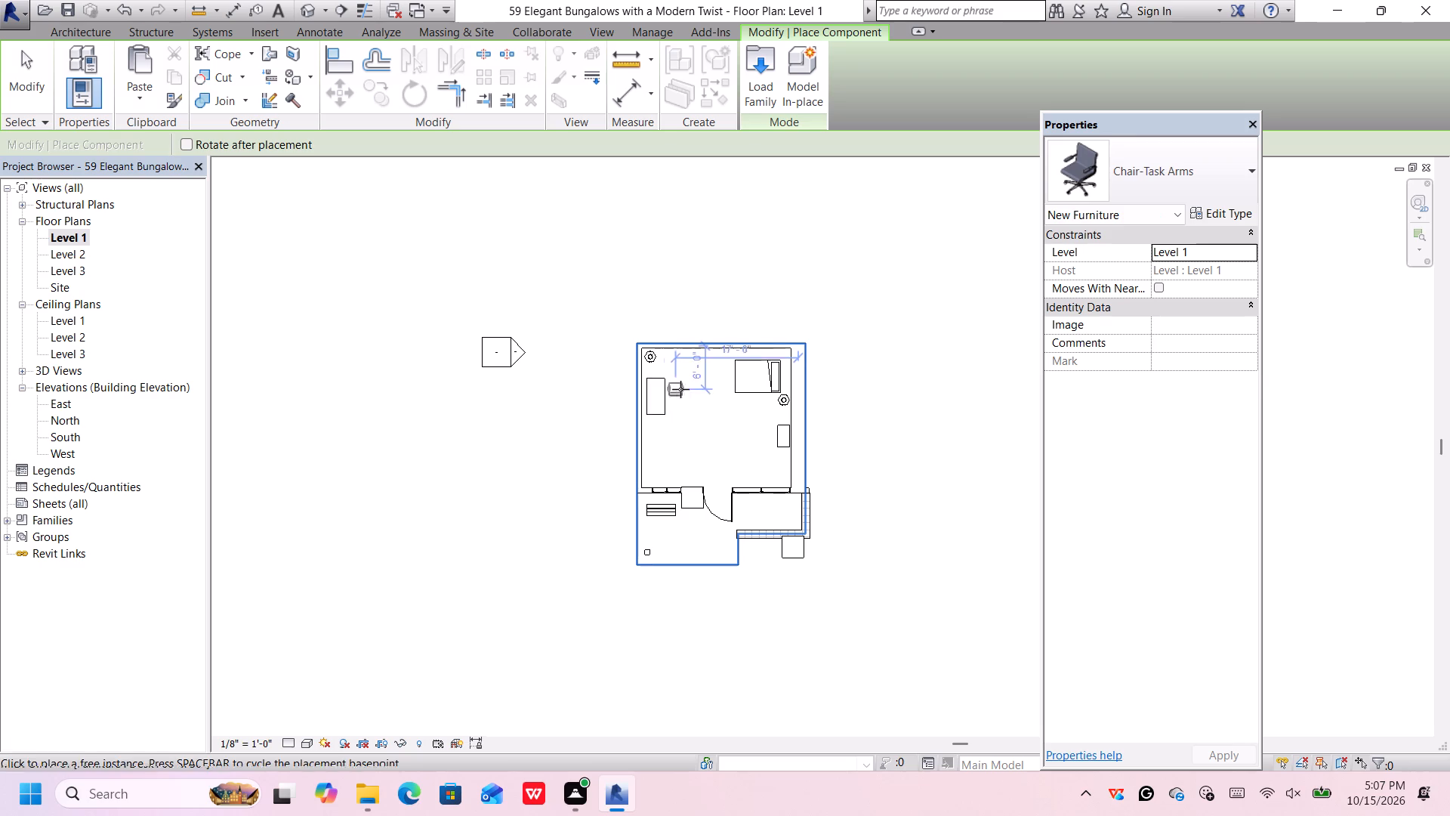
Place the task chair on the desk's east side, facing west, about 4' 6" from the west wall and 7' 0" from the north wall.
{"action": "key", "text": "space"}
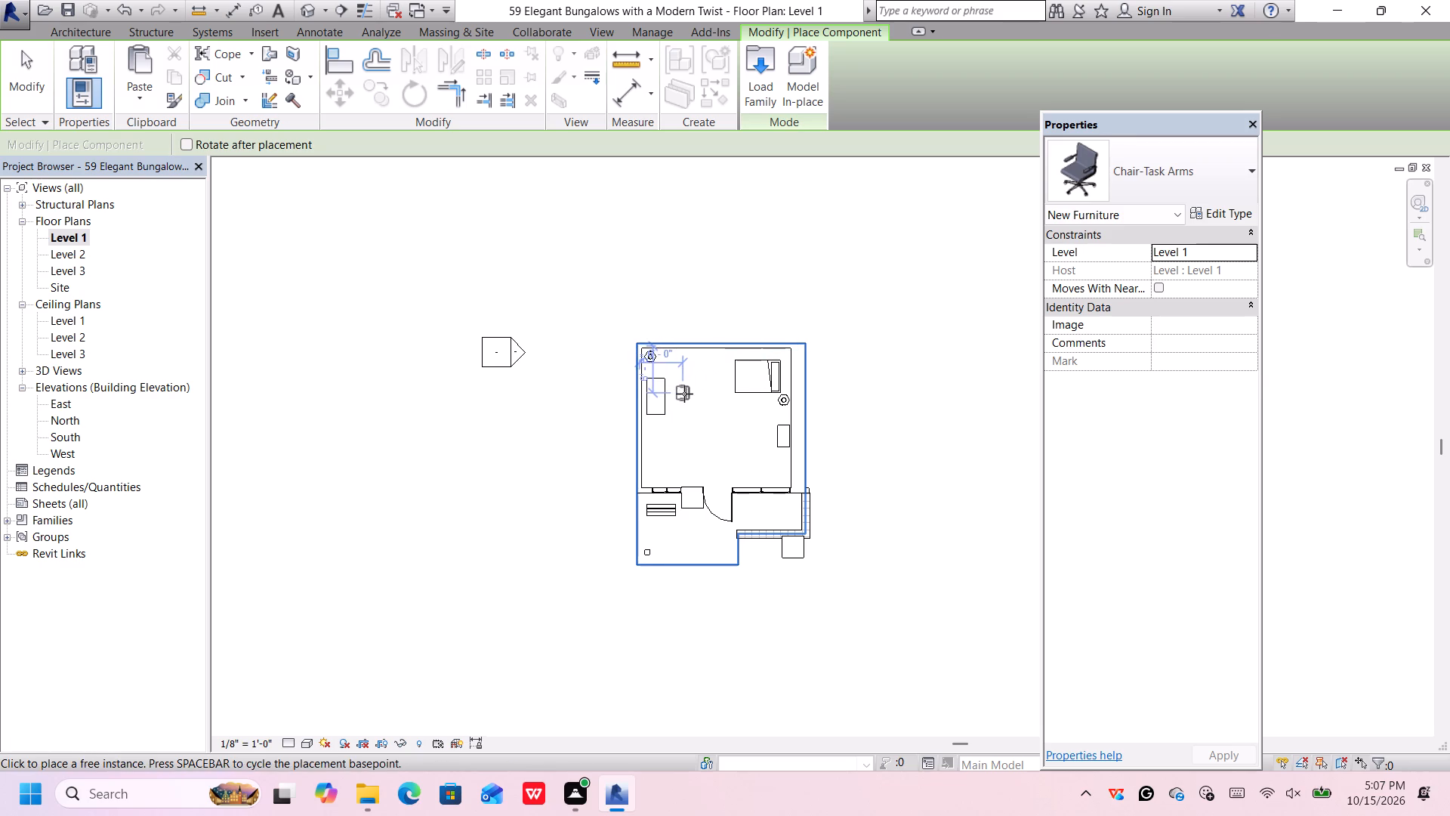
{"action": "scroll", "coordinate": [677, 395], "scroll_direction": "up", "scroll_amount": 5}
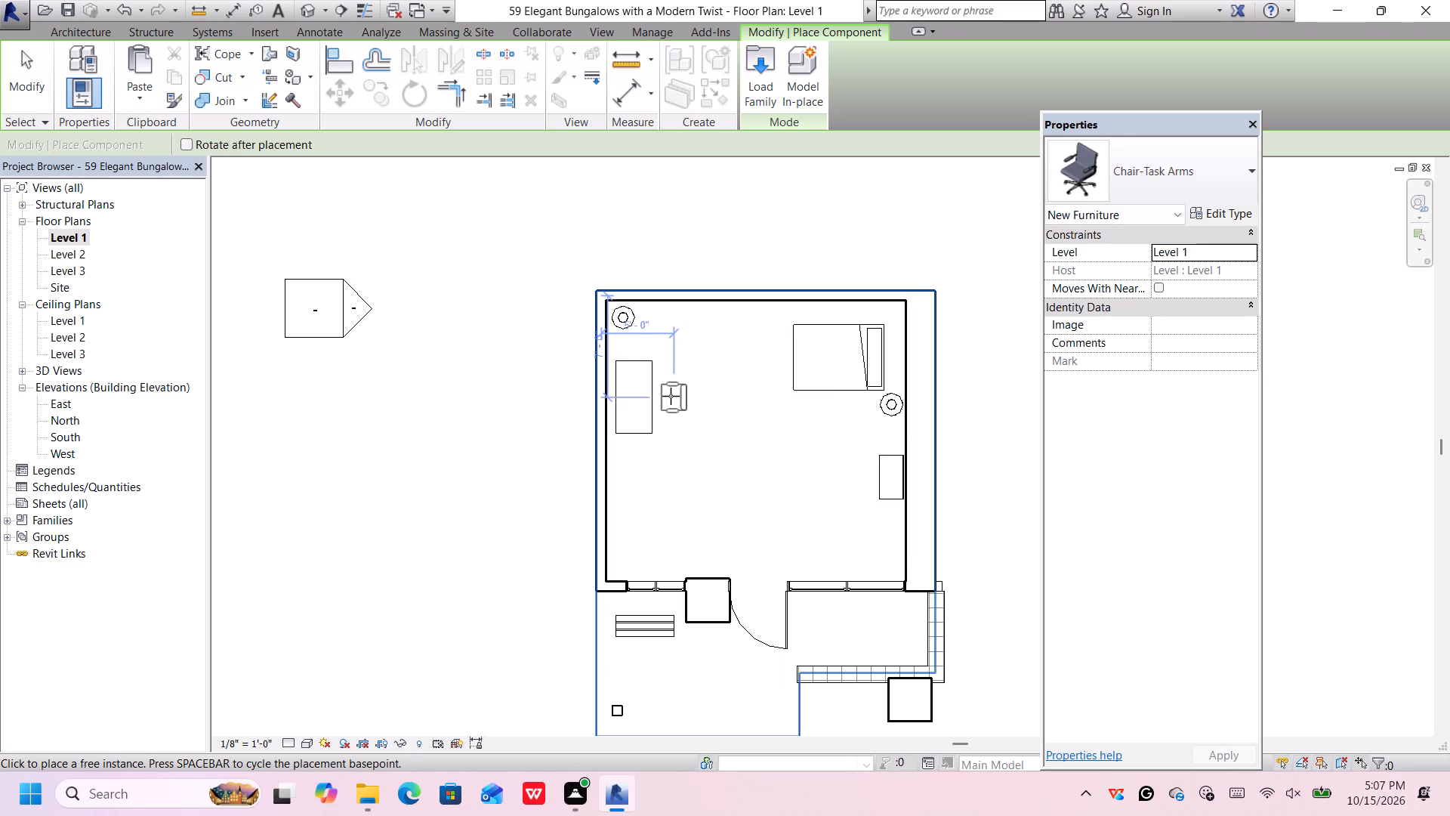
{"action": "scroll", "coordinate": [669, 396], "scroll_direction": "up", "scroll_amount": 4}
{"action": "left_click", "coordinate": [669, 396]}
{"action": "scroll", "coordinate": [671, 393], "scroll_direction": "down", "scroll_amount": 3}
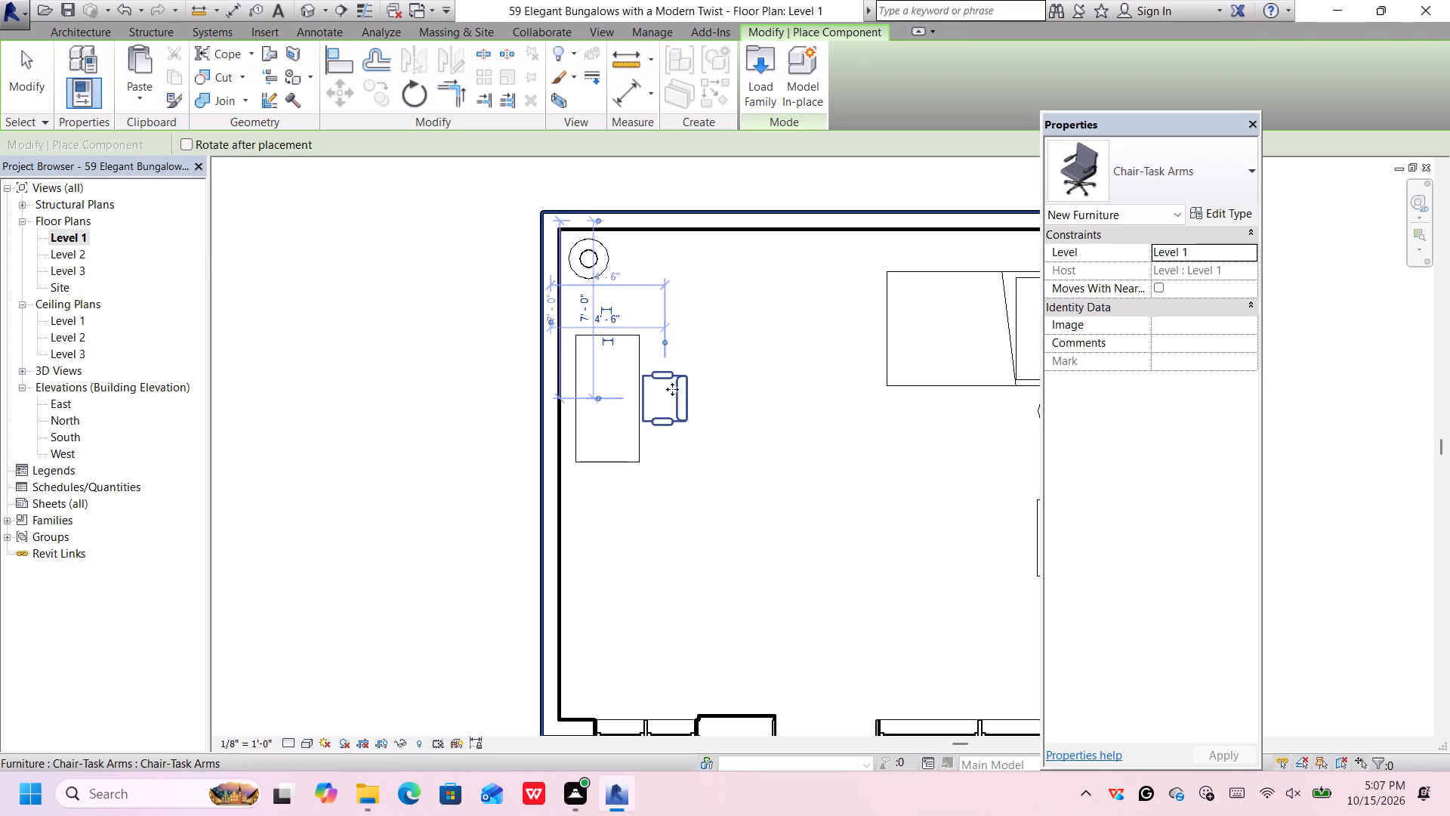
End chair placement and examine the house in 3D from the front and west side, including the porch bench, windows and roofs.
{"action": "scroll", "coordinate": [672, 389], "scroll_direction": "down", "scroll_amount": 4}
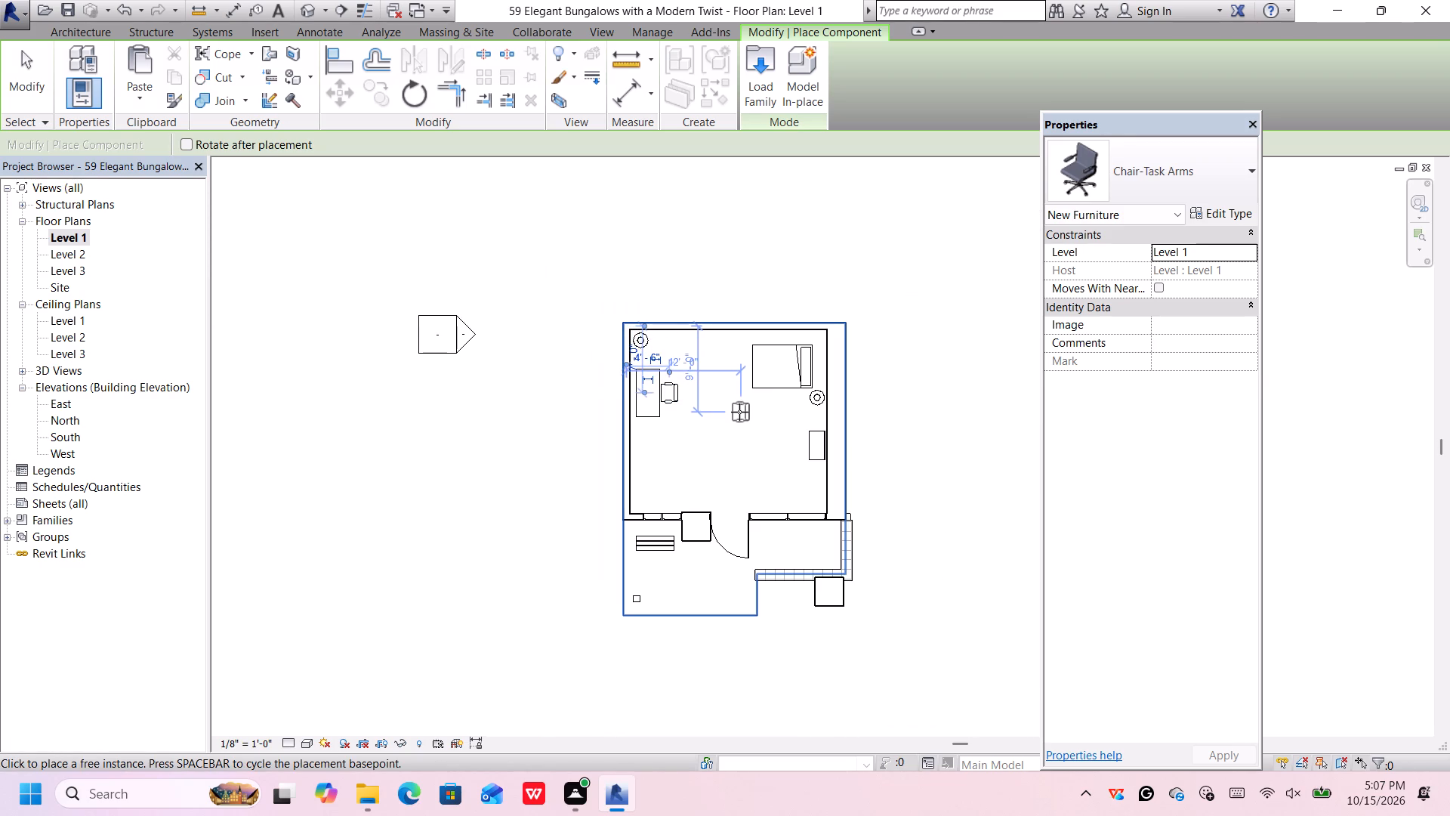
{"action": "key", "text": "space"}
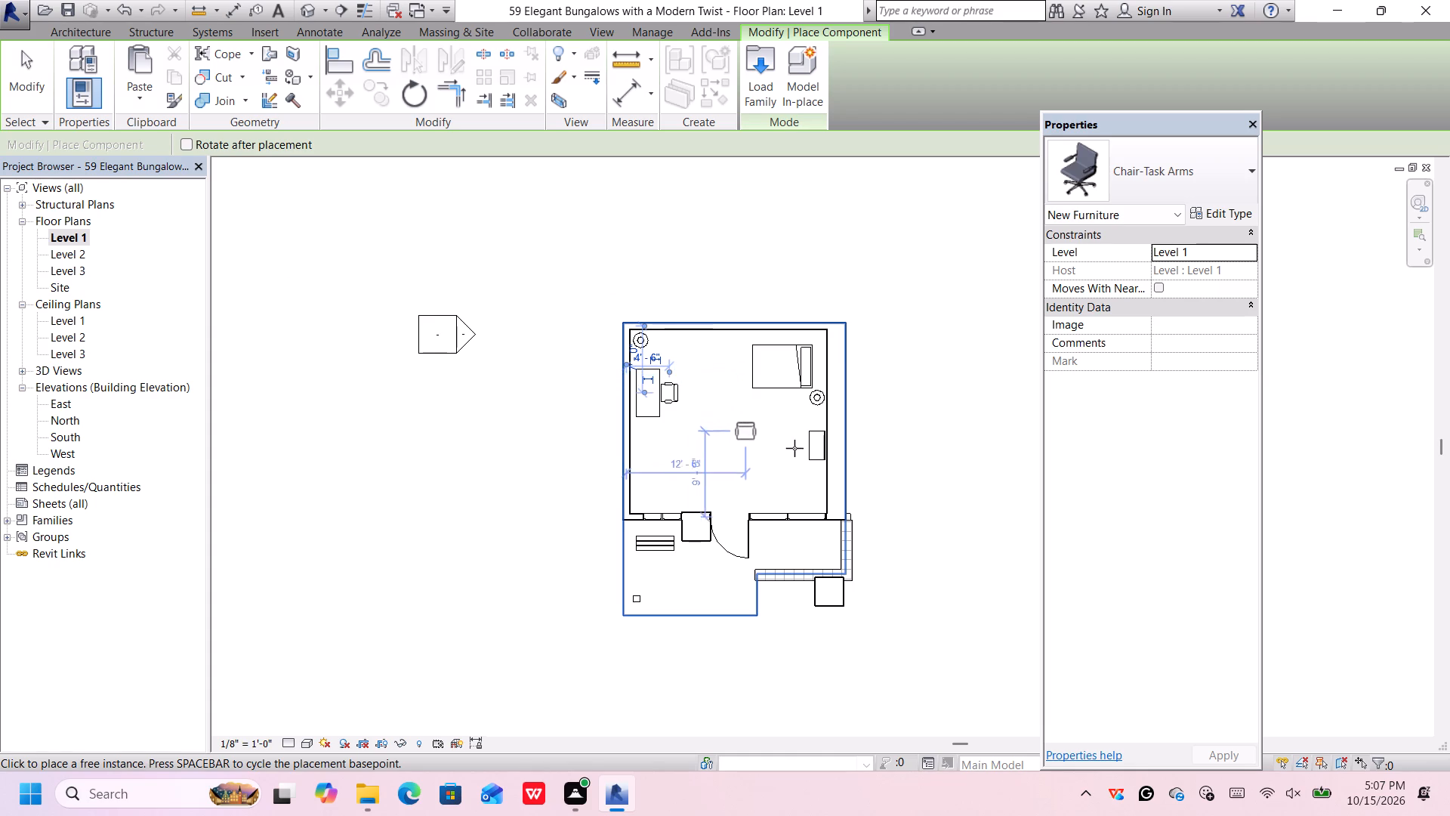
{"action": "key", "text": "Escape"}
{"action": "key", "text": "Escape"}
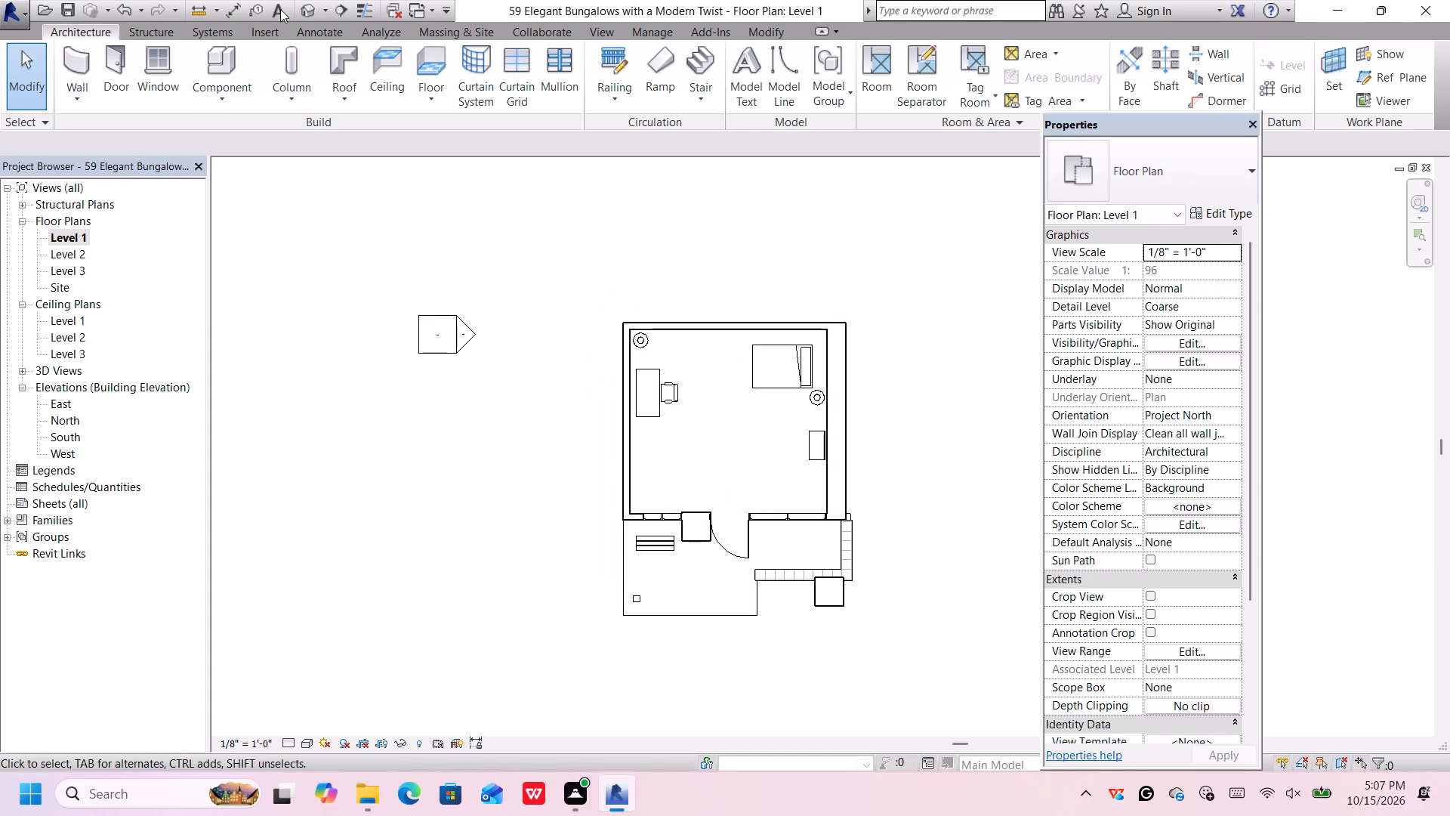
{"action": "left_click", "coordinate": [300, 7]}
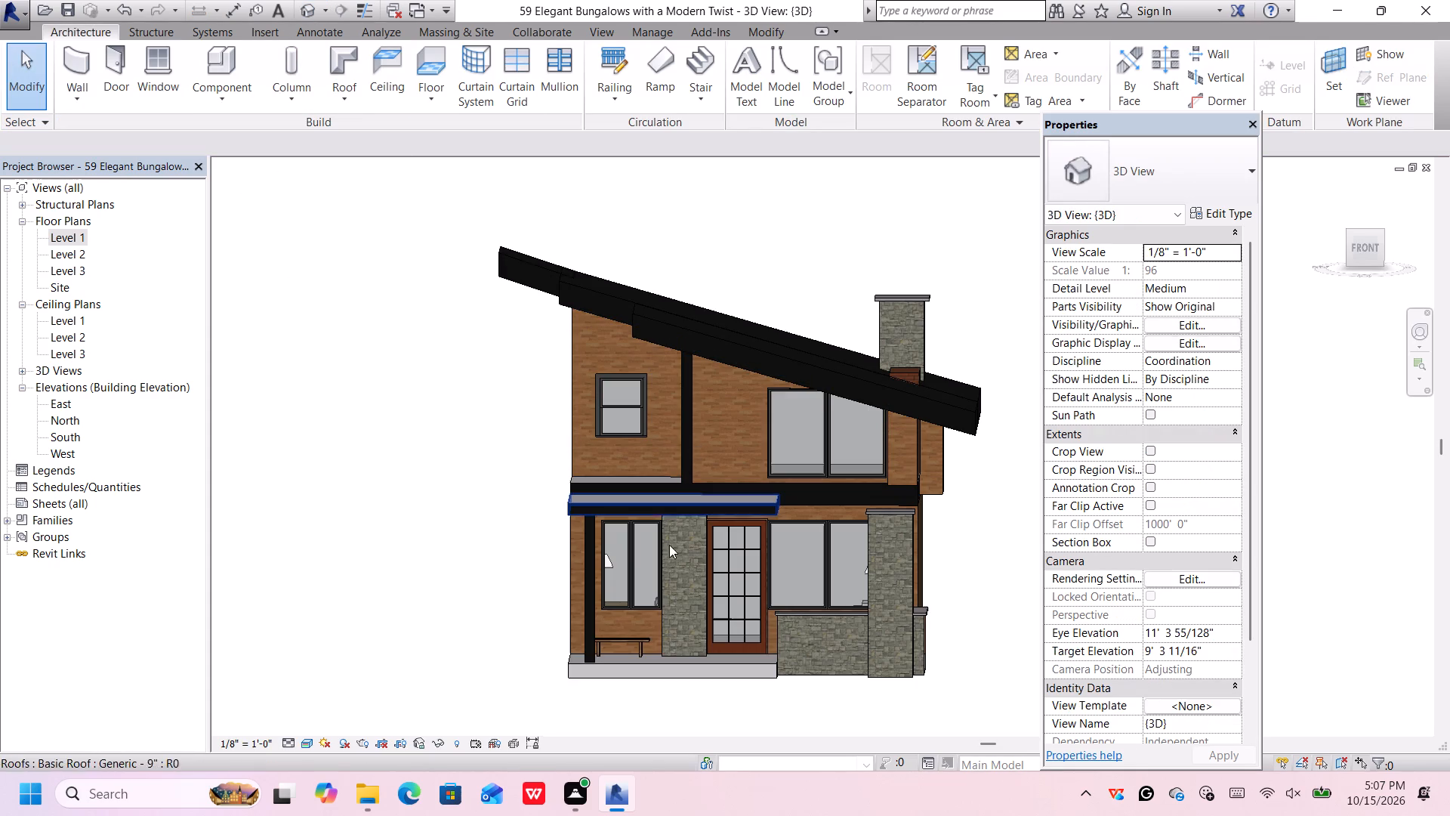
{"action": "middle_click_drag", "start_coordinate": [671, 685], "coordinate": [660, 672]}
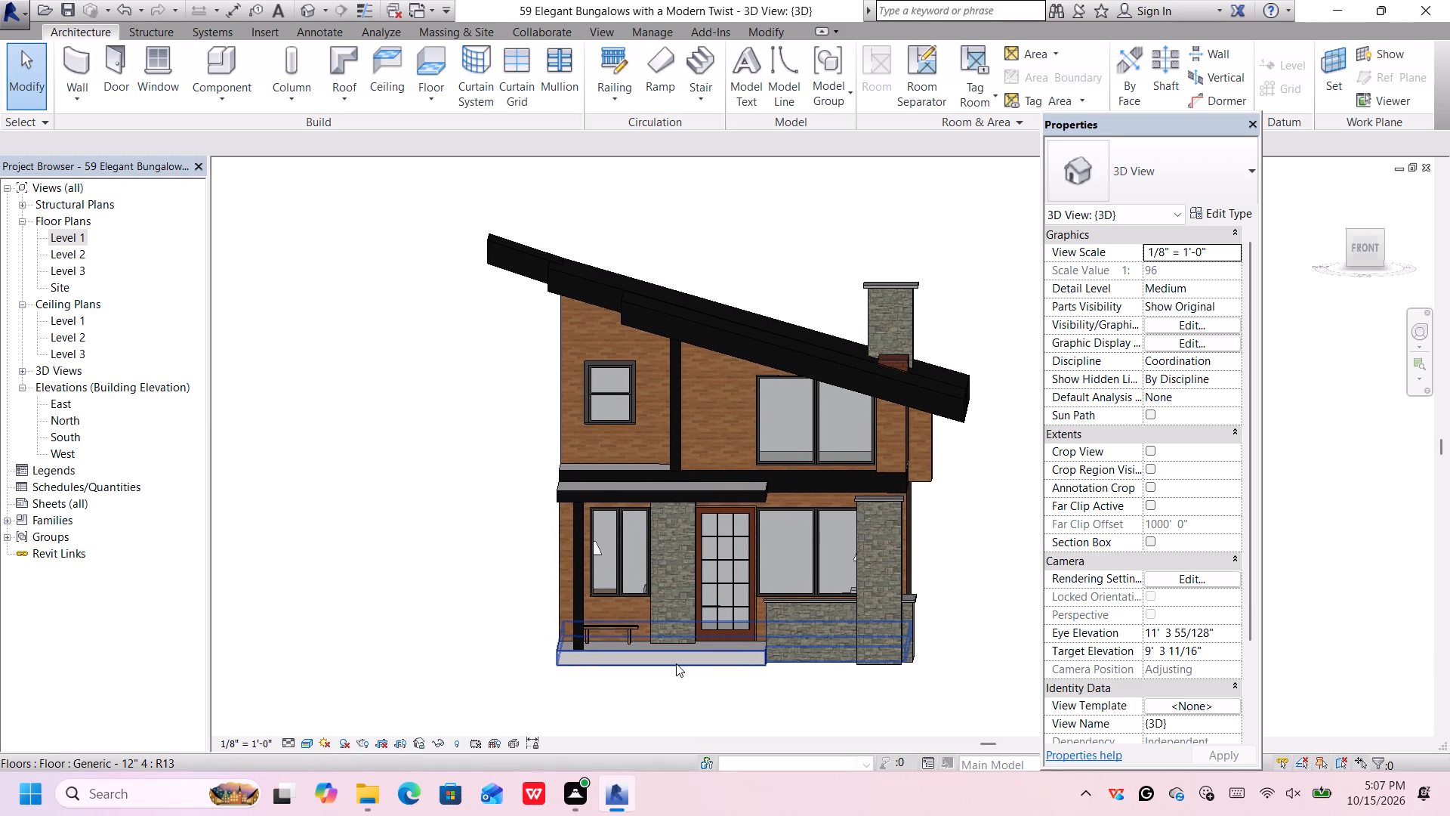
{"action": "middle_click_drag", "start_coordinate": [683, 673], "coordinate": [654, 670]}
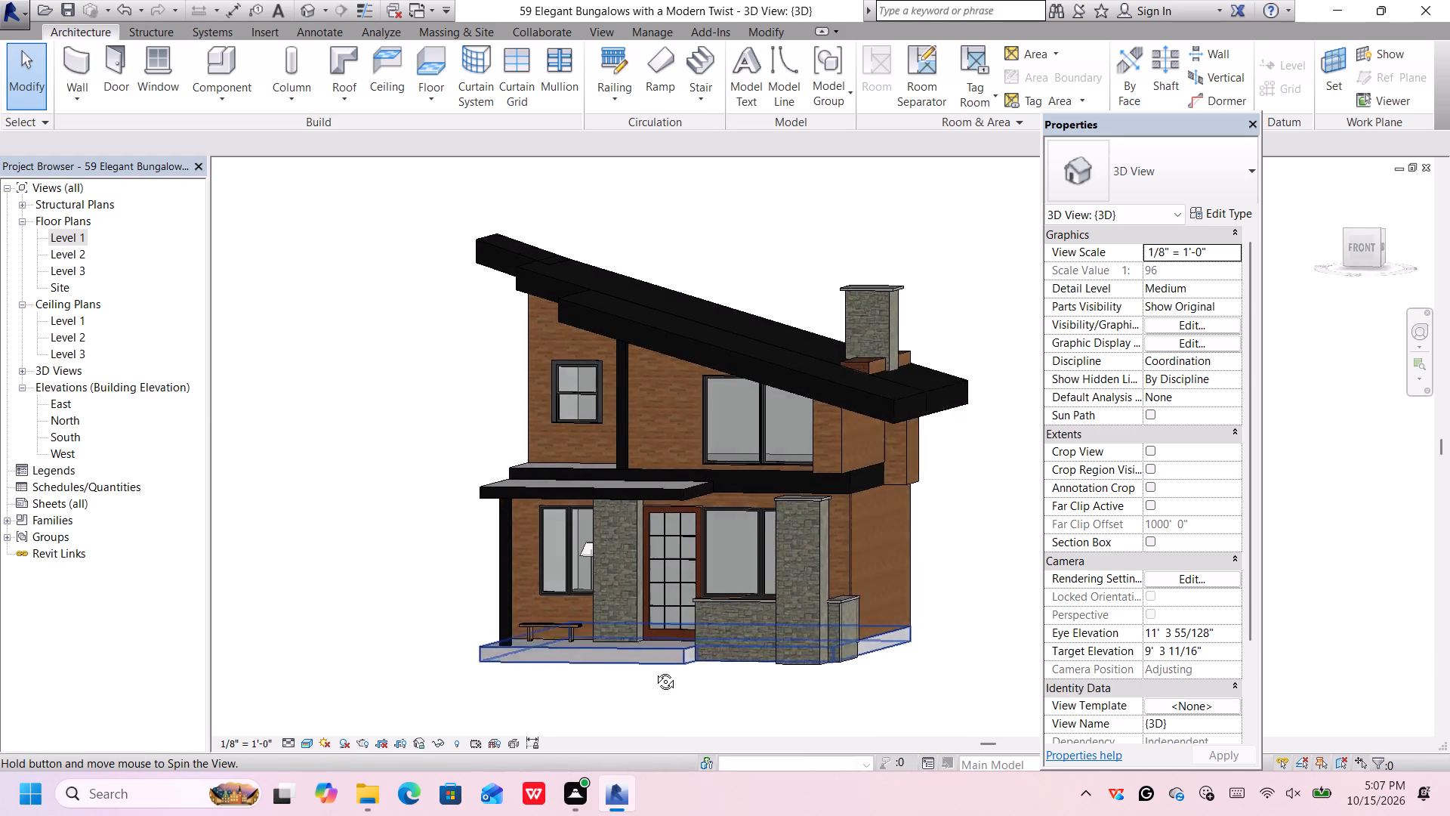
{"action": "middle_click_drag", "start_coordinate": [654, 670], "coordinate": [695, 678]}
{"action": "scroll", "coordinate": [695, 678], "scroll_direction": "down", "scroll_amount": 1}
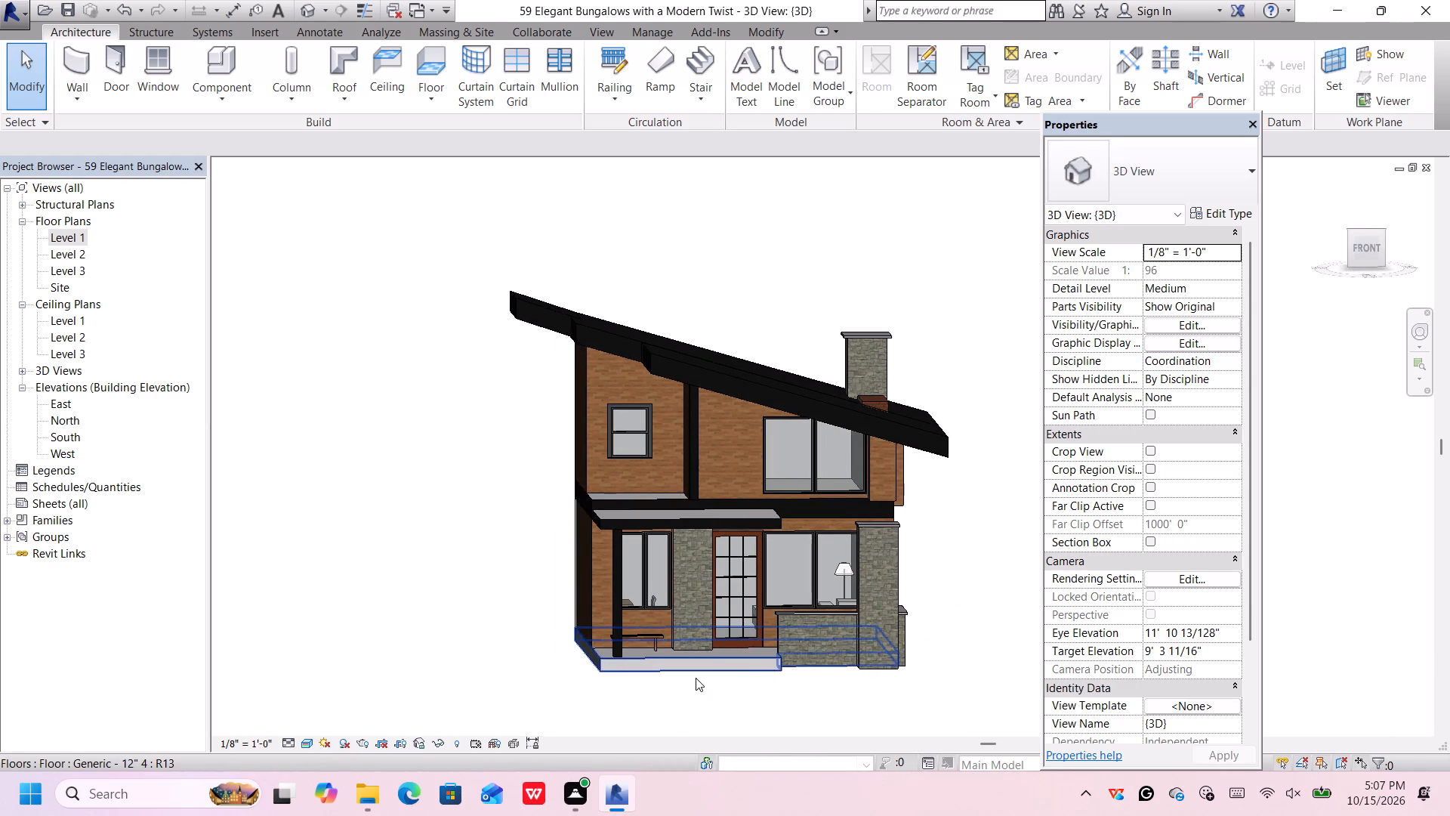
{"action": "scroll", "coordinate": [697, 678], "scroll_direction": "up", "scroll_amount": 2}
{"action": "middle_click_drag", "start_coordinate": [690, 673], "coordinate": [642, 667]}
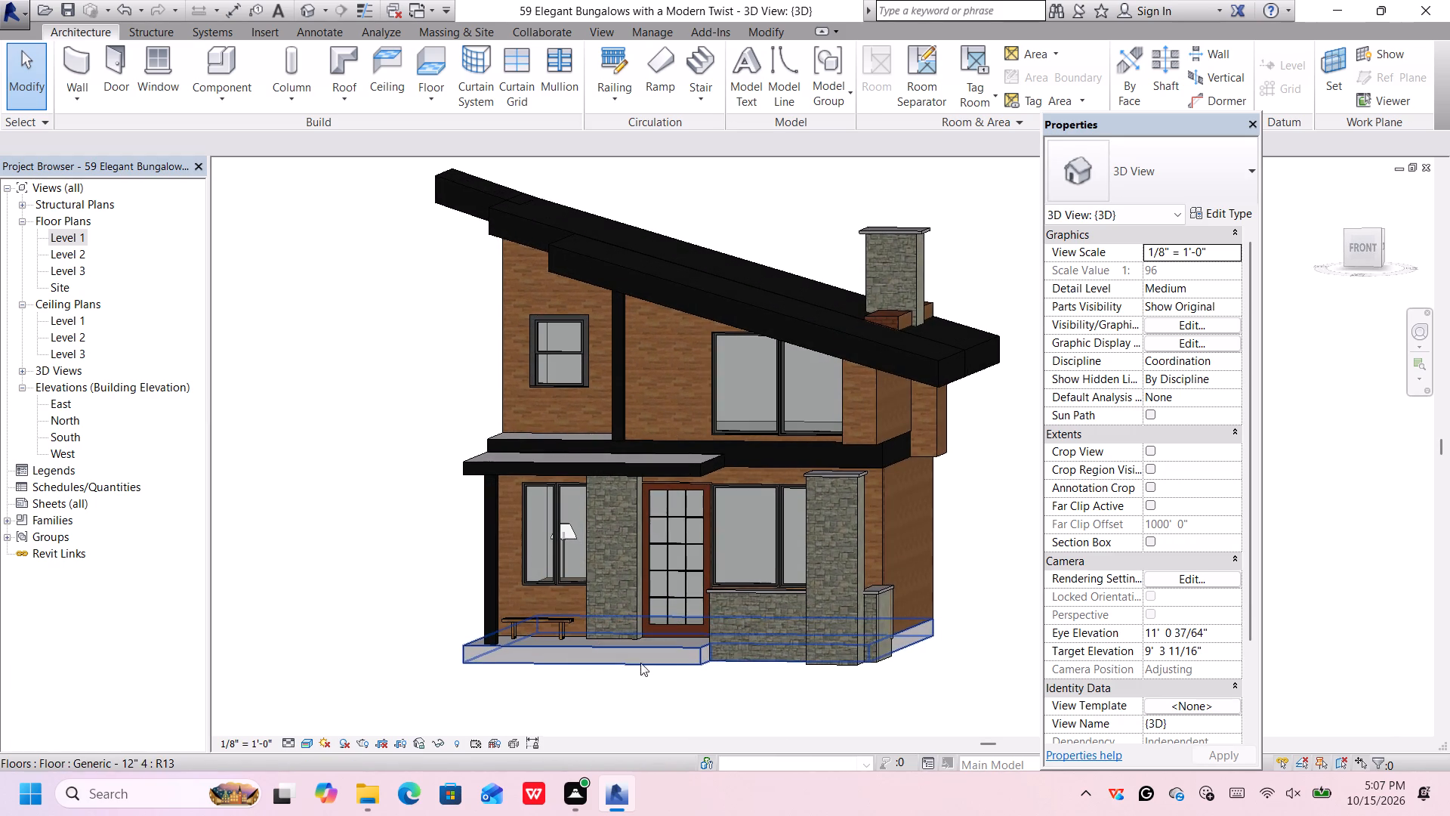
{"action": "middle_click_drag", "start_coordinate": [615, 645], "coordinate": [649, 734]}
{"action": "scroll", "coordinate": [620, 673], "scroll_direction": "down", "scroll_amount": 1}
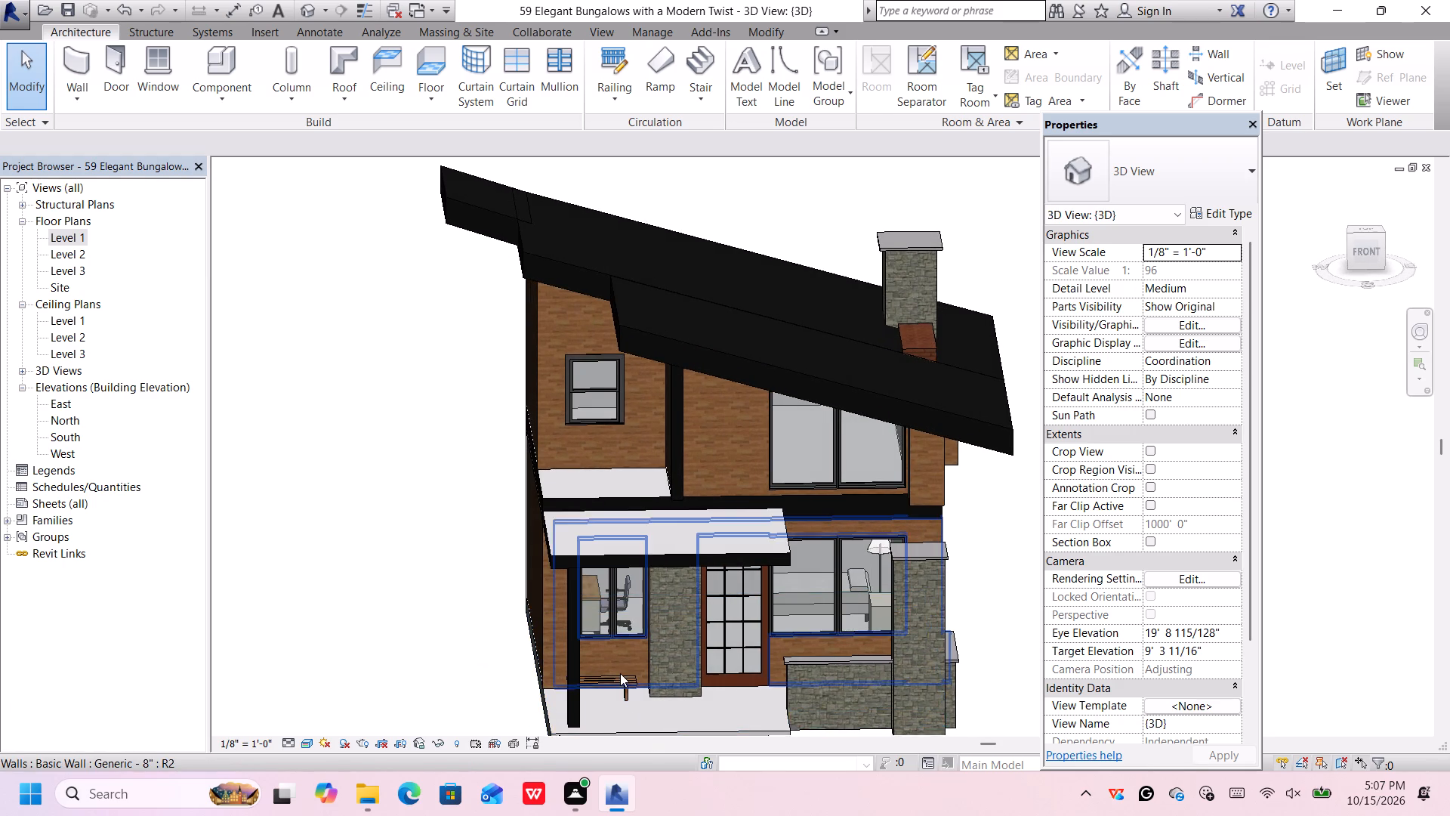
{"action": "scroll", "coordinate": [620, 673], "scroll_direction": "down", "scroll_amount": 2}
{"action": "middle_click_drag", "start_coordinate": [632, 698], "coordinate": [711, 758]}
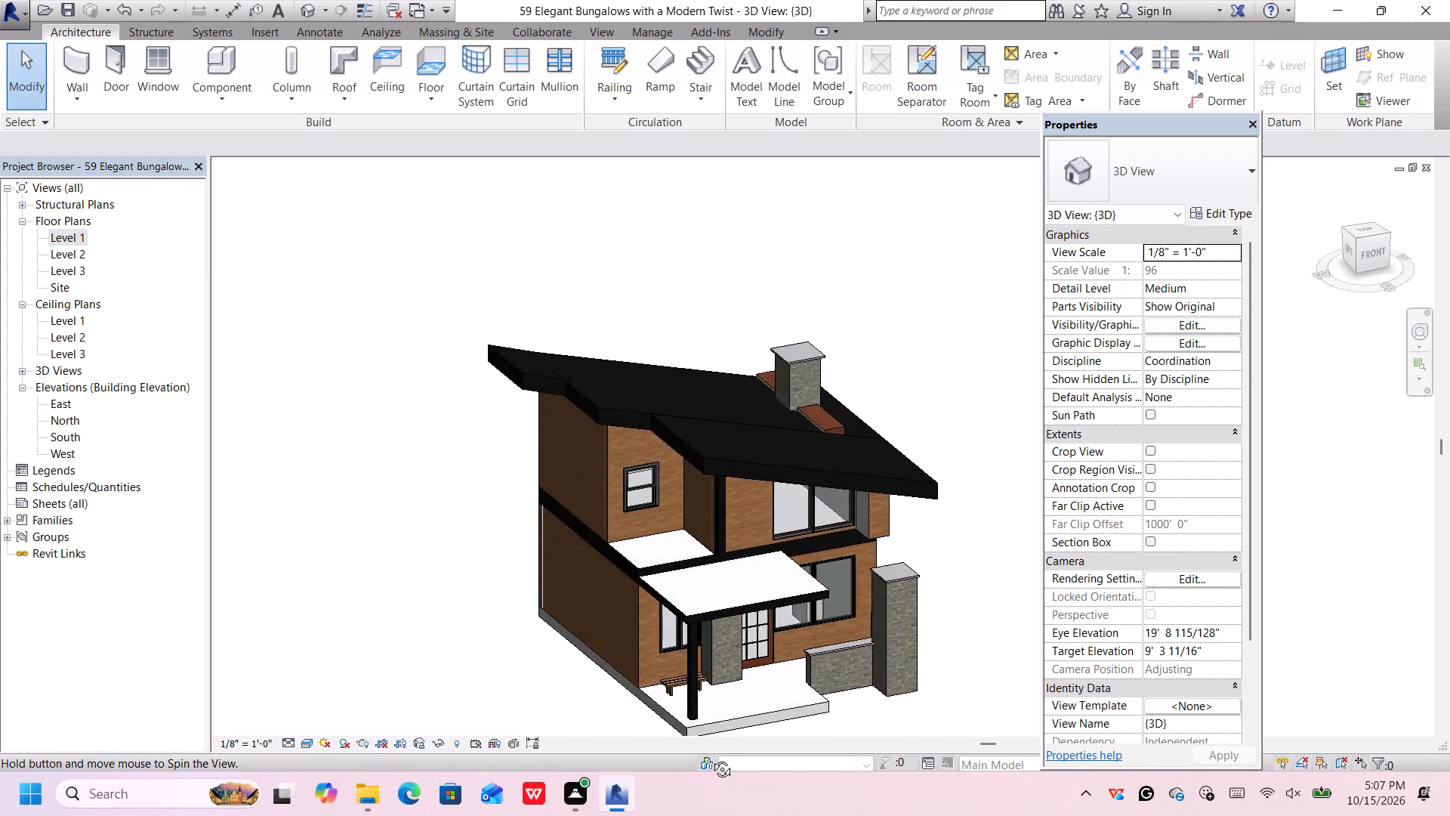
{"action": "middle_click_drag", "start_coordinate": [711, 758], "coordinate": [750, 768]}
{"action": "scroll", "coordinate": [726, 703], "scroll_direction": "up", "scroll_amount": 6, "text": "shift"}
{"action": "scroll", "coordinate": [706, 681], "scroll_direction": "up", "scroll_amount": 3}
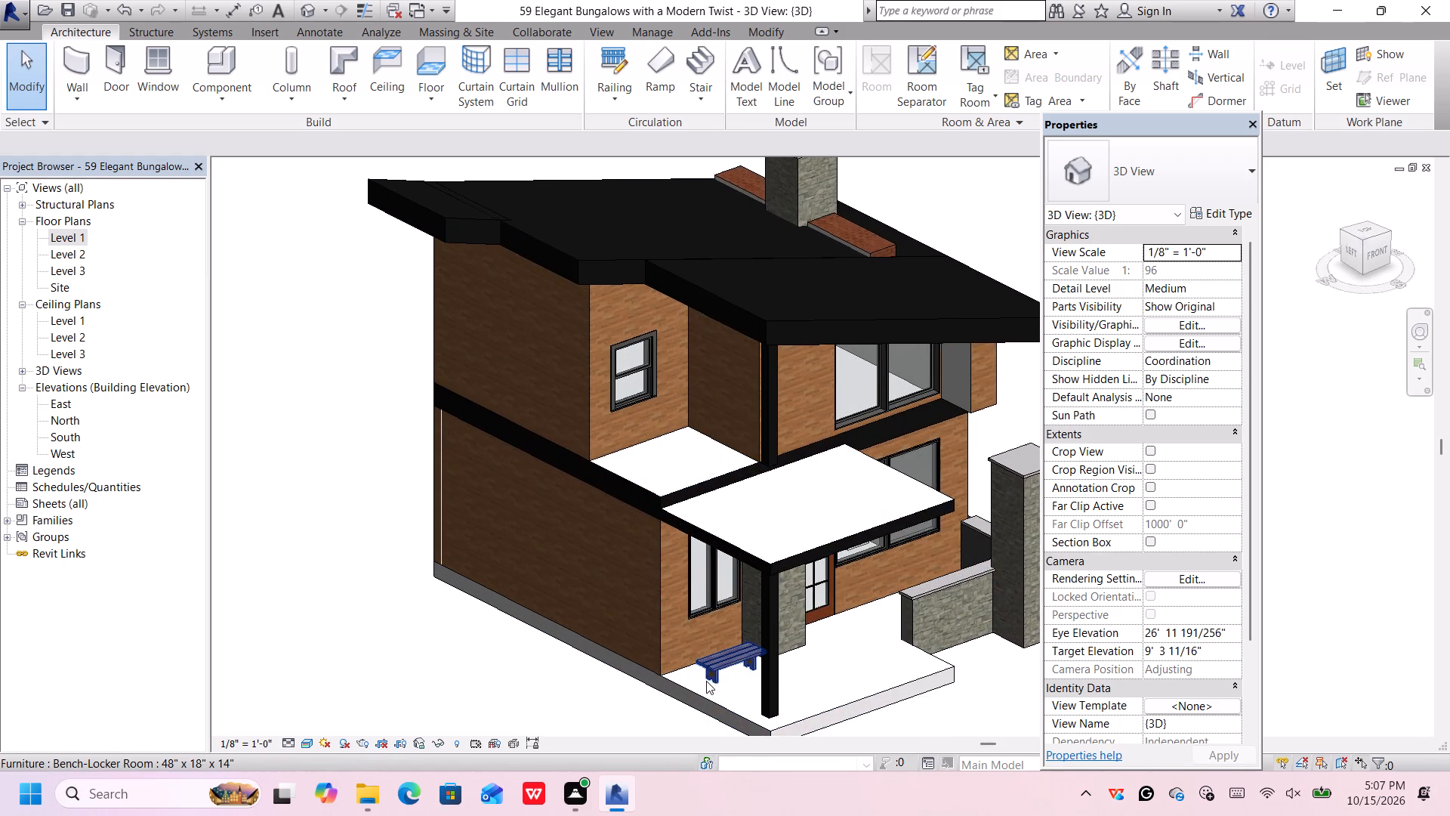
{"action": "scroll", "coordinate": [706, 681], "scroll_direction": "down", "scroll_amount": 1}
{"action": "middle_click_drag", "start_coordinate": [706, 683], "coordinate": [784, 731], "text": "shift"}
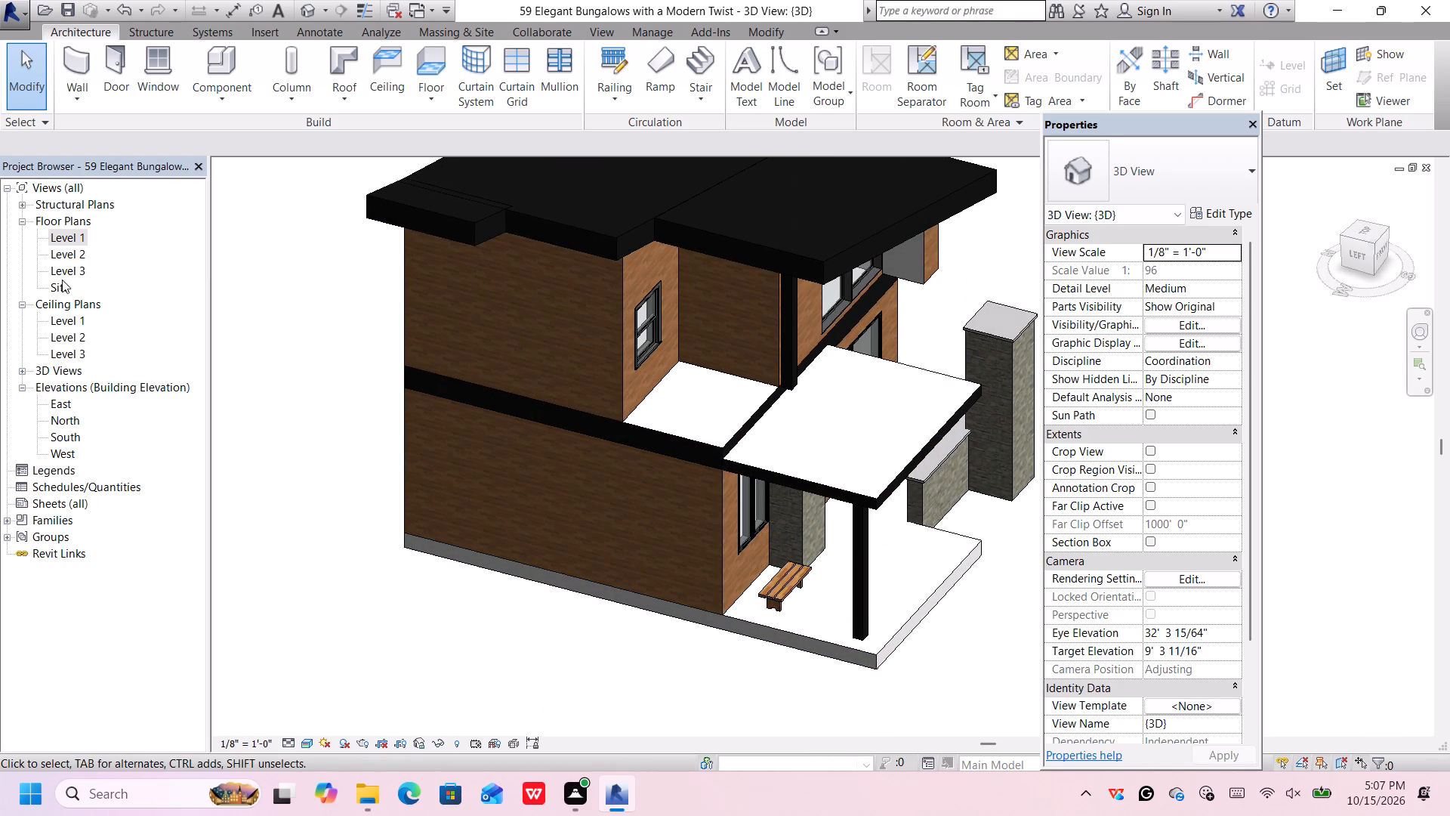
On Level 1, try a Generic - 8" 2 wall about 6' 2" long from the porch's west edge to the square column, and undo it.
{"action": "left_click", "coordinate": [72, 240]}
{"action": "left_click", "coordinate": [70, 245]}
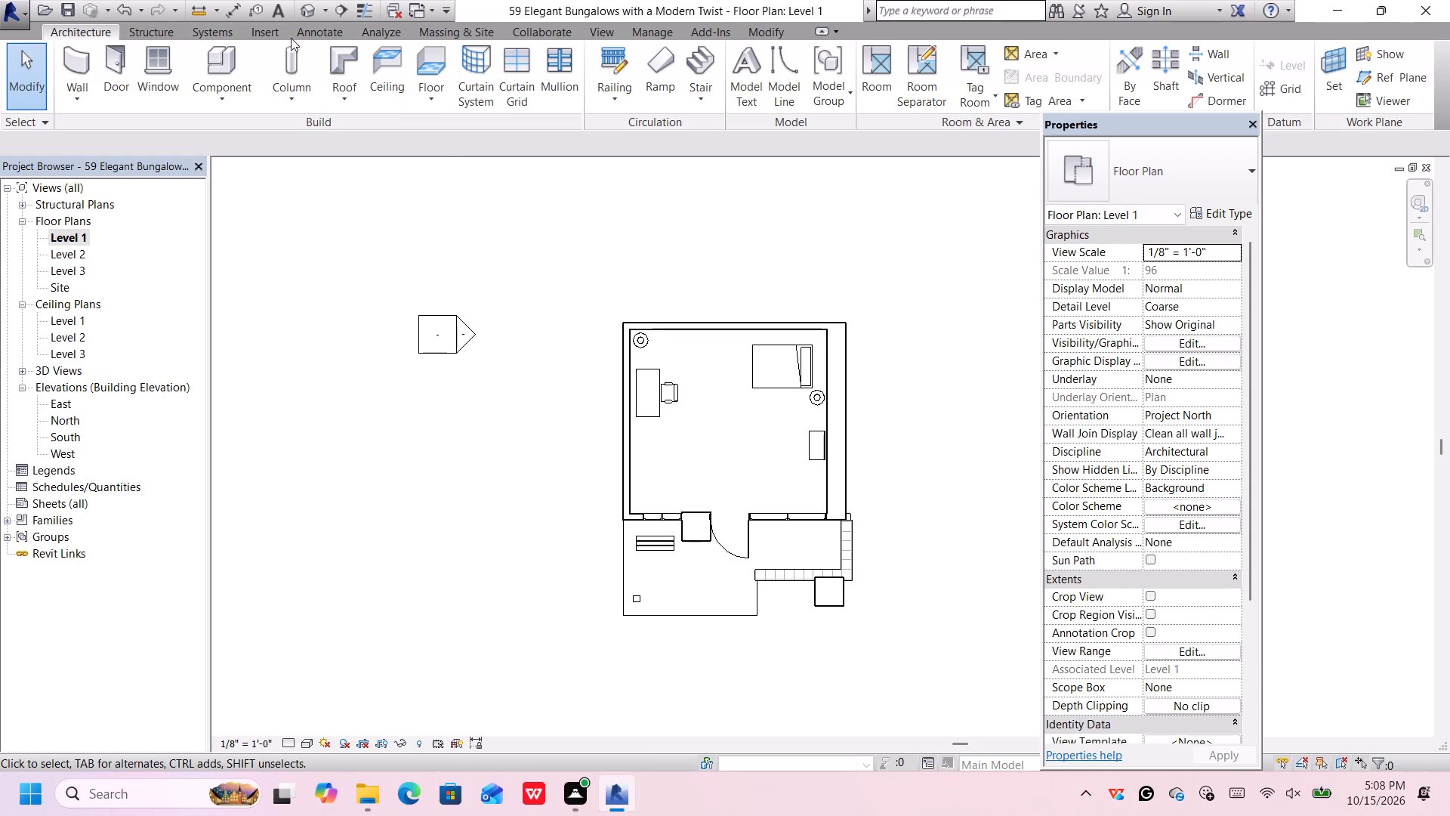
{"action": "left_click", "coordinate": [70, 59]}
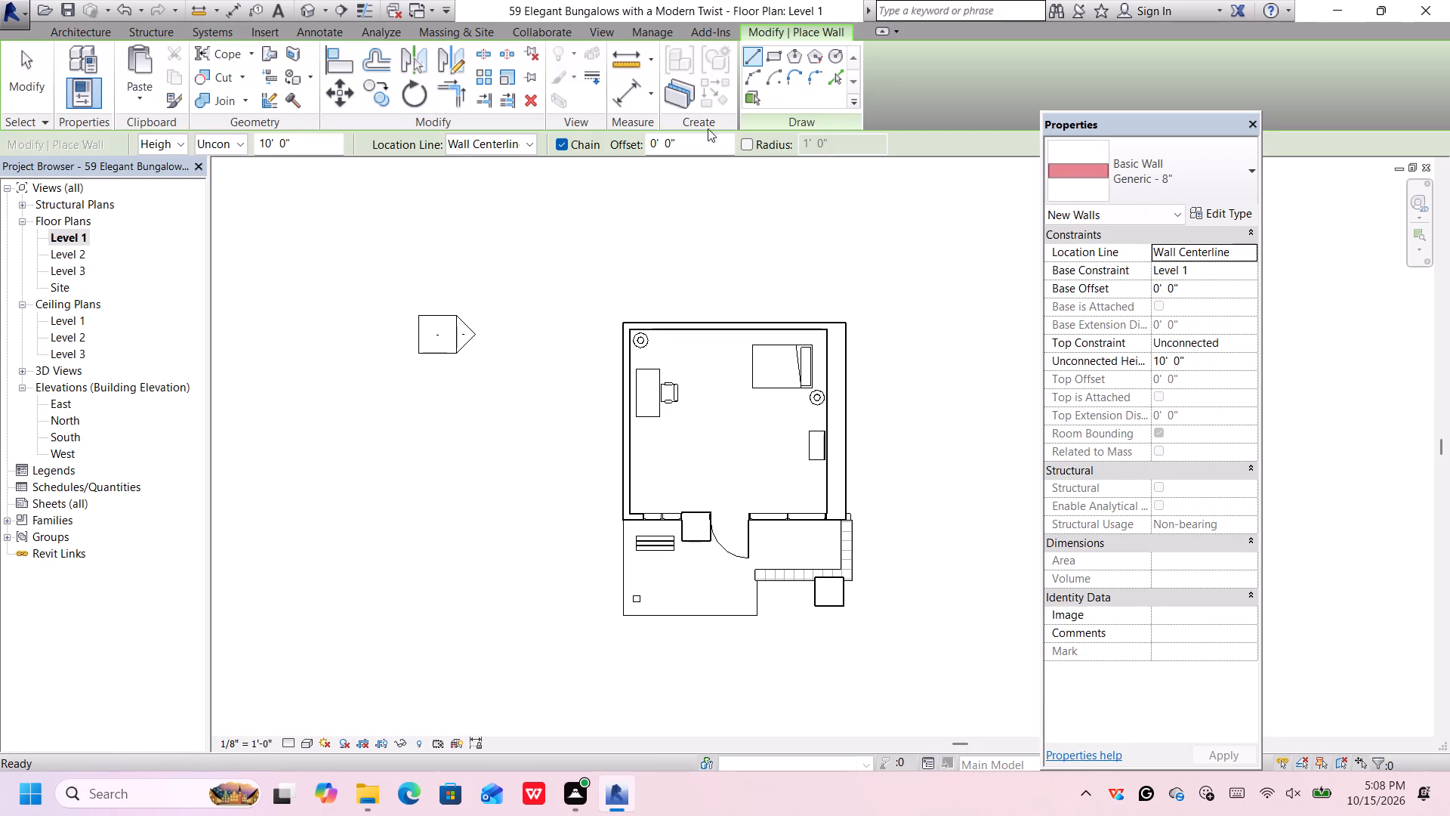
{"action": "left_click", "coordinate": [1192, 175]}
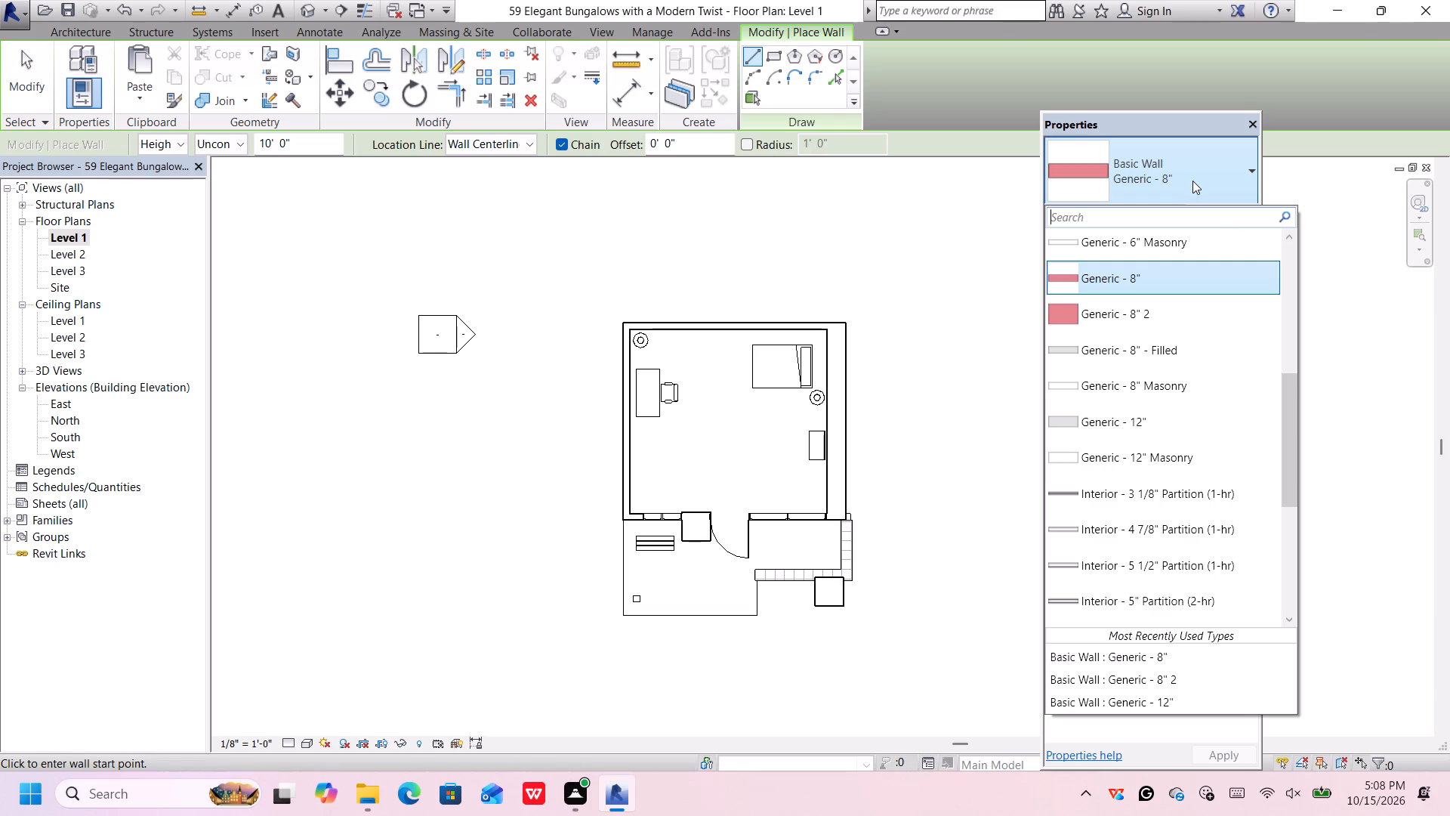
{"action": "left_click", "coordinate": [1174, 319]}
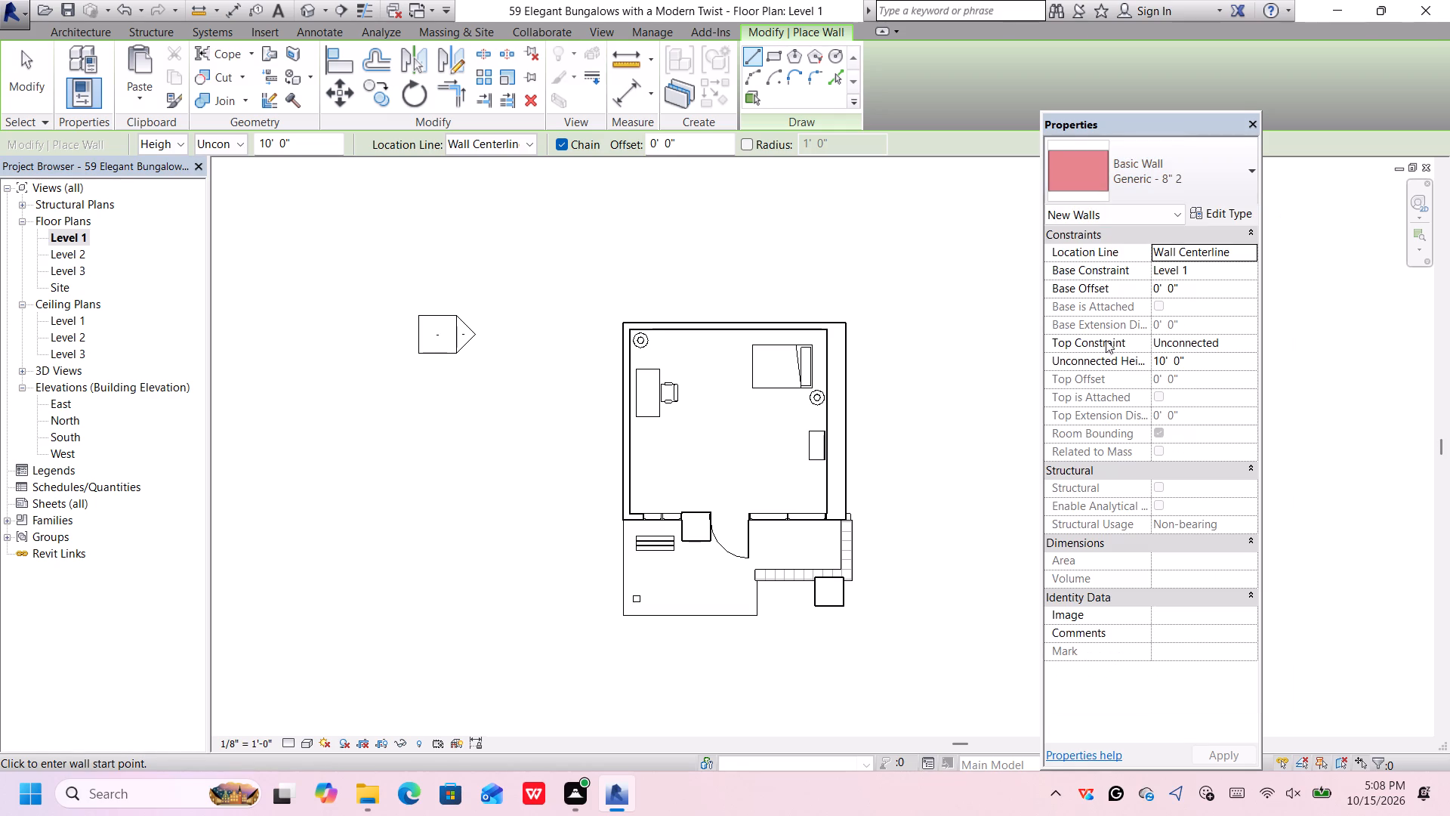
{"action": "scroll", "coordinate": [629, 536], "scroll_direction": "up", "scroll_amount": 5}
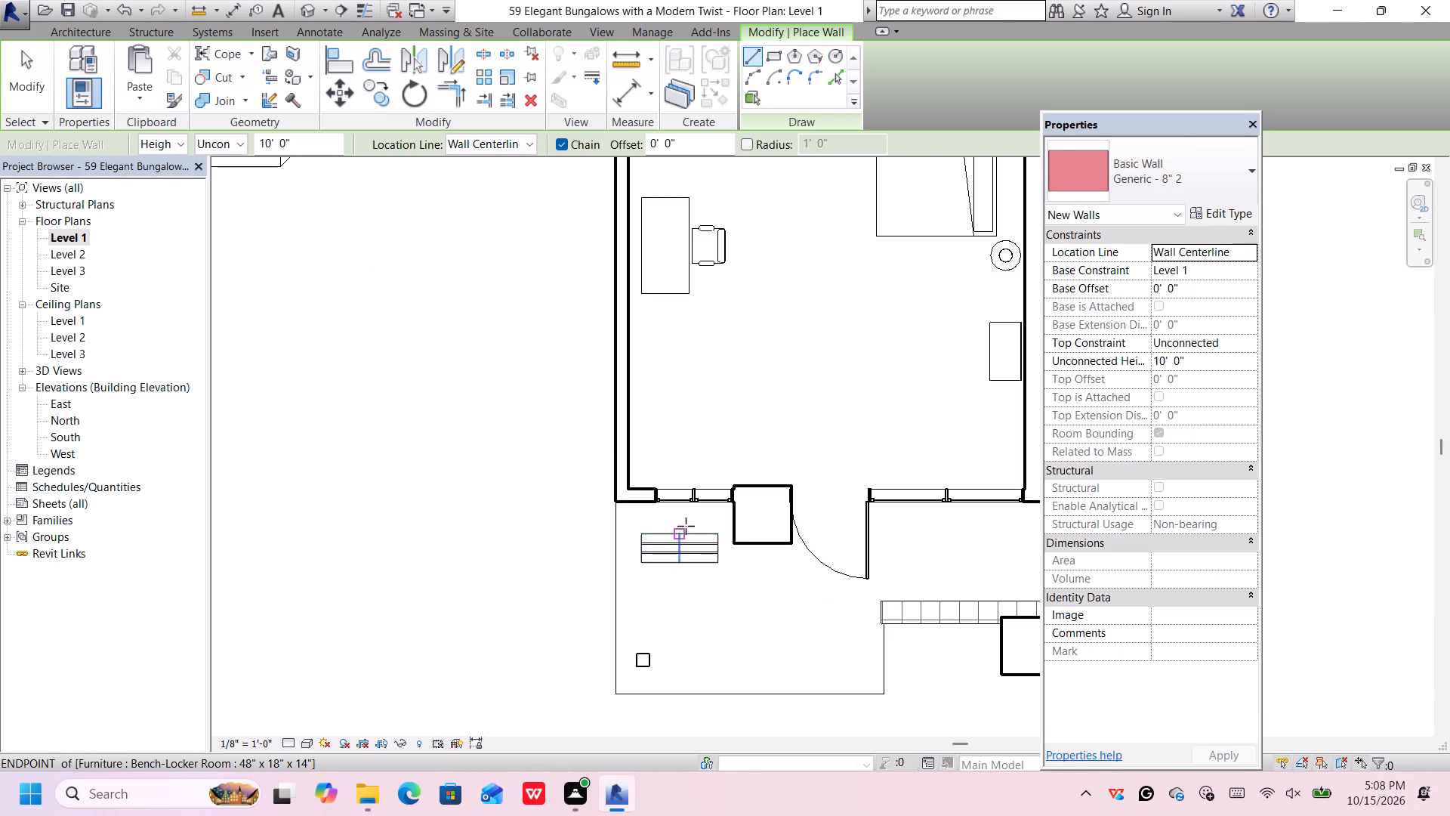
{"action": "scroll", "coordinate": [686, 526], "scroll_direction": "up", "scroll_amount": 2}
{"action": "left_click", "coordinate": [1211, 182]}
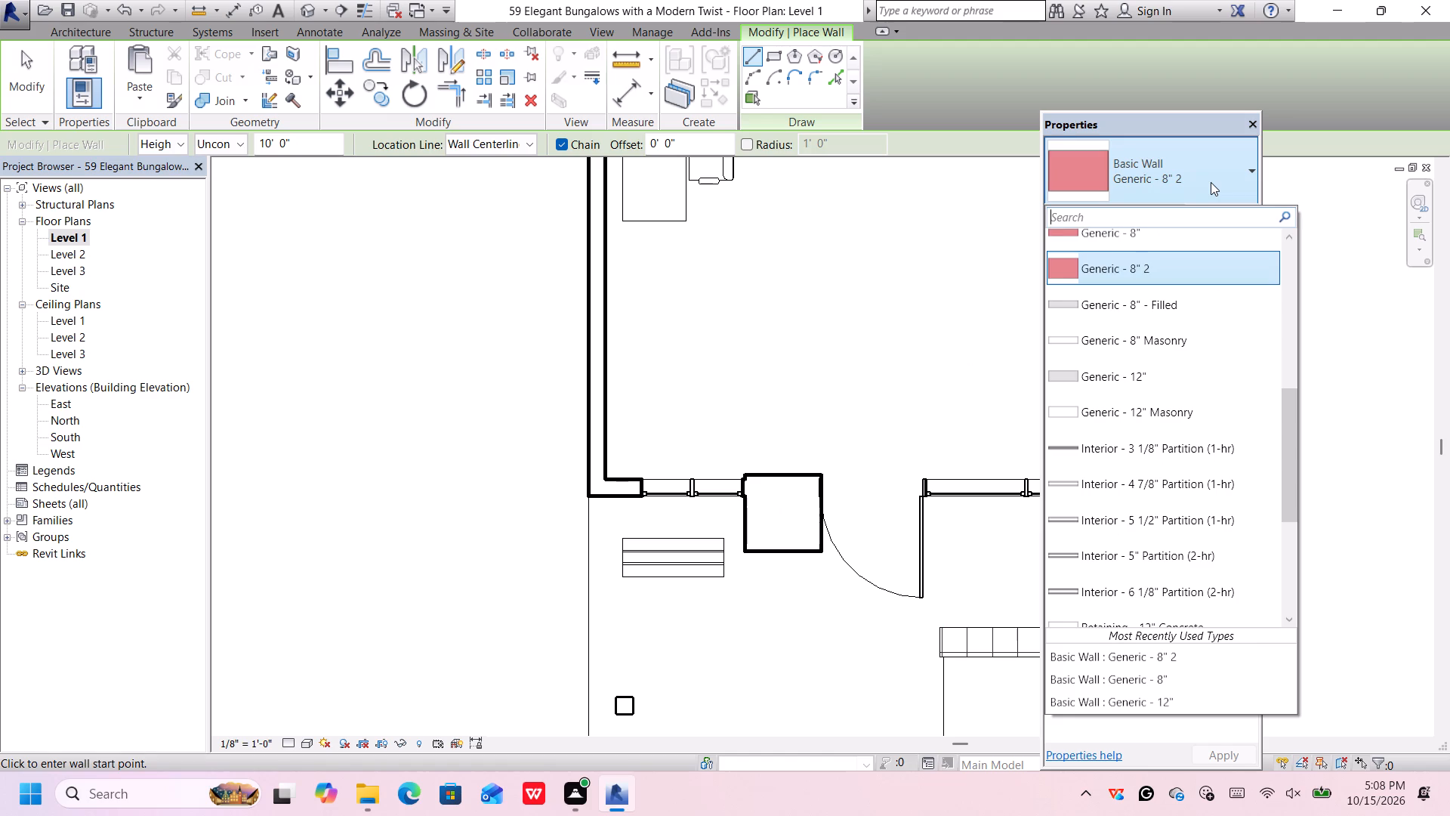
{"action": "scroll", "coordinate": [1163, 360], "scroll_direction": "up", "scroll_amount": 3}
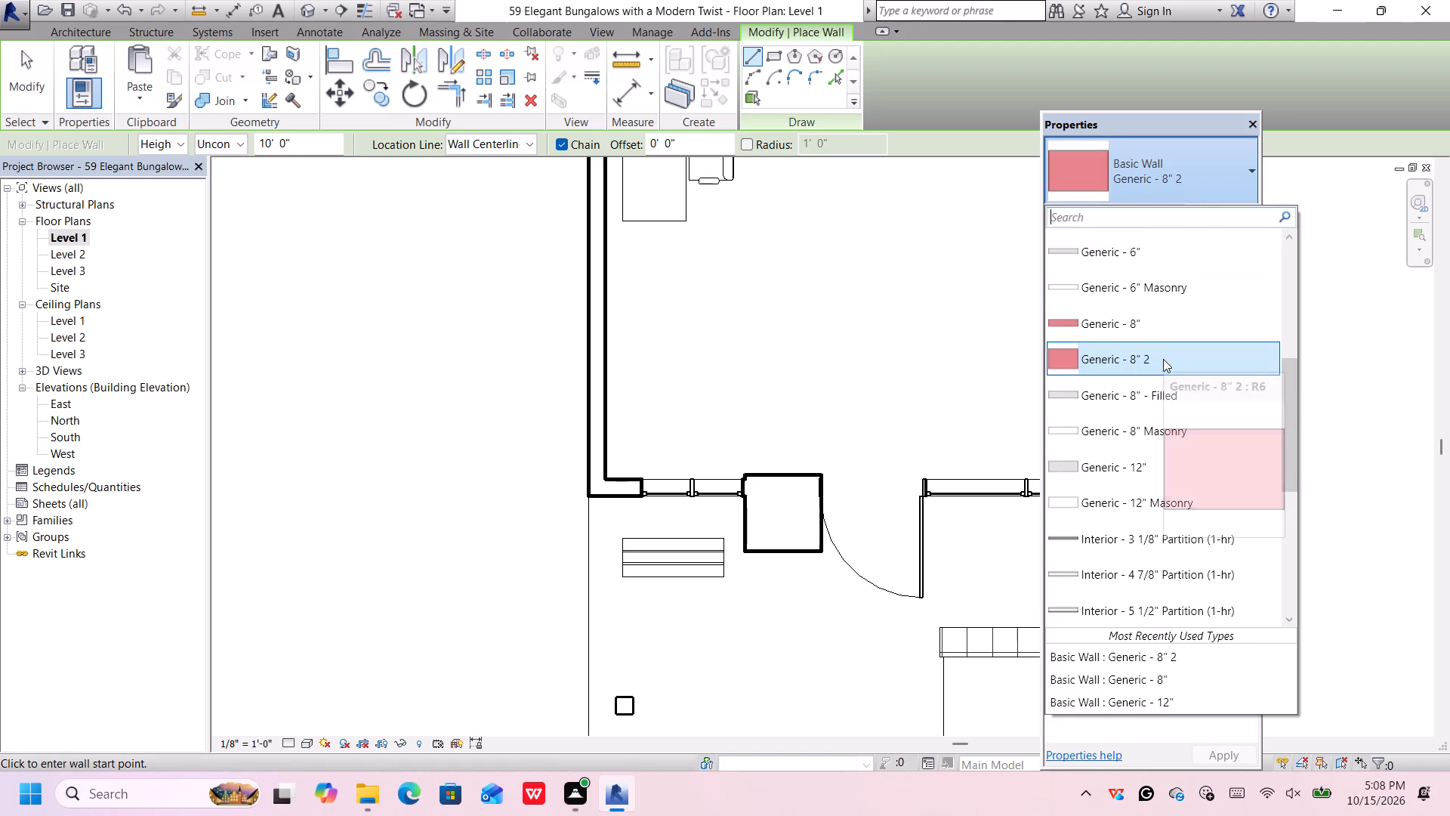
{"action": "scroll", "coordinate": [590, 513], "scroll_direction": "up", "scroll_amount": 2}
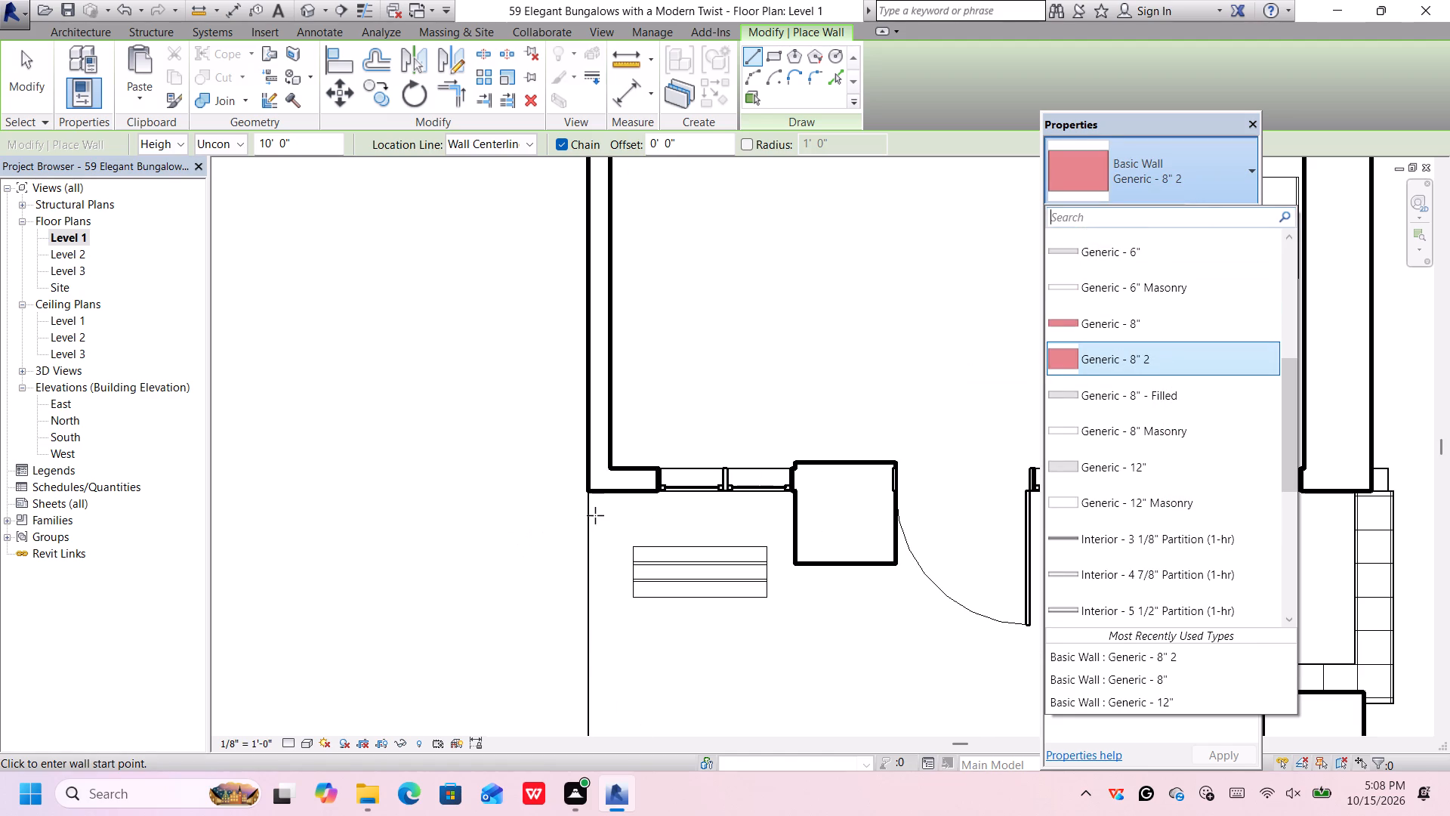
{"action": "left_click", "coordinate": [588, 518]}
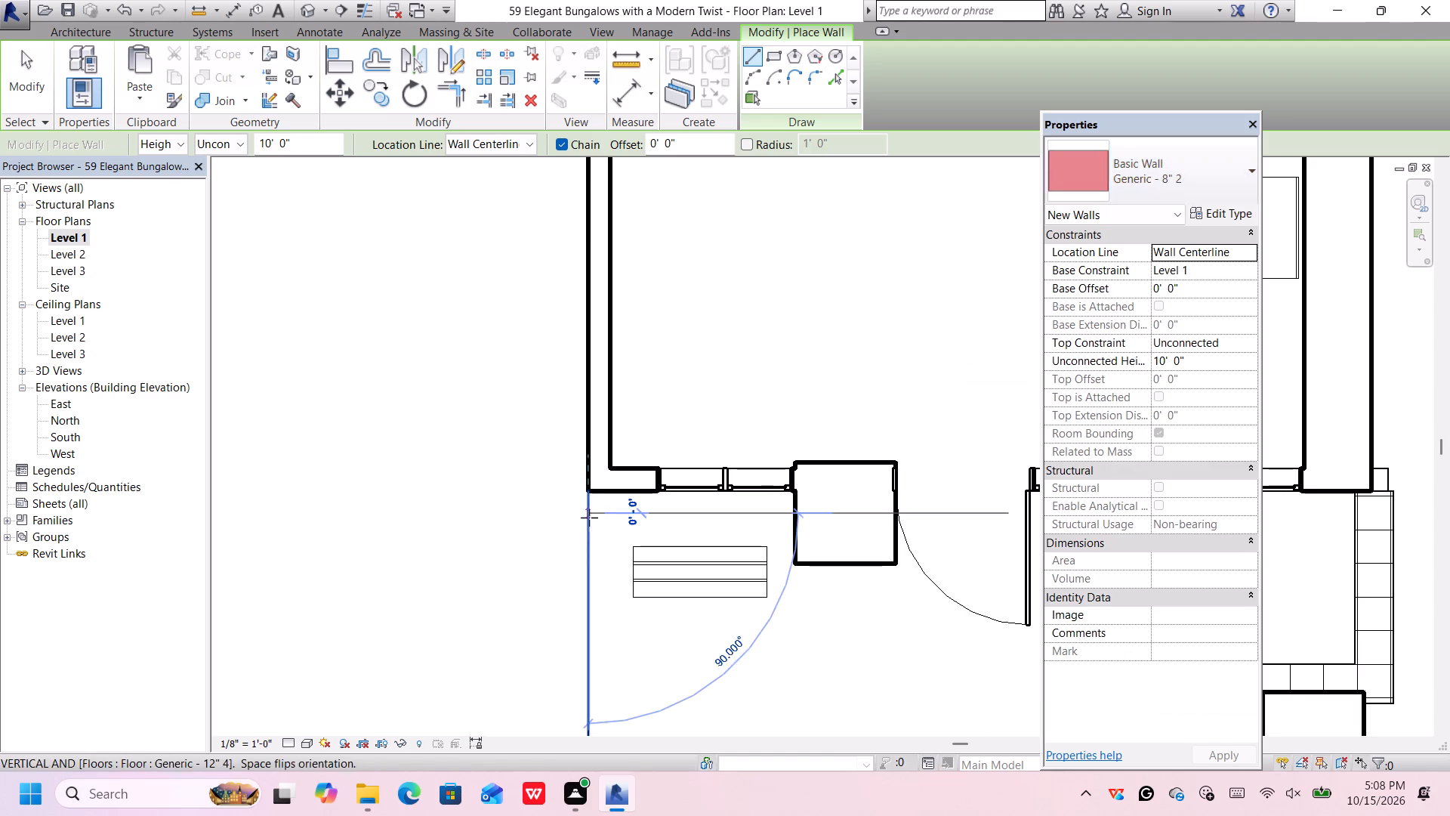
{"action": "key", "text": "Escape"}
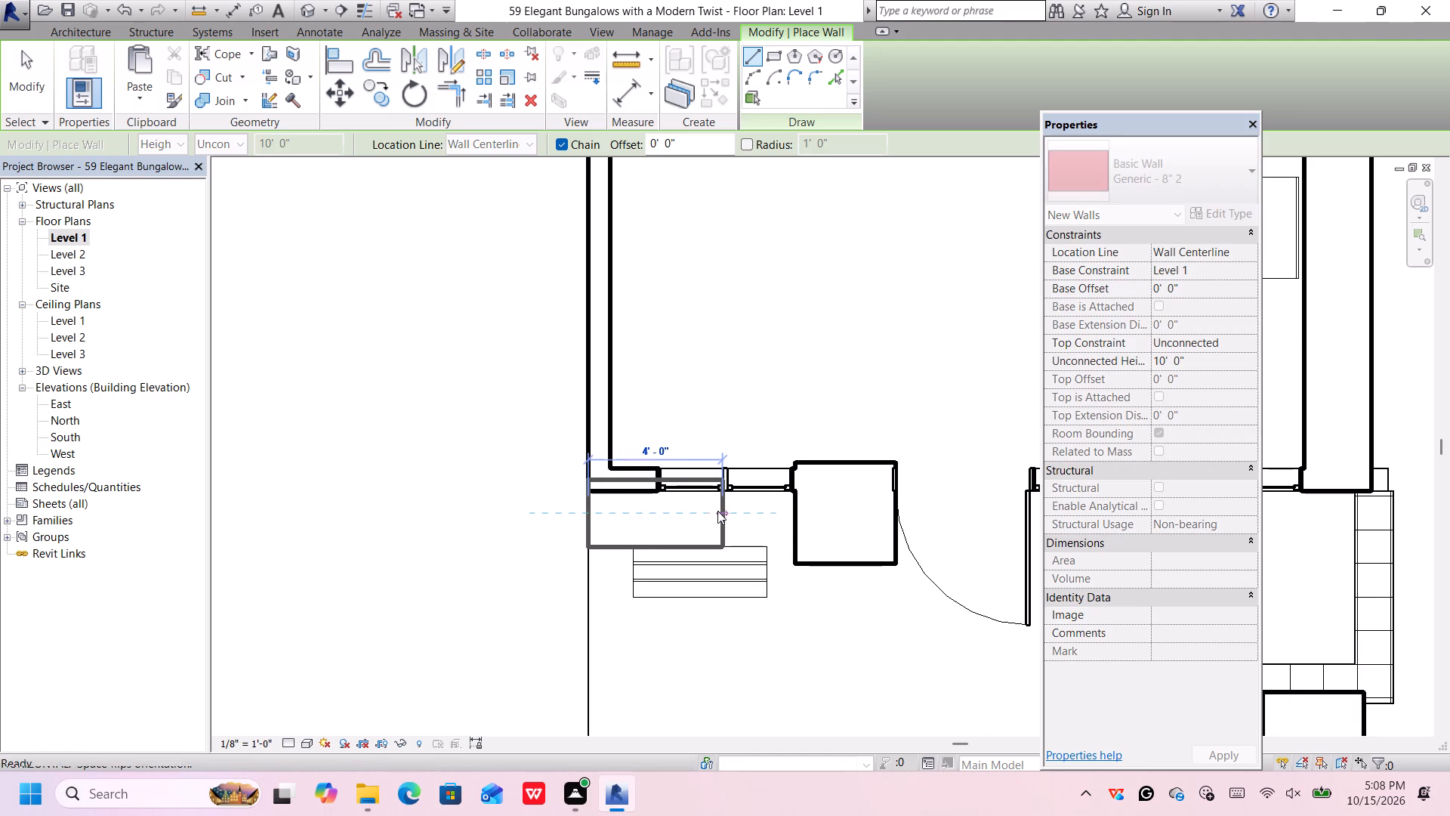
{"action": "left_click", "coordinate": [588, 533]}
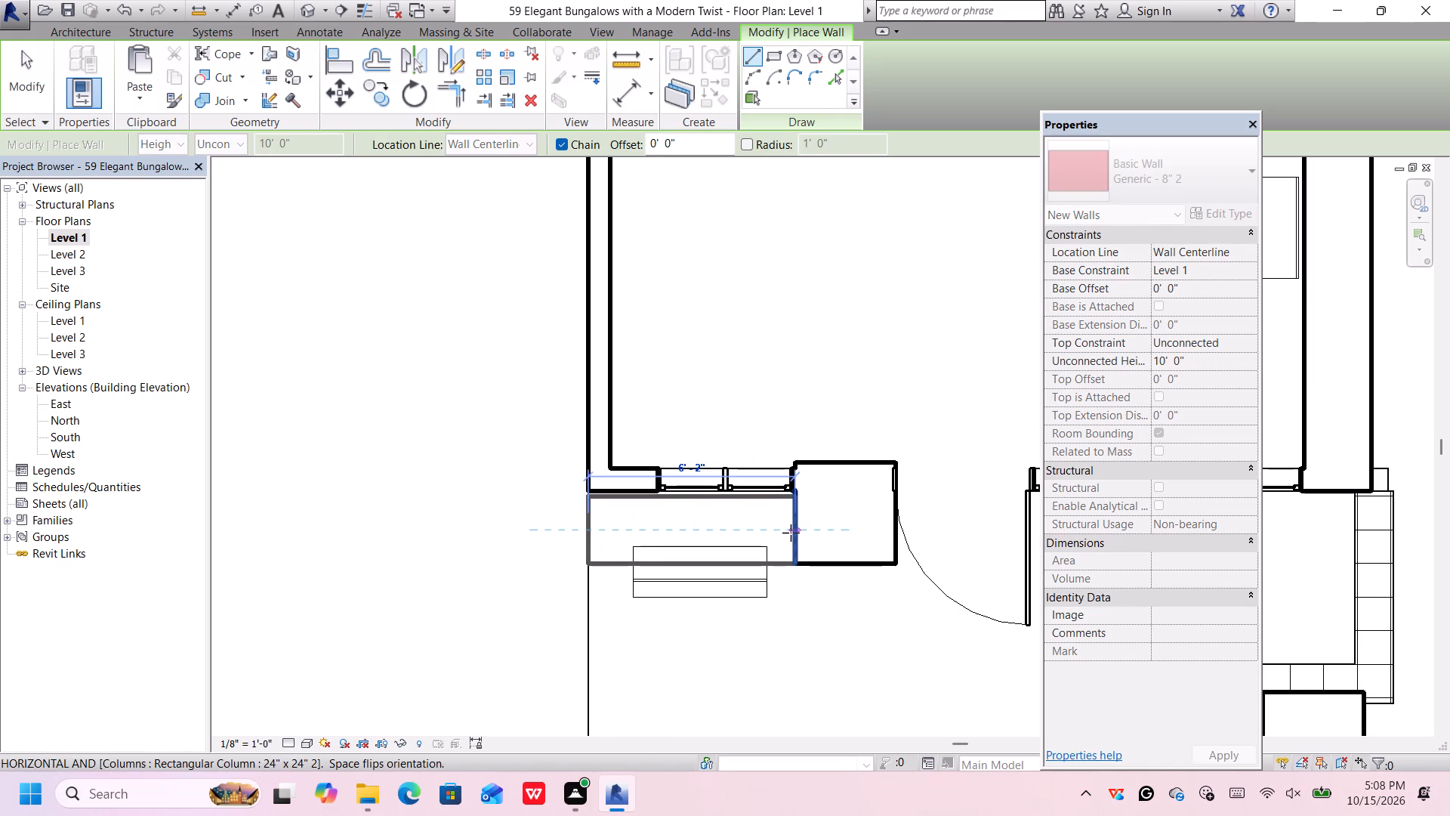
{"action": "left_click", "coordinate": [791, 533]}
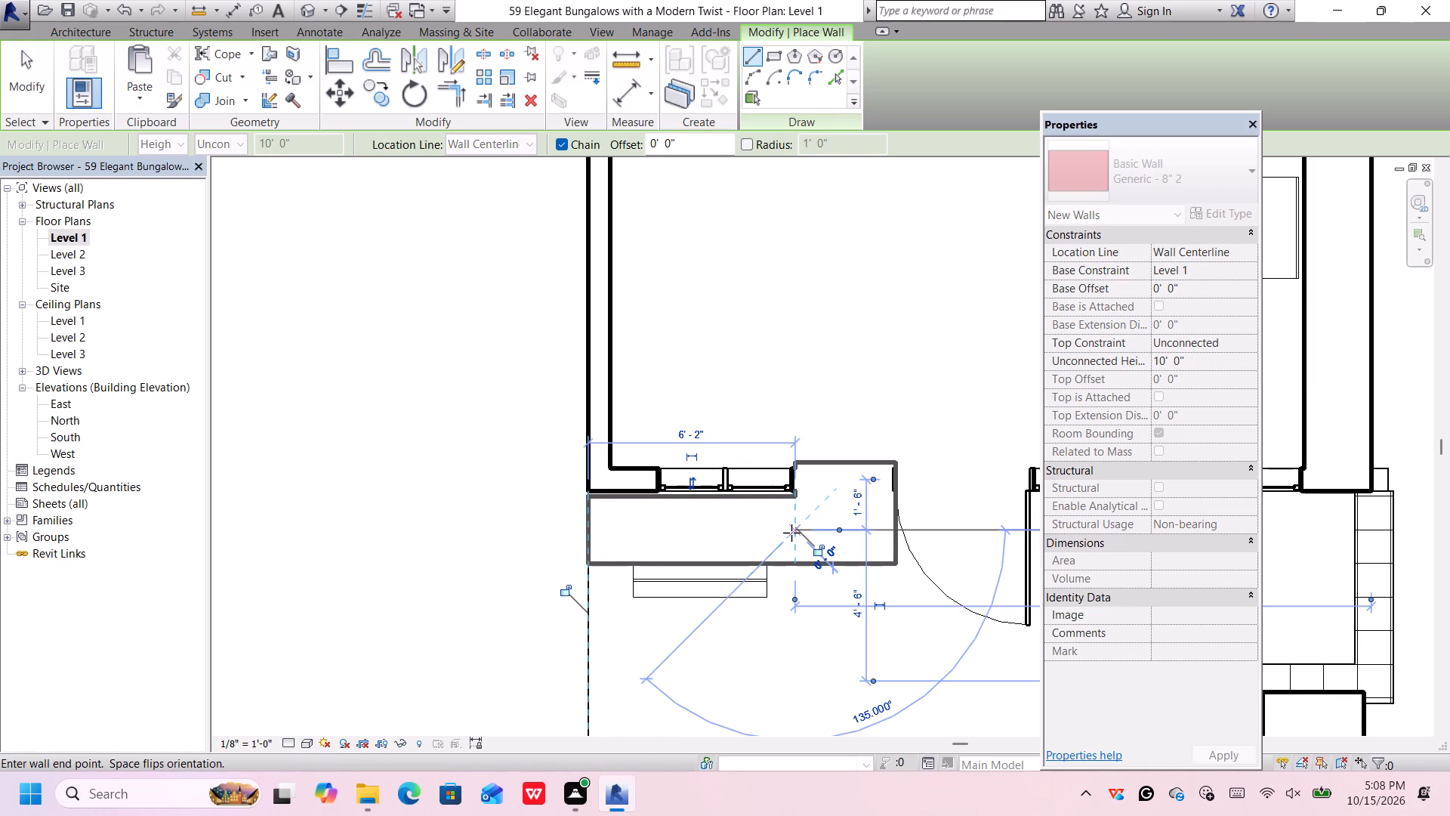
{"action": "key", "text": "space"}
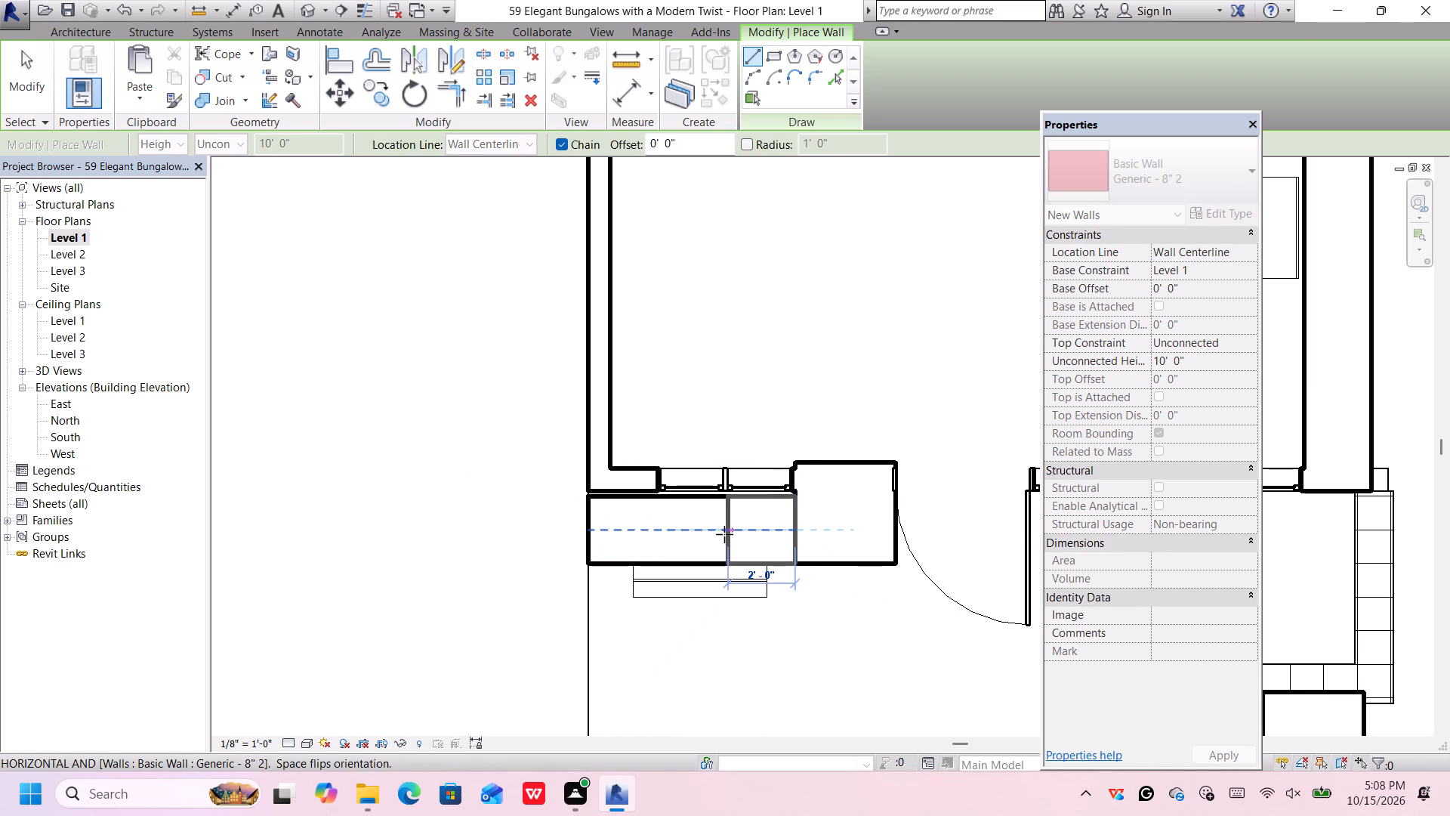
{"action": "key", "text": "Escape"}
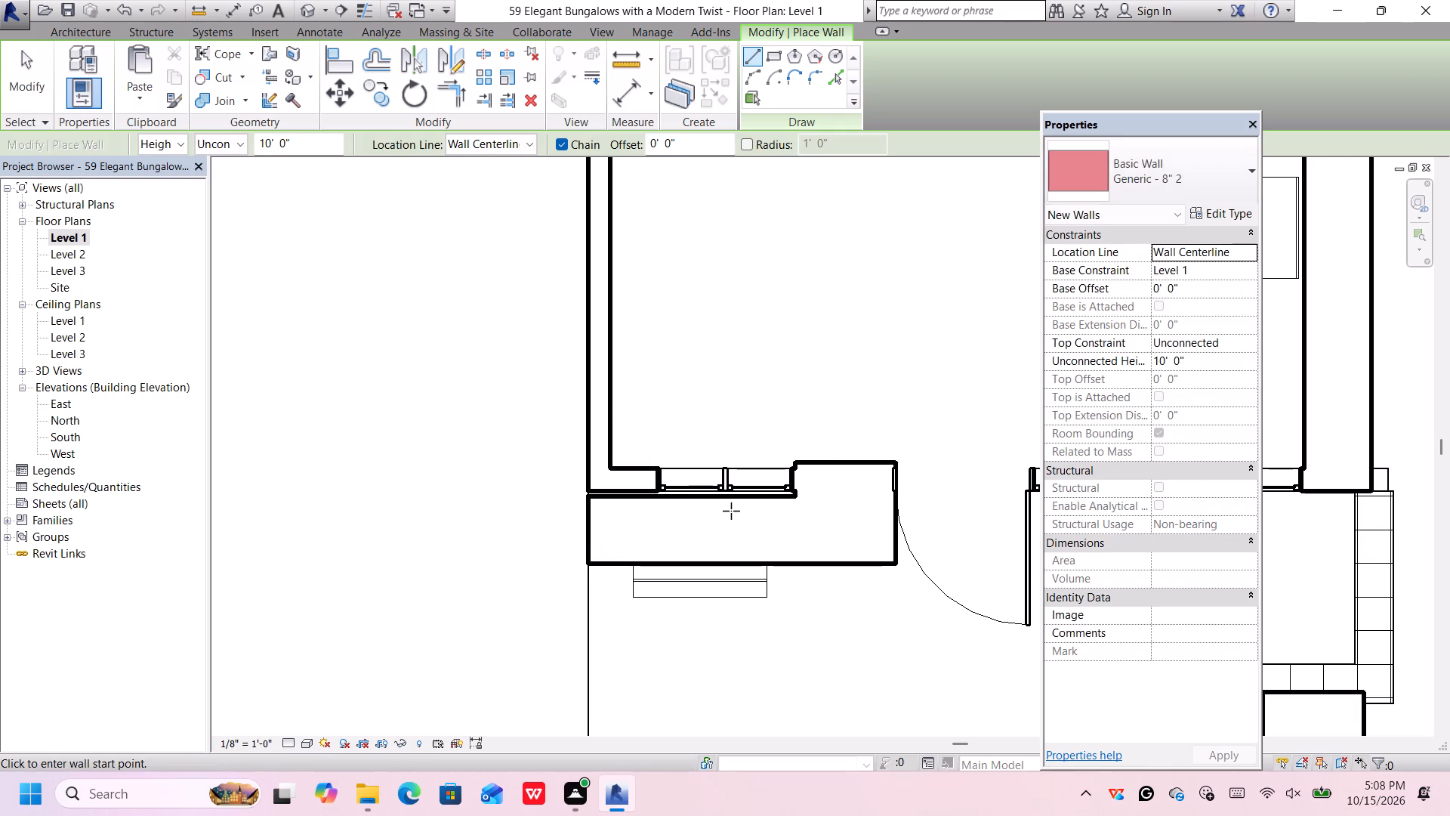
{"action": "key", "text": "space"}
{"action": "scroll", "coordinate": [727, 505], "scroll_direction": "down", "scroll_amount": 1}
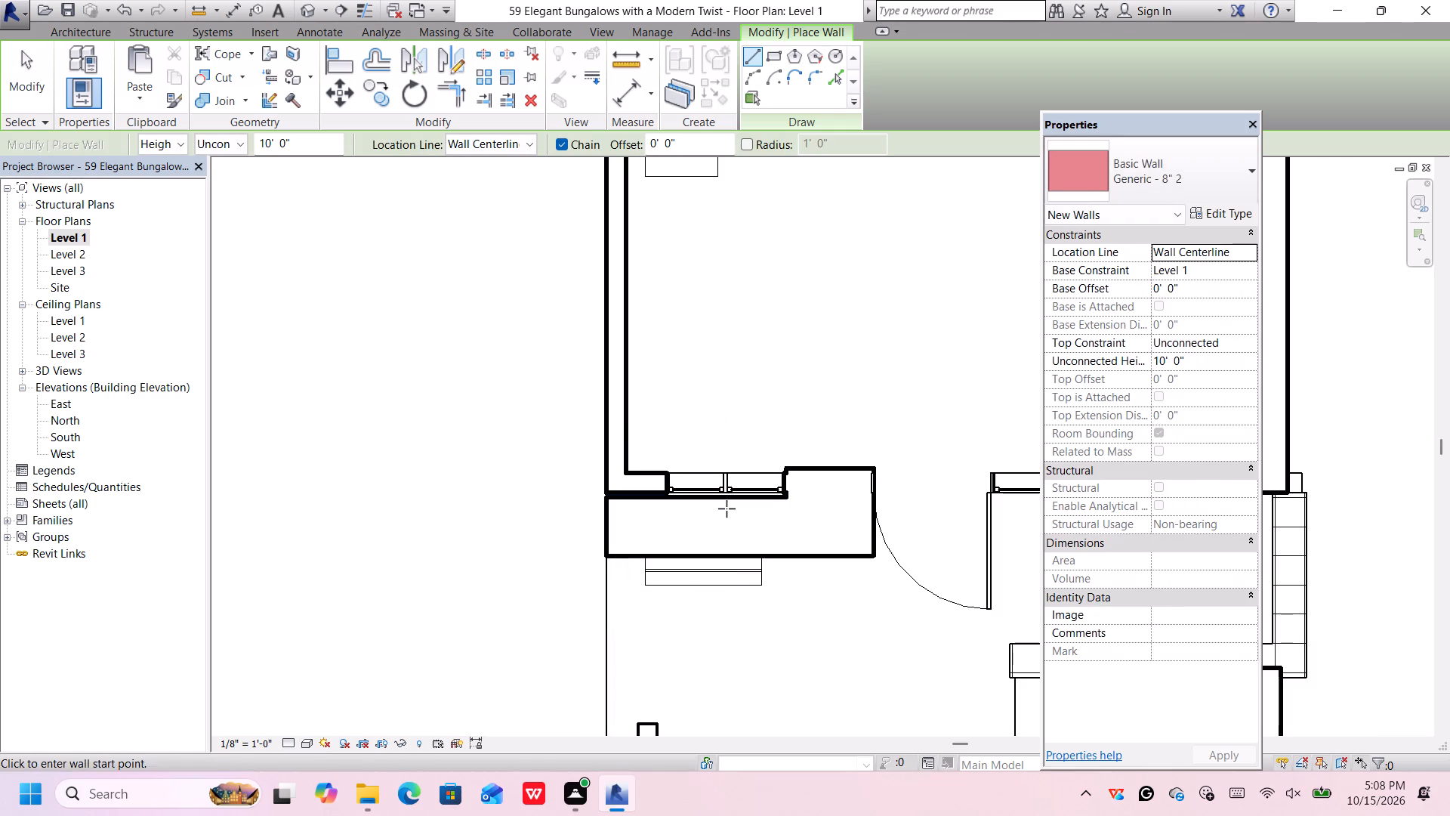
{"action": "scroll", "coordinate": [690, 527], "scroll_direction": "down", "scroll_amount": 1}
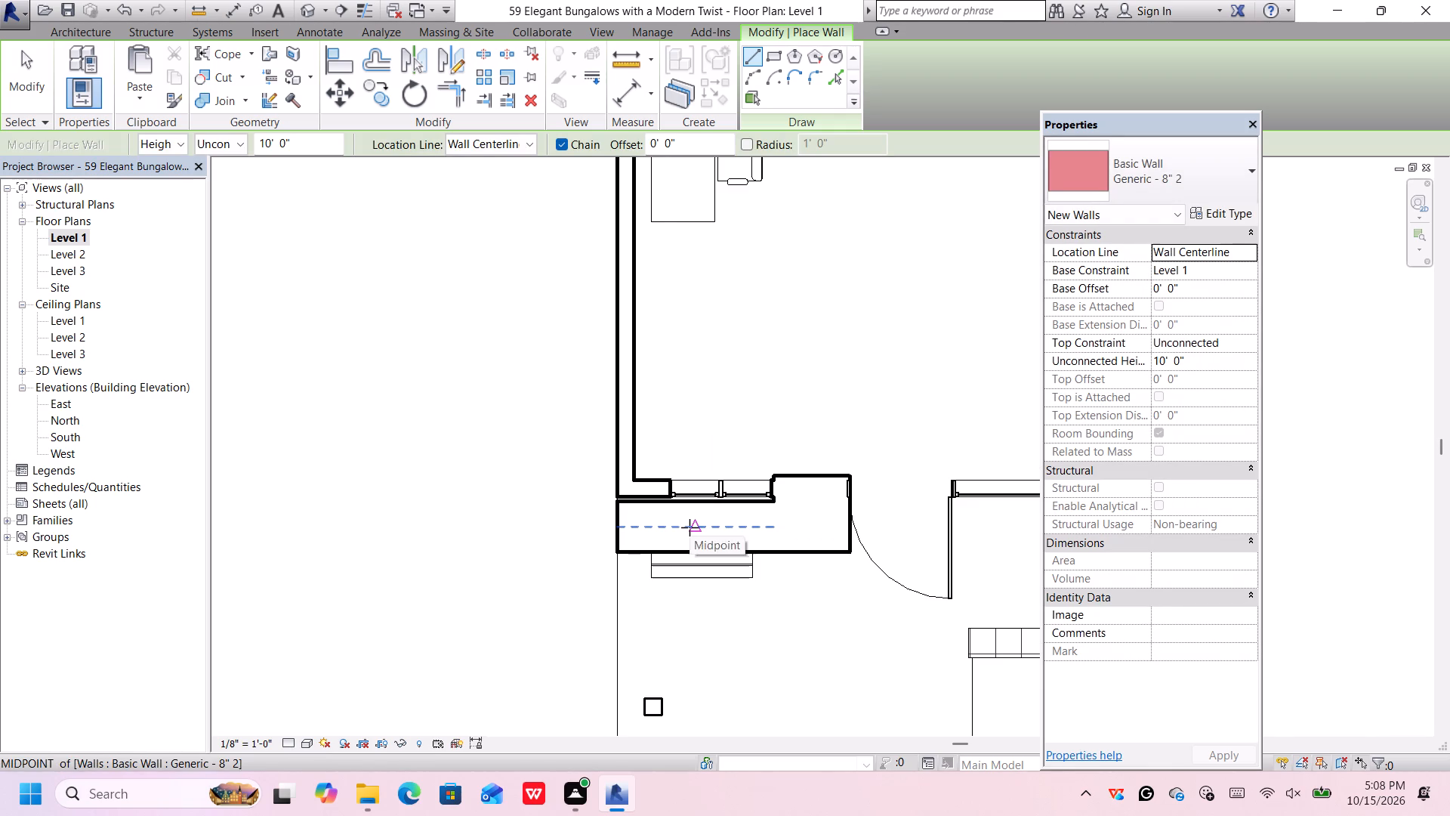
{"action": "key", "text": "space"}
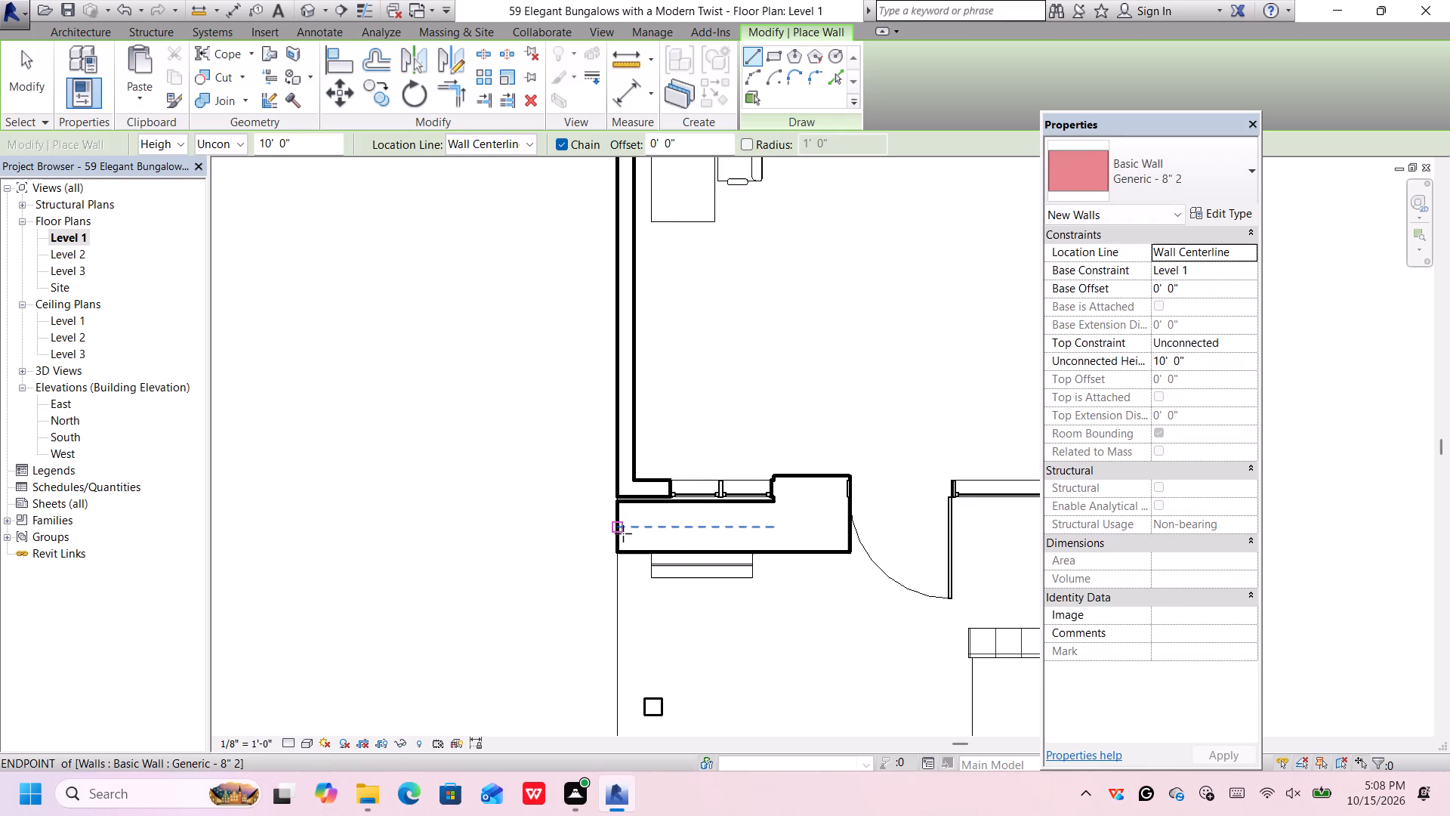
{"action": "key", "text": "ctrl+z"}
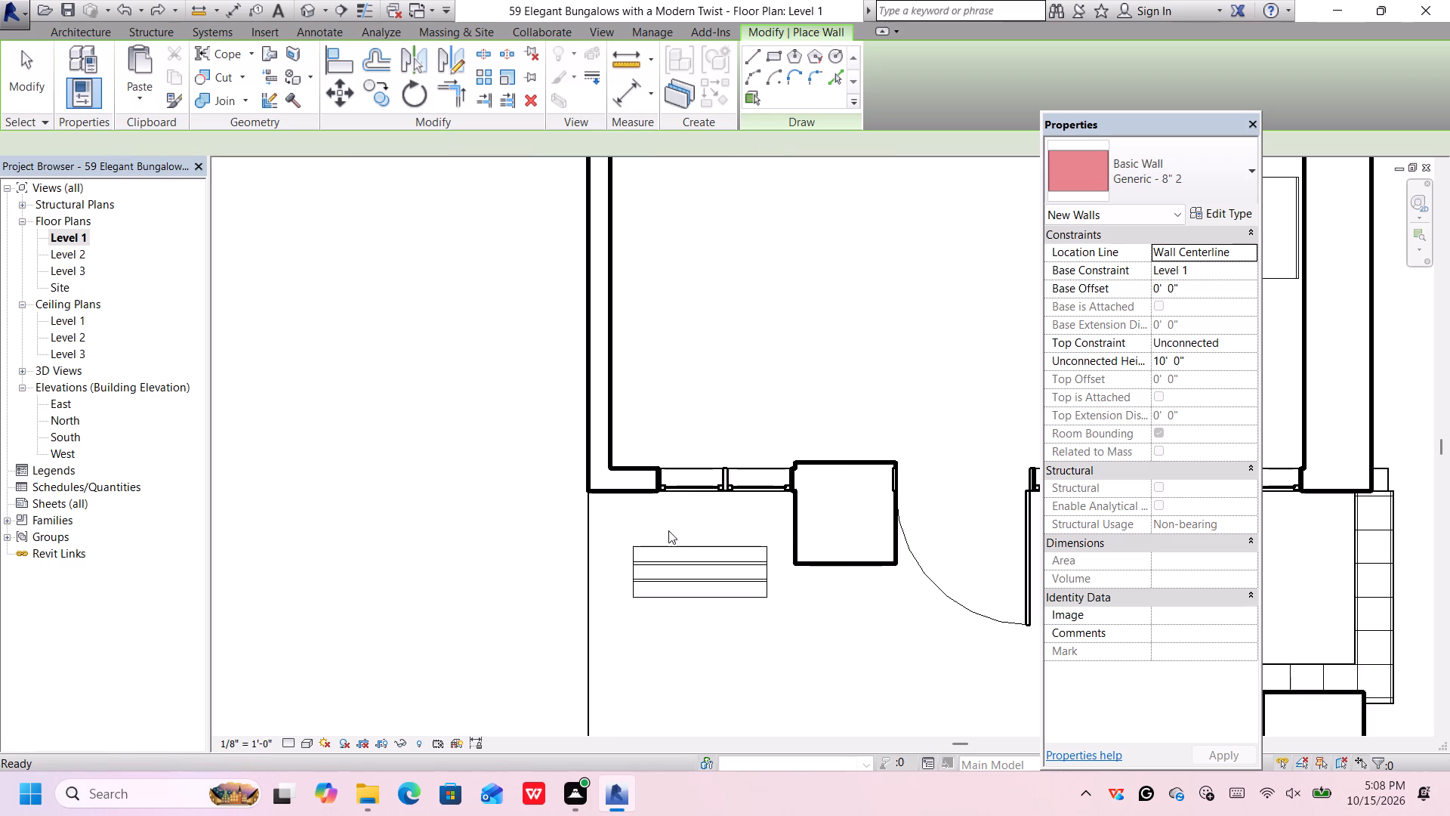
Draw a 10' 0" high Generic - 8" wall about 6' 2" long against the front wall's outer face, from the porch's west edge to the square column.
{"action": "left_click", "coordinate": [1177, 161]}
{"action": "left_click", "coordinate": [1157, 236]}
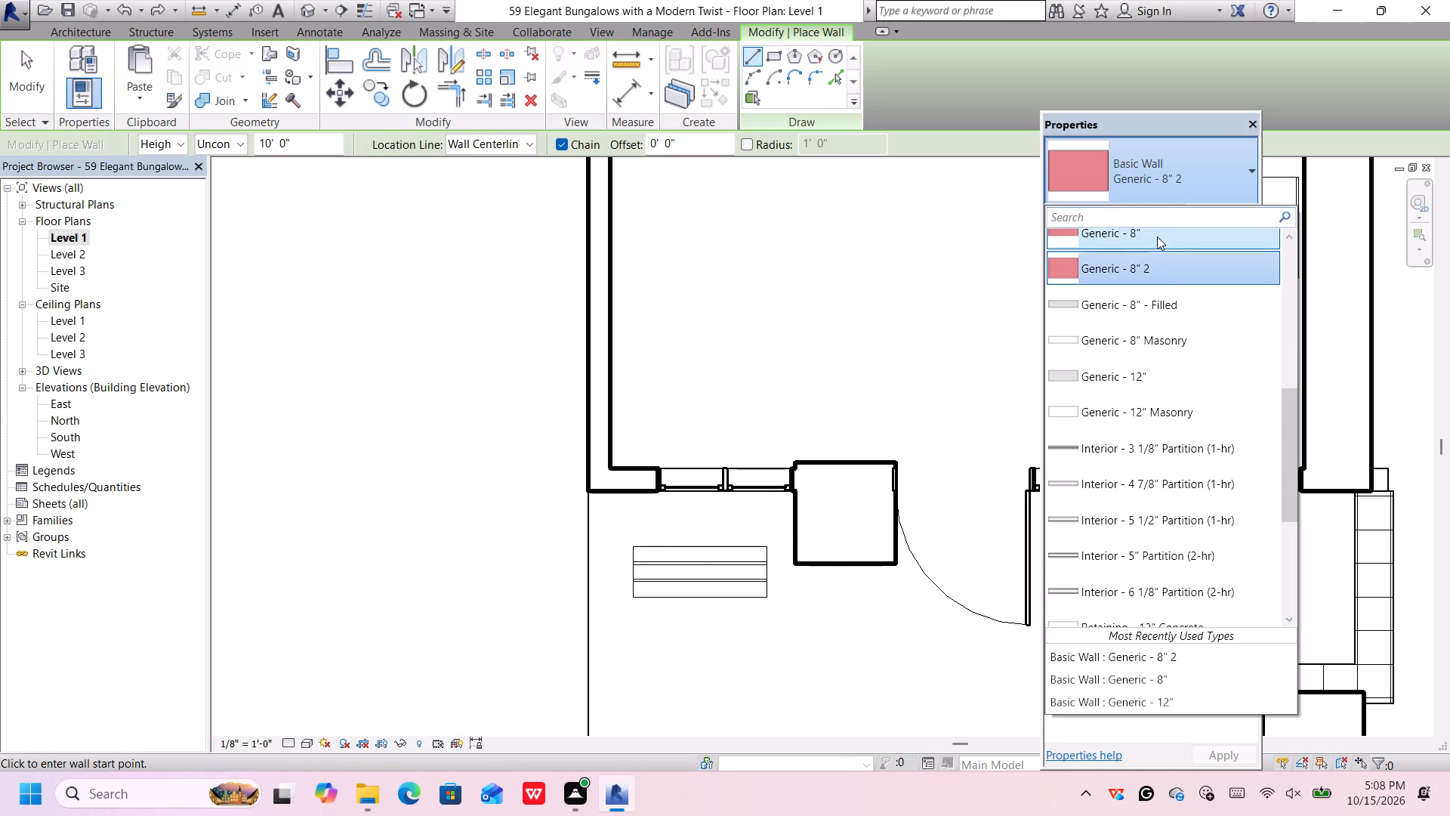
{"action": "scroll", "coordinate": [649, 515], "scroll_direction": "up", "scroll_amount": 6}
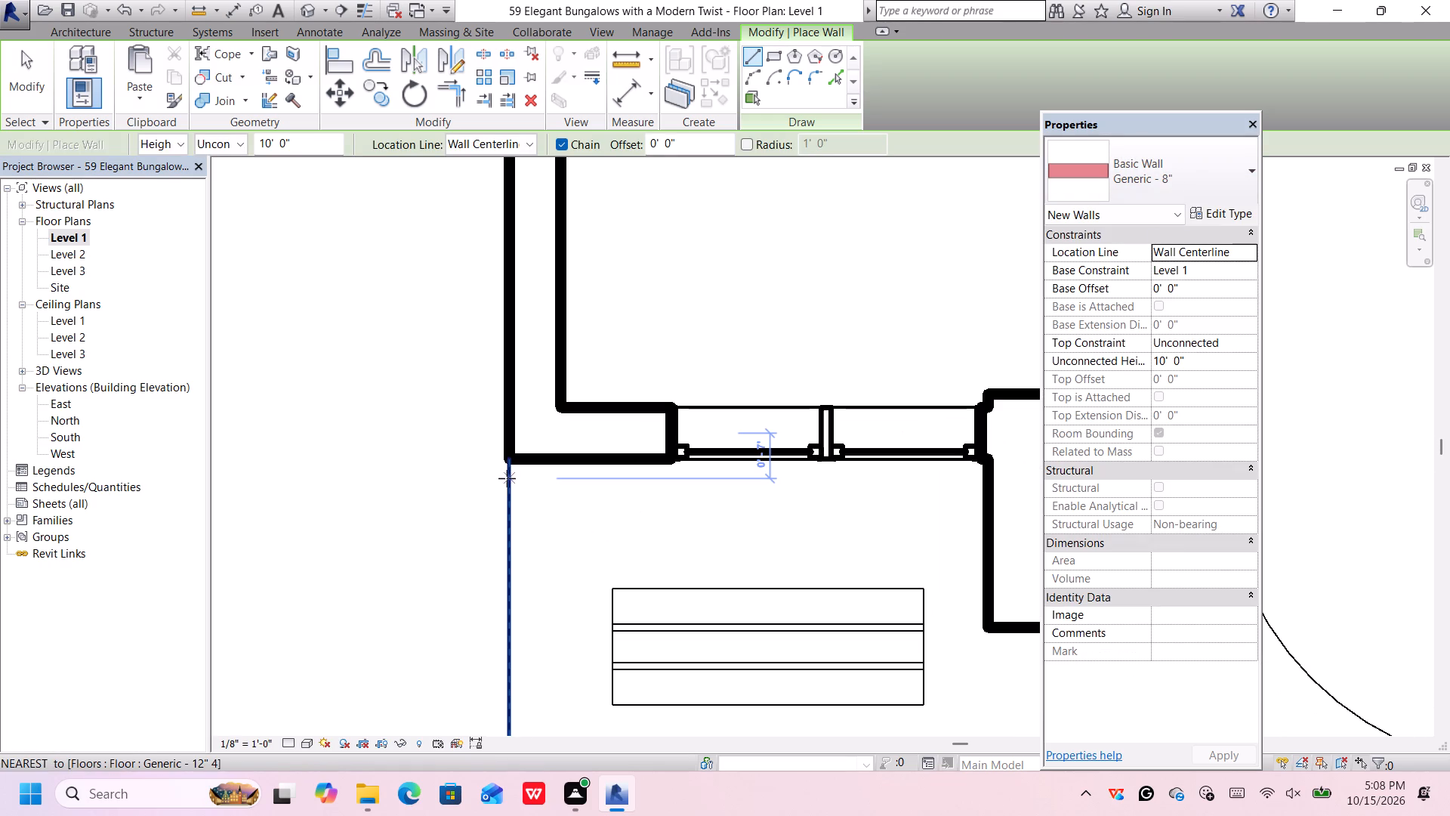
{"action": "left_click", "coordinate": [511, 487]}
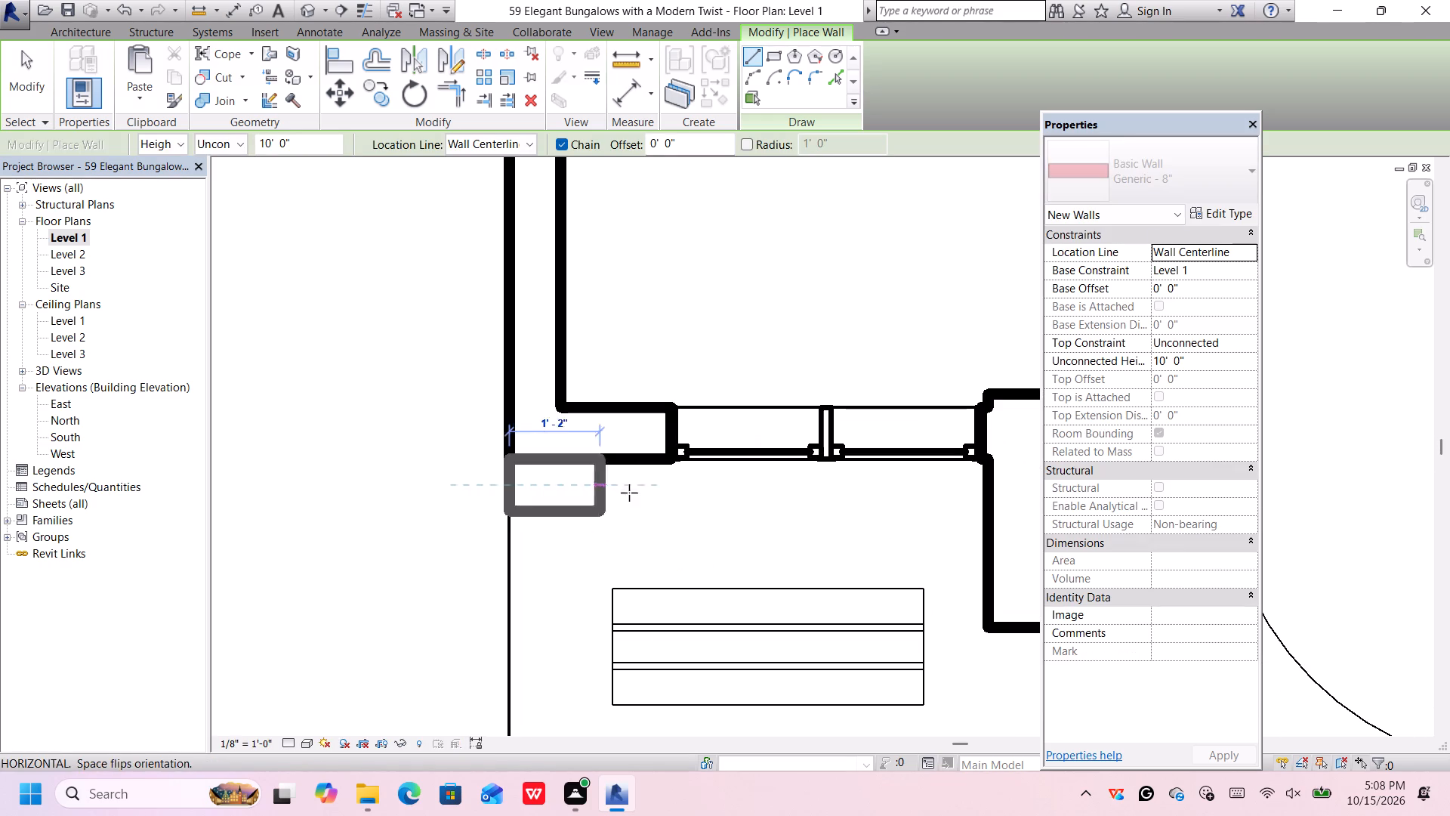
{"action": "left_click", "coordinate": [984, 484]}
{"action": "key", "text": "space"}
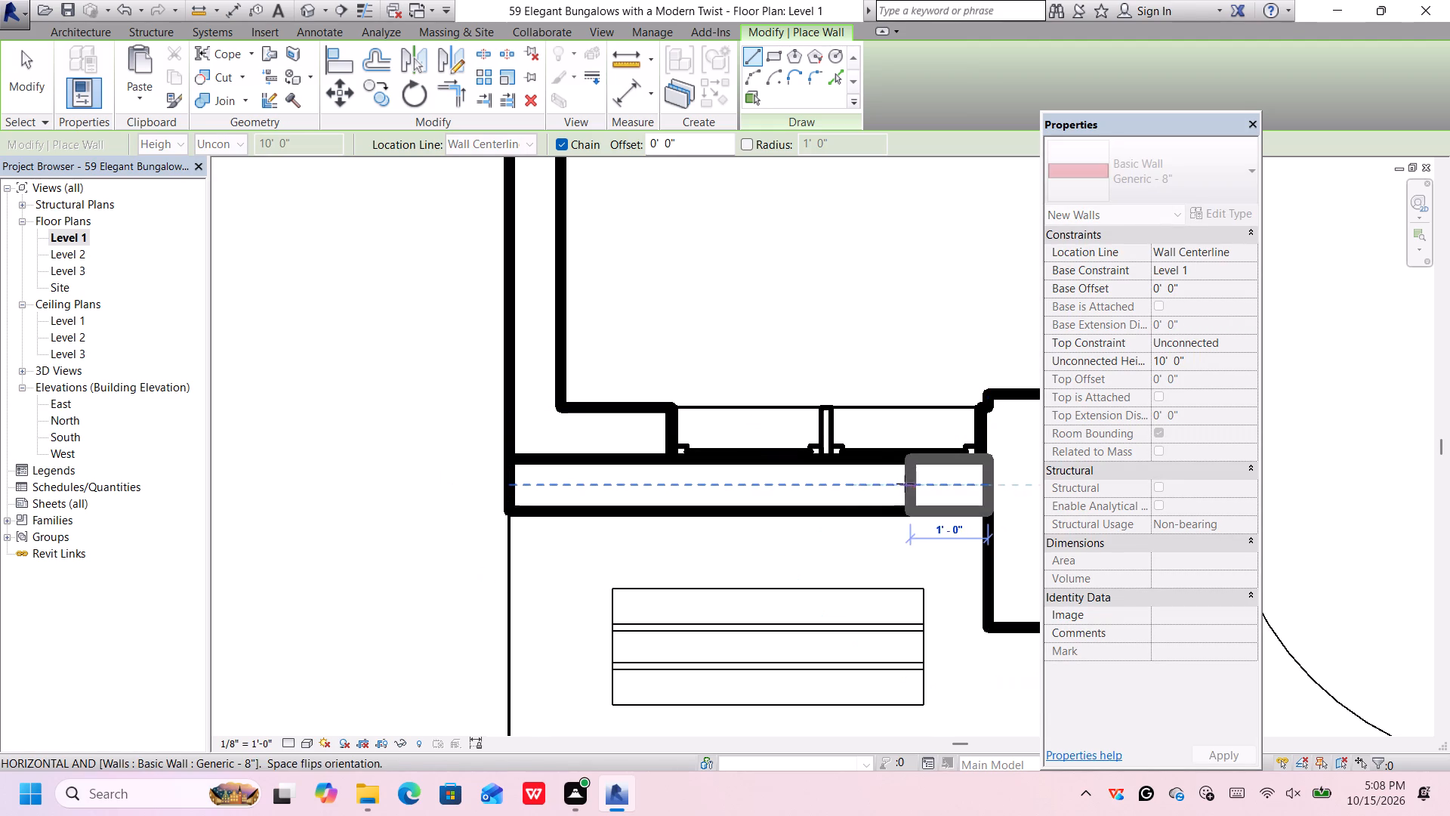
{"action": "key", "text": "space"}
{"action": "key", "text": "Escape"}
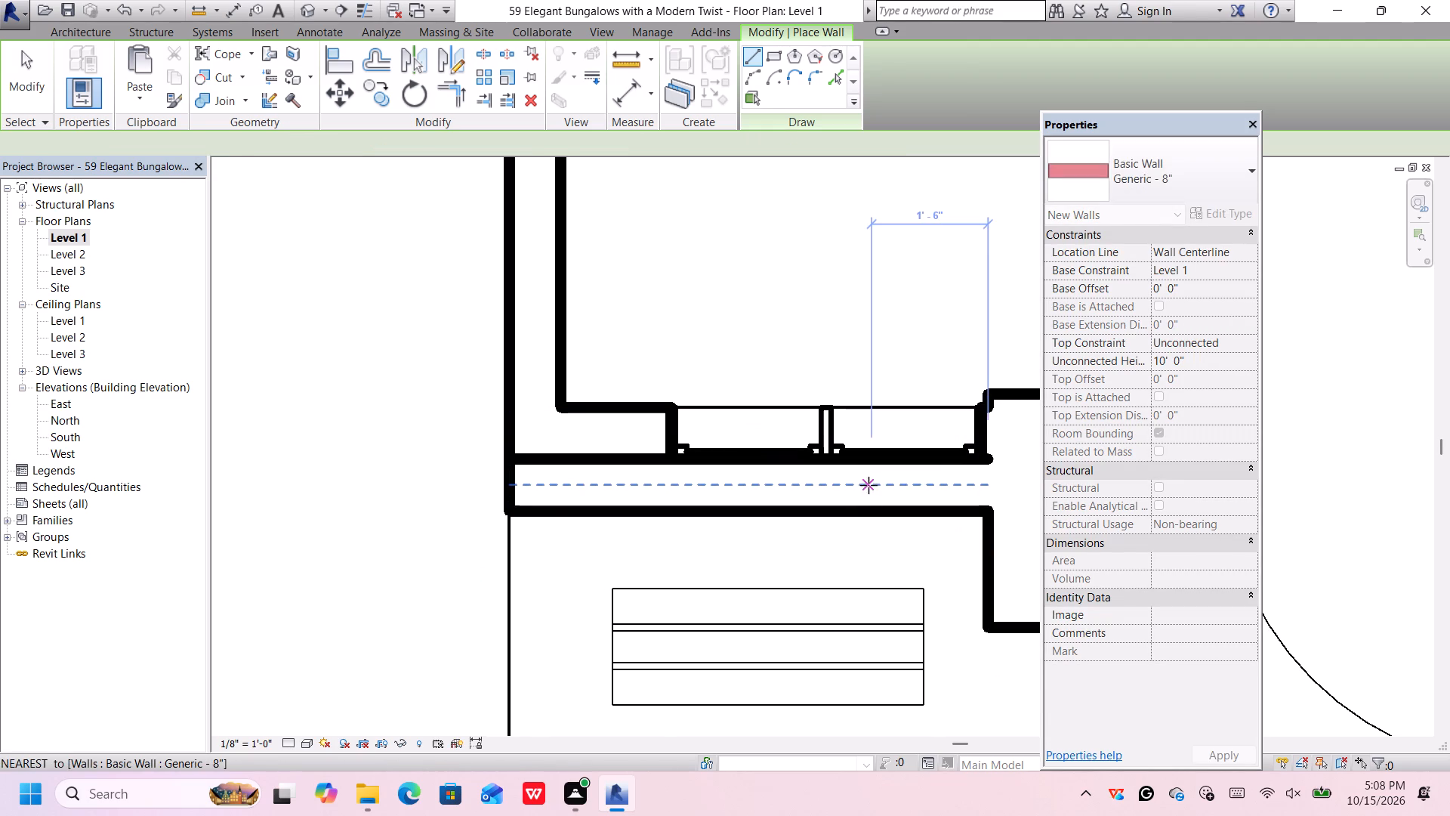
In the 3D view, check the low stone wall's type and delete the Generic - 8" wall behind the porch bench.
{"action": "scroll", "coordinate": [868, 485], "scroll_direction": "down", "scroll_amount": 4}
{"action": "key", "text": "Escape"}
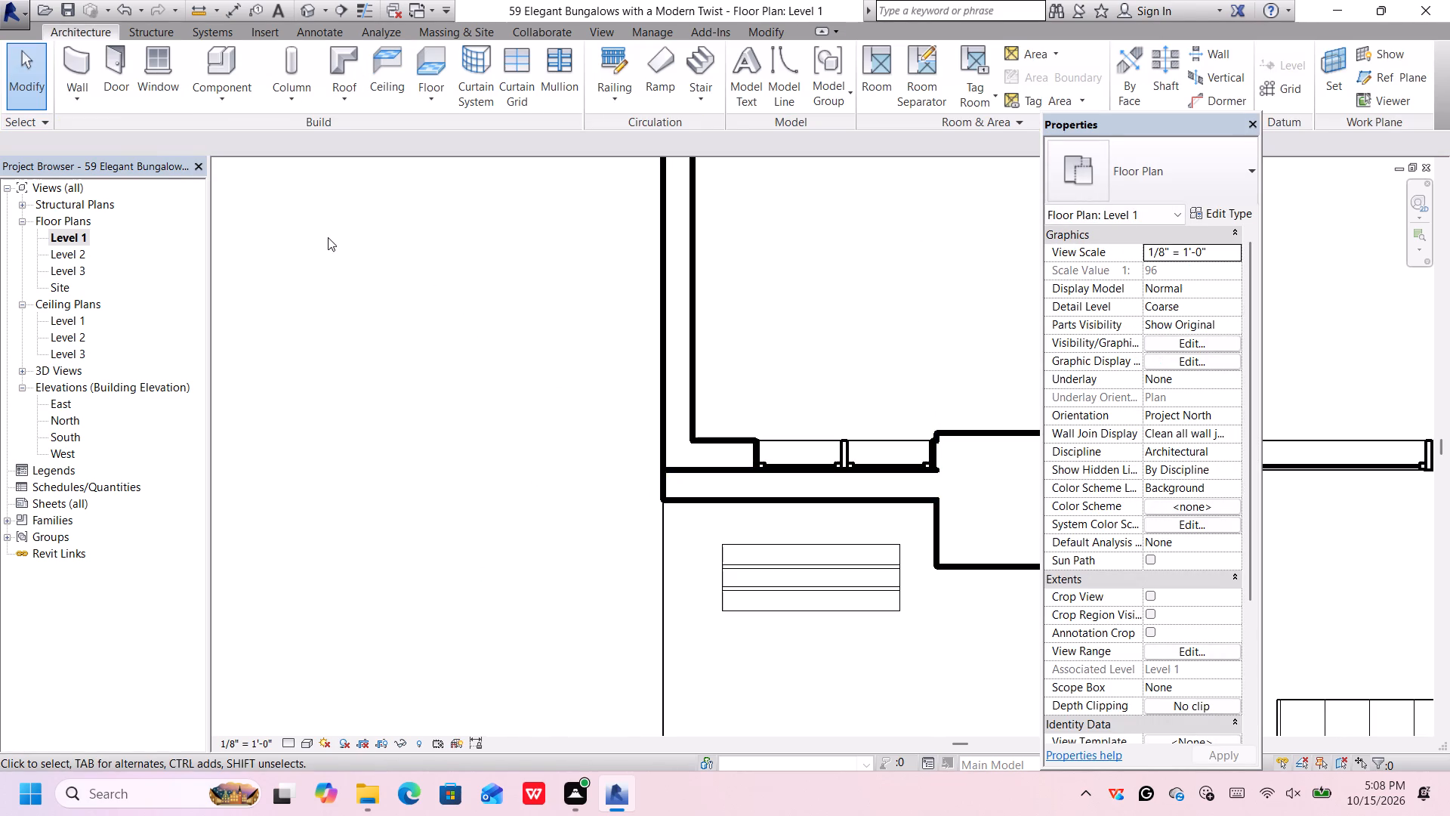
{"action": "left_click", "coordinate": [300, 10]}
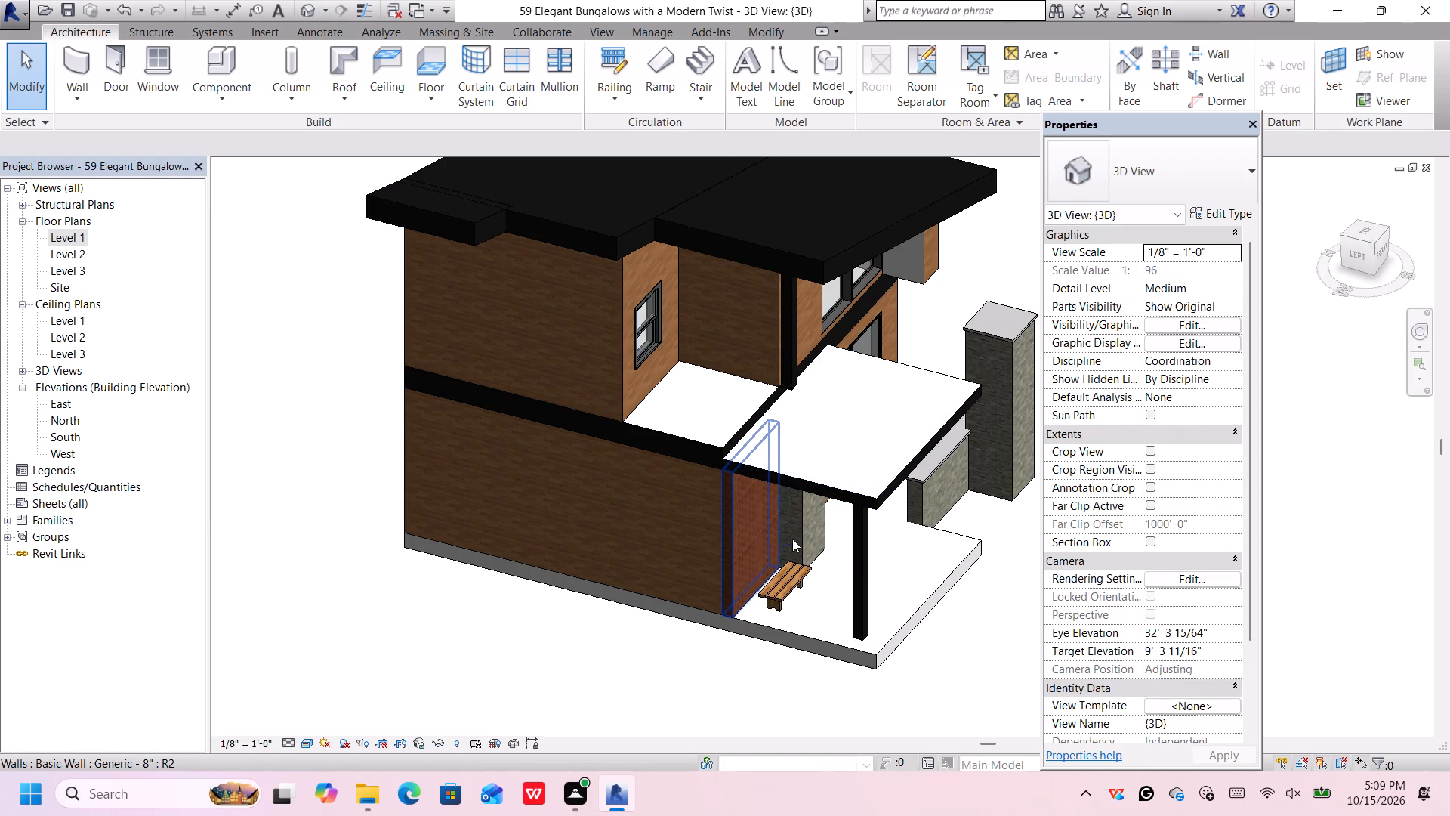
{"action": "left_click", "coordinate": [924, 513]}
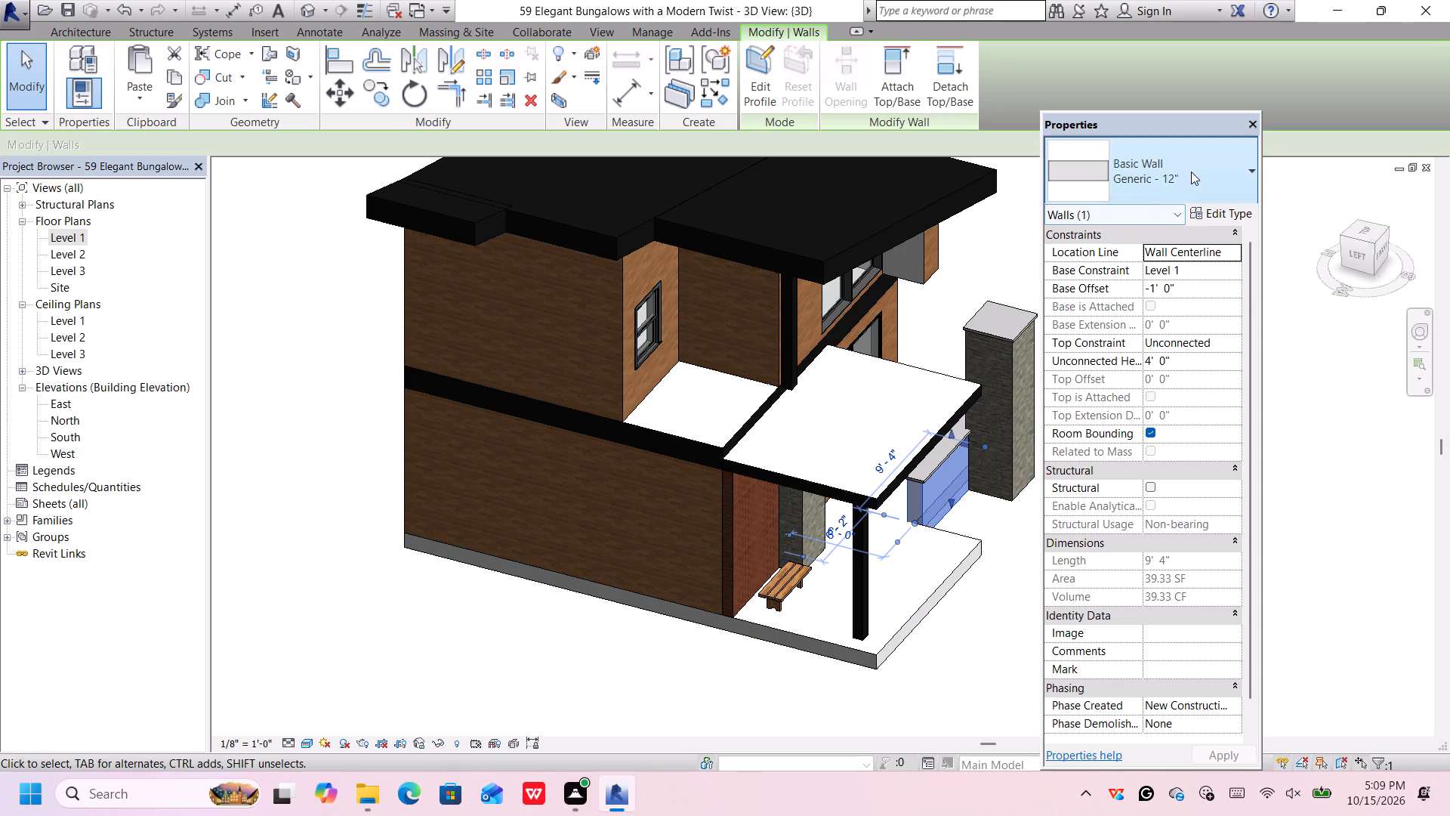
{"action": "left_click", "coordinate": [740, 567]}
{"action": "key", "text": "Delete"}
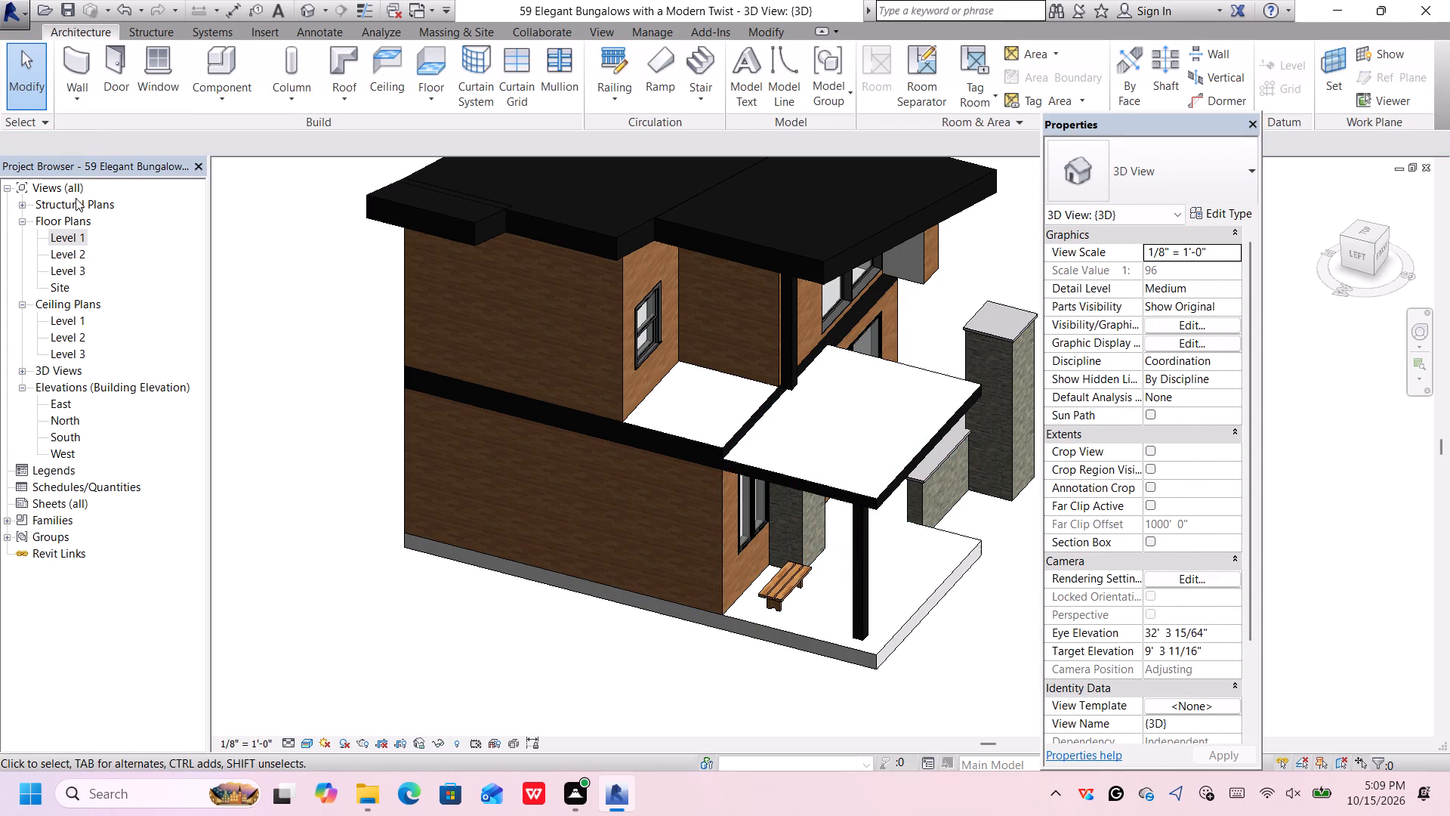
On Level 1, draw a 10' 0" high Generic - 12" wall about 6' 2" long from the porch's west edge to the square column, behind the bench.
{"action": "double_click", "coordinate": [59, 237]}
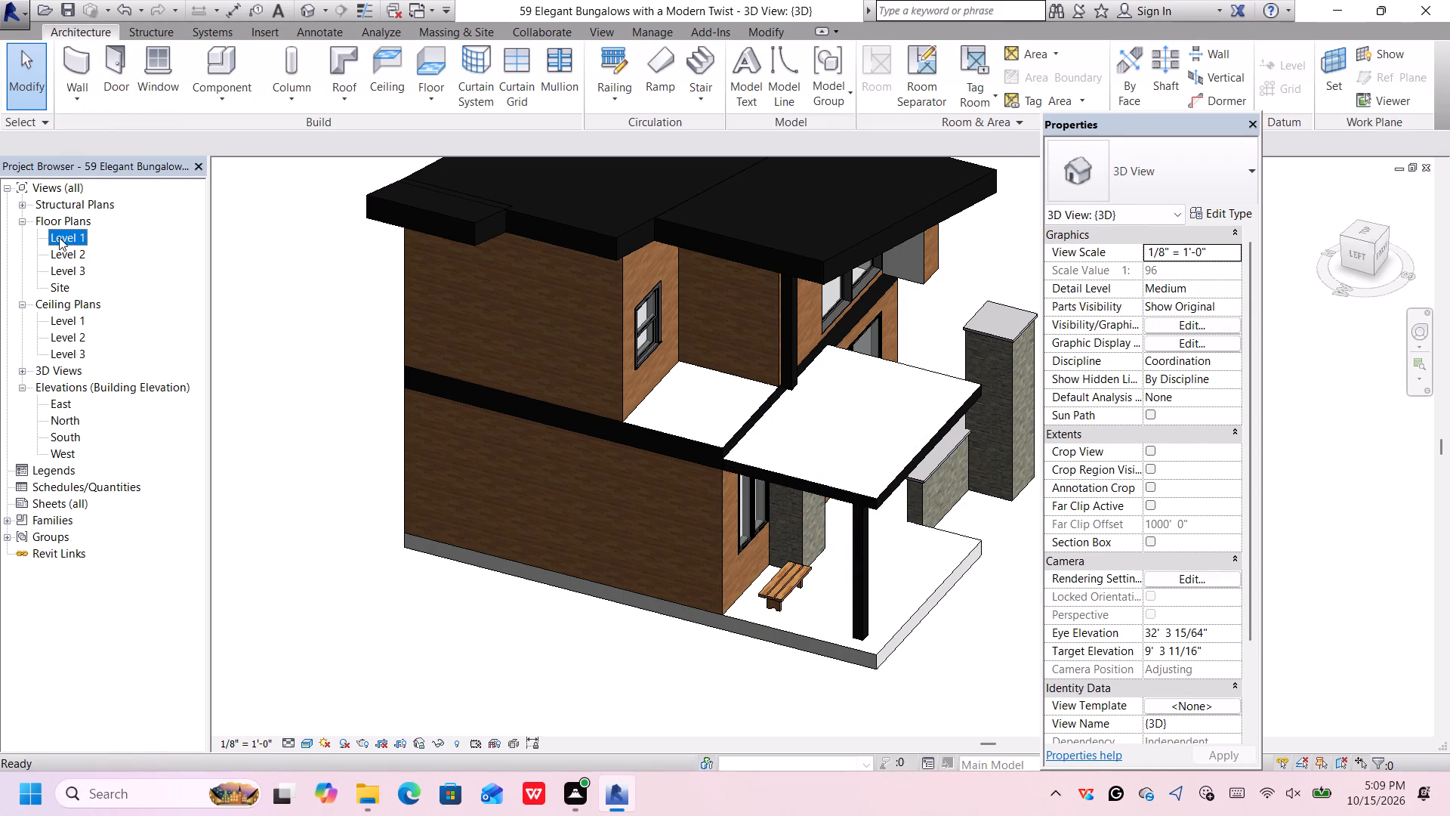
{"action": "left_click", "coordinate": [75, 54]}
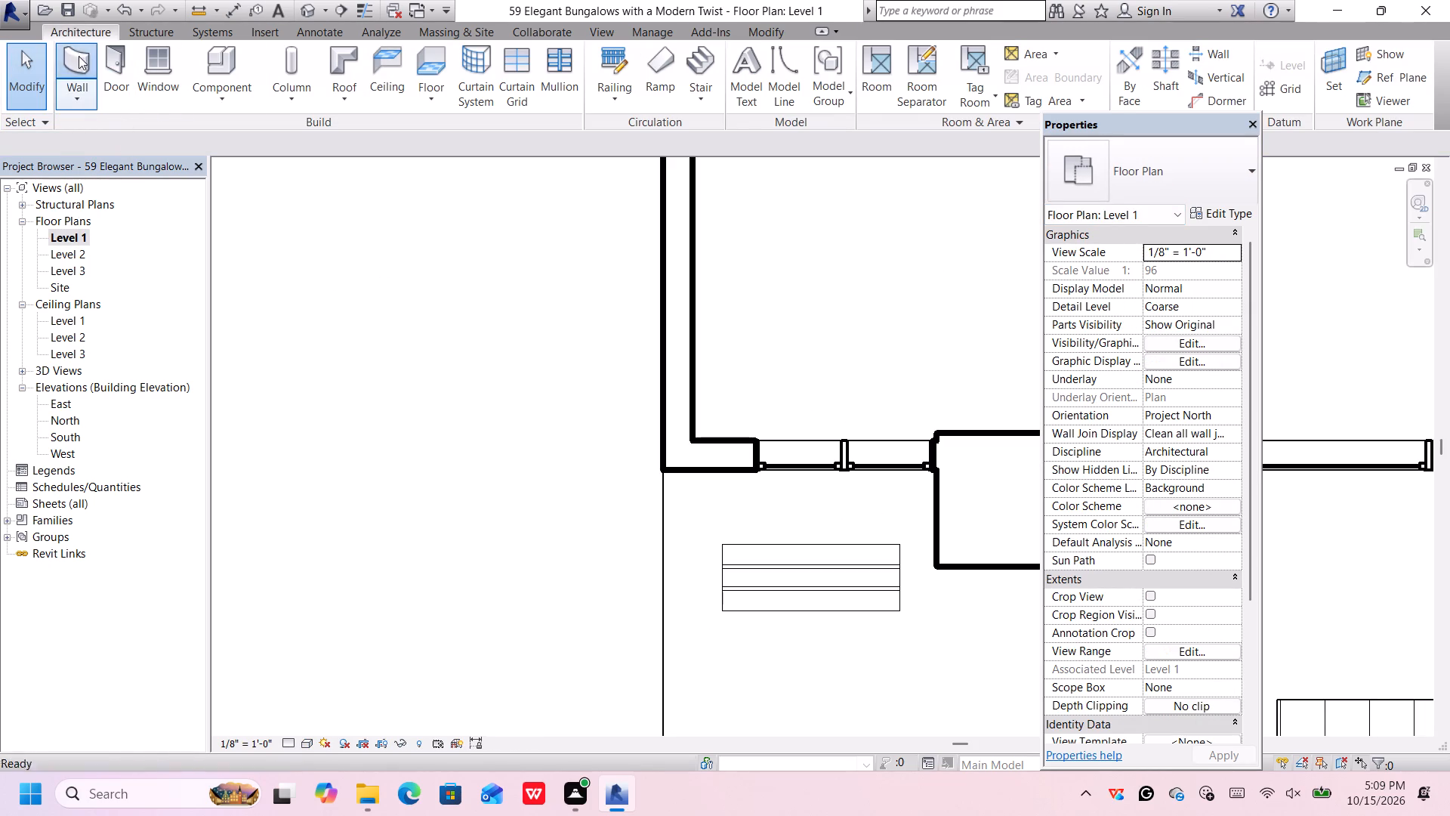
{"action": "left_click", "coordinate": [1227, 186]}
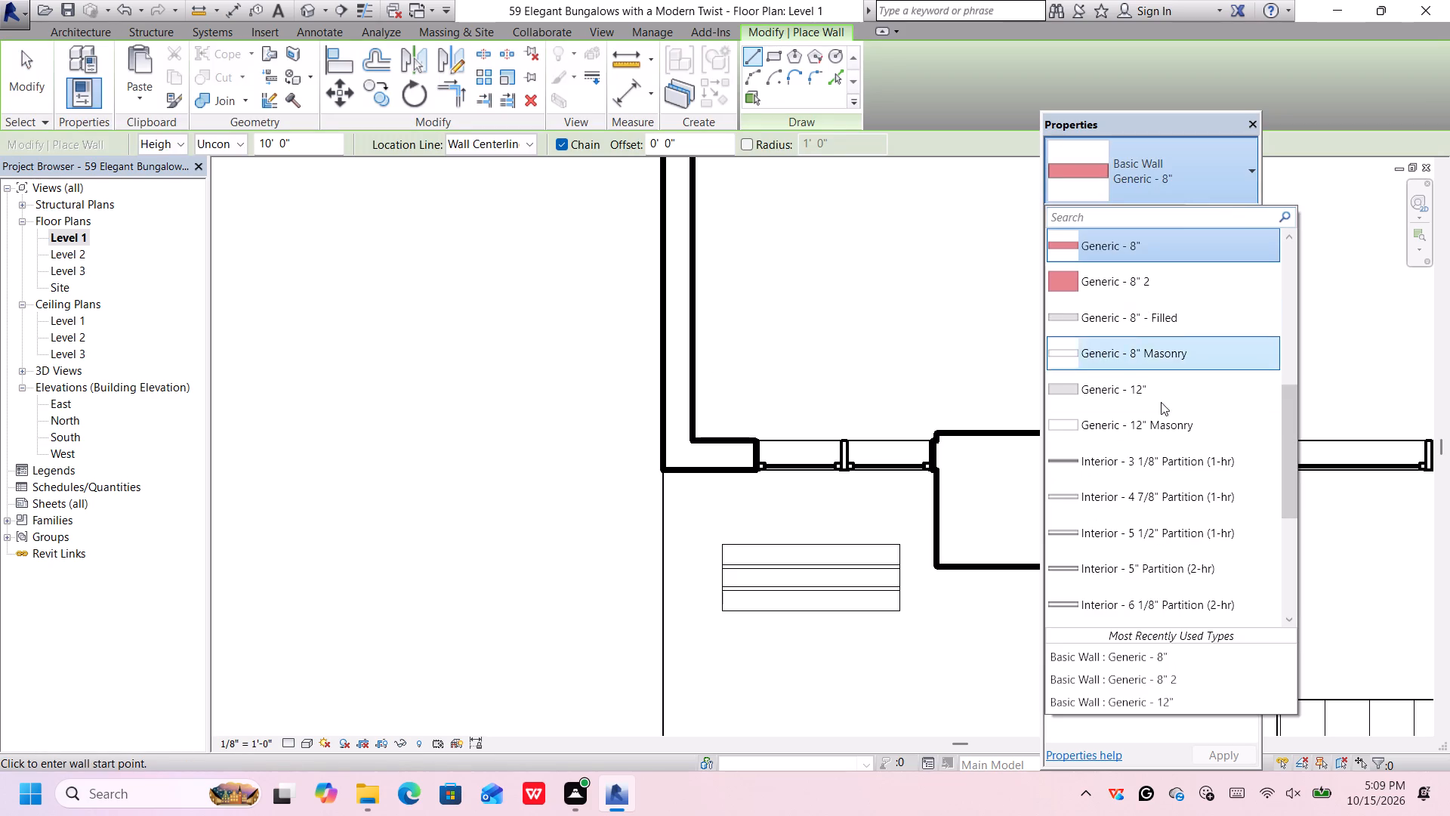
{"action": "left_click", "coordinate": [1163, 395]}
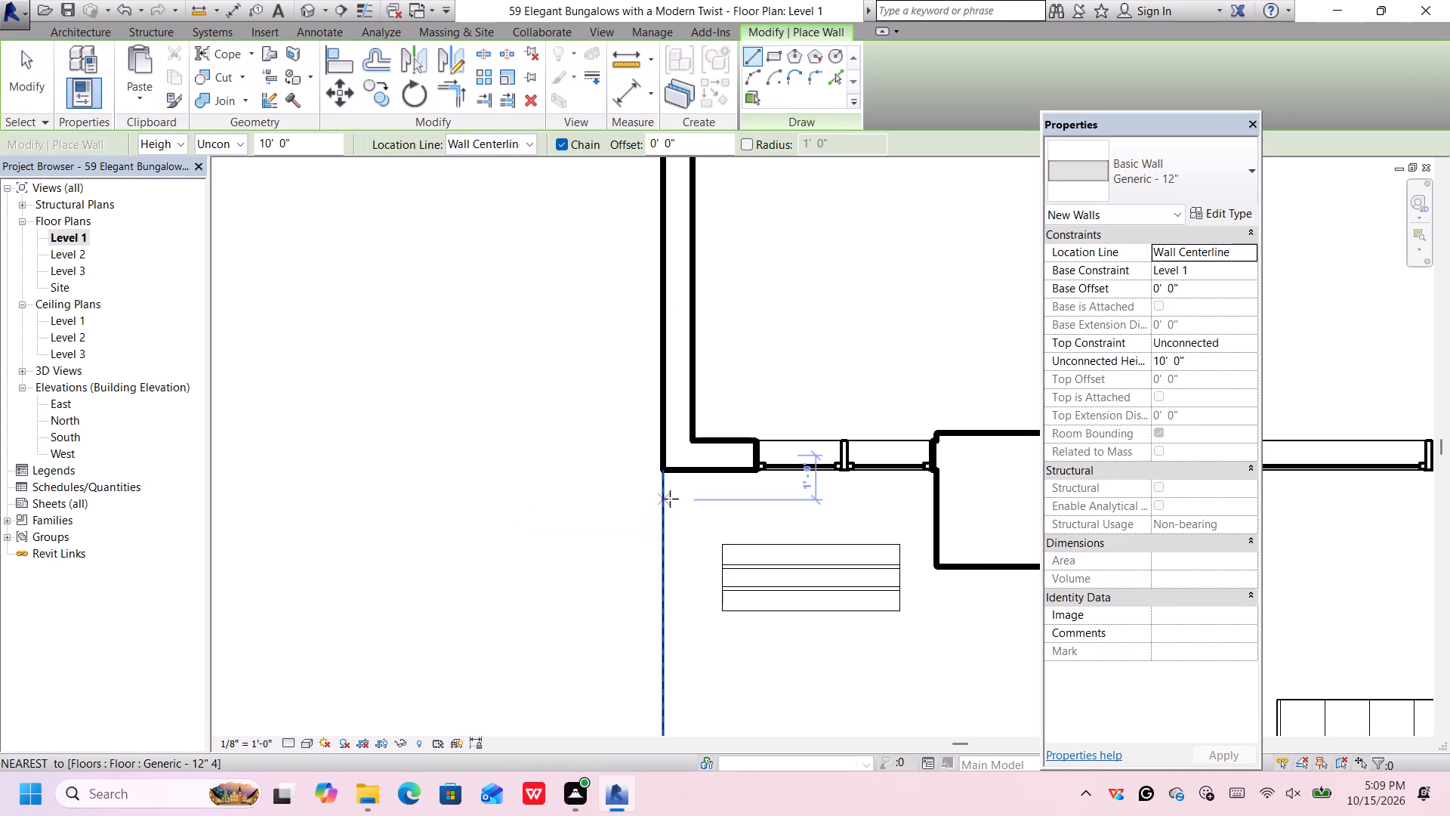
{"action": "left_click", "coordinate": [668, 505]}
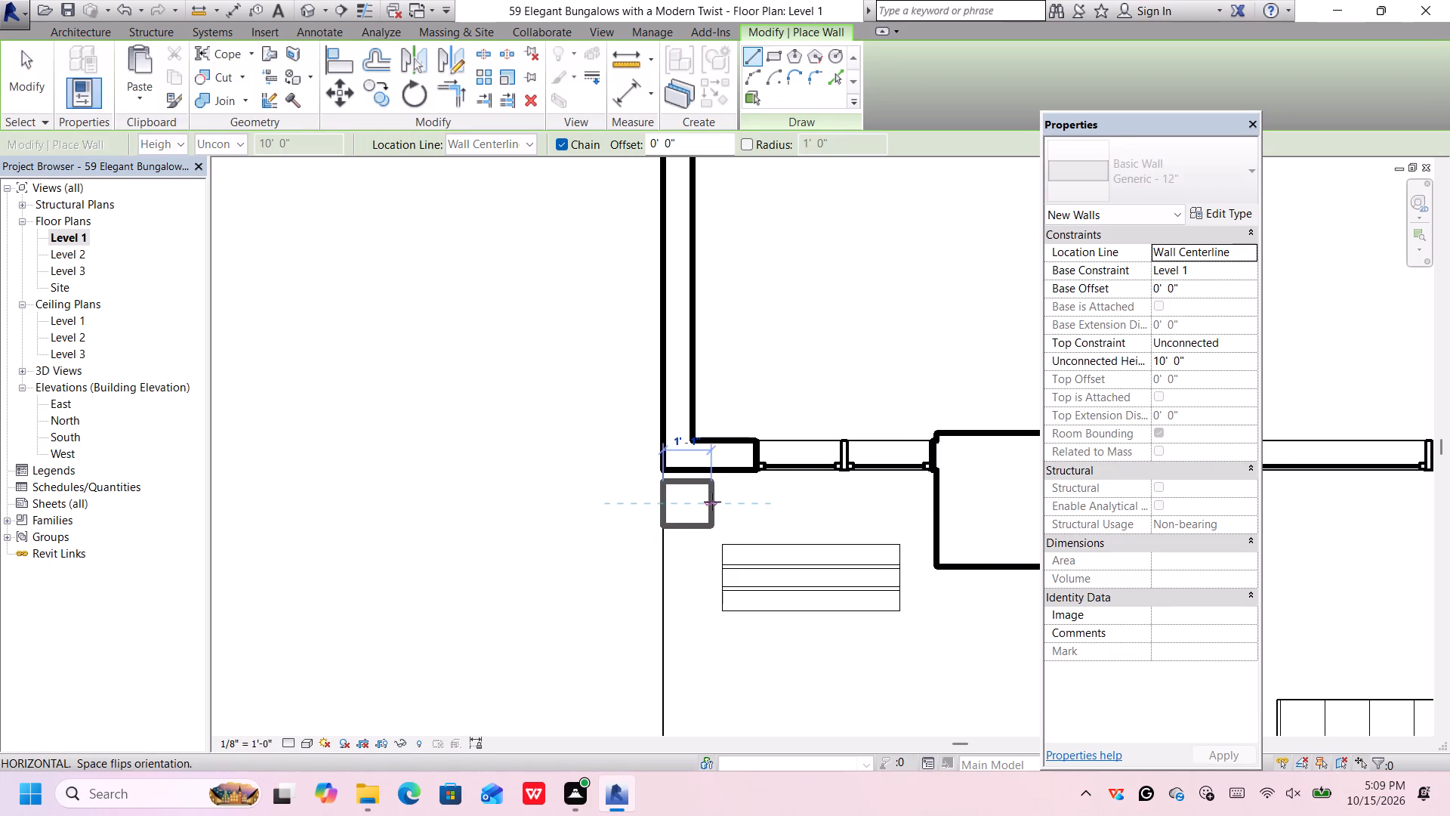
{"action": "key", "text": "Escape"}
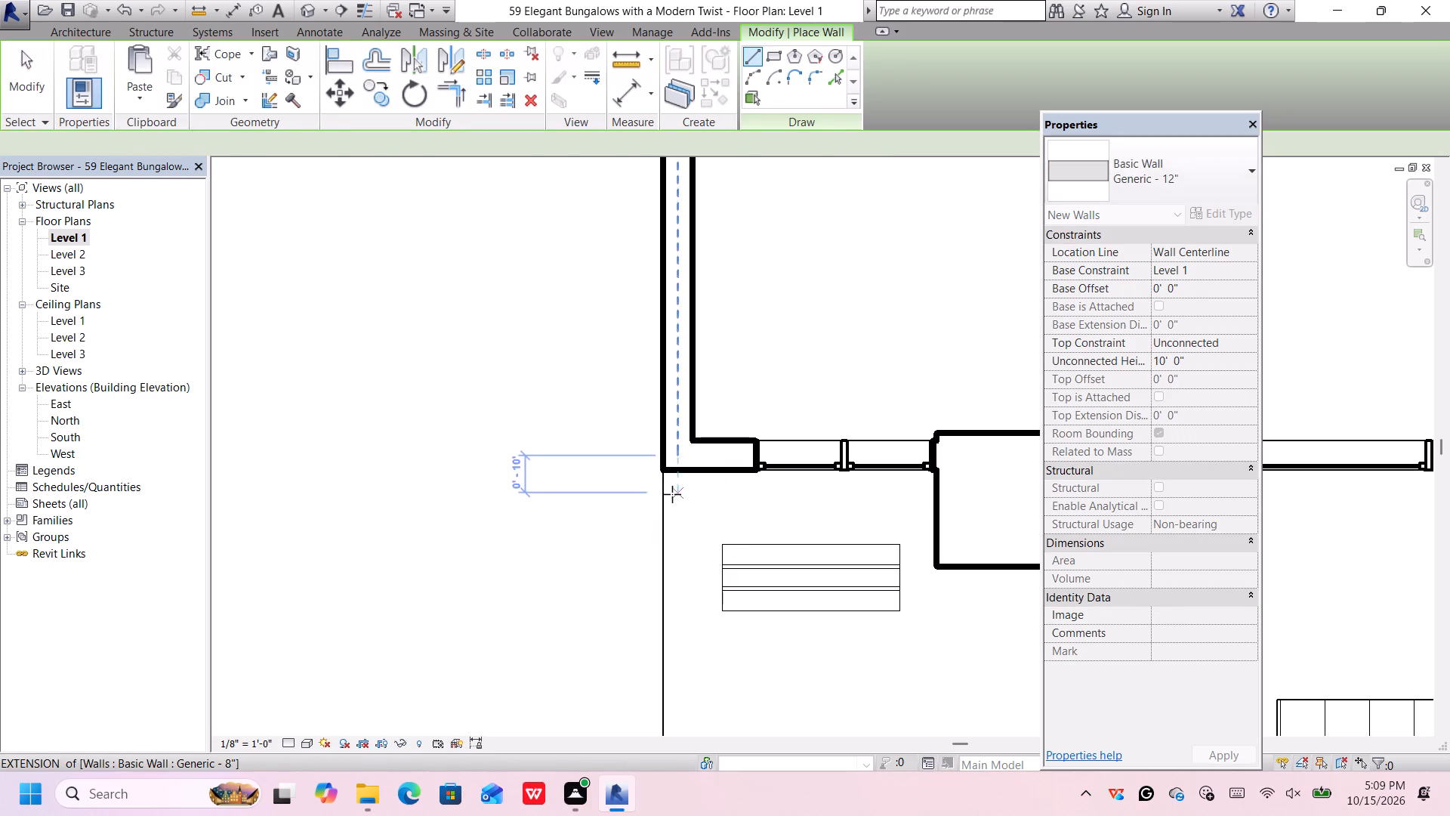
{"action": "left_click", "coordinate": [664, 501]}
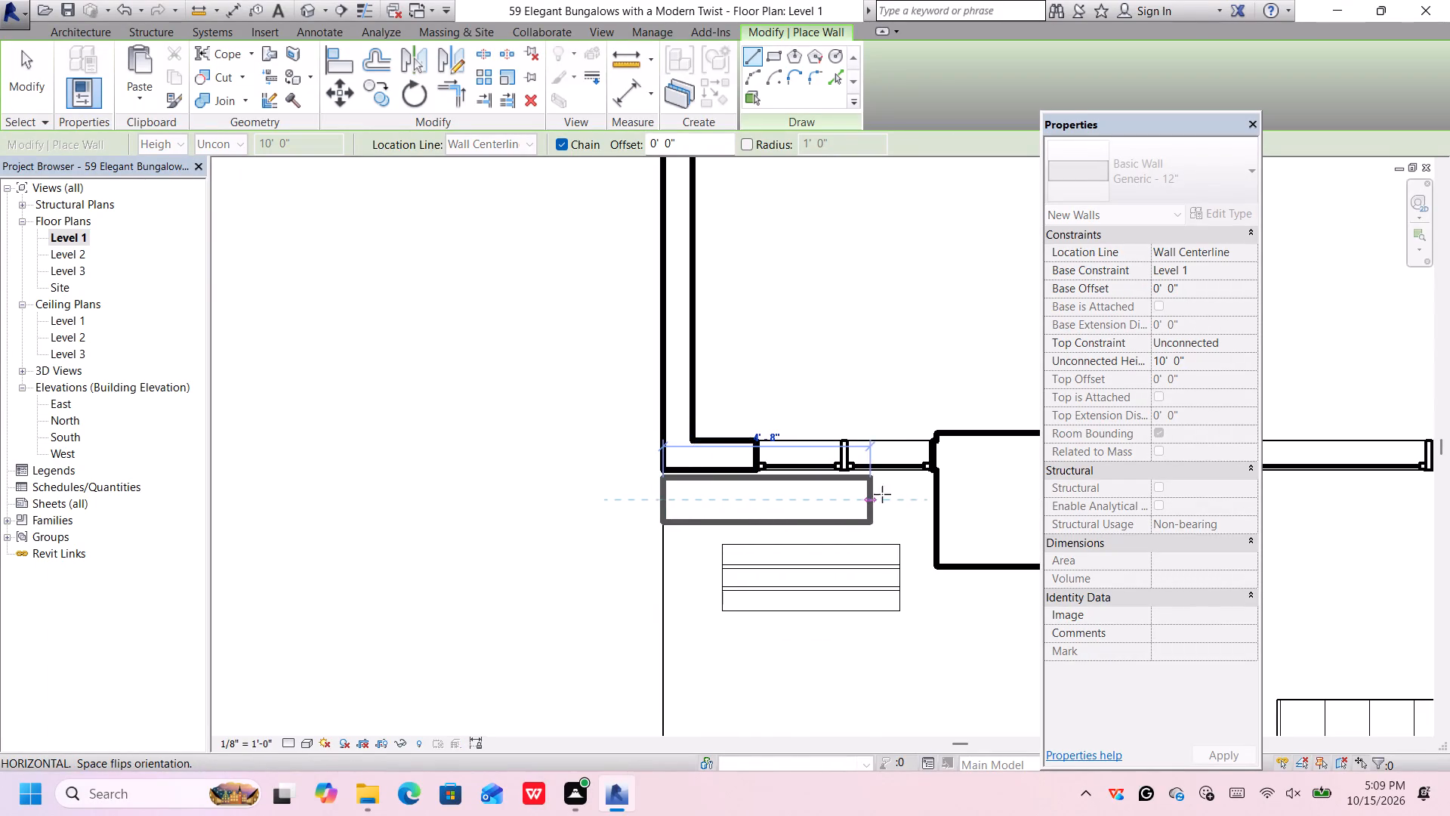
{"action": "left_click", "coordinate": [933, 492]}
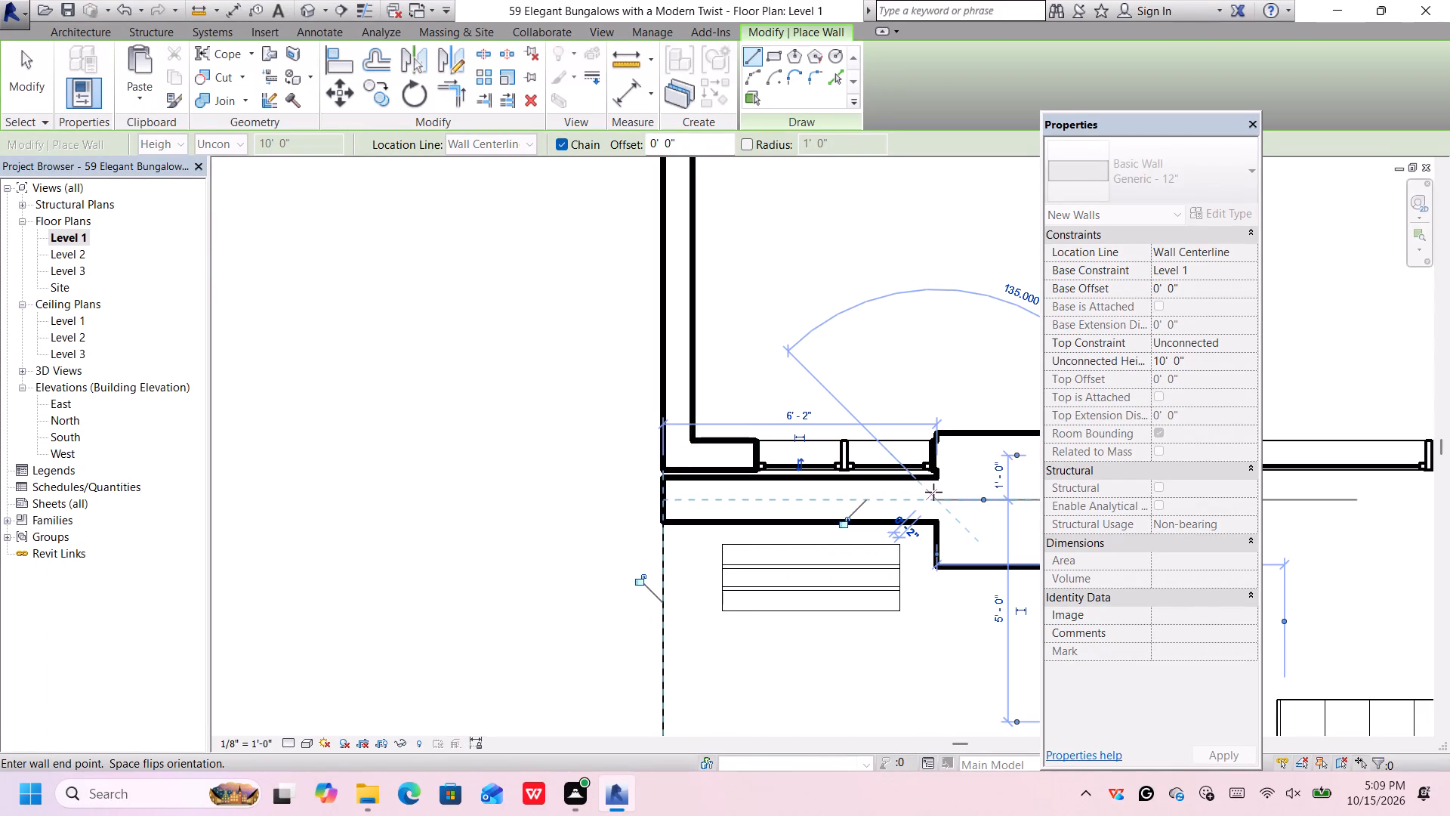
{"action": "key", "text": "space"}
{"action": "key", "text": "Escape"}
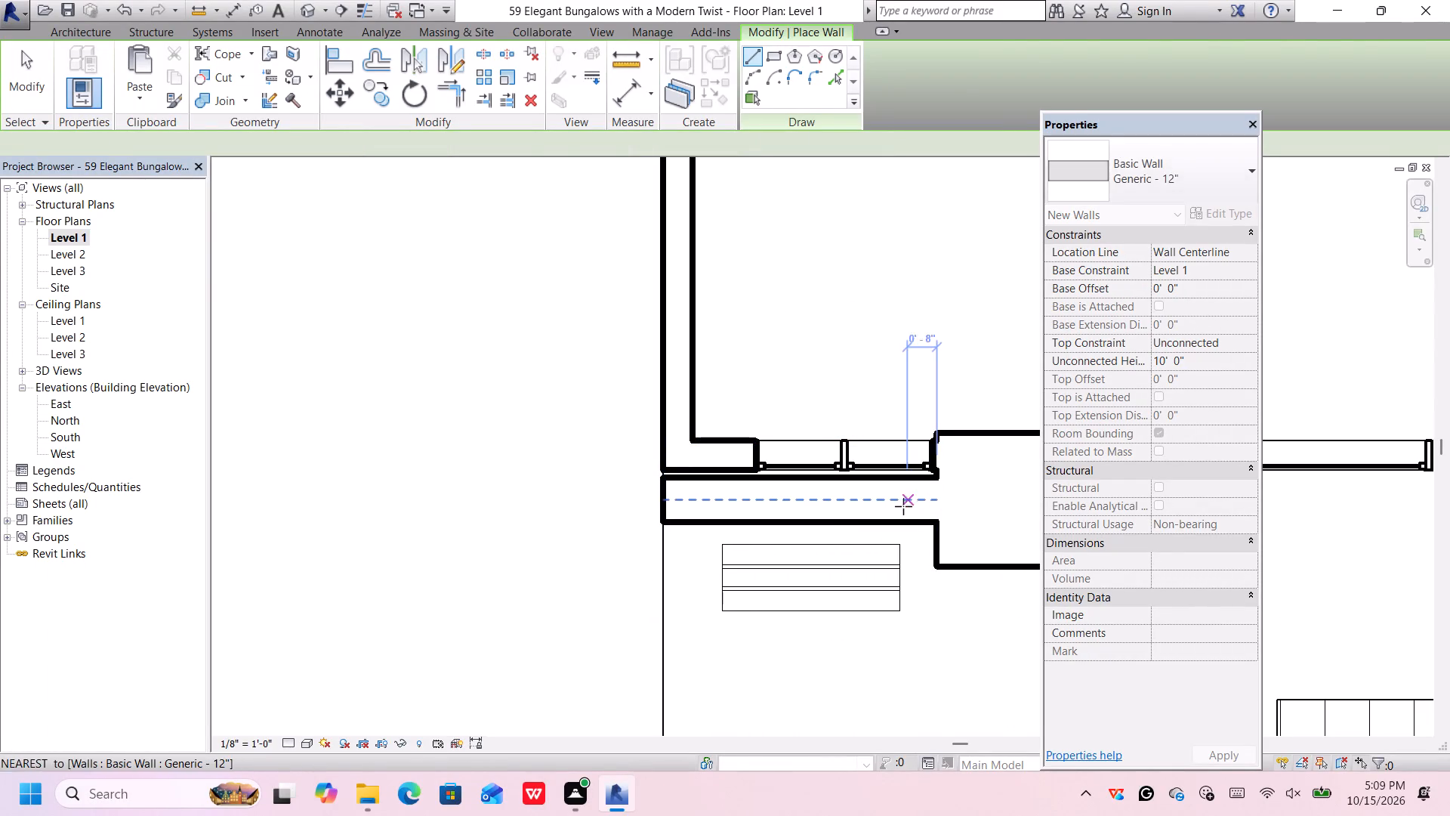
{"action": "key", "text": "Escape"}
Nudge the new wall north against the front wall's outer face, to 0' 10" from the front wall's centreline.
{"action": "left_click", "coordinate": [895, 515]}
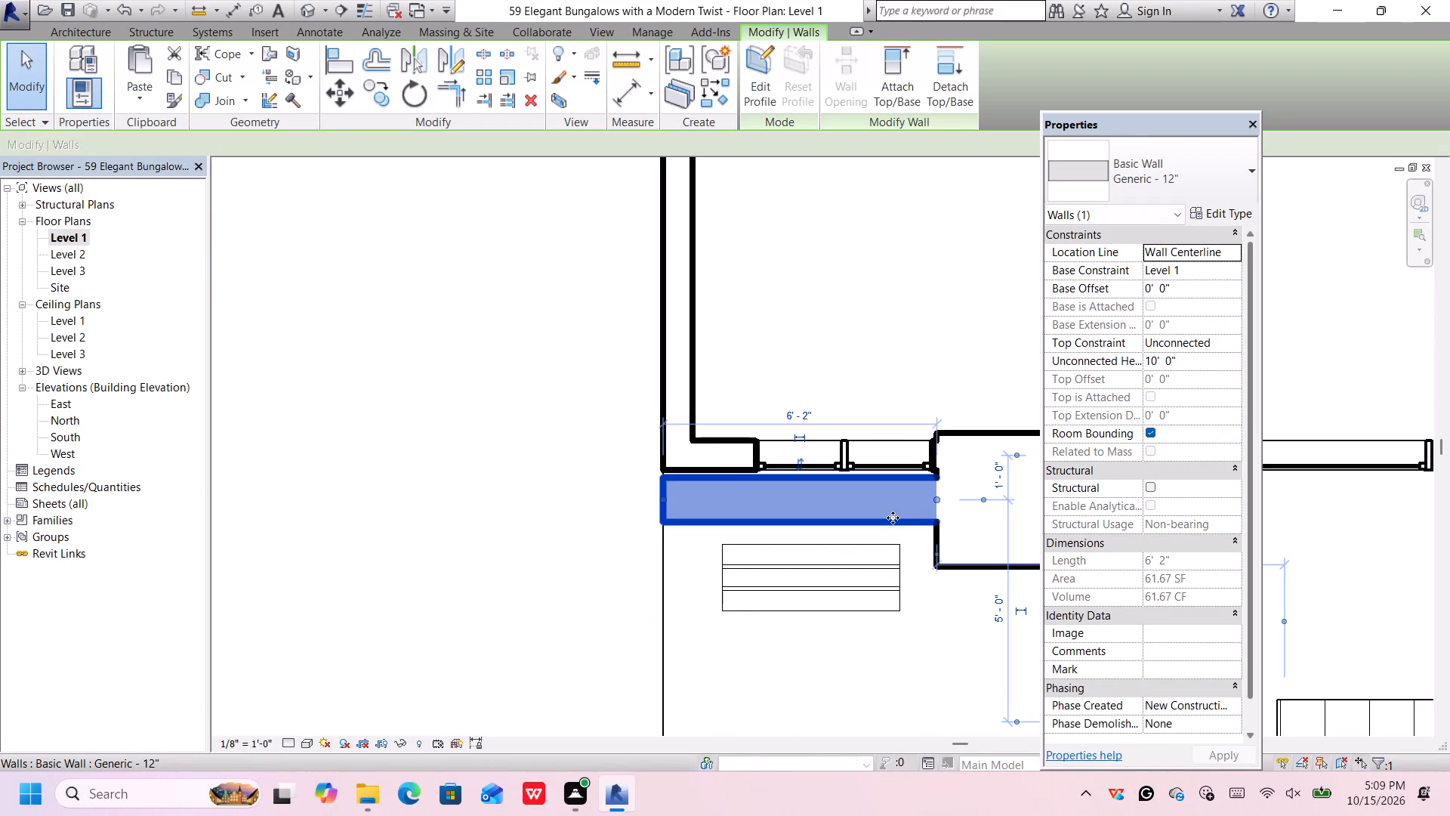
{"action": "key", "text": "Up"}
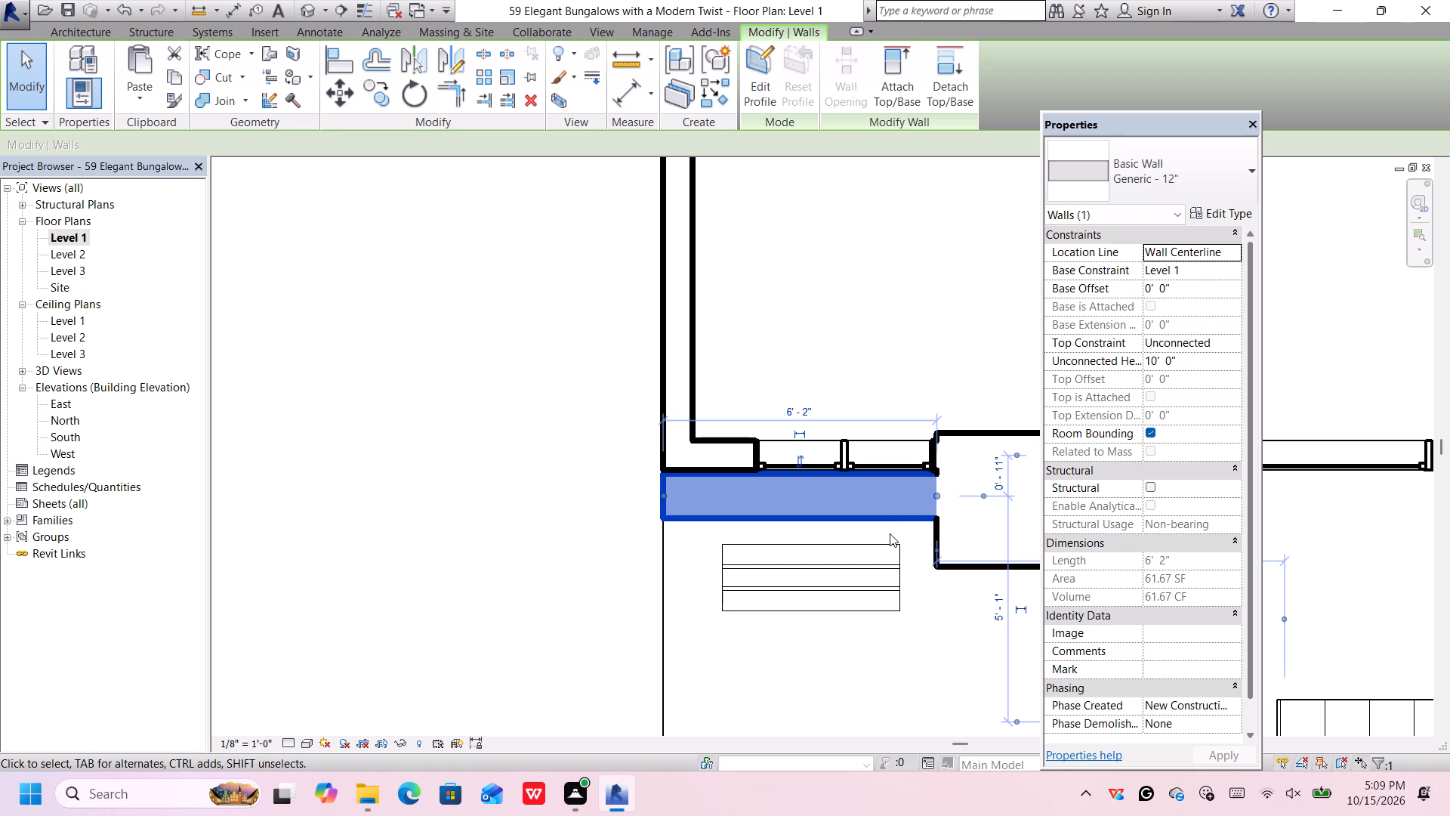
{"action": "key", "text": "Up"}
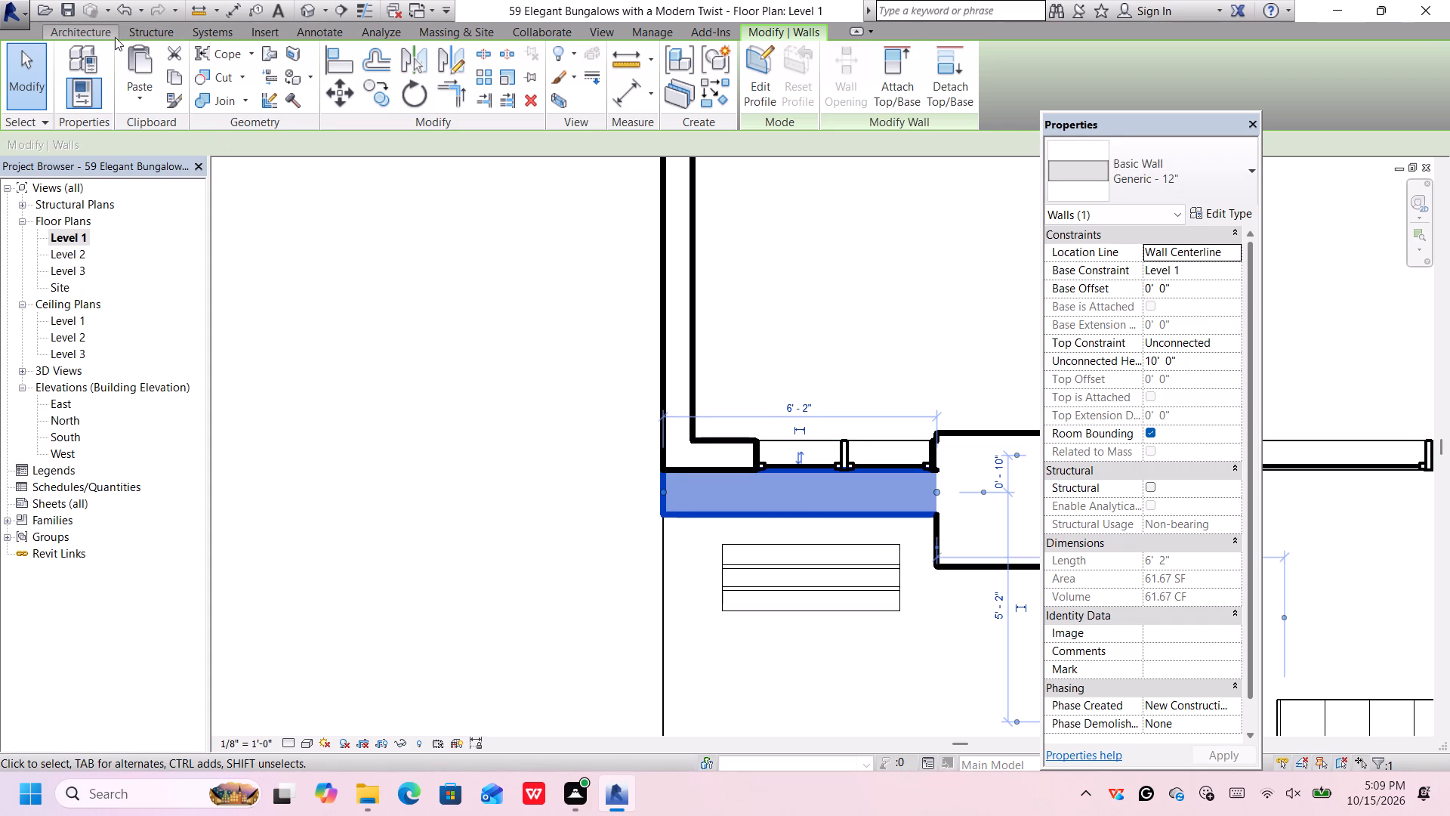
In the 3D view, change the wall behind the porch bench to the Generic - 12" Masonry type.
{"action": "left_click", "coordinate": [301, 11]}
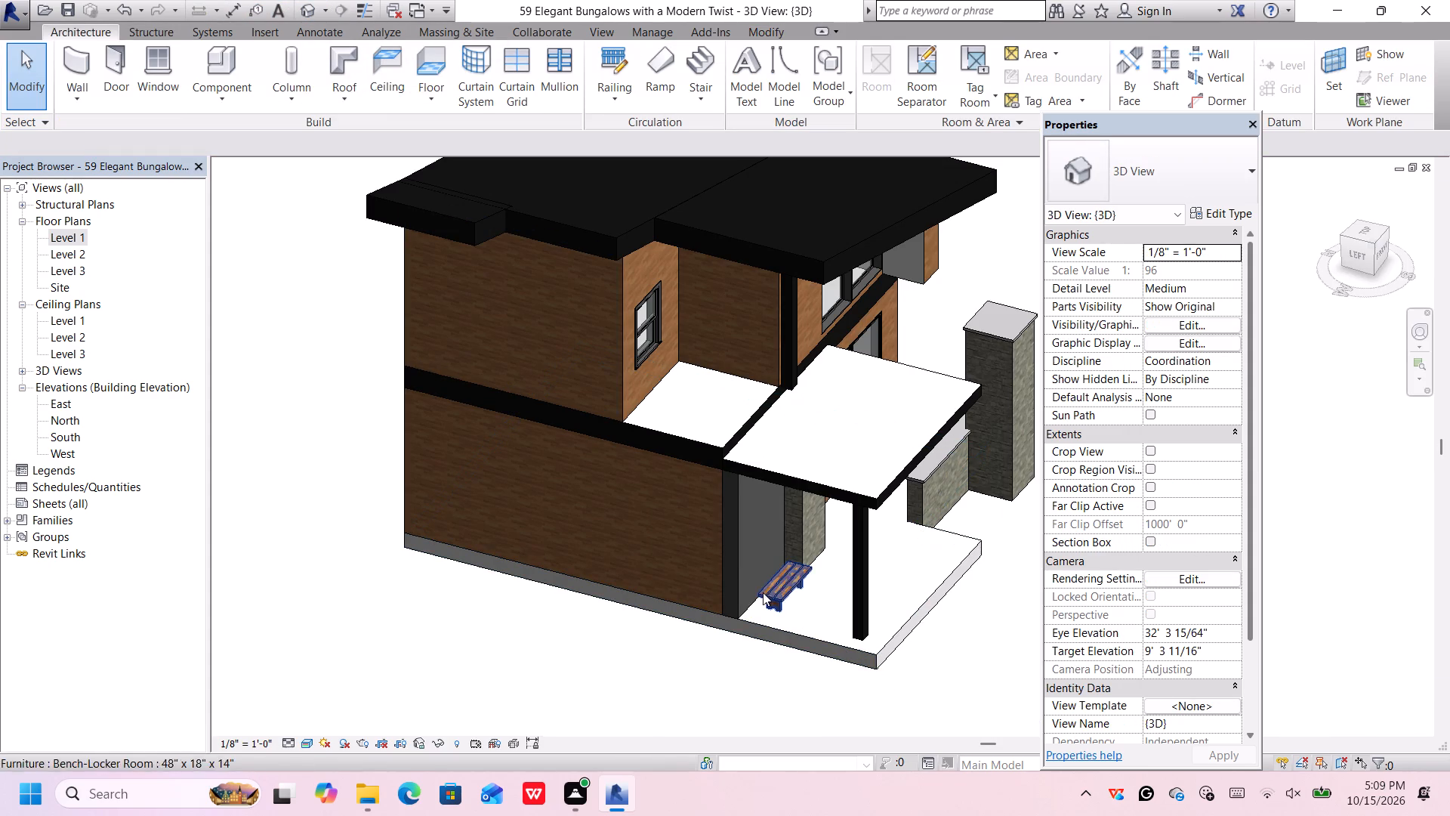
{"action": "scroll", "coordinate": [742, 570], "scroll_direction": "up", "scroll_amount": 1}
{"action": "middle_click_drag", "start_coordinate": [739, 570], "coordinate": [716, 561]}
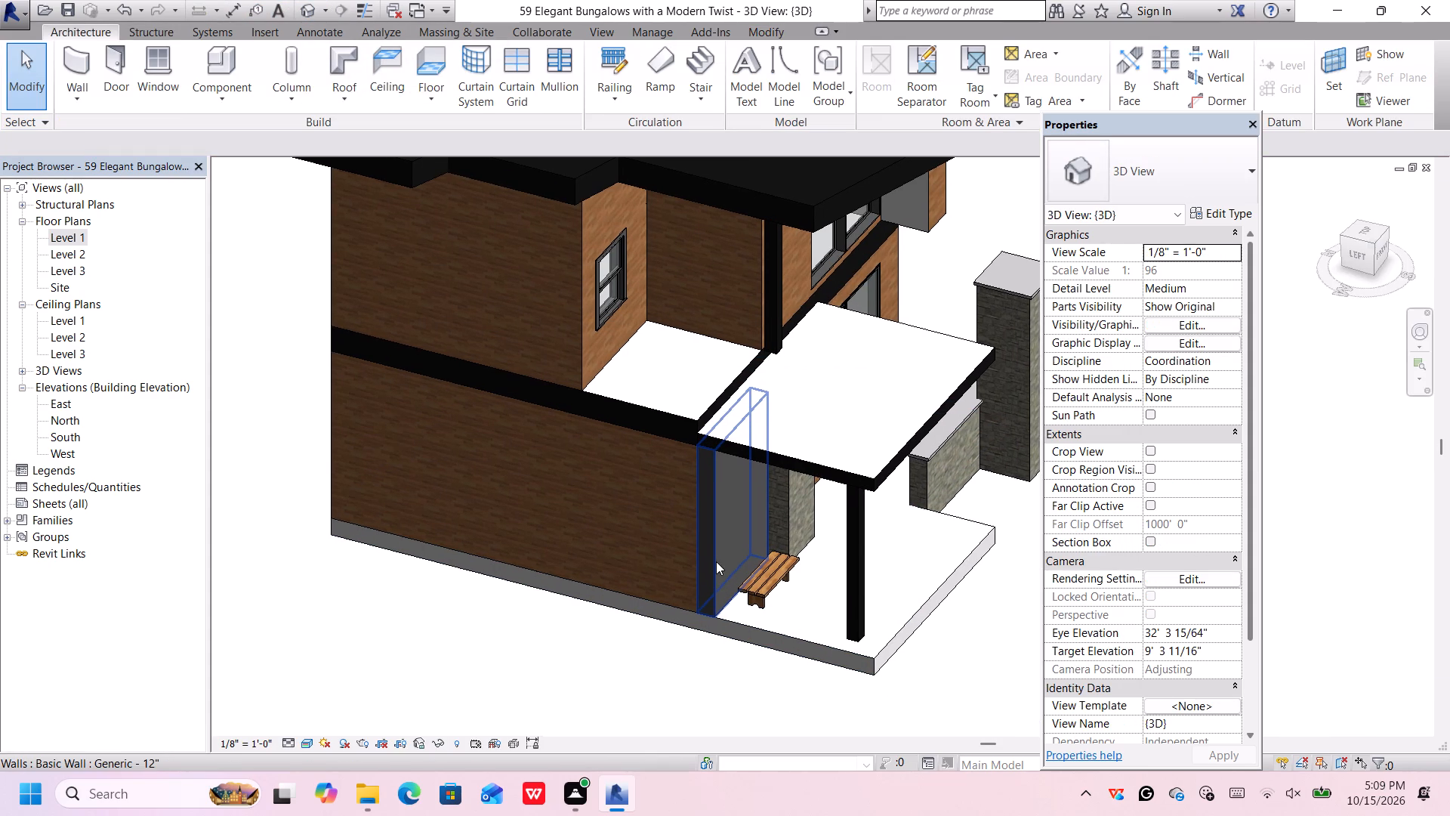
{"action": "left_click", "coordinate": [717, 560]}
{"action": "left_click", "coordinate": [1192, 182]}
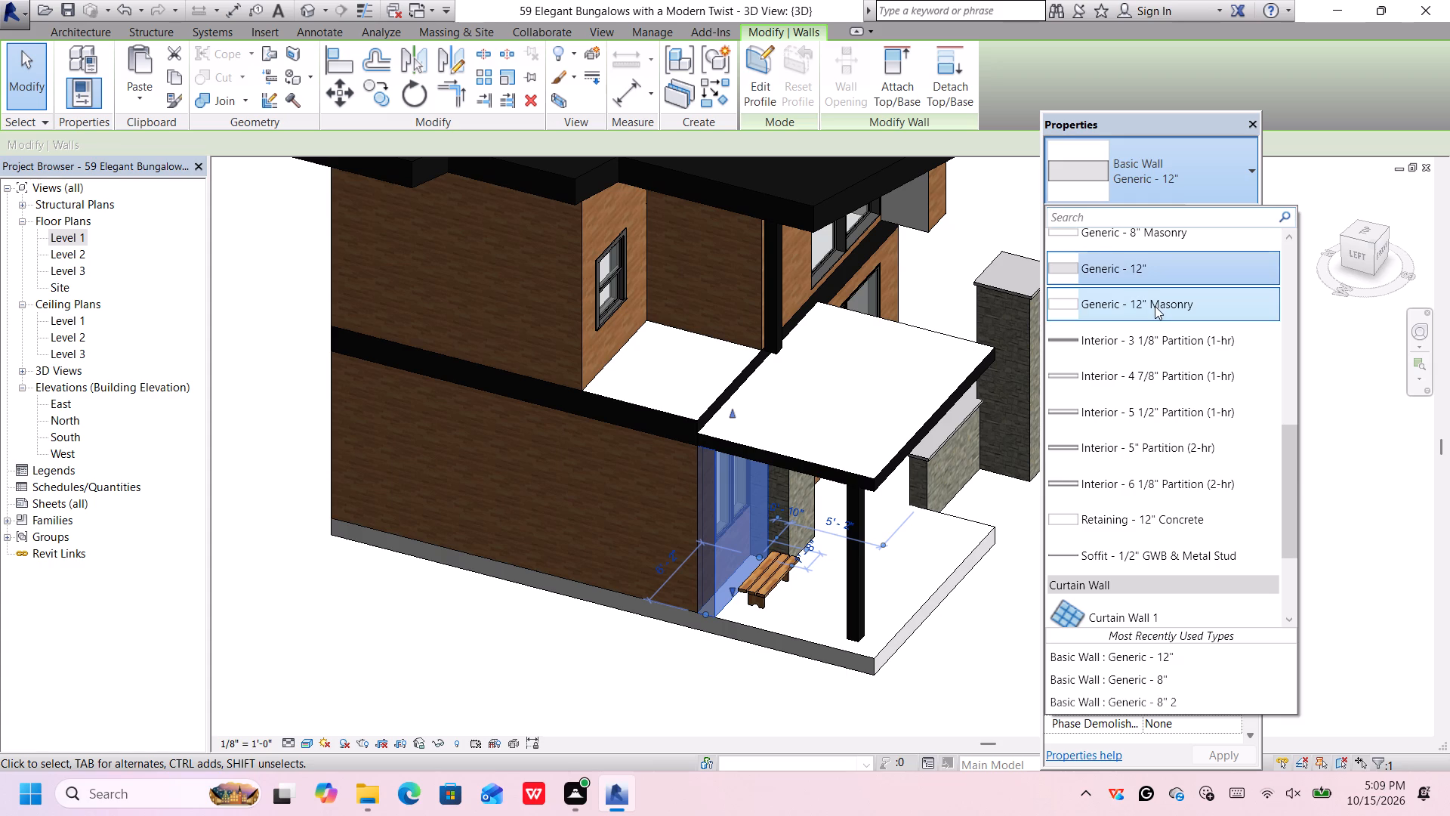
{"action": "scroll", "coordinate": [1155, 306], "scroll_direction": "up", "scroll_amount": 4}
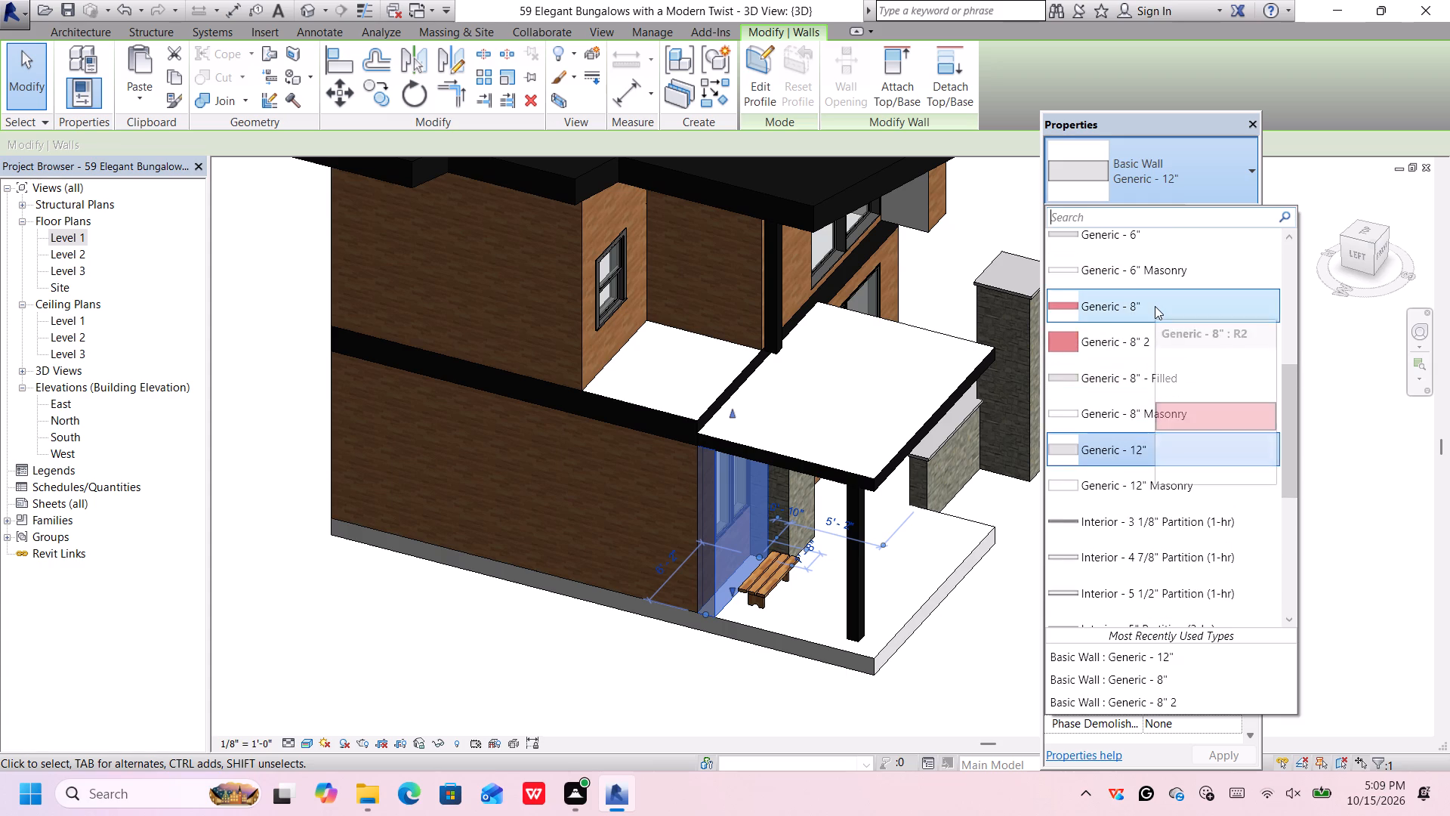
{"action": "scroll", "coordinate": [1155, 306], "scroll_direction": "up", "scroll_amount": 6}
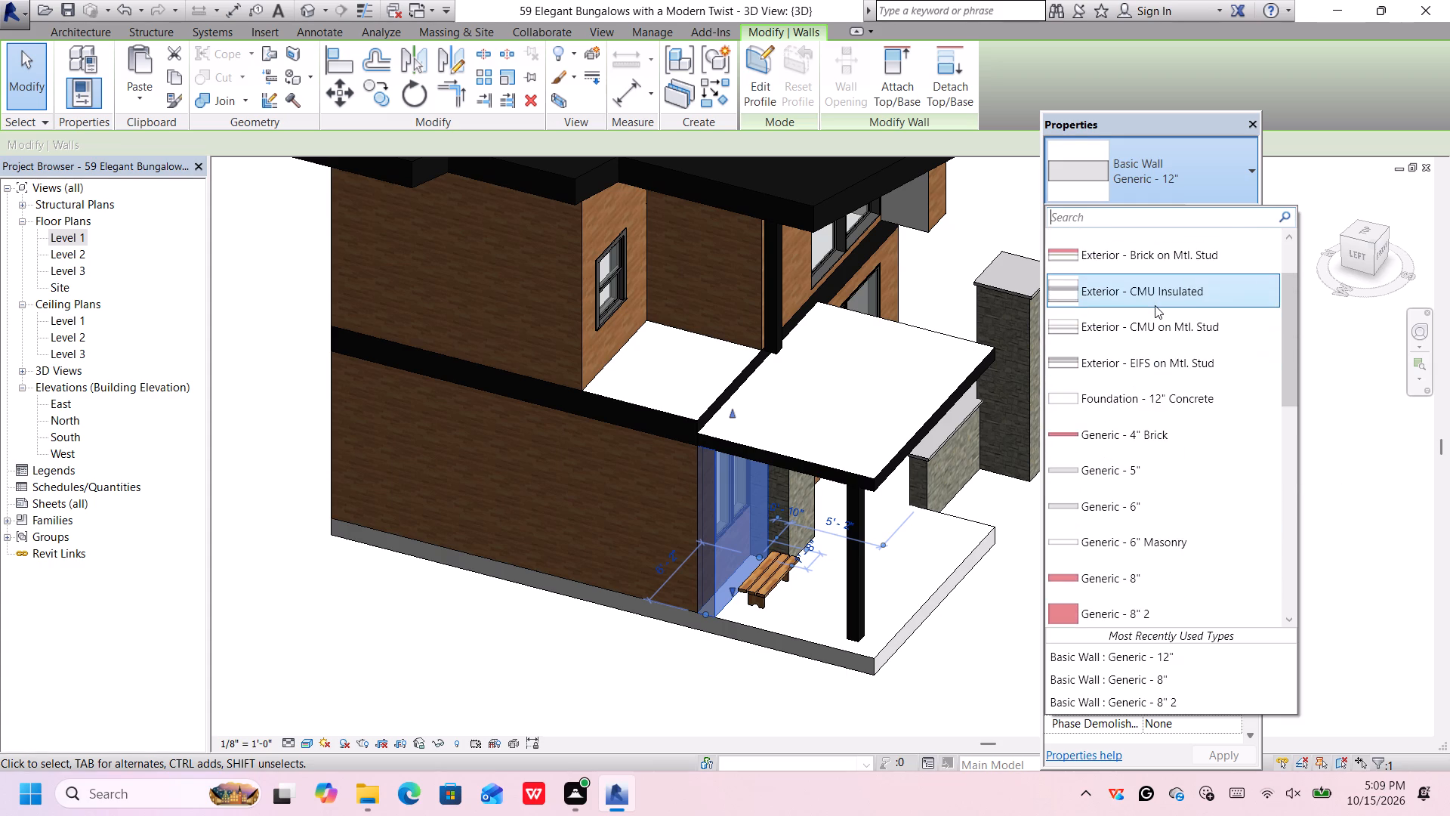
{"action": "scroll", "coordinate": [1155, 305], "scroll_direction": "up", "scroll_amount": 1}
{"action": "scroll", "coordinate": [1146, 410], "scroll_direction": "up", "scroll_amount": 3}
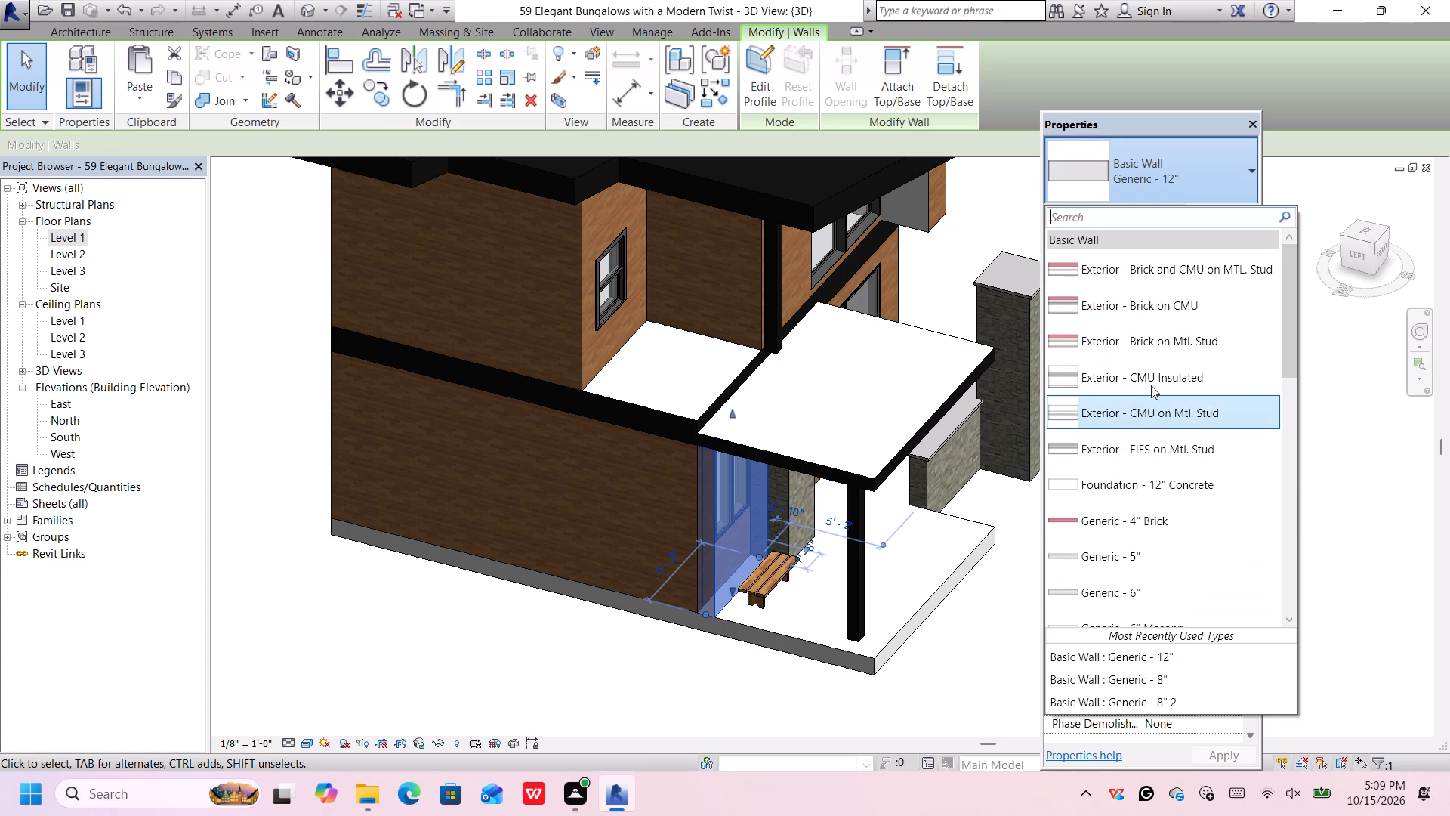
{"action": "scroll", "coordinate": [1146, 345], "scroll_direction": "down", "scroll_amount": 5}
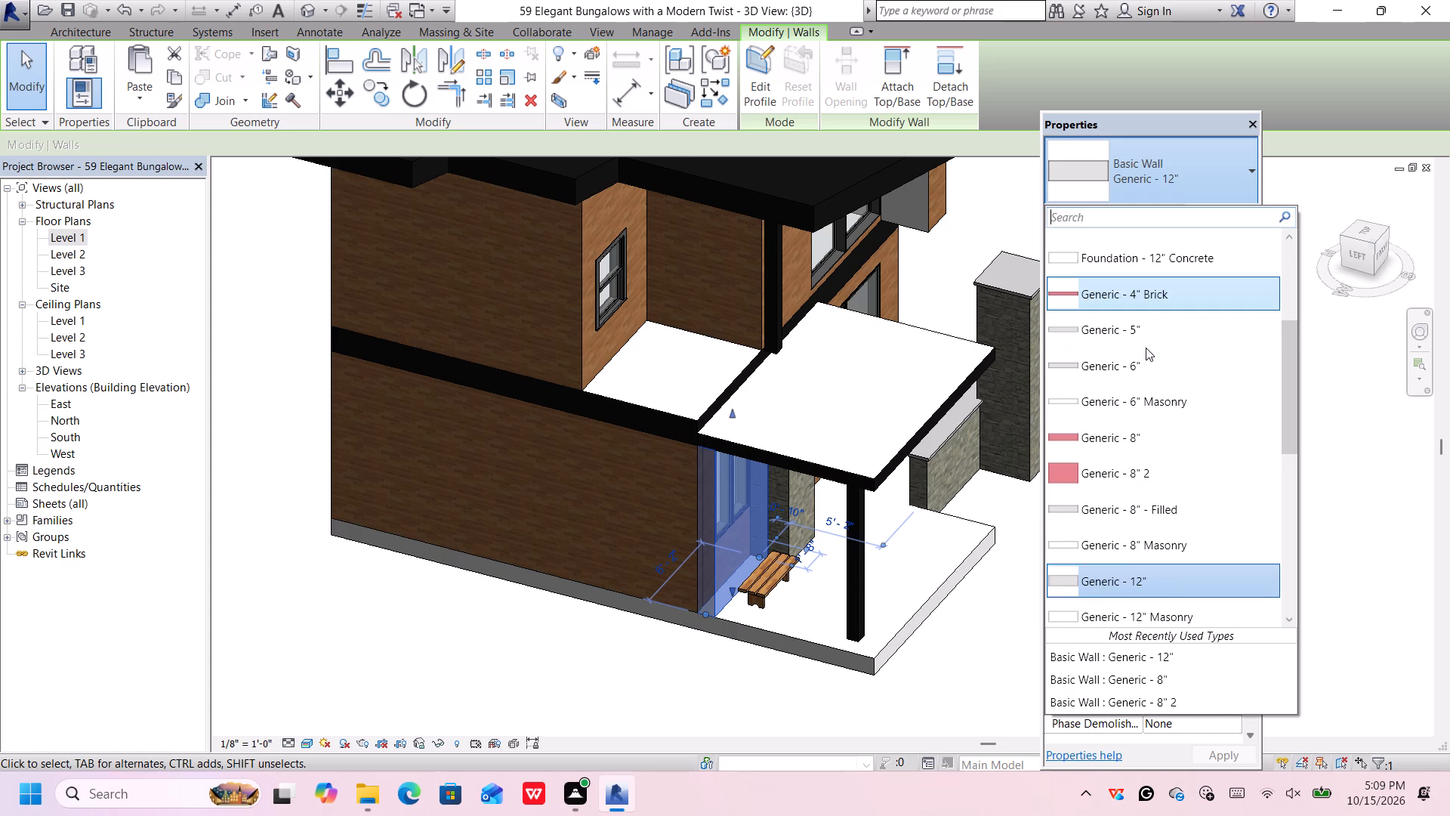
{"action": "scroll", "coordinate": [1146, 348], "scroll_direction": "down", "scroll_amount": 2}
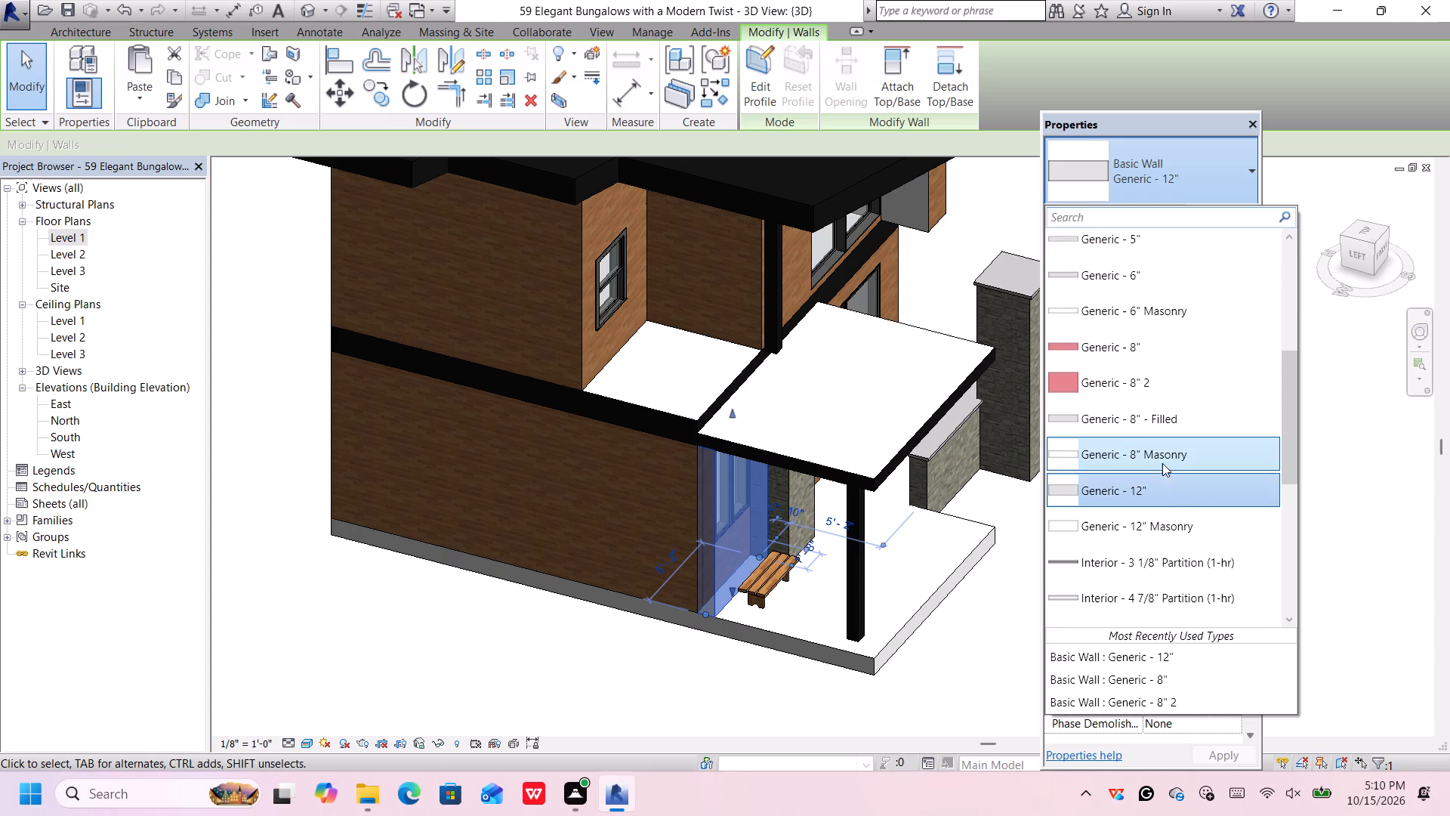
{"action": "left_click", "coordinate": [1152, 526]}
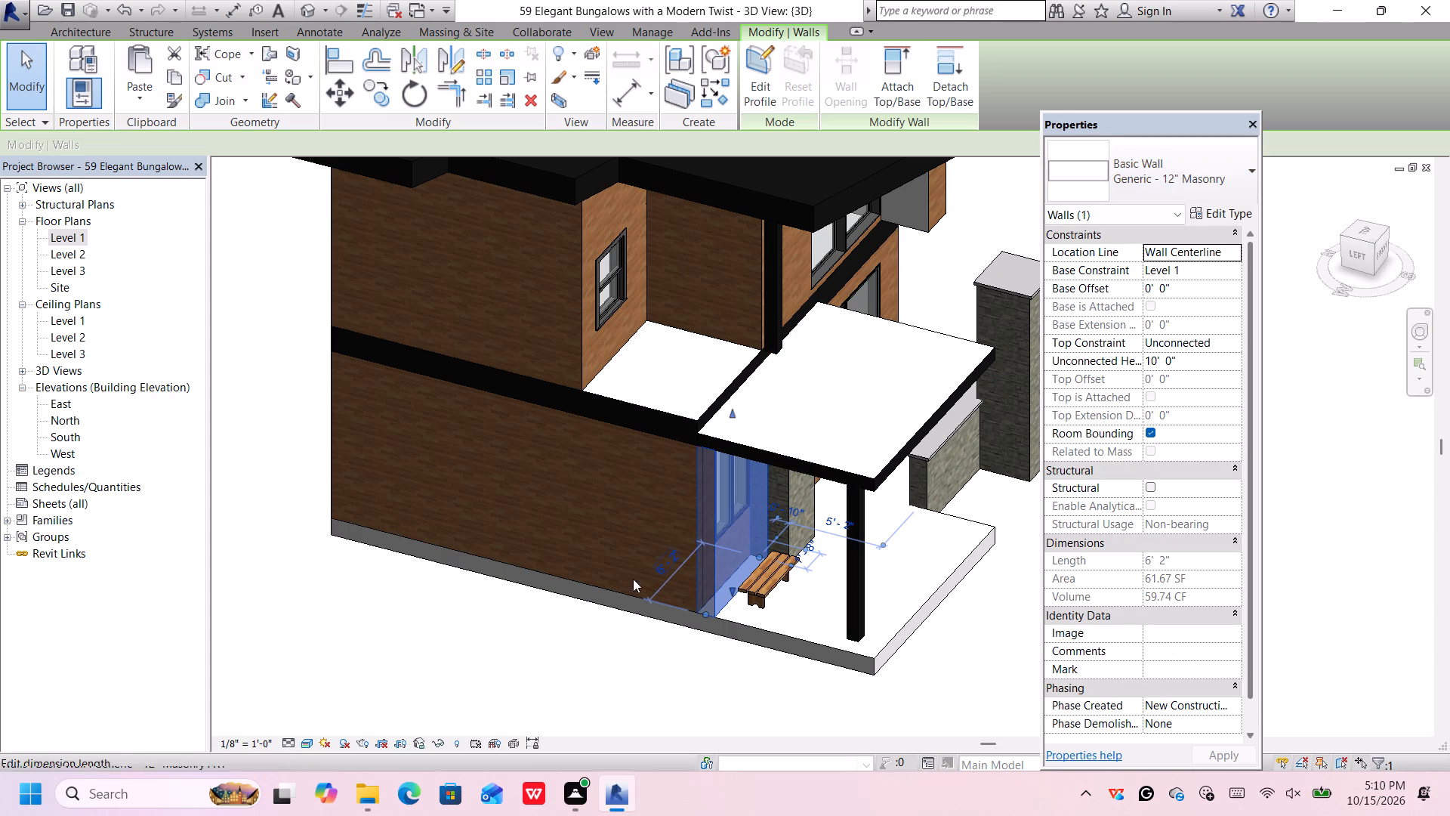
Check the type and height settings of the low stone wall on the far side of the porch.
{"action": "left_click", "coordinate": [928, 481]}
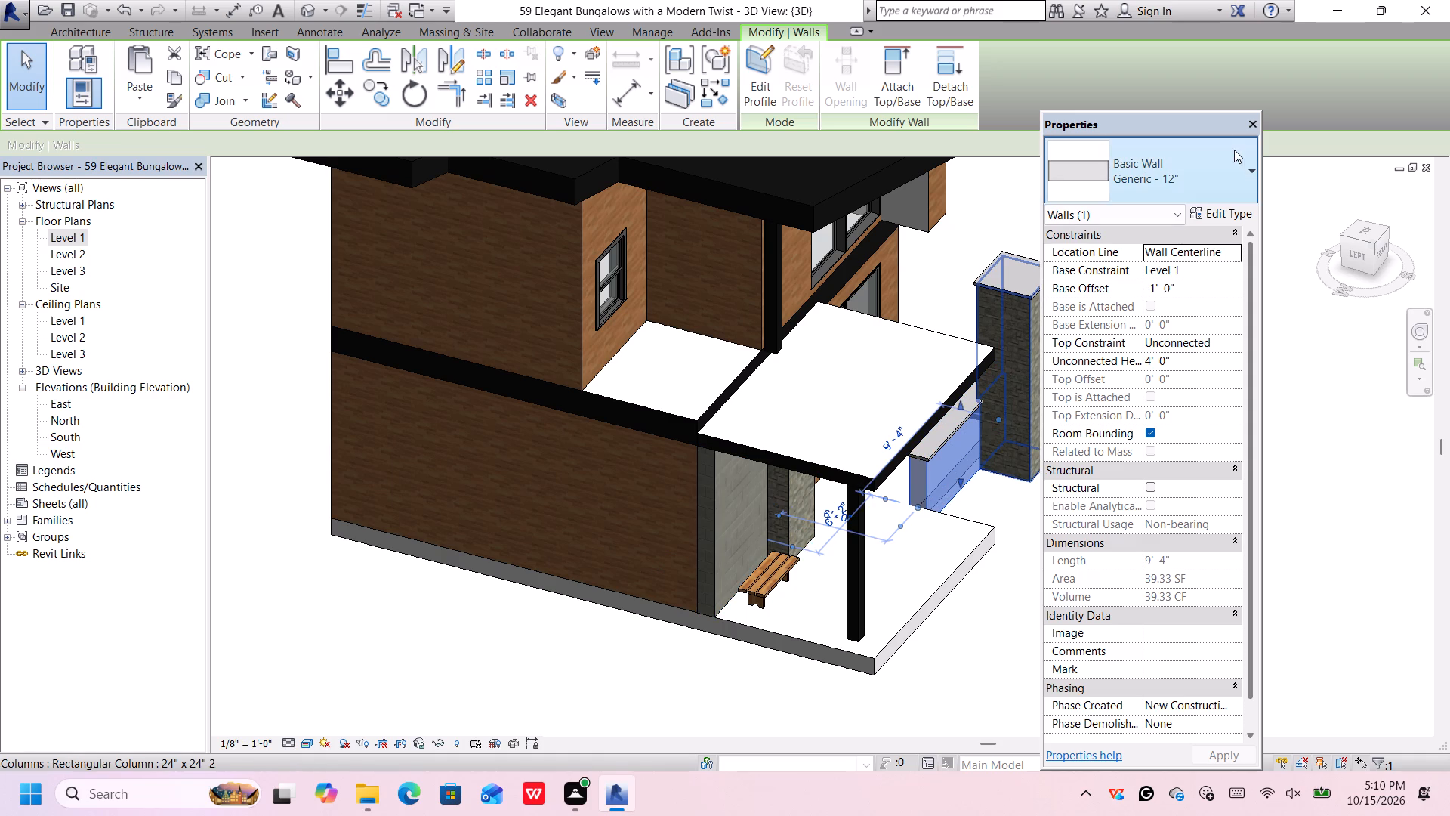
{"action": "left_click", "coordinate": [1226, 162]}
{"action": "left_click", "coordinate": [1218, 168]}
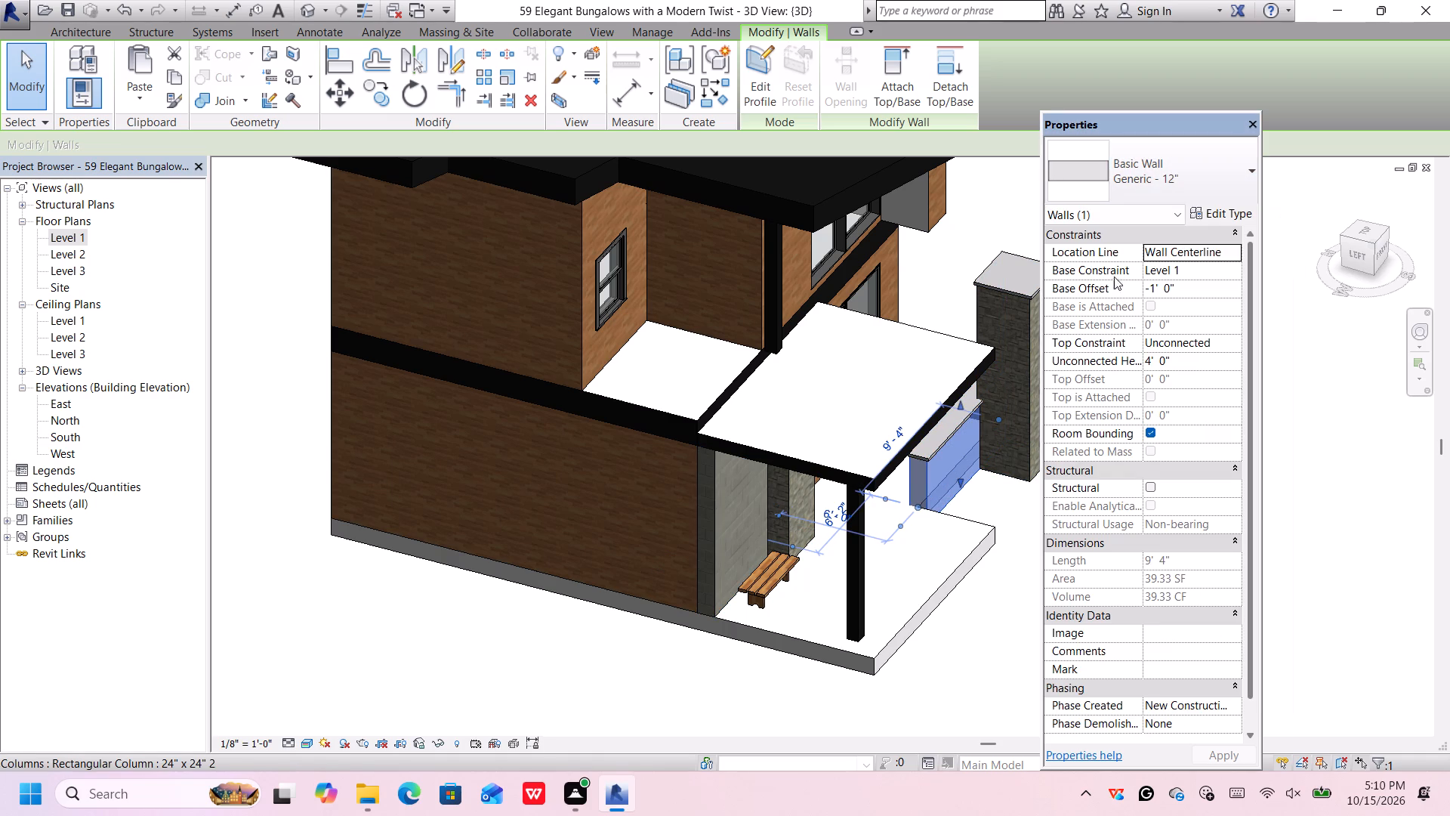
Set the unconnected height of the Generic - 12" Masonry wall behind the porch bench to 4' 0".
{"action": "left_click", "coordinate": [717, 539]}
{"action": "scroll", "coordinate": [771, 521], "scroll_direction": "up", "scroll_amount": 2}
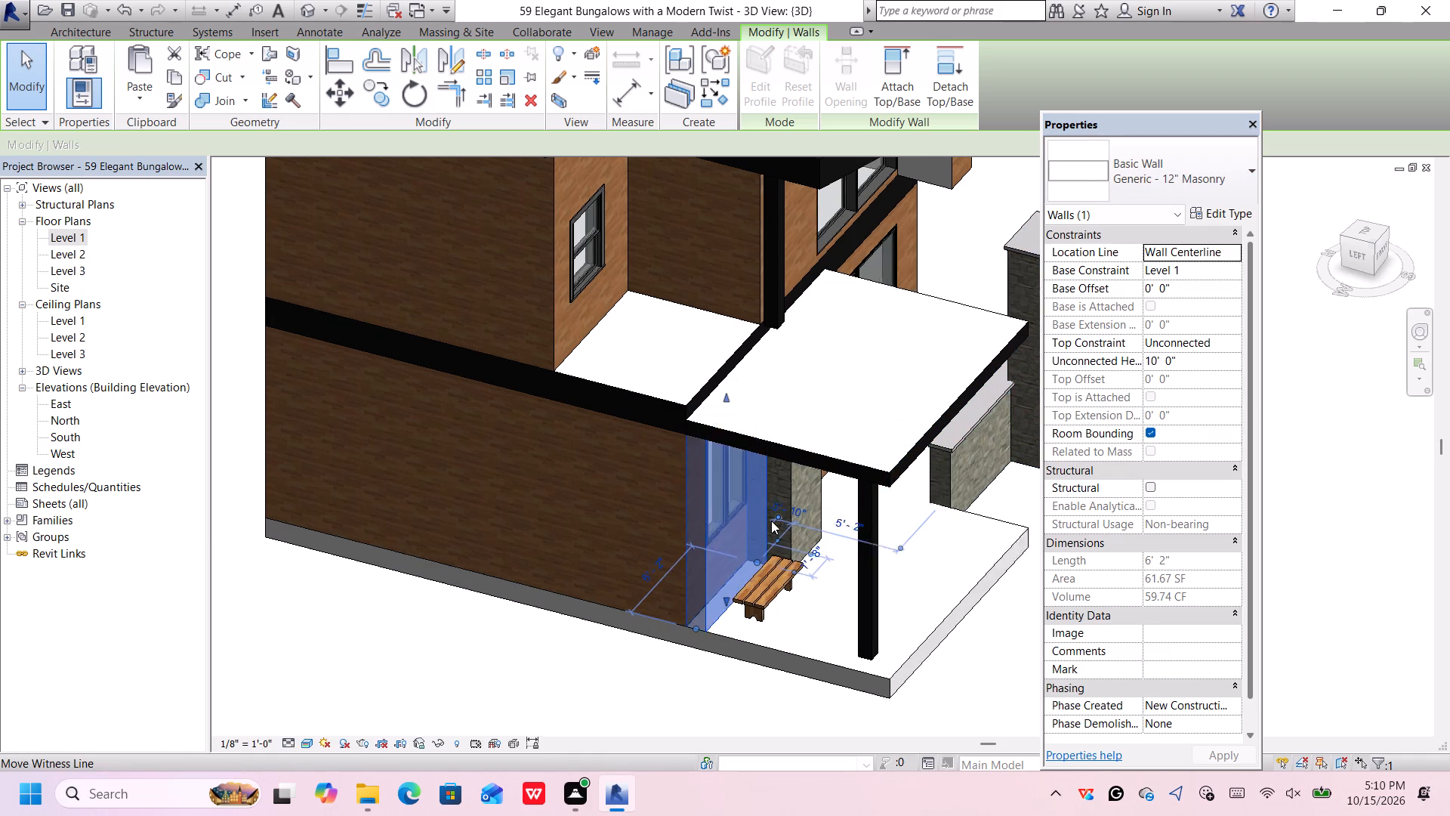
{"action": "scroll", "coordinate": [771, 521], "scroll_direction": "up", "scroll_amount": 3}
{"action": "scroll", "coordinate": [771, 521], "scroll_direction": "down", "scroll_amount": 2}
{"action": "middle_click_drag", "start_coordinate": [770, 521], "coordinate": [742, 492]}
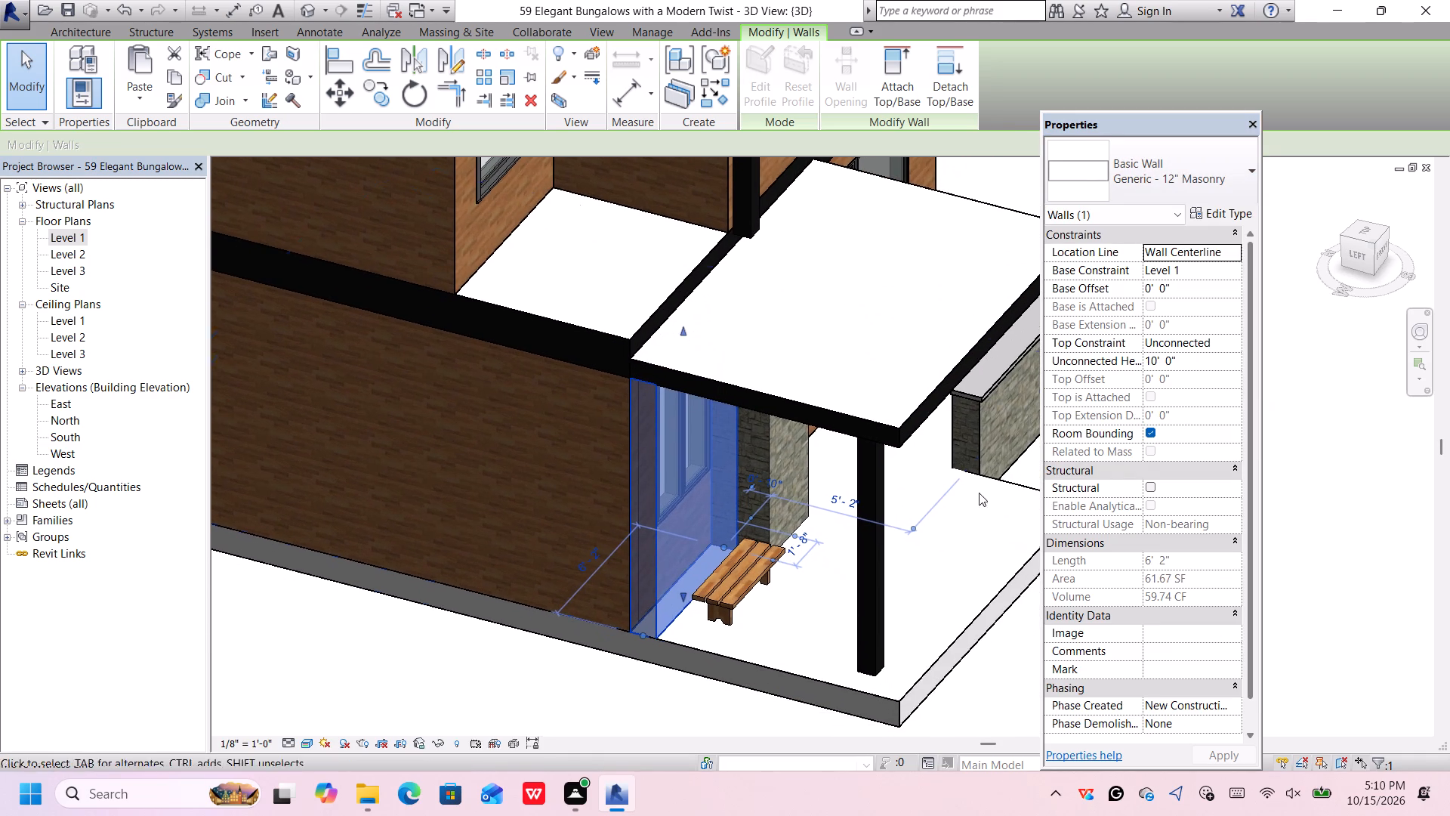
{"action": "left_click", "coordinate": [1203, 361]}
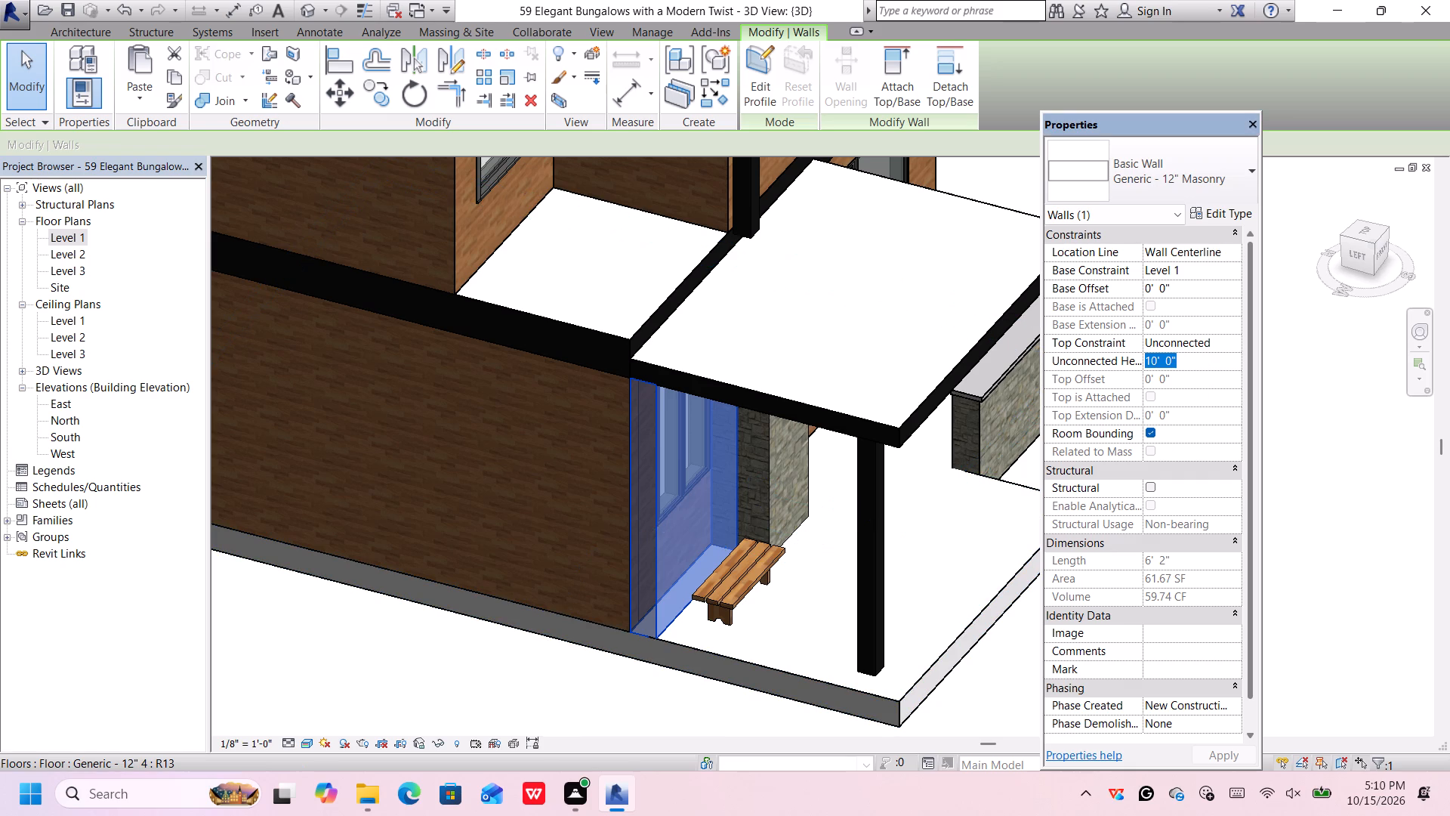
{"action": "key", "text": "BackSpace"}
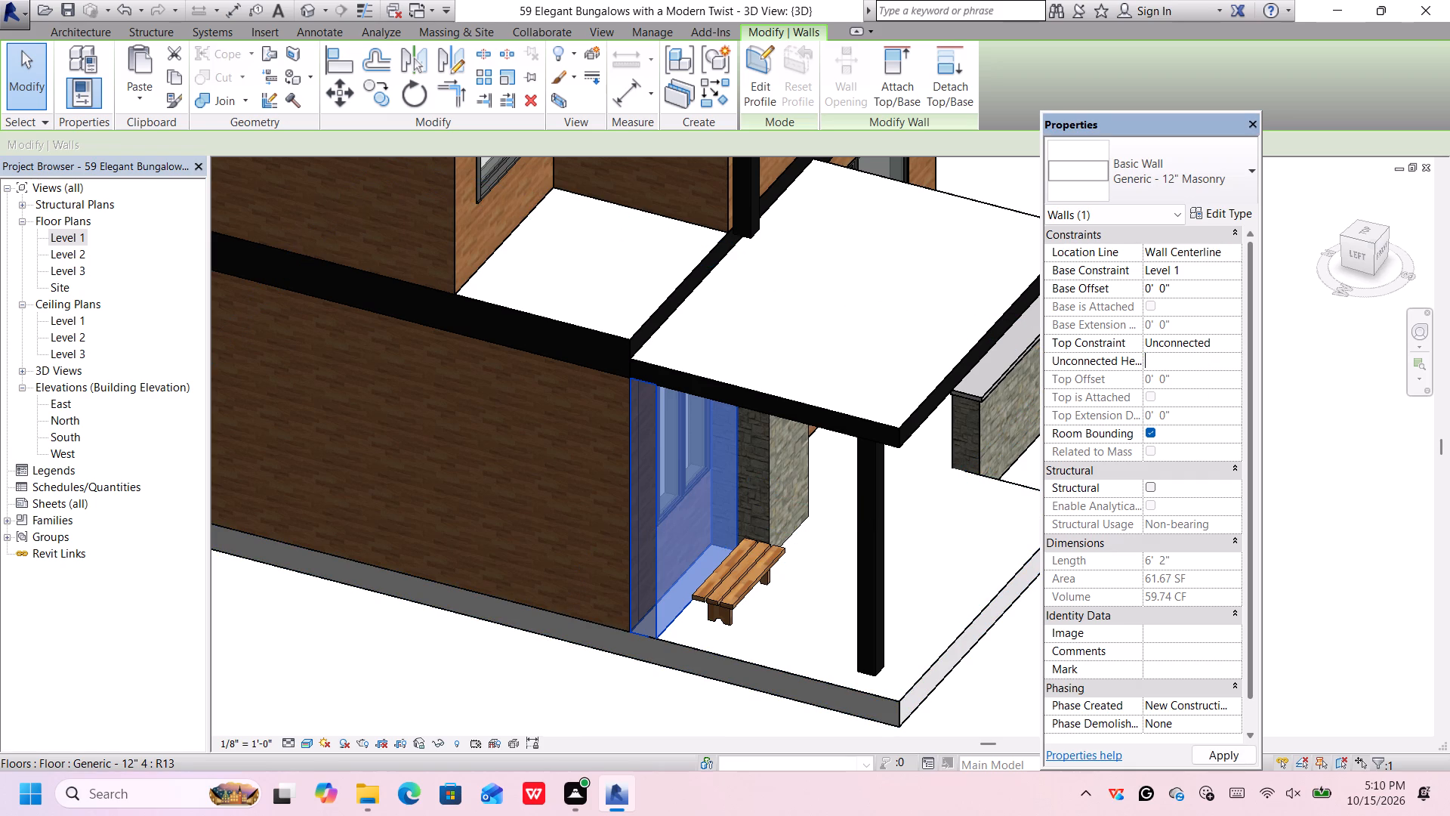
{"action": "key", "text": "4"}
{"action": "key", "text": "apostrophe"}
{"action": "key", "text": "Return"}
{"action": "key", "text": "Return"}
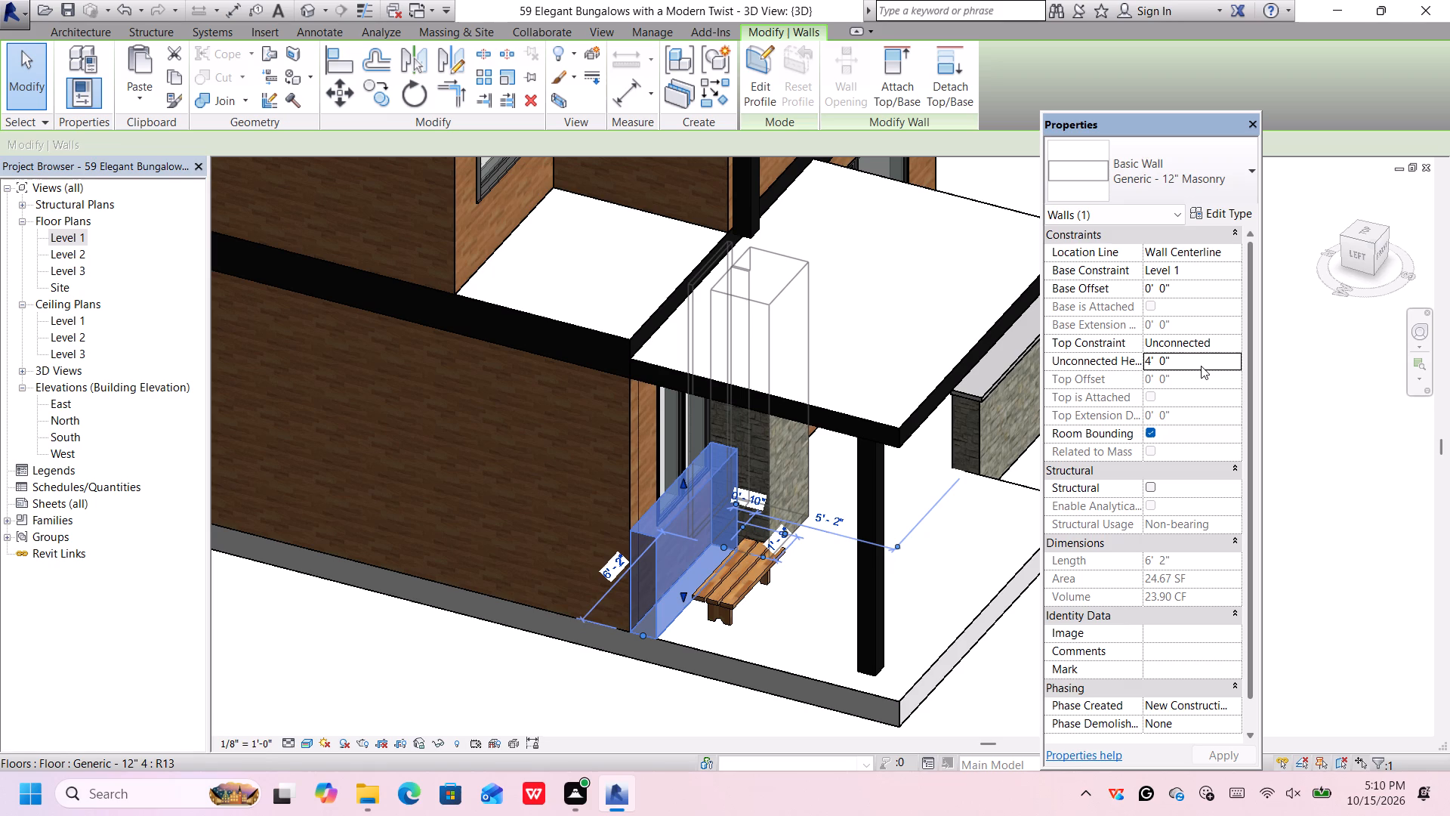
Set the unconnected height of the masonry wall behind the porch bench to 3' 0".
{"action": "left_click", "coordinate": [1199, 363]}
{"action": "key", "text": "BackSpace"}
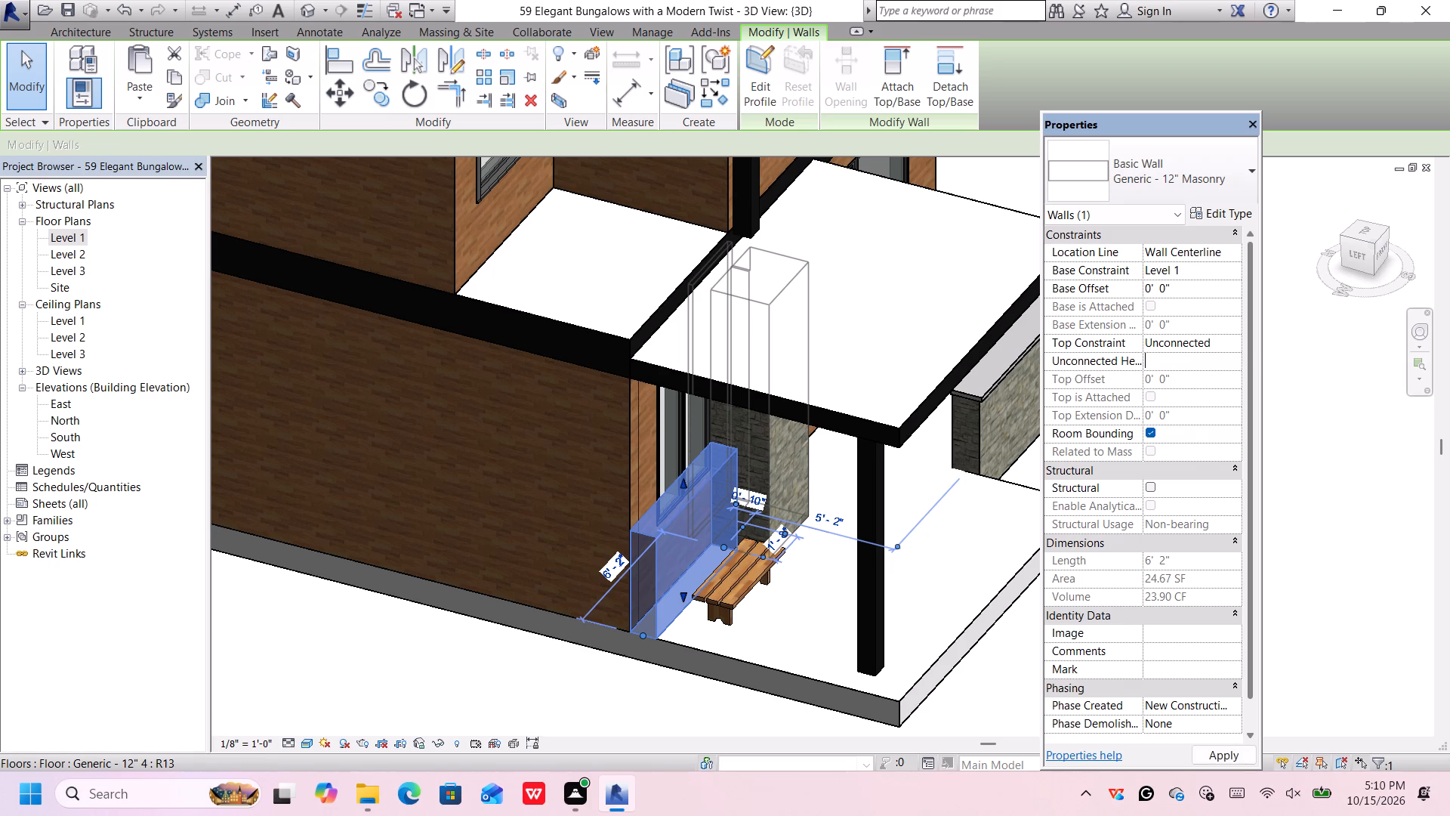
{"action": "type", "text": "3'"}
{"action": "key", "text": "Return"}
{"action": "key", "text": "Return"}
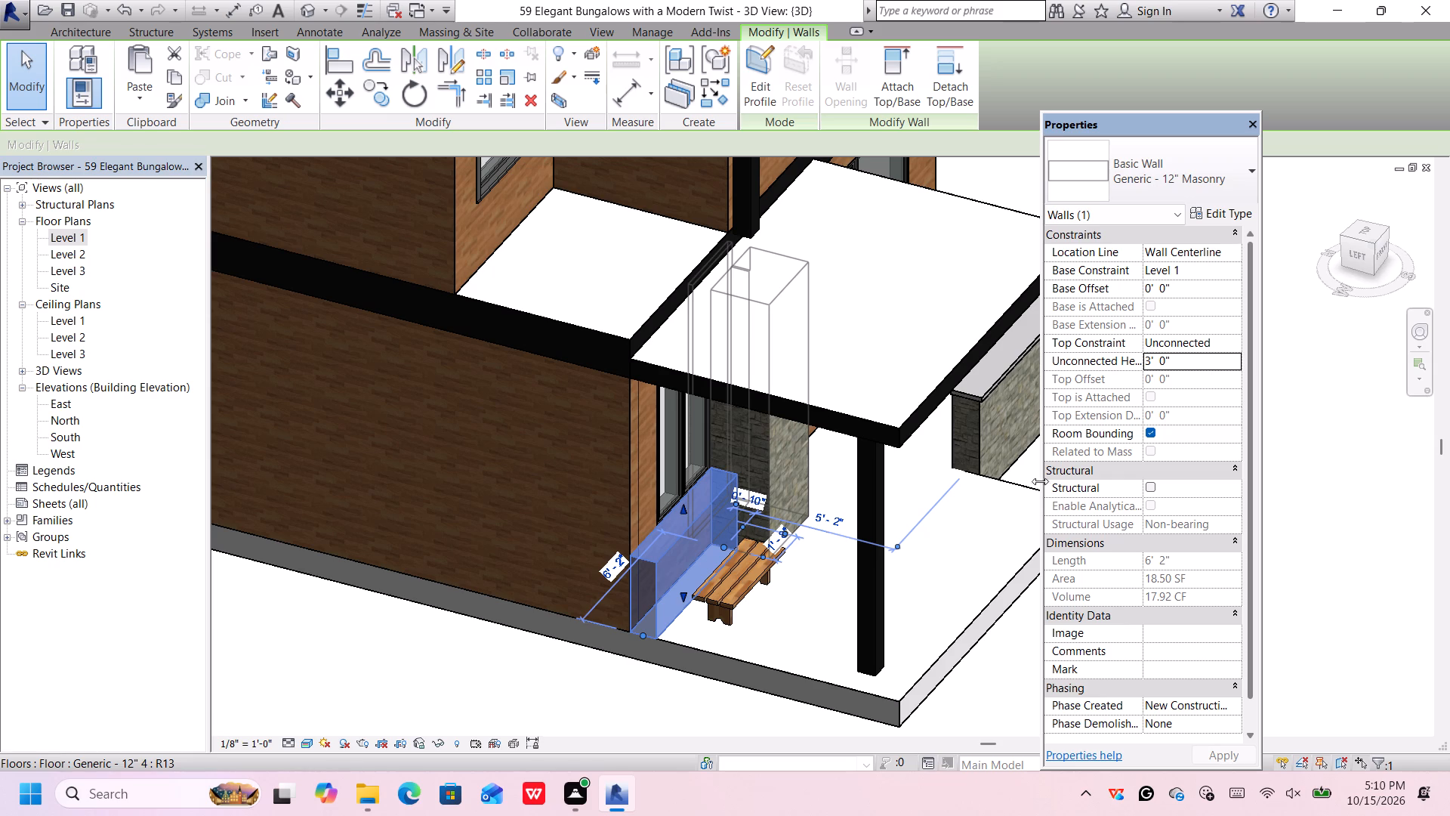
Examine how the low masonry wall sits against the front window, bench and porch, from afar and close up.
{"action": "scroll", "coordinate": [982, 482], "scroll_direction": "down", "scroll_amount": 3}
{"action": "middle_click_drag", "start_coordinate": [1008, 450], "coordinate": [822, 425]}
{"action": "middle_click_drag", "start_coordinate": [821, 425], "coordinate": [807, 429]}
{"action": "middle_click", "coordinate": [807, 429]}
{"action": "middle_click", "coordinate": [807, 430]}
{"action": "middle_click", "coordinate": [807, 430]}
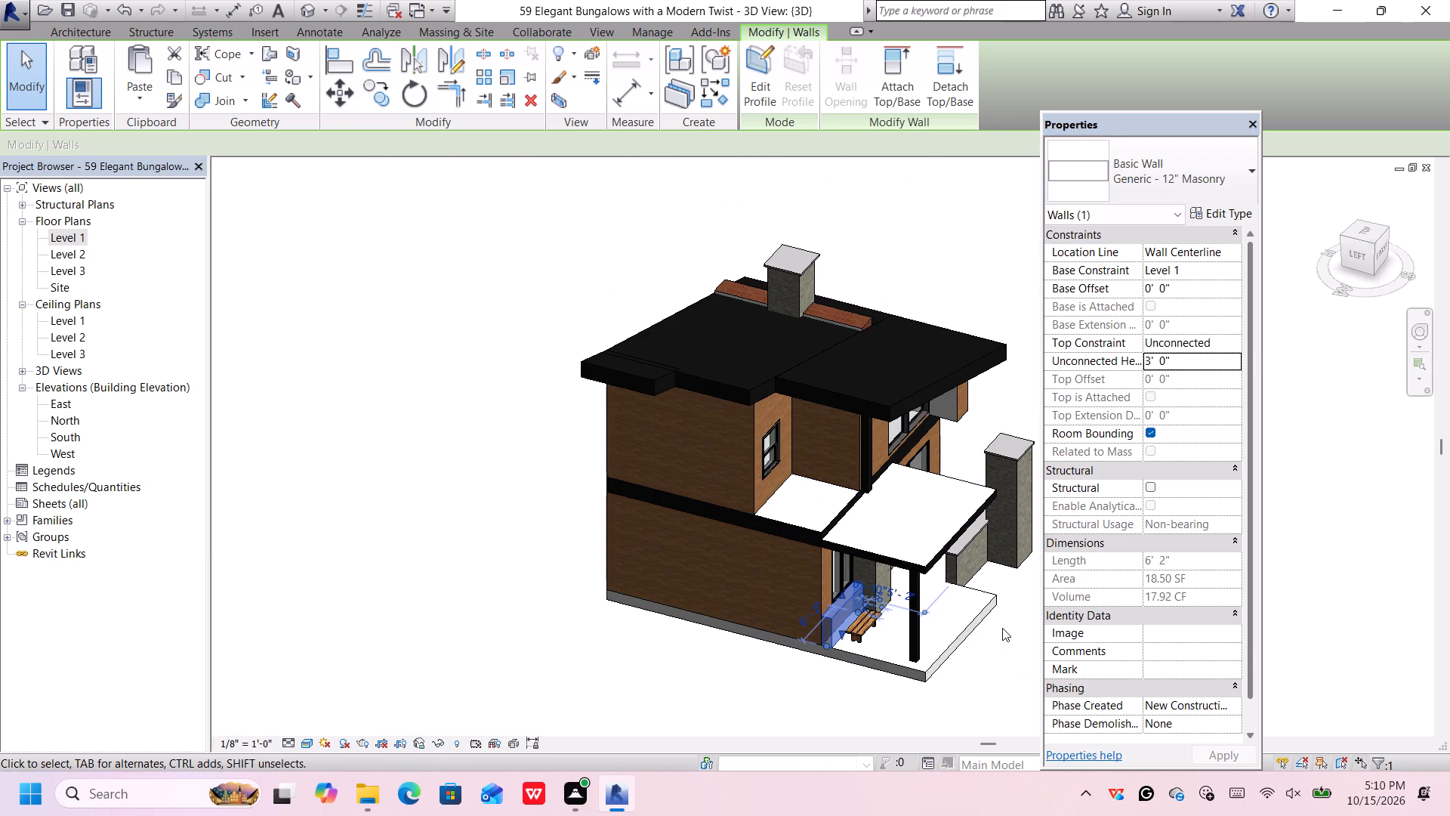
{"action": "middle_click_drag", "start_coordinate": [1002, 628], "coordinate": [945, 586]}
{"action": "middle_click", "coordinate": [945, 586]}
{"action": "scroll", "coordinate": [797, 581], "scroll_direction": "up", "scroll_amount": 6}
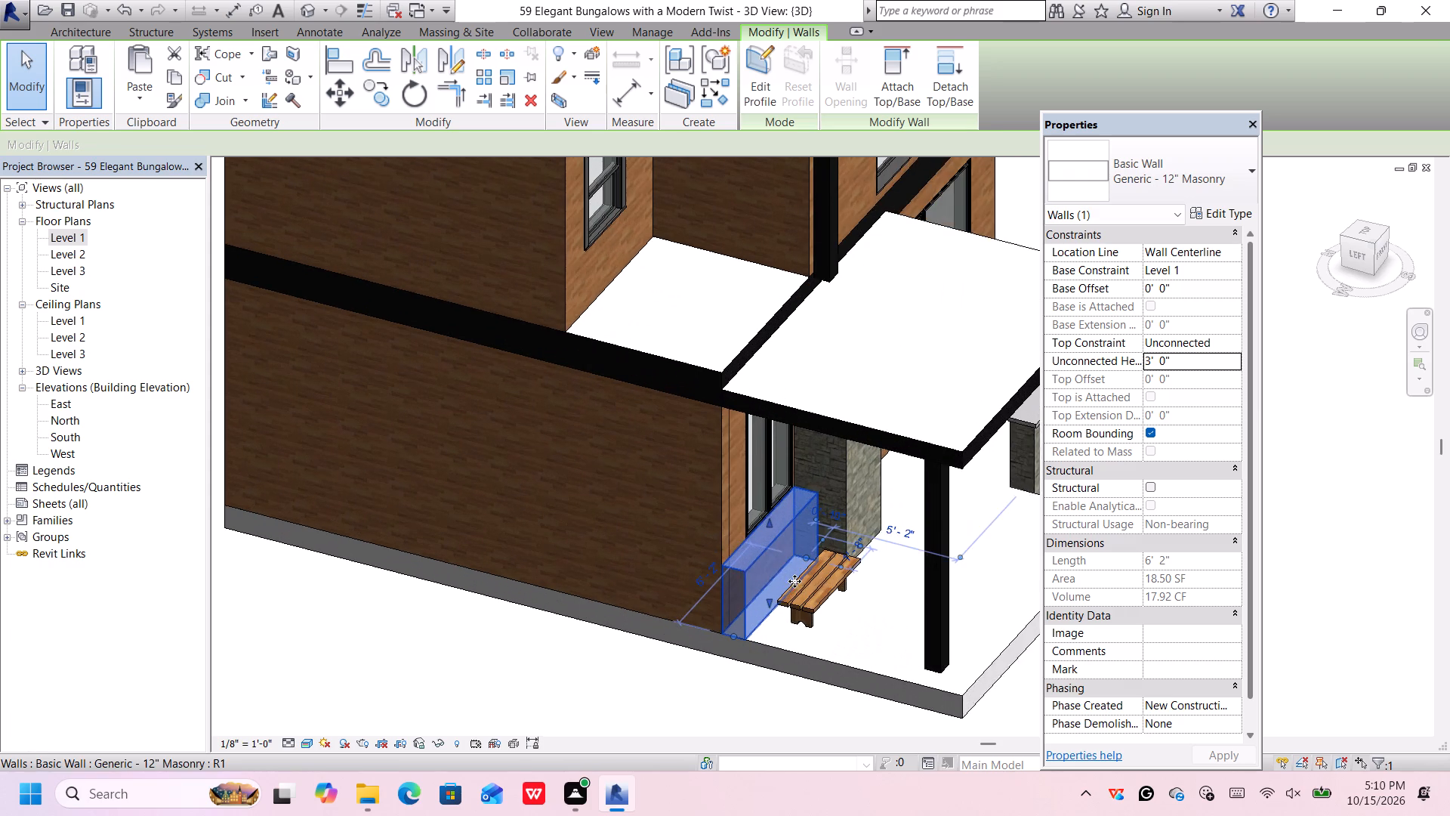
{"action": "scroll", "coordinate": [742, 578], "scroll_direction": "up", "scroll_amount": 1}
{"action": "middle_click_drag", "start_coordinate": [755, 575], "coordinate": [687, 546]}
{"action": "scroll", "coordinate": [699, 548], "scroll_direction": "down", "scroll_amount": 1}
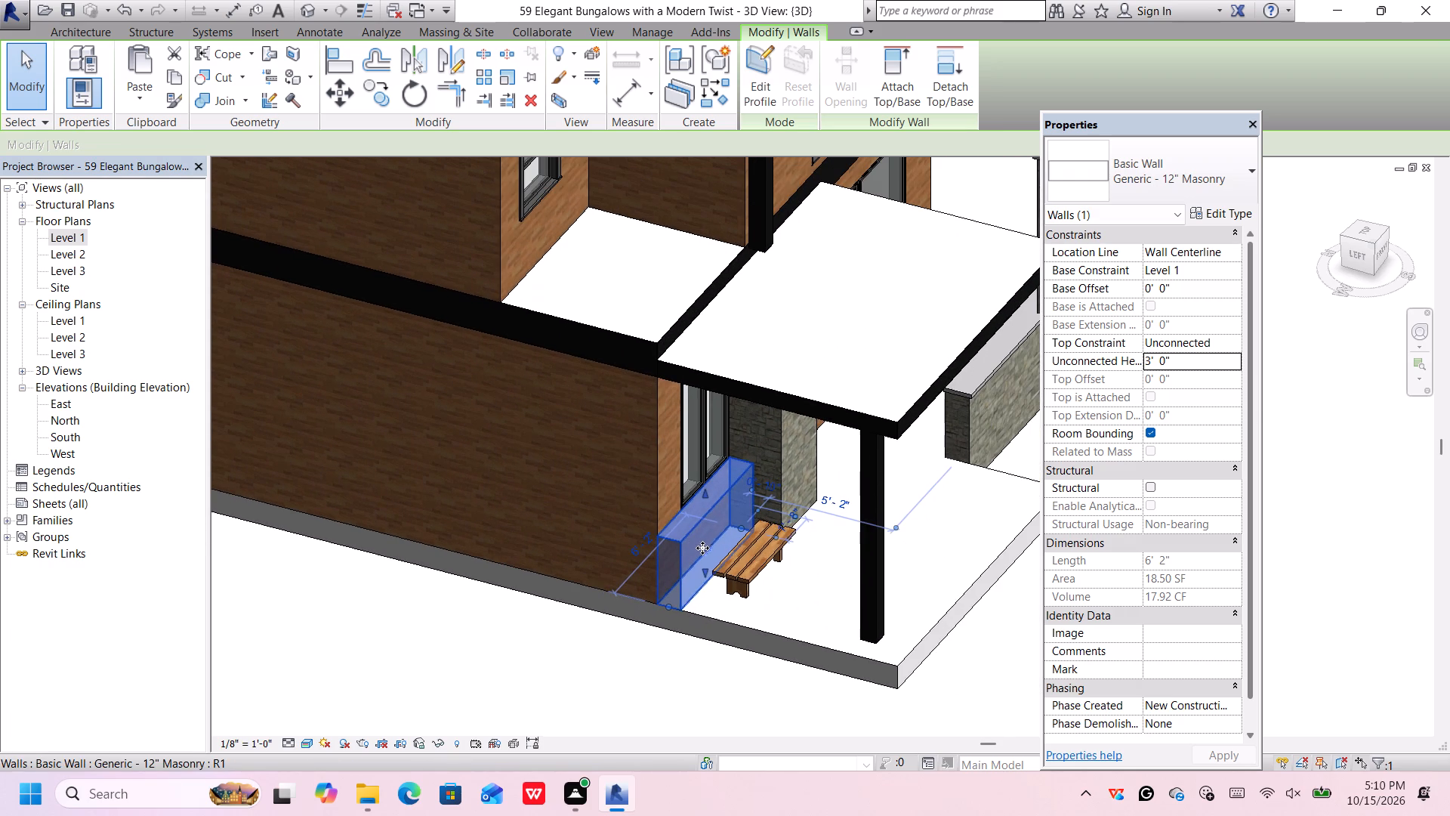
{"action": "middle_click_drag", "start_coordinate": [979, 448], "coordinate": [915, 457]}
{"action": "scroll", "coordinate": [916, 457], "scroll_direction": "up", "scroll_amount": 1}
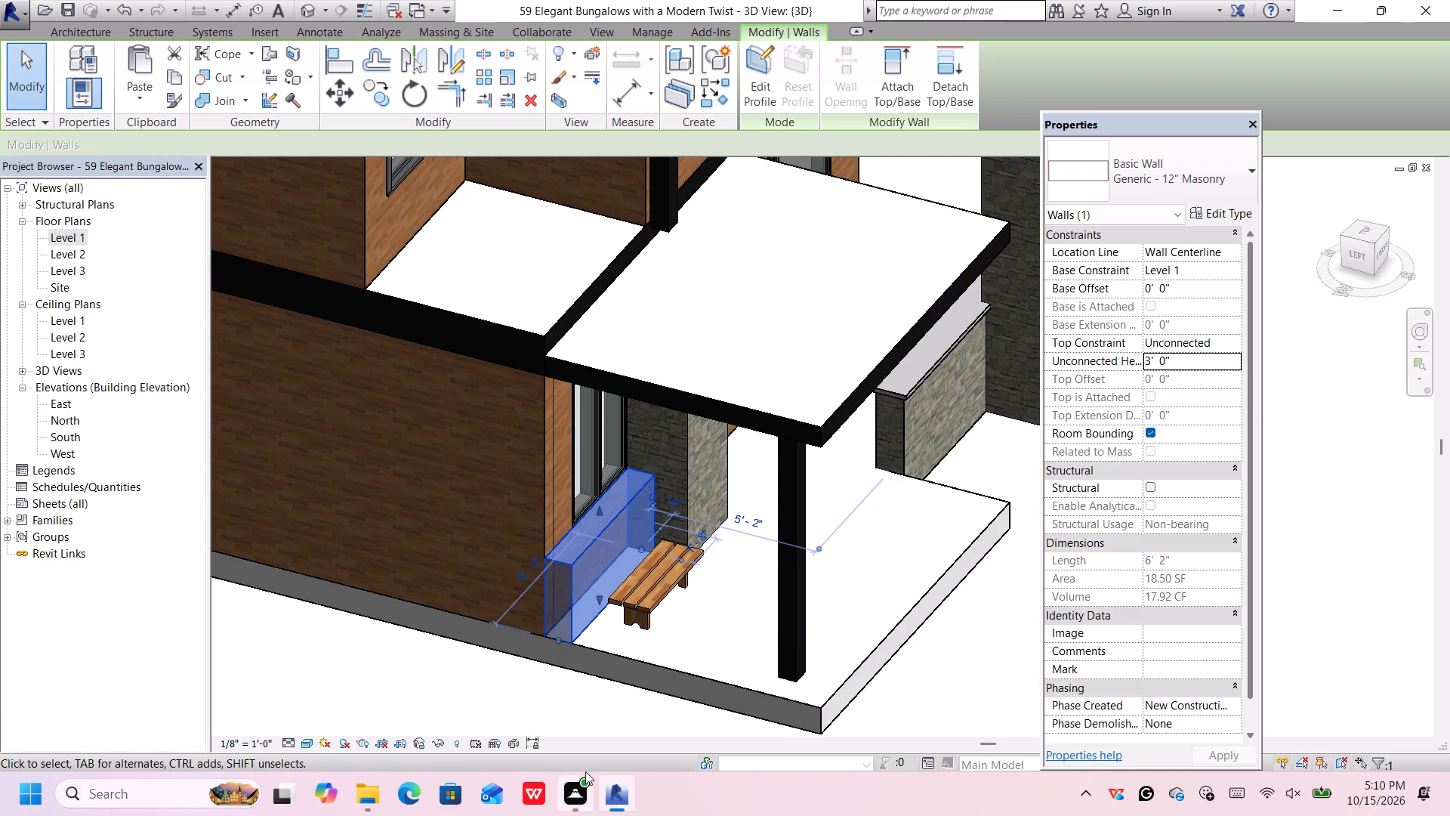
{"action": "left_click", "coordinate": [579, 717]}
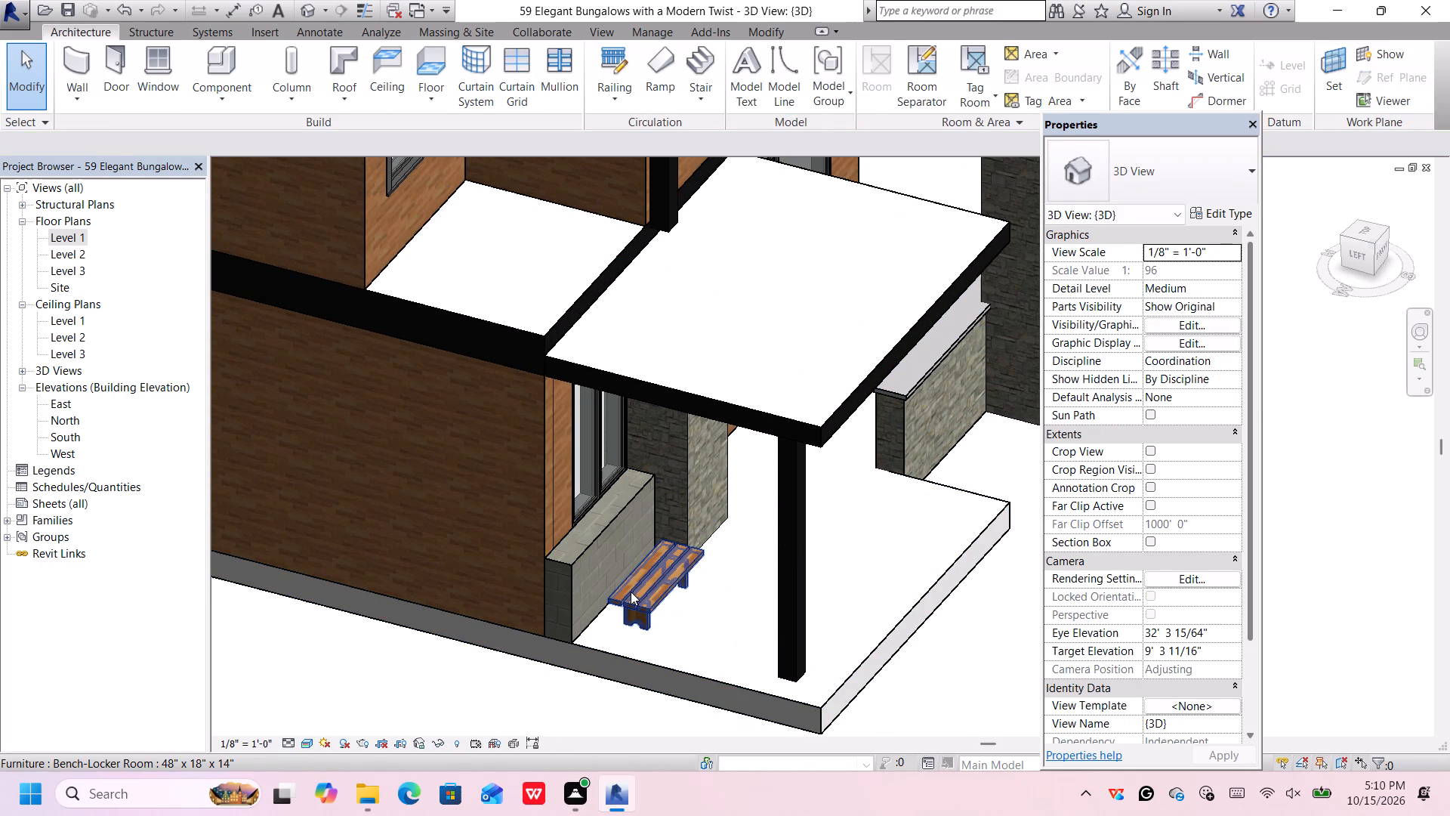
Nudge the porch bench closer to the low masonry wall, leaving it just in front of the wall's outer face.
{"action": "left_click", "coordinate": [632, 592]}
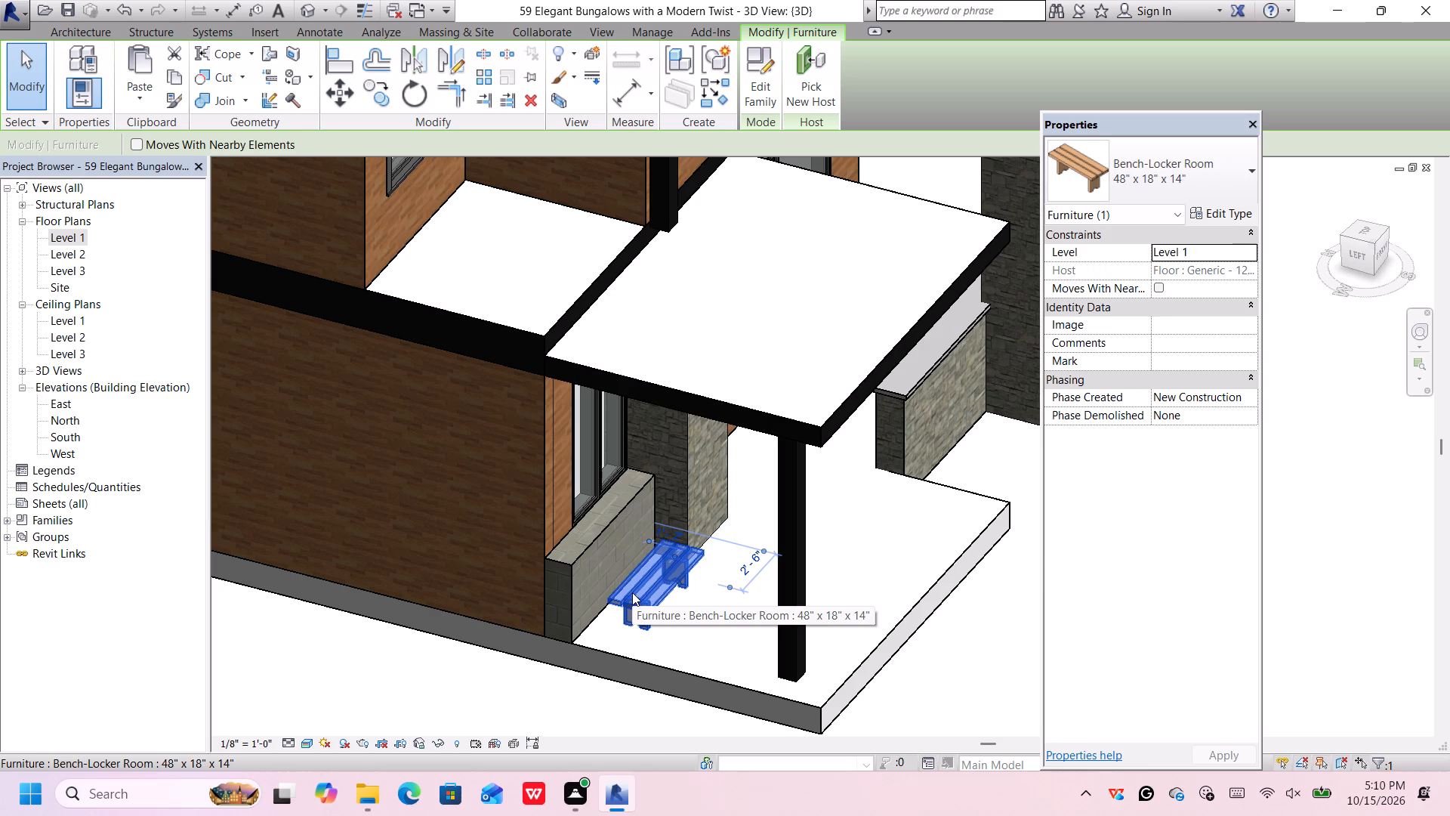
{"action": "key", "text": "Left"}
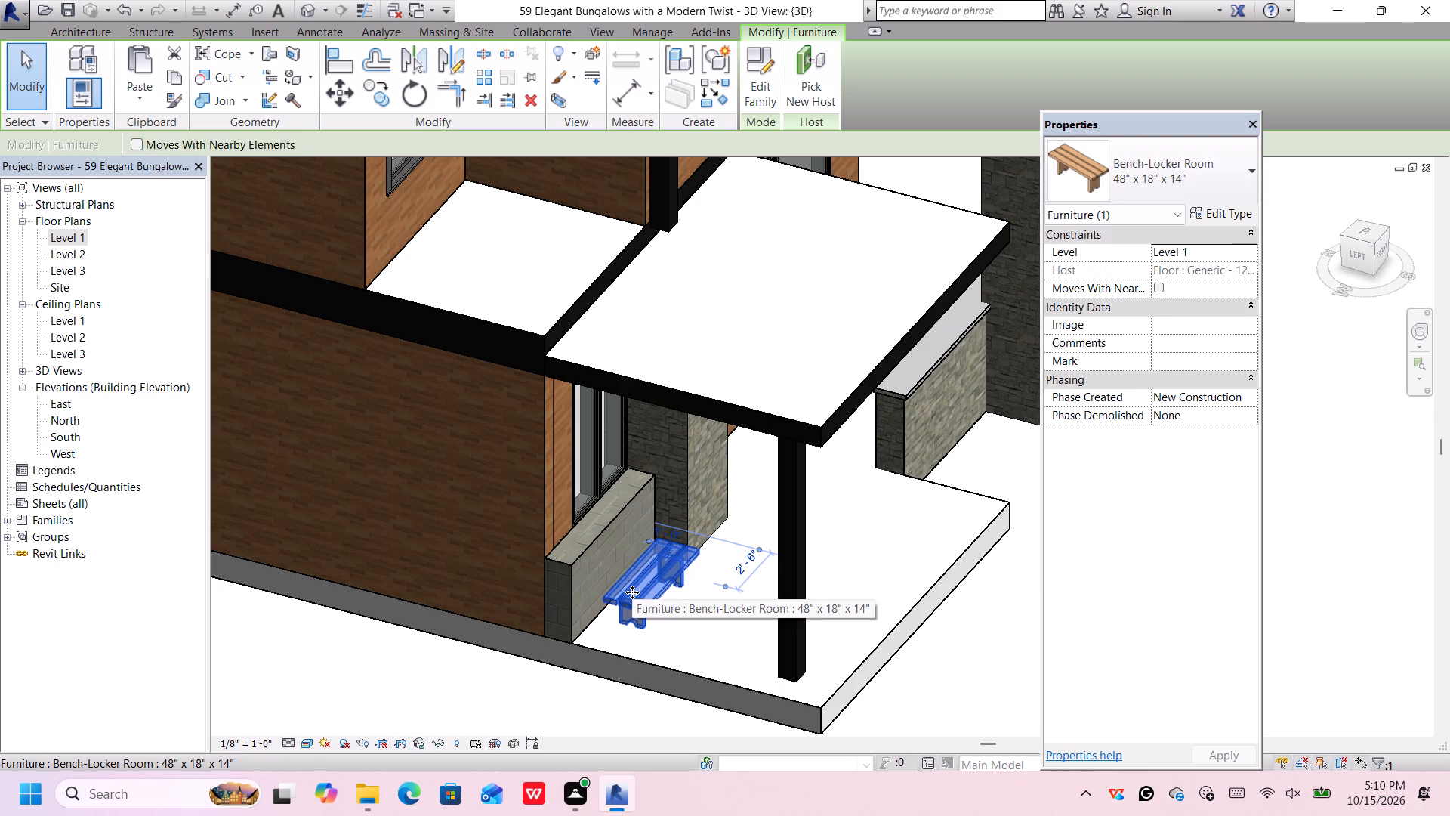
{"action": "key", "text": "Left"}
{"action": "key", "text": "Left"}
{"action": "key", "text": "Left"}
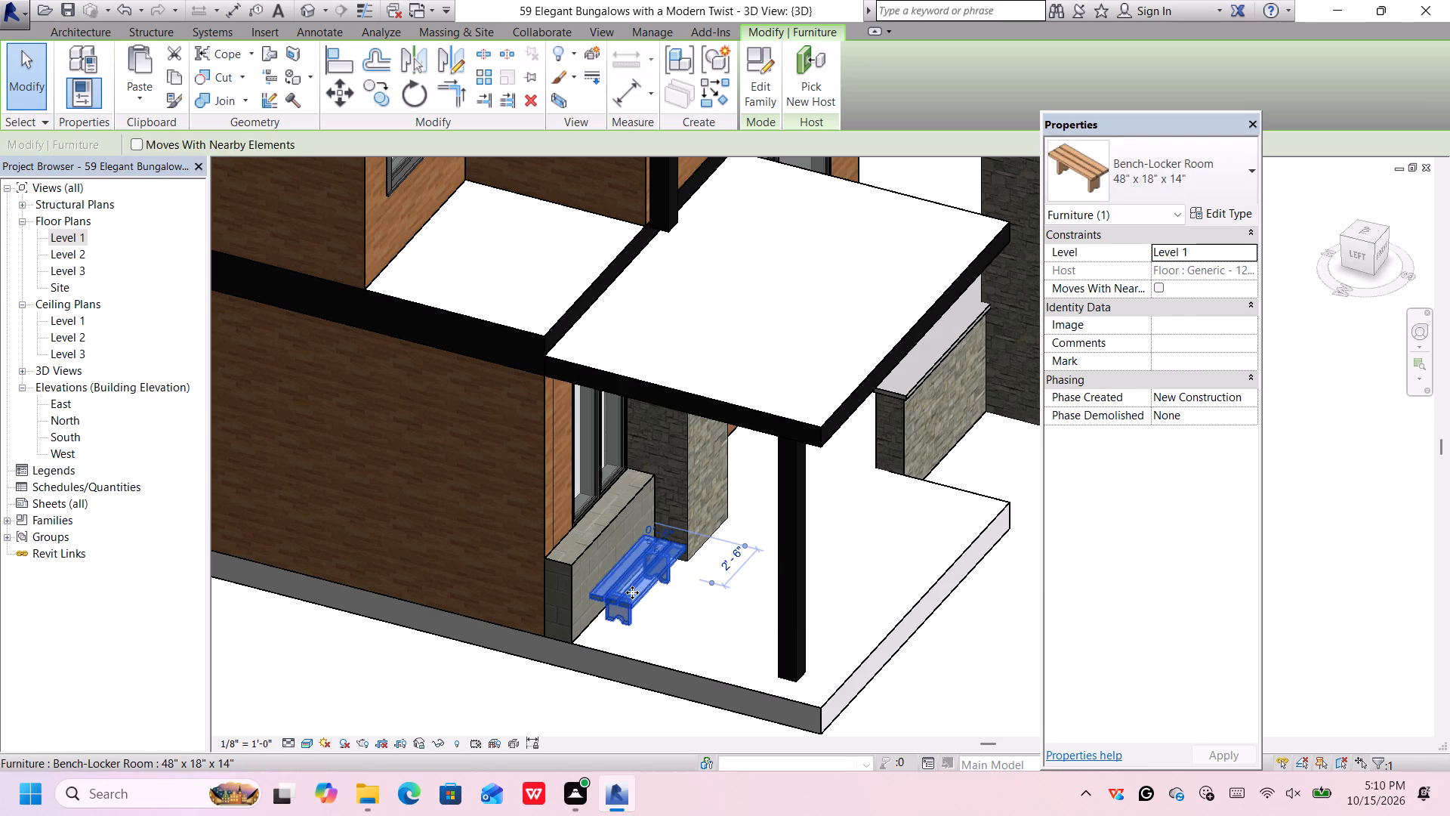
{"action": "key", "text": "Left"}
{"action": "key", "text": "Left"}
{"action": "key", "text": "Left"}
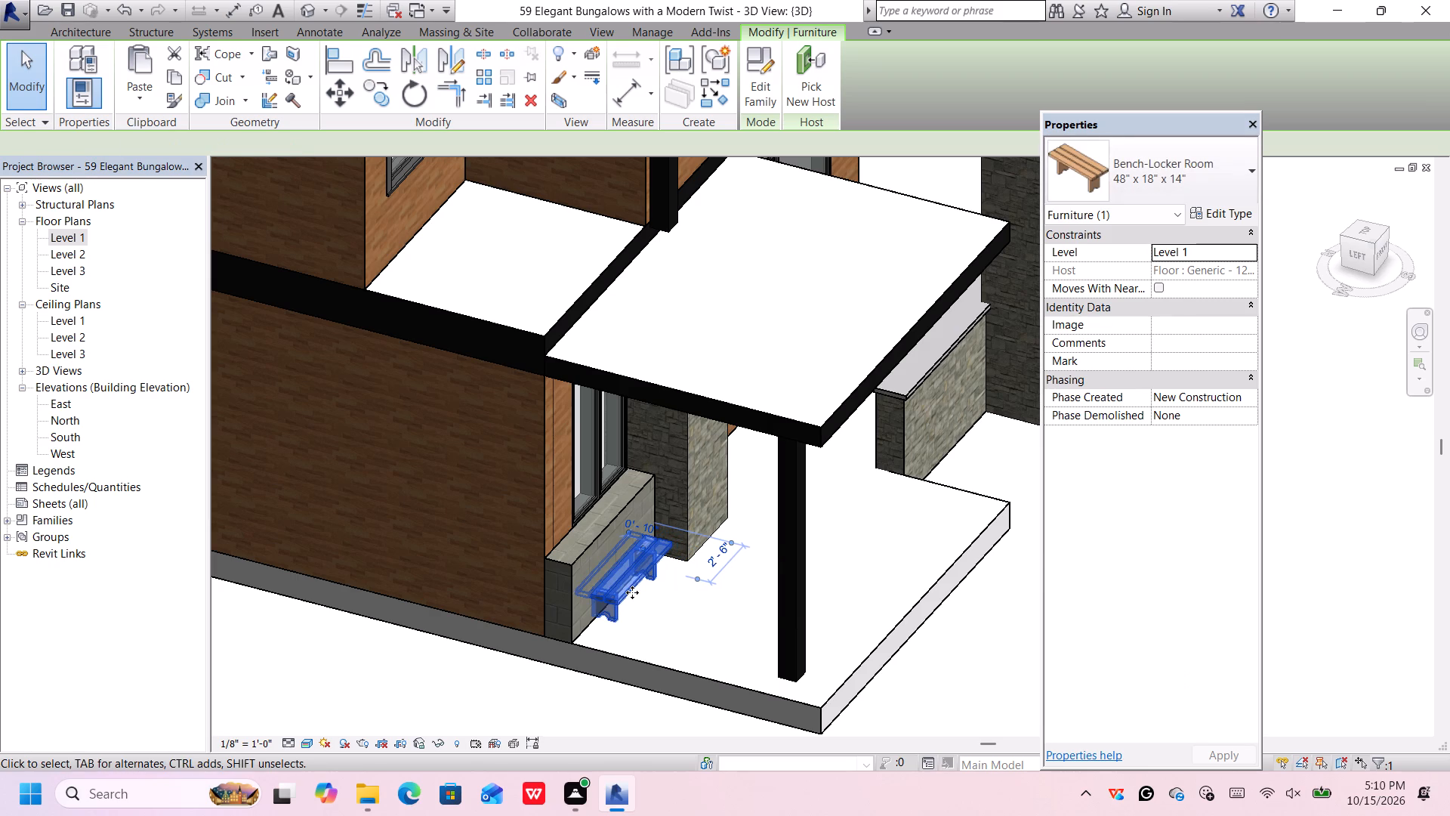
{"action": "key", "text": "Right"}
{"action": "key", "text": "Right"}
{"action": "key", "text": "Right"}
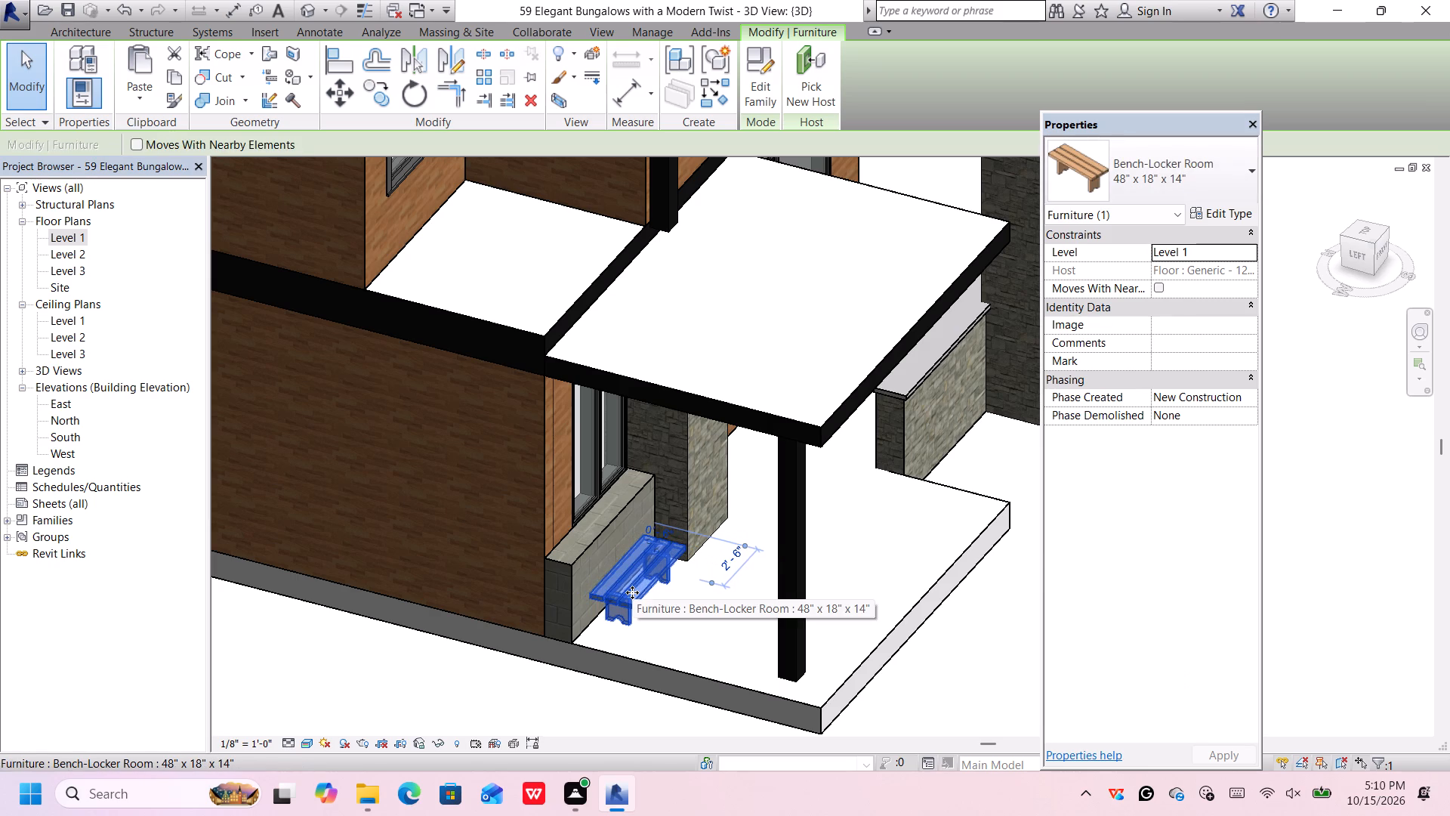
{"action": "left_click", "coordinate": [513, 686]}
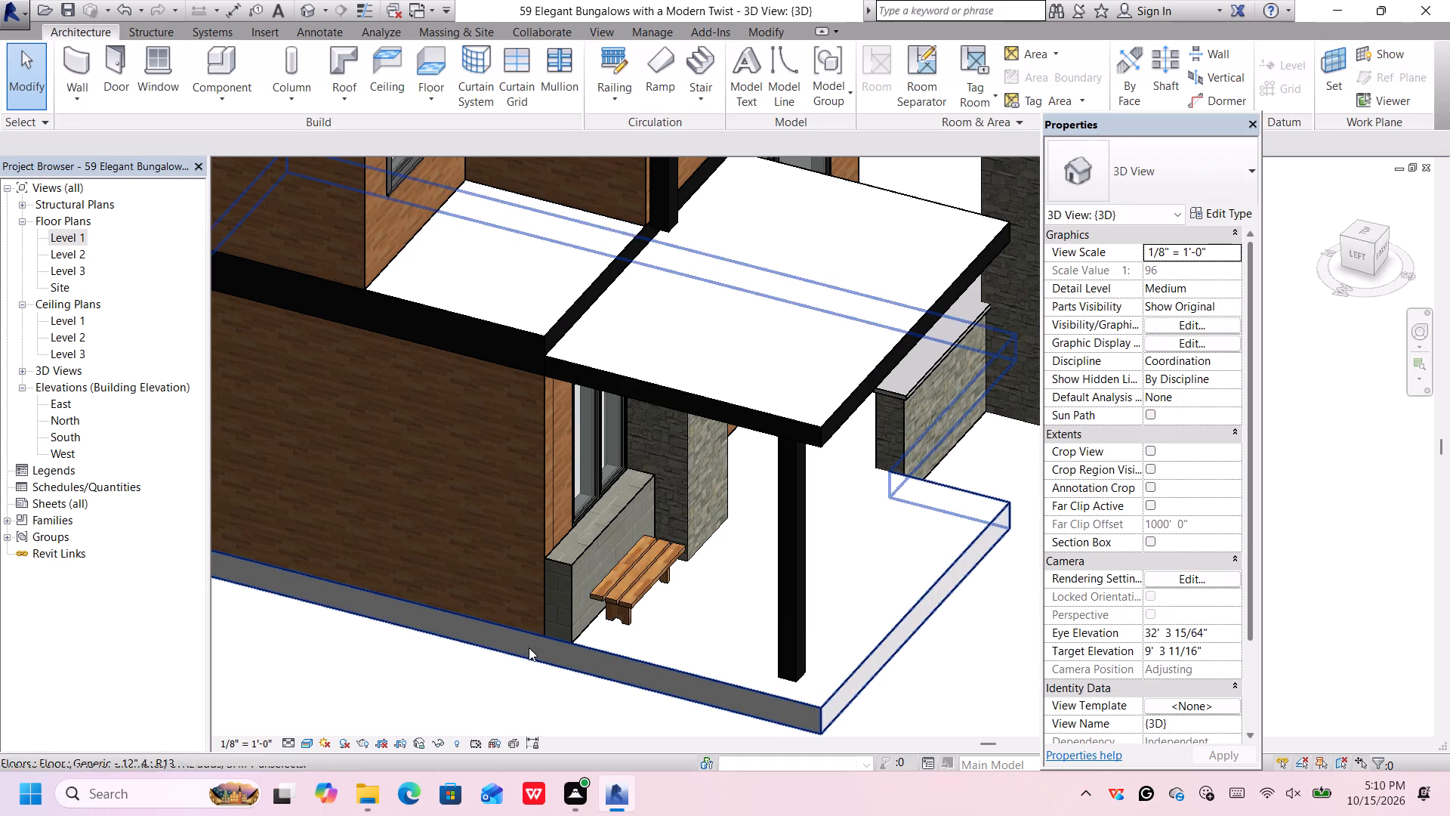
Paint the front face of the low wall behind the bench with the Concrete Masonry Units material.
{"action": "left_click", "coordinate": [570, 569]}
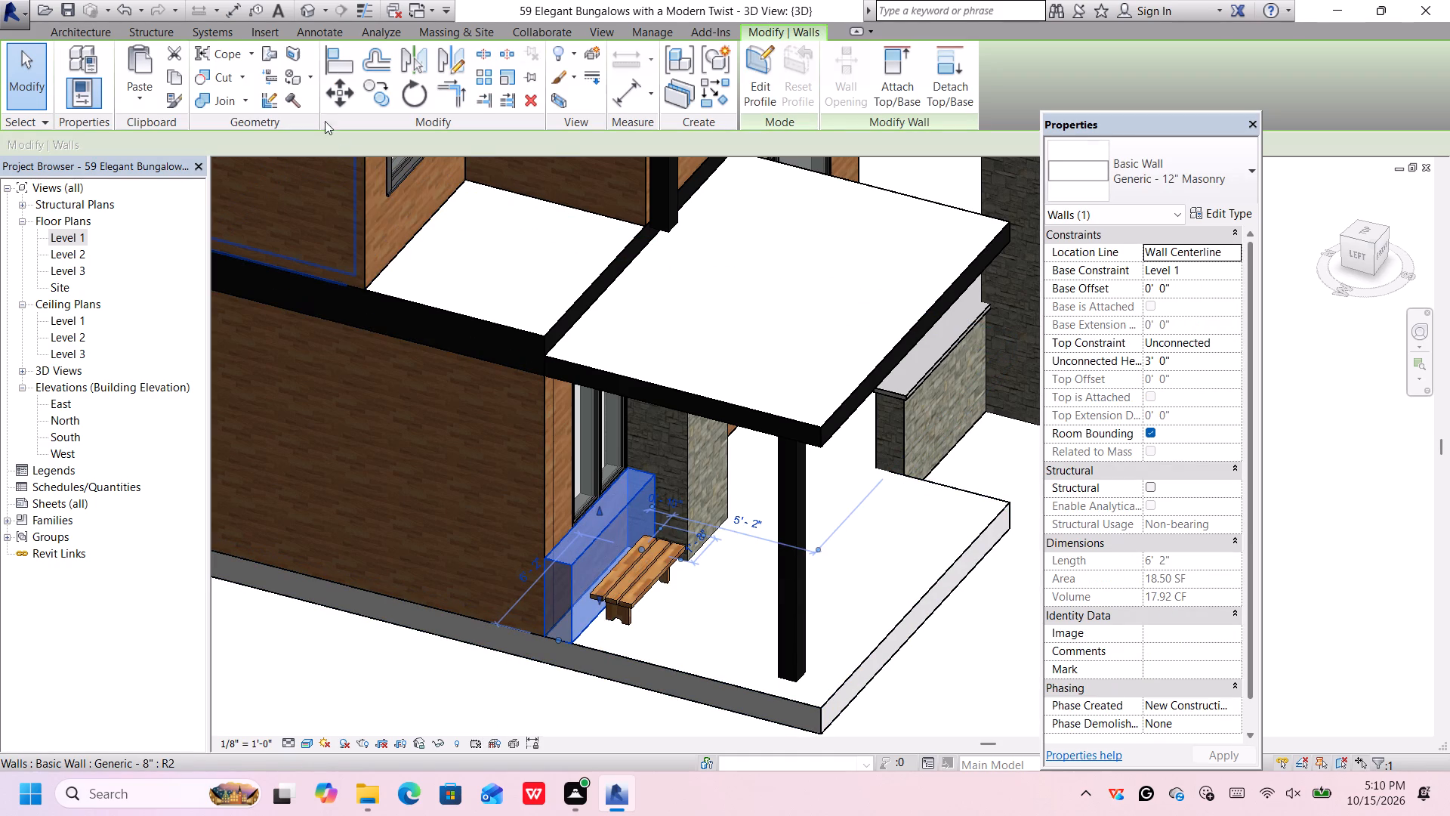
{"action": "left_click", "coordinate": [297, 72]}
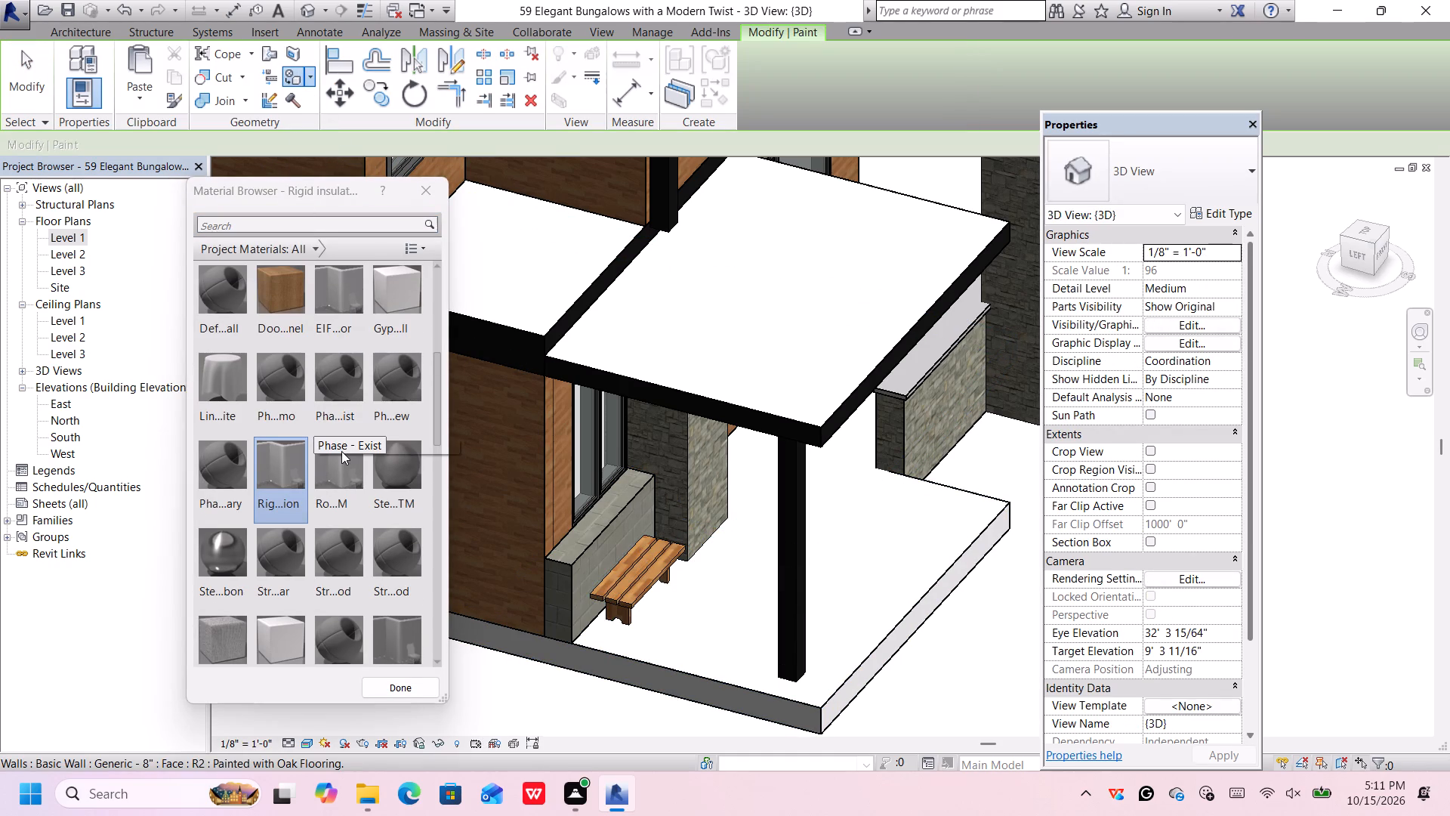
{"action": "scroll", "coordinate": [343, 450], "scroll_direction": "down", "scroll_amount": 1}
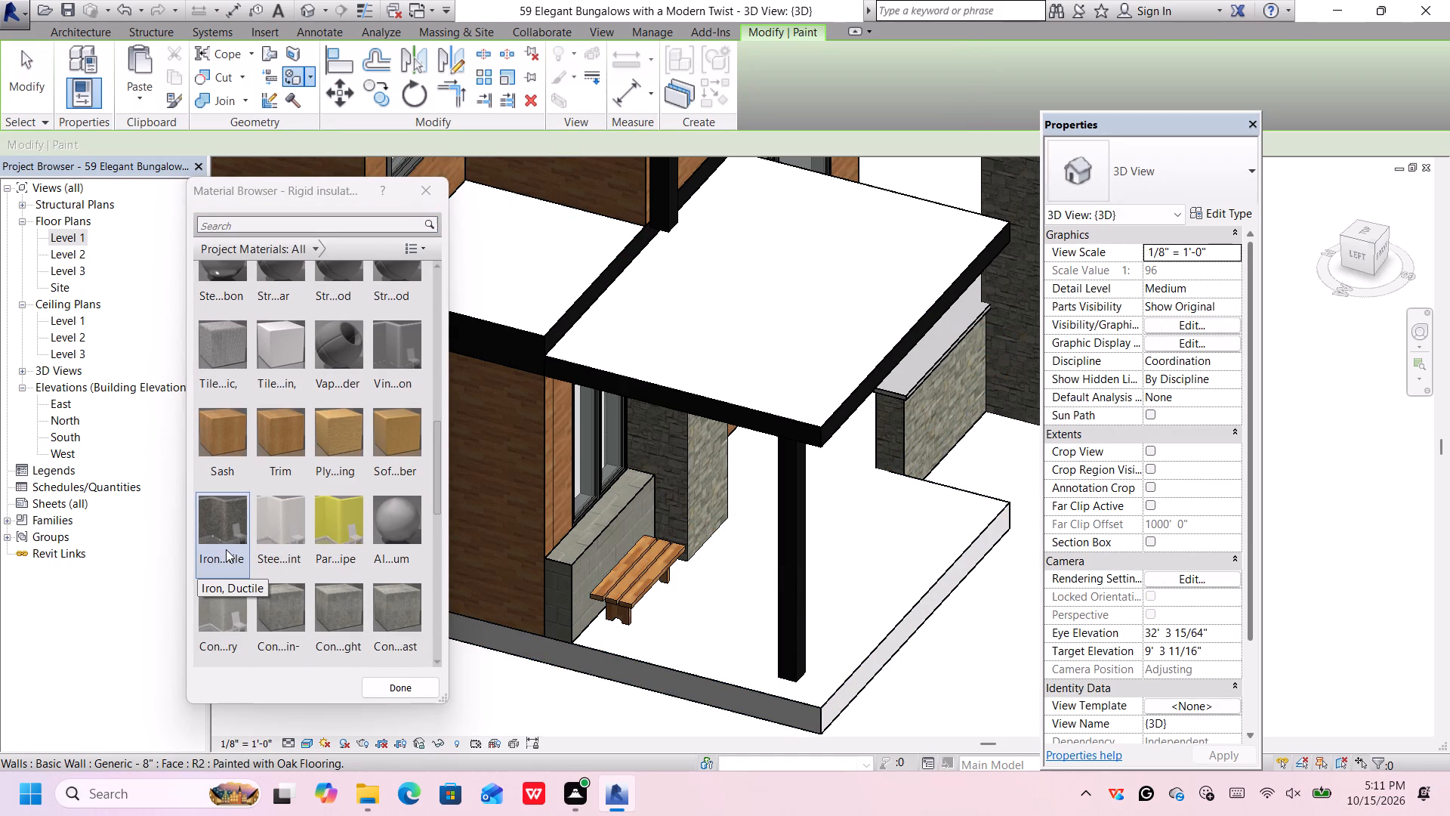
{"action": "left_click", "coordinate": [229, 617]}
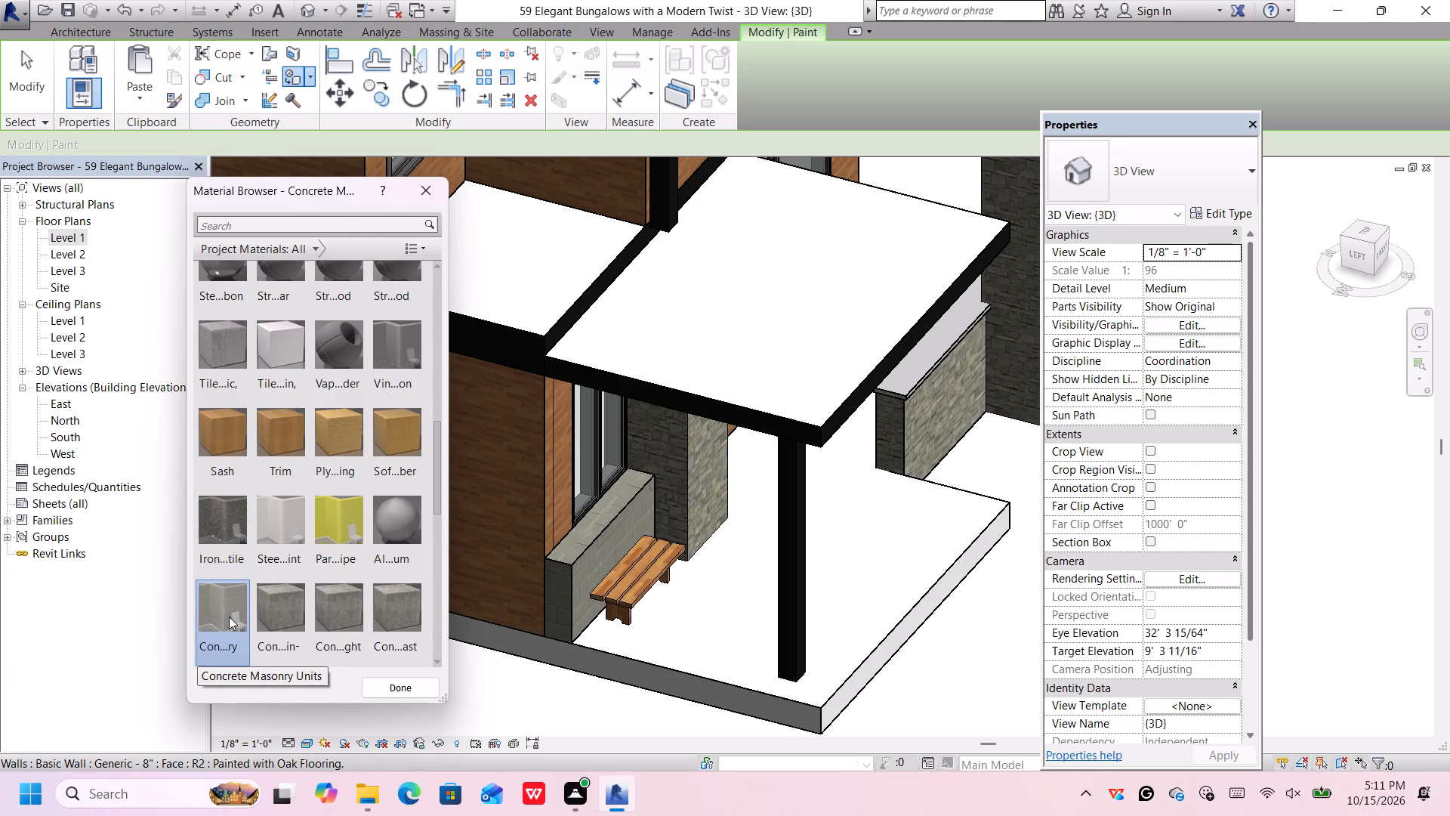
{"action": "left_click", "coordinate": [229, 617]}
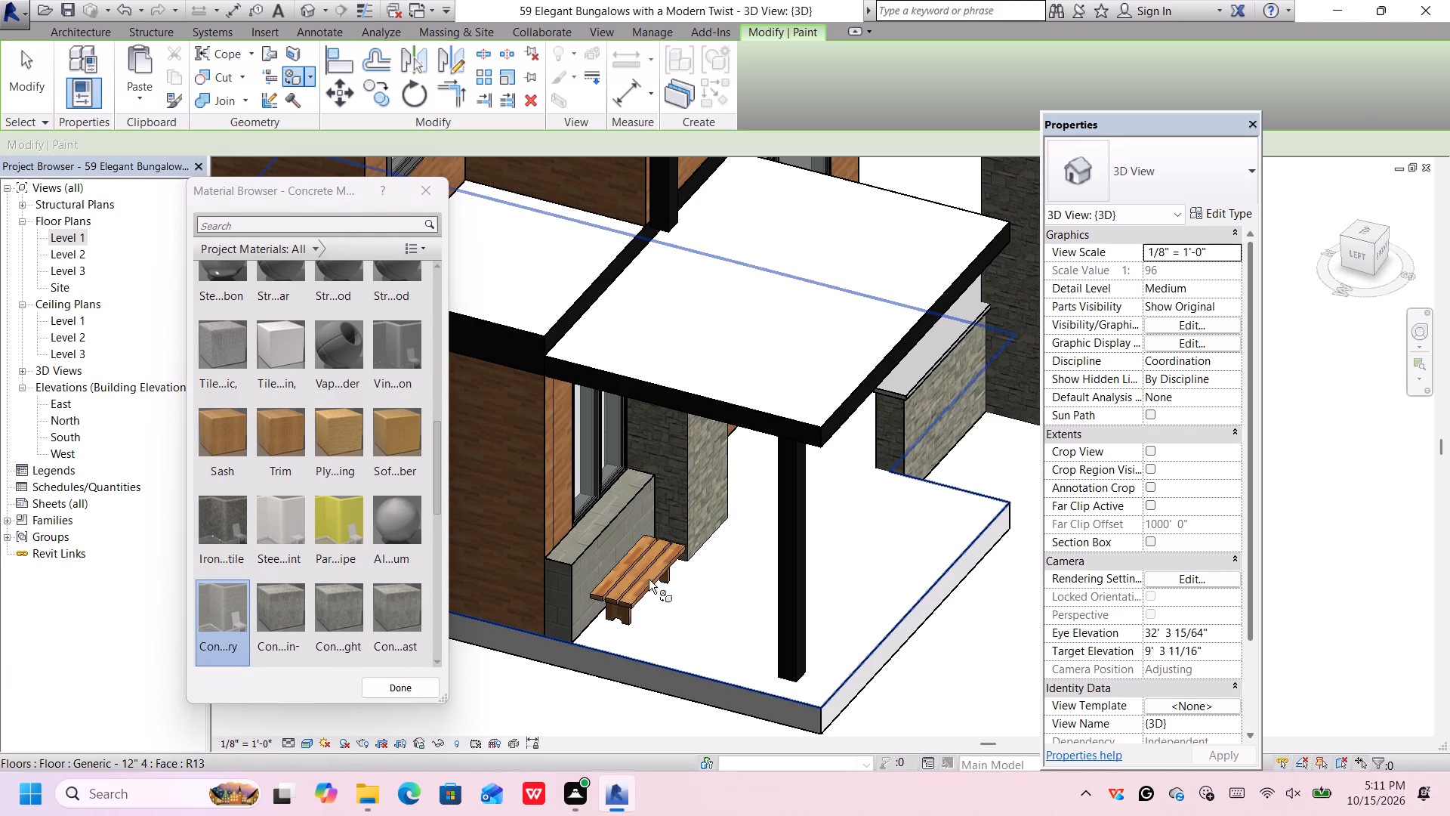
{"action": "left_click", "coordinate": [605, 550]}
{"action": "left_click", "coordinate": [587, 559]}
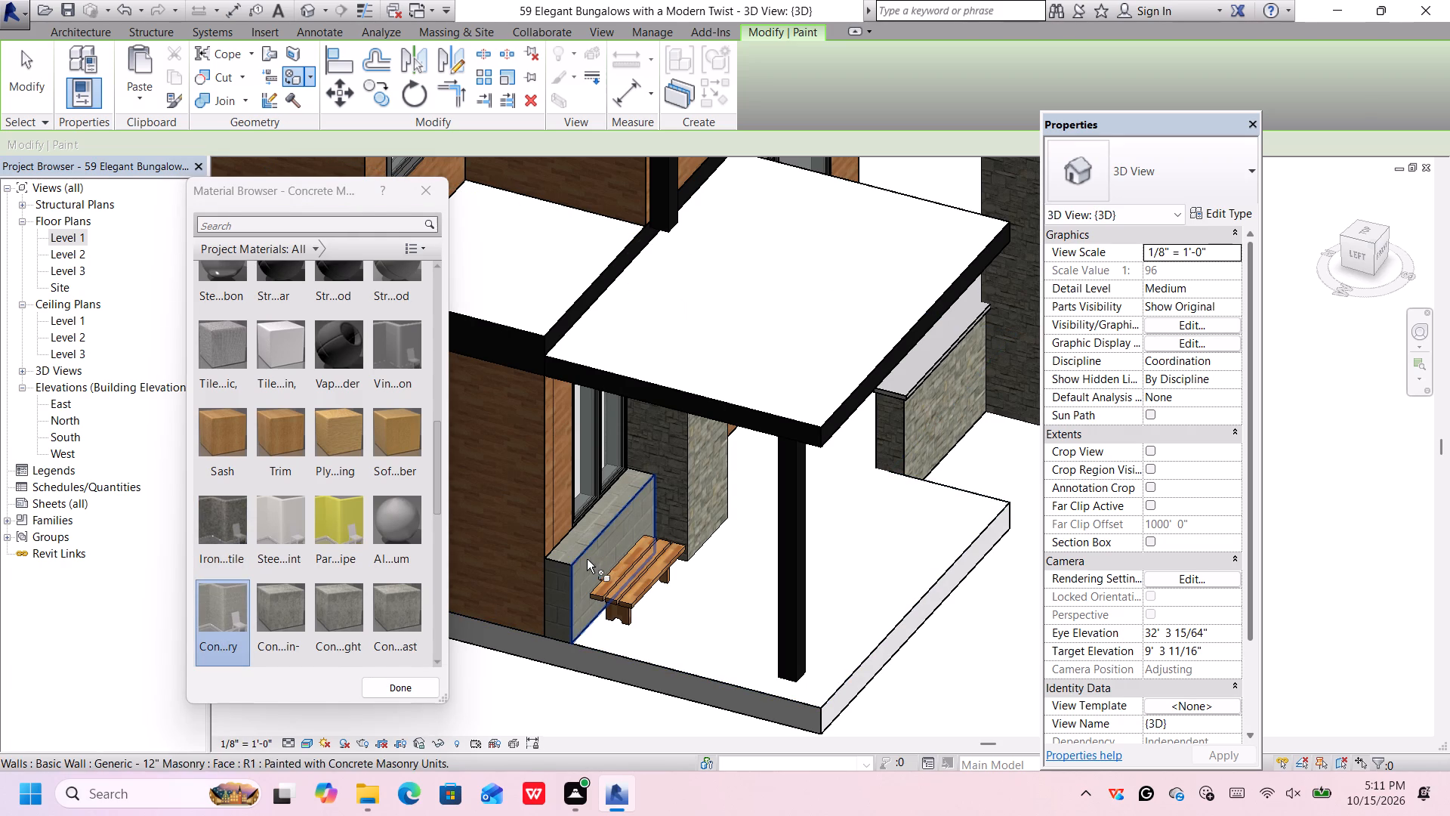
Paint the front, top and end faces of the low wall behind the bench with the Iron, Ductile material.
{"action": "scroll", "coordinate": [238, 578], "scroll_direction": "down", "scroll_amount": 1}
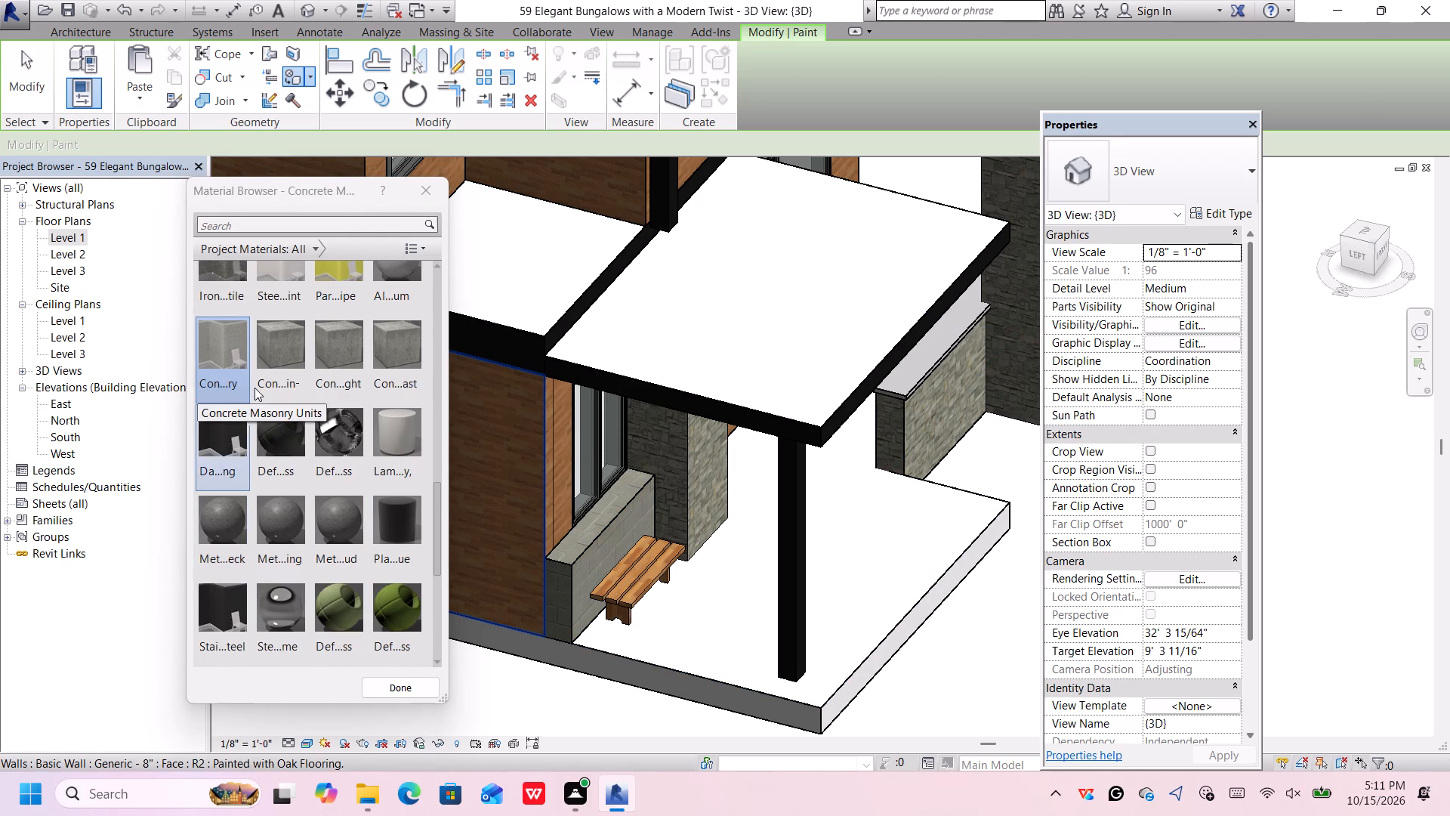
{"action": "scroll", "coordinate": [251, 393], "scroll_direction": "up", "scroll_amount": 1}
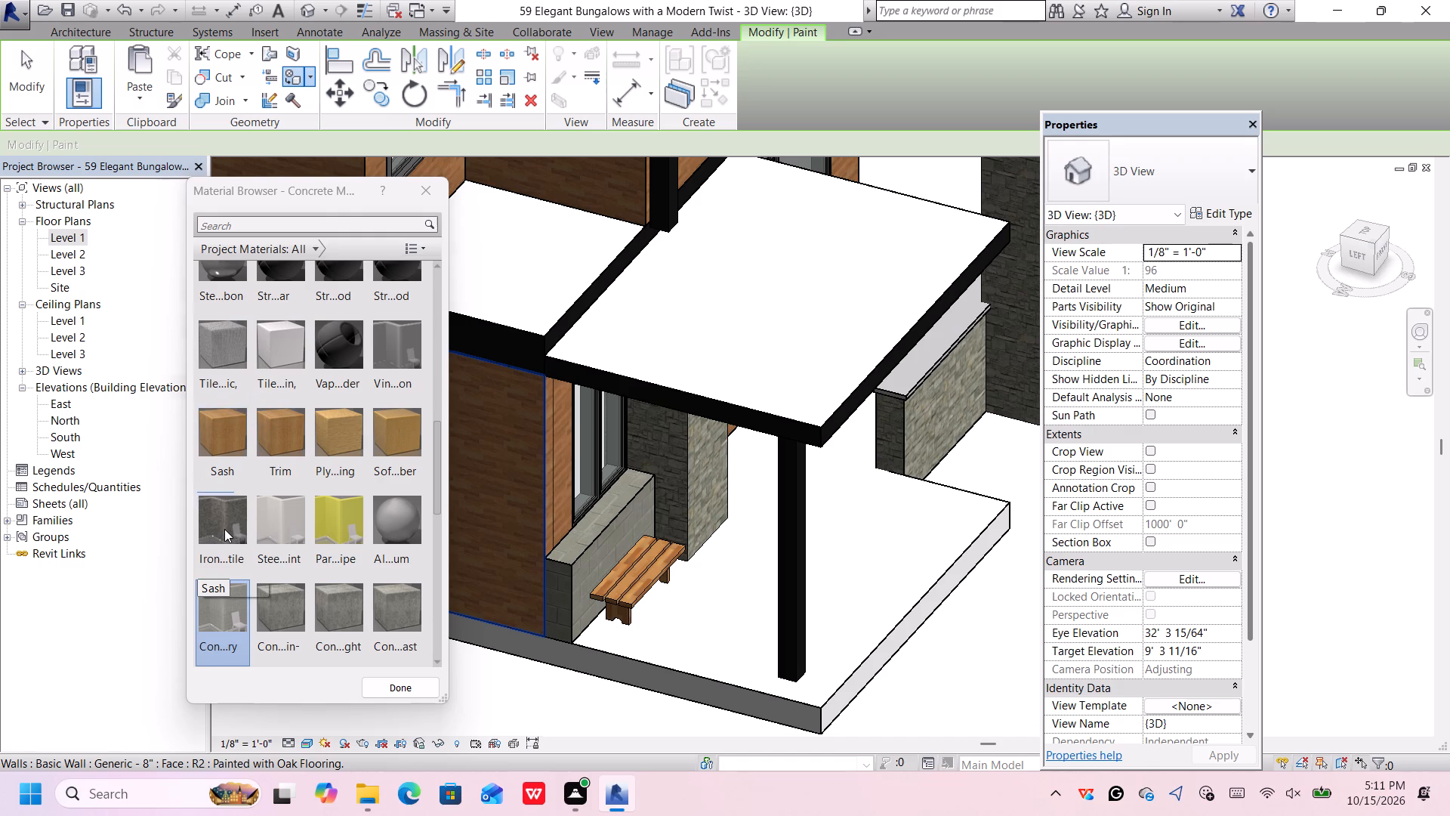
{"action": "left_click", "coordinate": [224, 529]}
{"action": "double_click", "coordinate": [224, 529]}
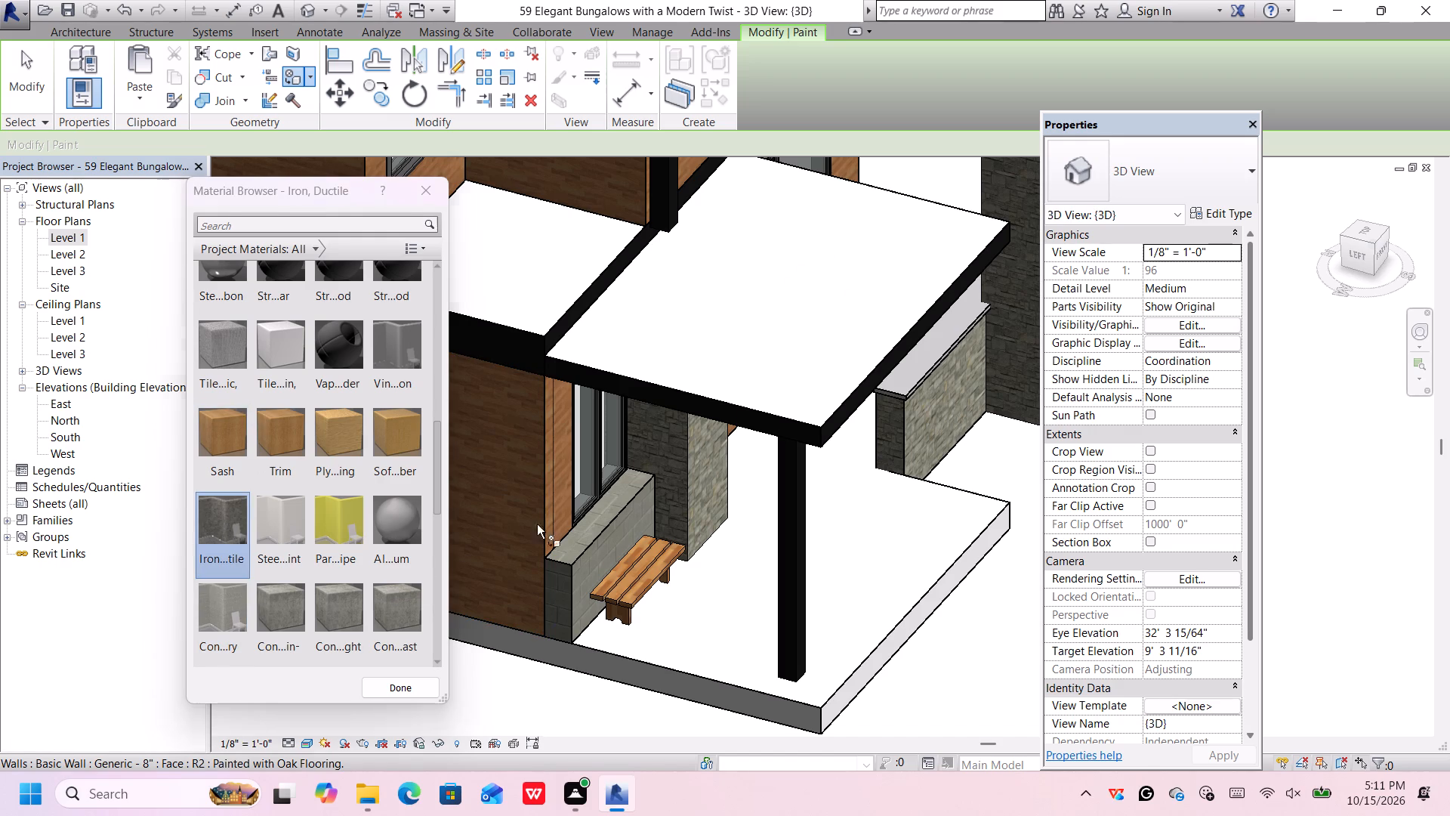
{"action": "left_click", "coordinate": [594, 547]}
{"action": "left_click", "coordinate": [580, 535]}
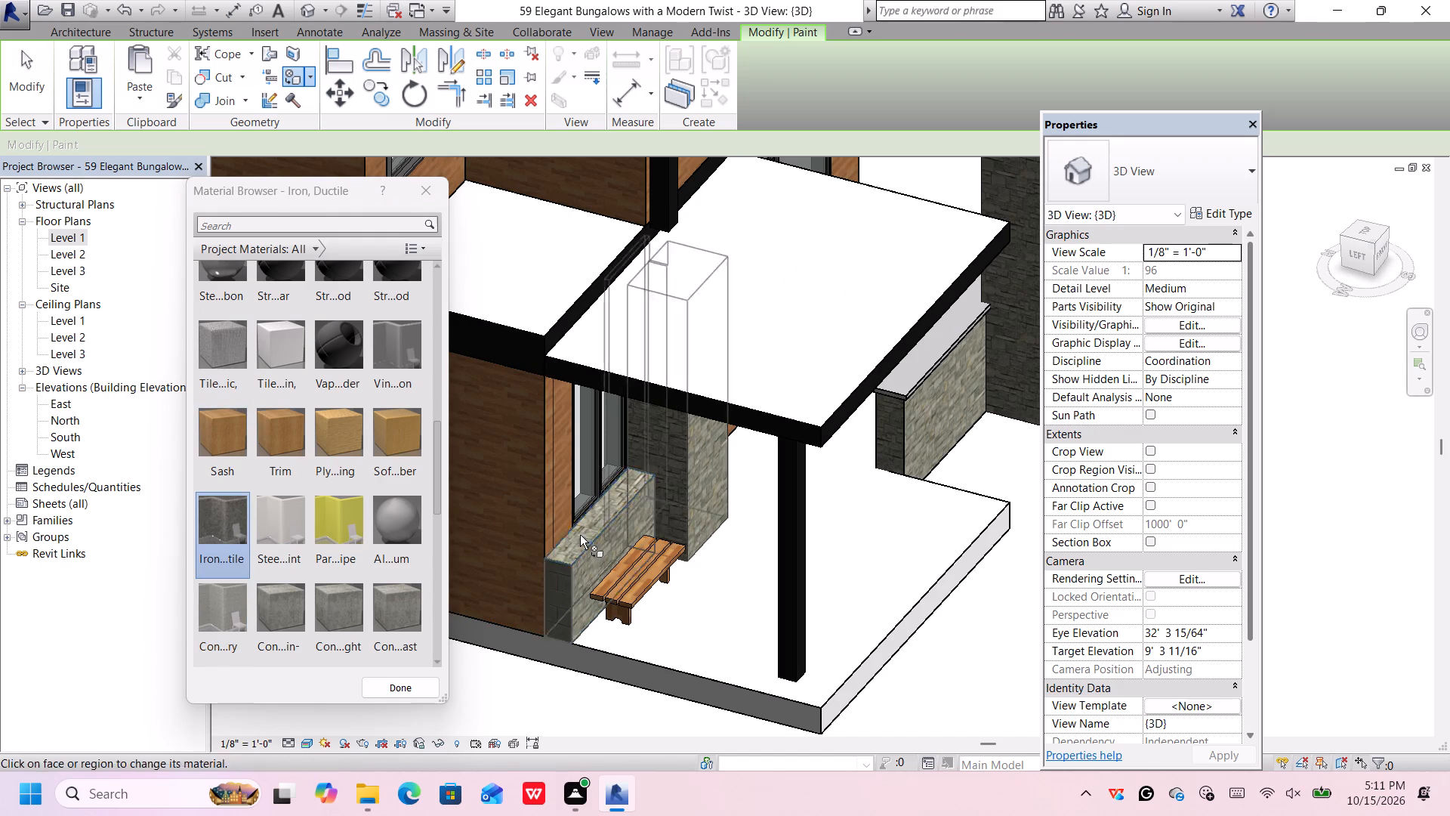
{"action": "left_click", "coordinate": [560, 571]}
{"action": "scroll", "coordinate": [571, 557], "scroll_direction": "down", "scroll_amount": 3}
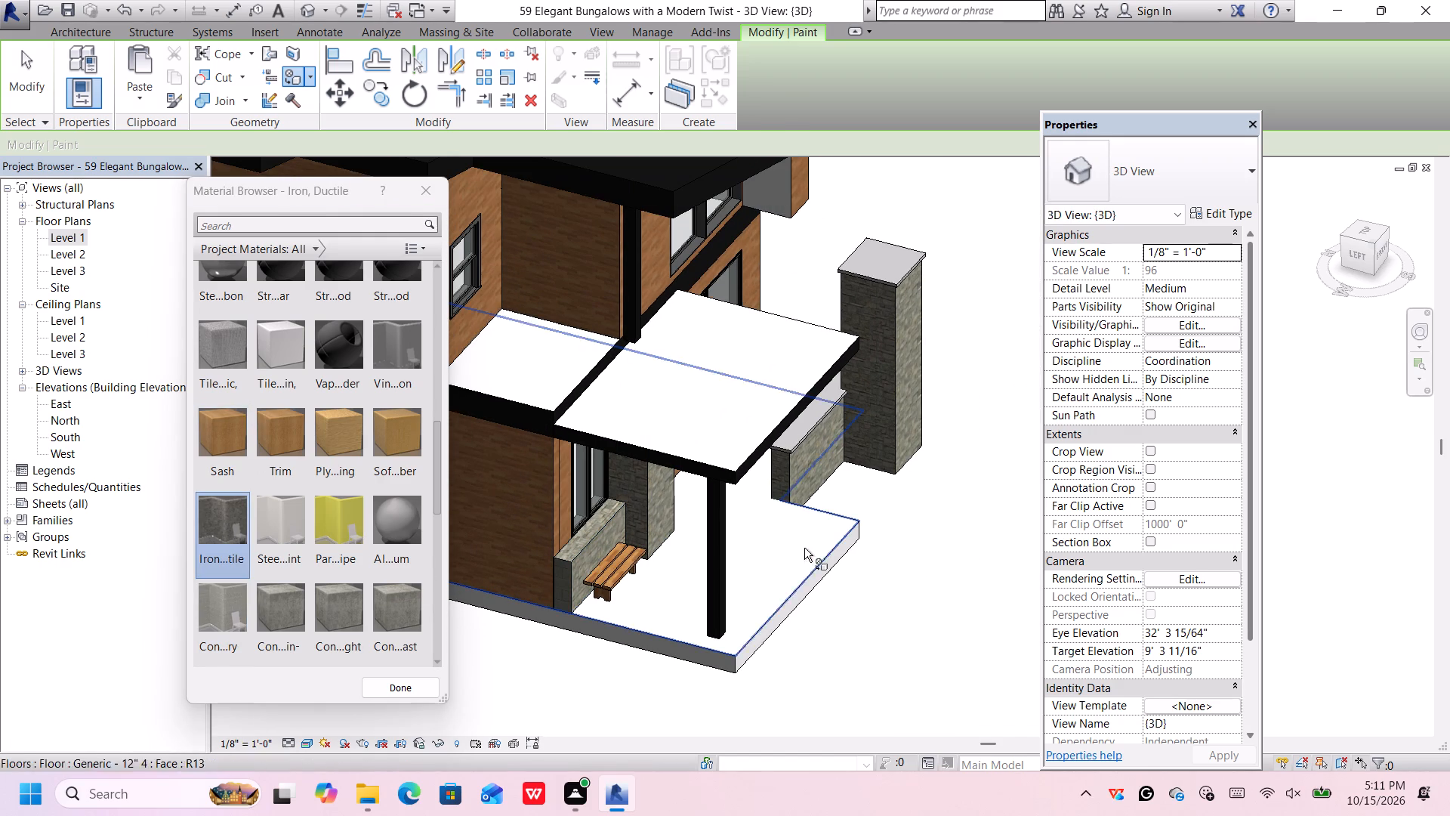
{"action": "middle_click_drag", "start_coordinate": [918, 556], "coordinate": [878, 536]}
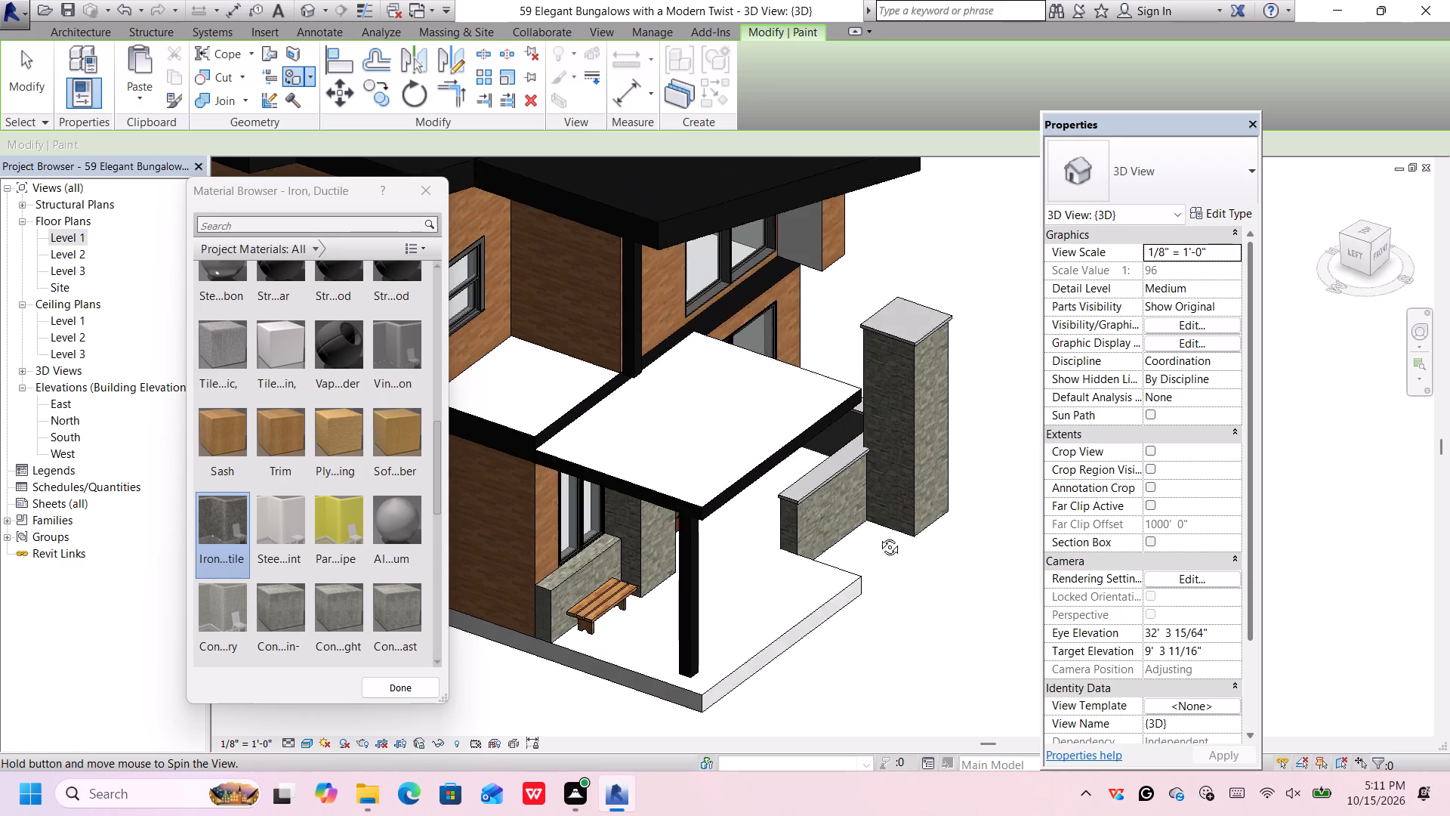
{"action": "middle_click_drag", "start_coordinate": [878, 536], "coordinate": [873, 512]}
{"action": "key", "text": "space"}
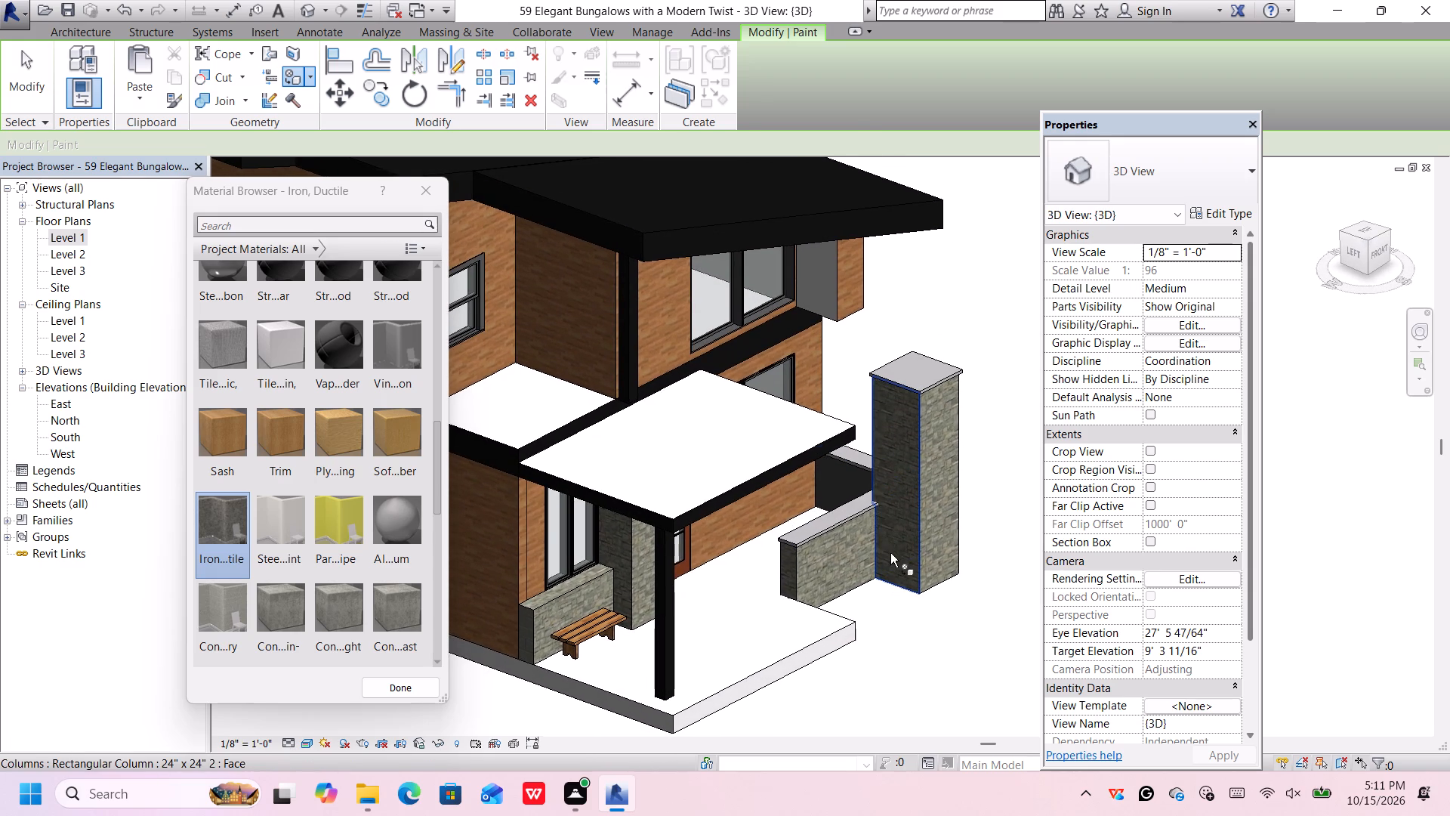
{"action": "scroll", "coordinate": [890, 553], "scroll_direction": "down", "scroll_amount": 4}
{"action": "middle_click_drag", "start_coordinate": [896, 595], "coordinate": [931, 604]}
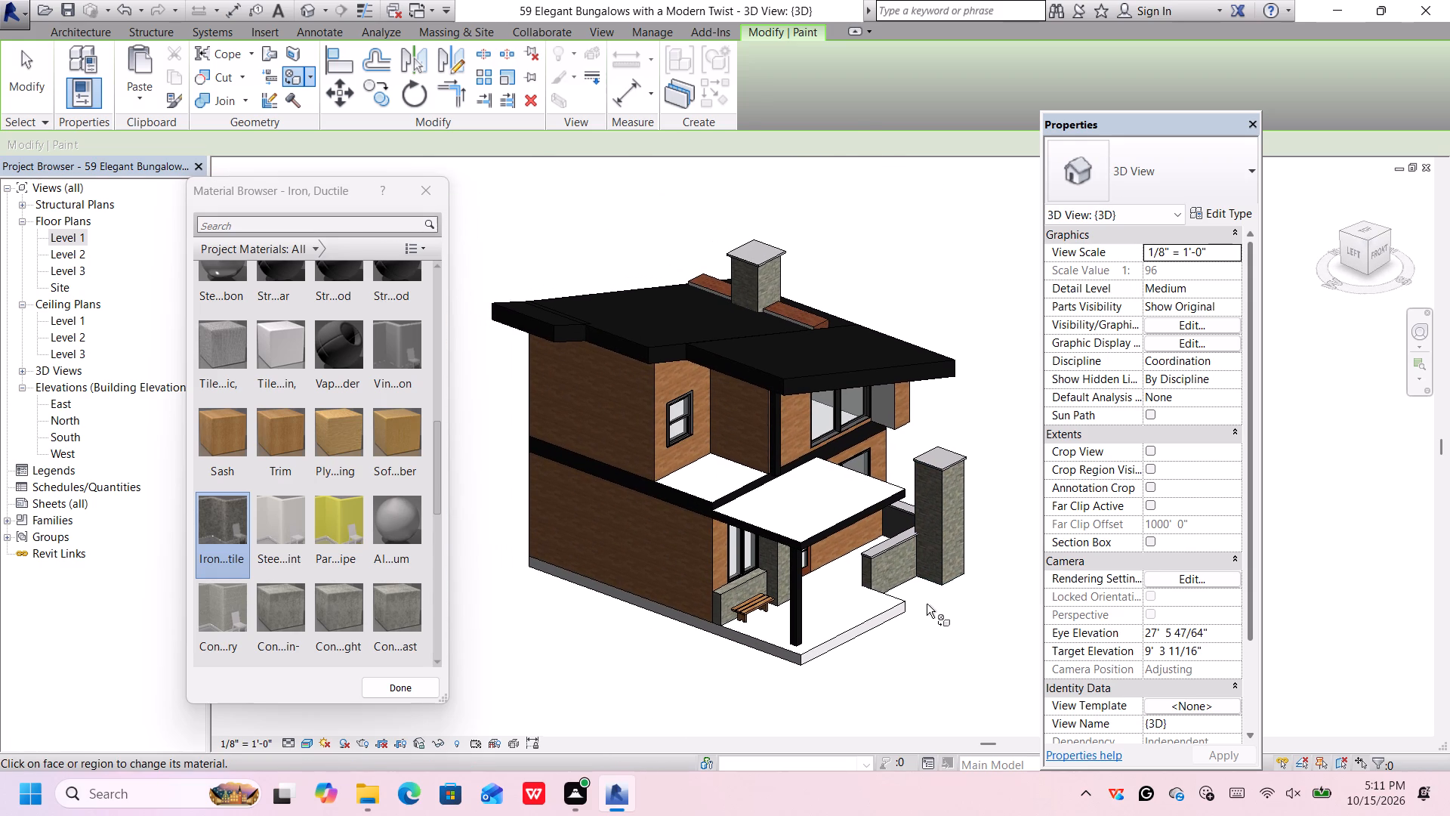
{"action": "key", "text": "space"}
{"action": "key", "text": "Escape"}
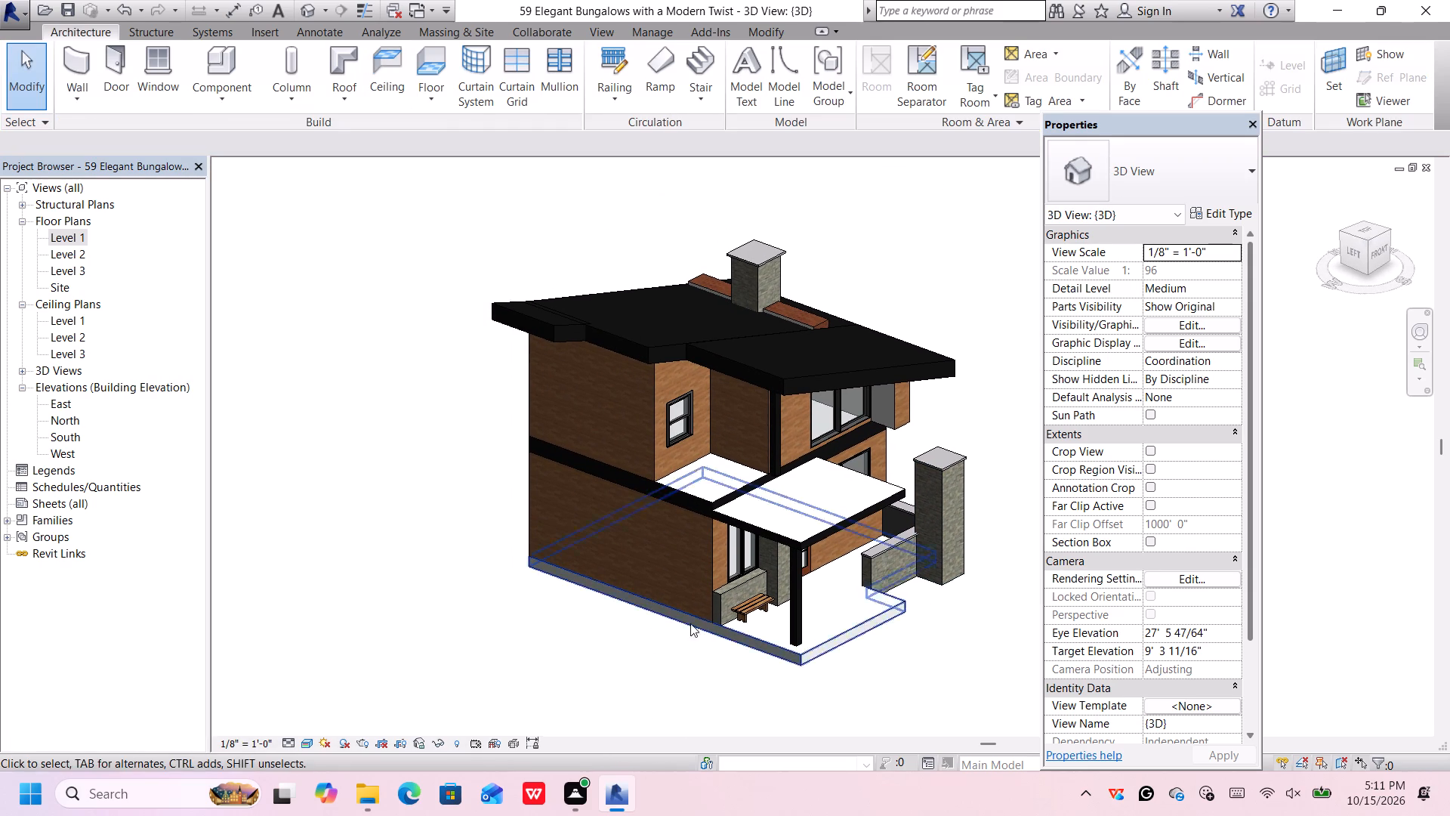
Create a Generic - 12" 2 floor slab on Level 1, offset 7' 0", as a rectangle about 6'-4" by 1'-3" over the low wall behind the bench.
{"action": "scroll", "coordinate": [709, 602], "scroll_direction": "up", "scroll_amount": 6}
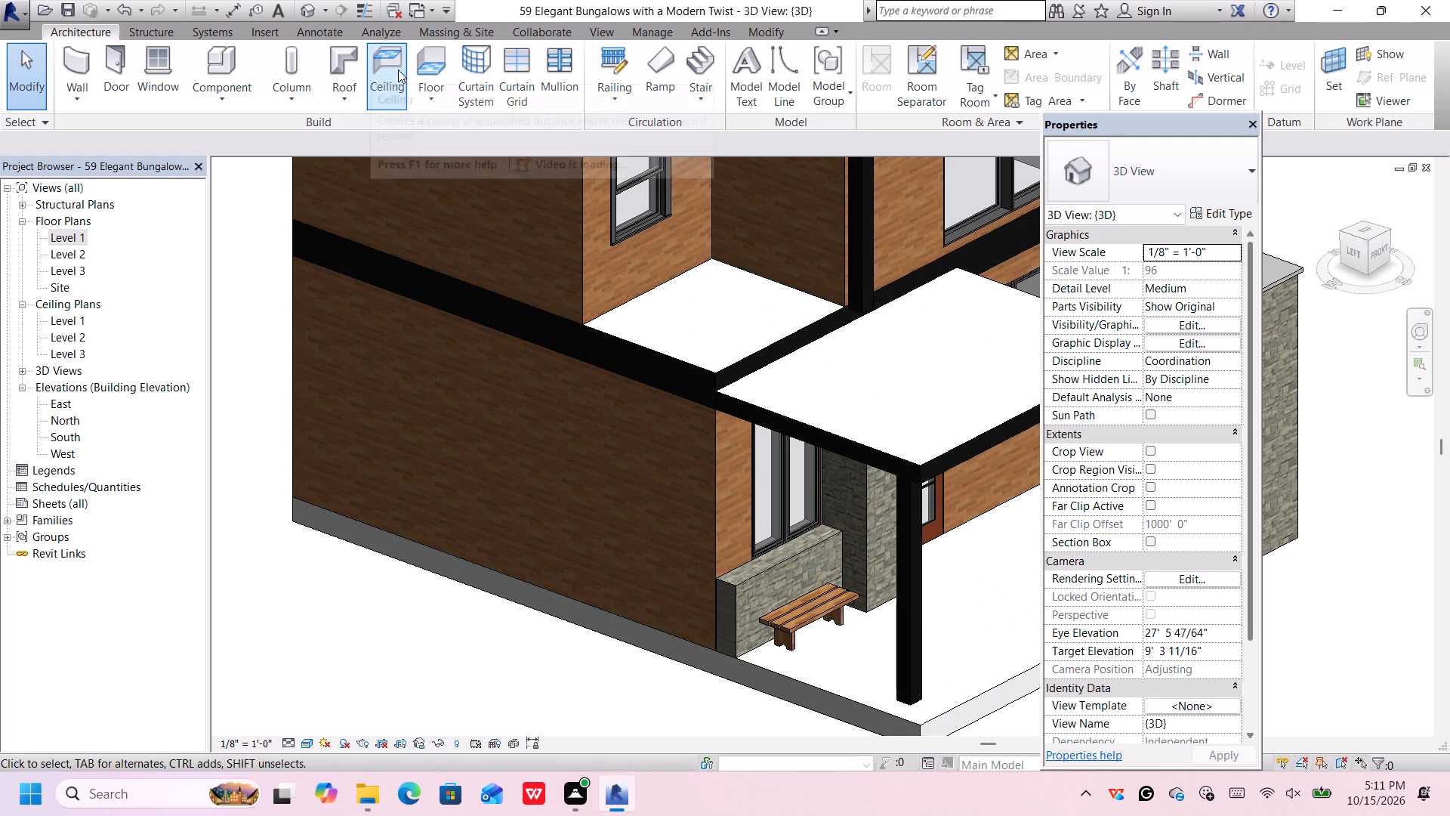
{"action": "left_click", "coordinate": [433, 65]}
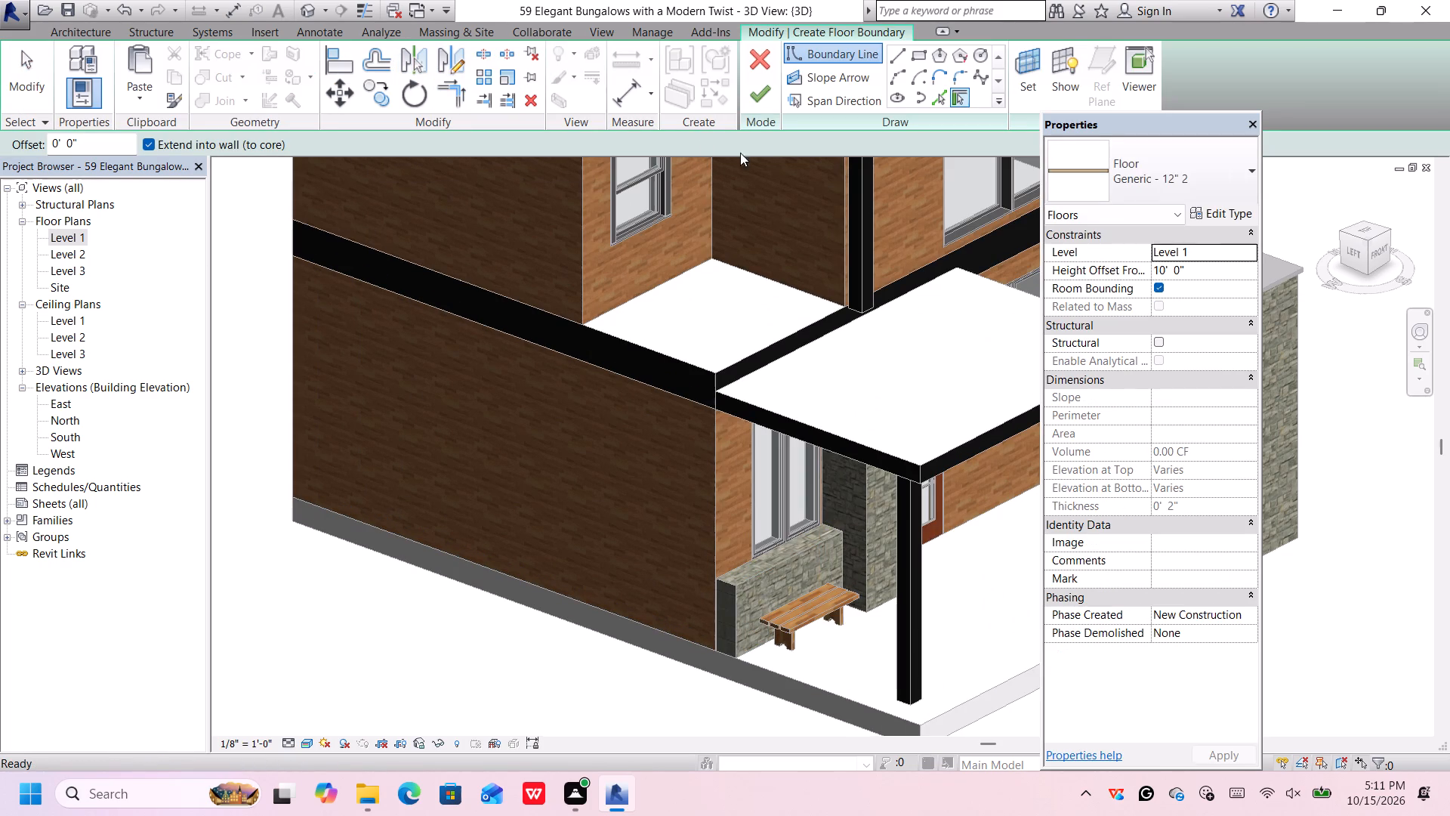
{"action": "scroll", "coordinate": [751, 542], "scroll_direction": "up", "scroll_amount": 6}
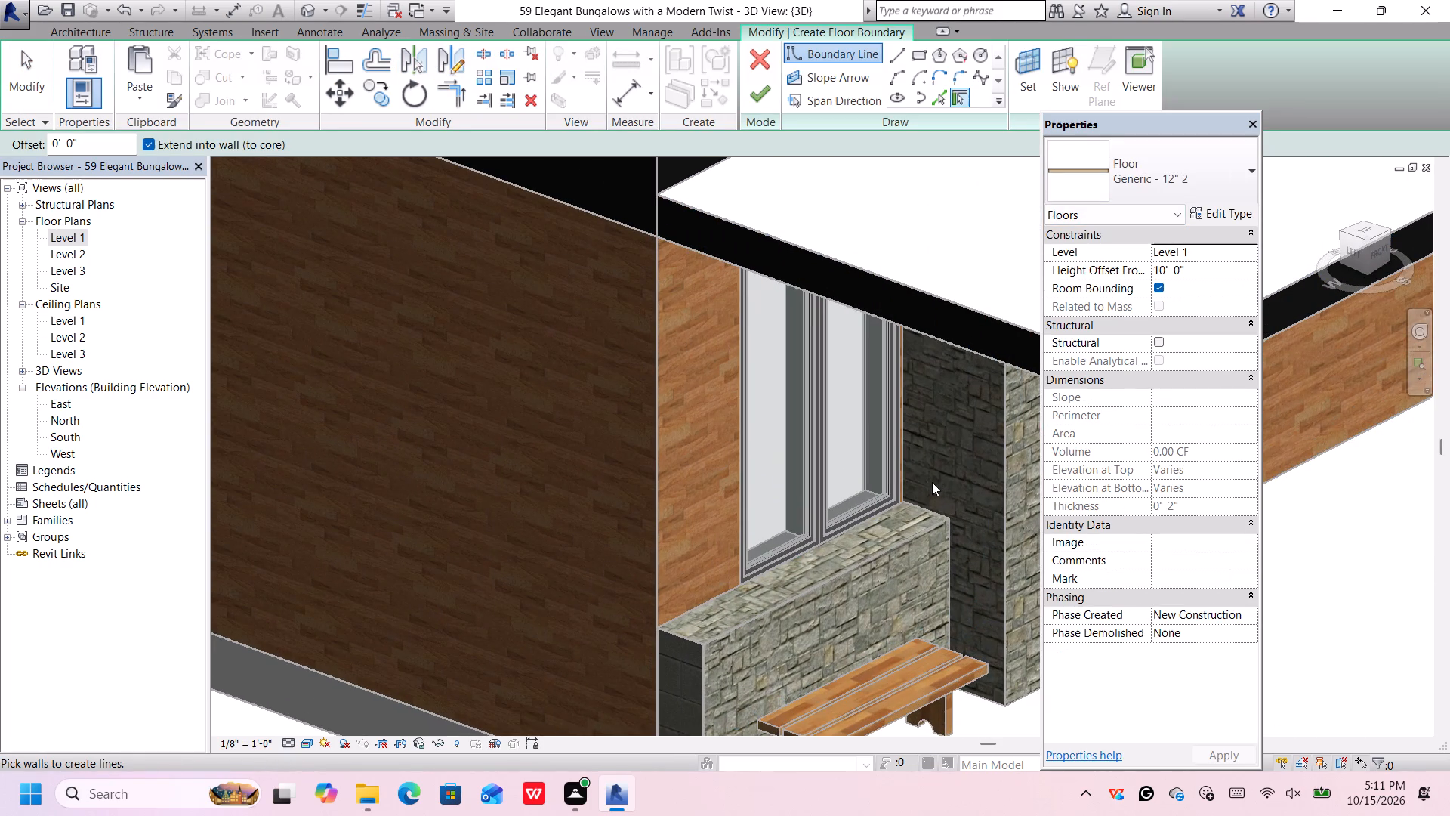
{"action": "scroll", "coordinate": [920, 490], "scroll_direction": "down", "scroll_amount": 3}
{"action": "middle_click_drag", "start_coordinate": [917, 487], "coordinate": [683, 467]}
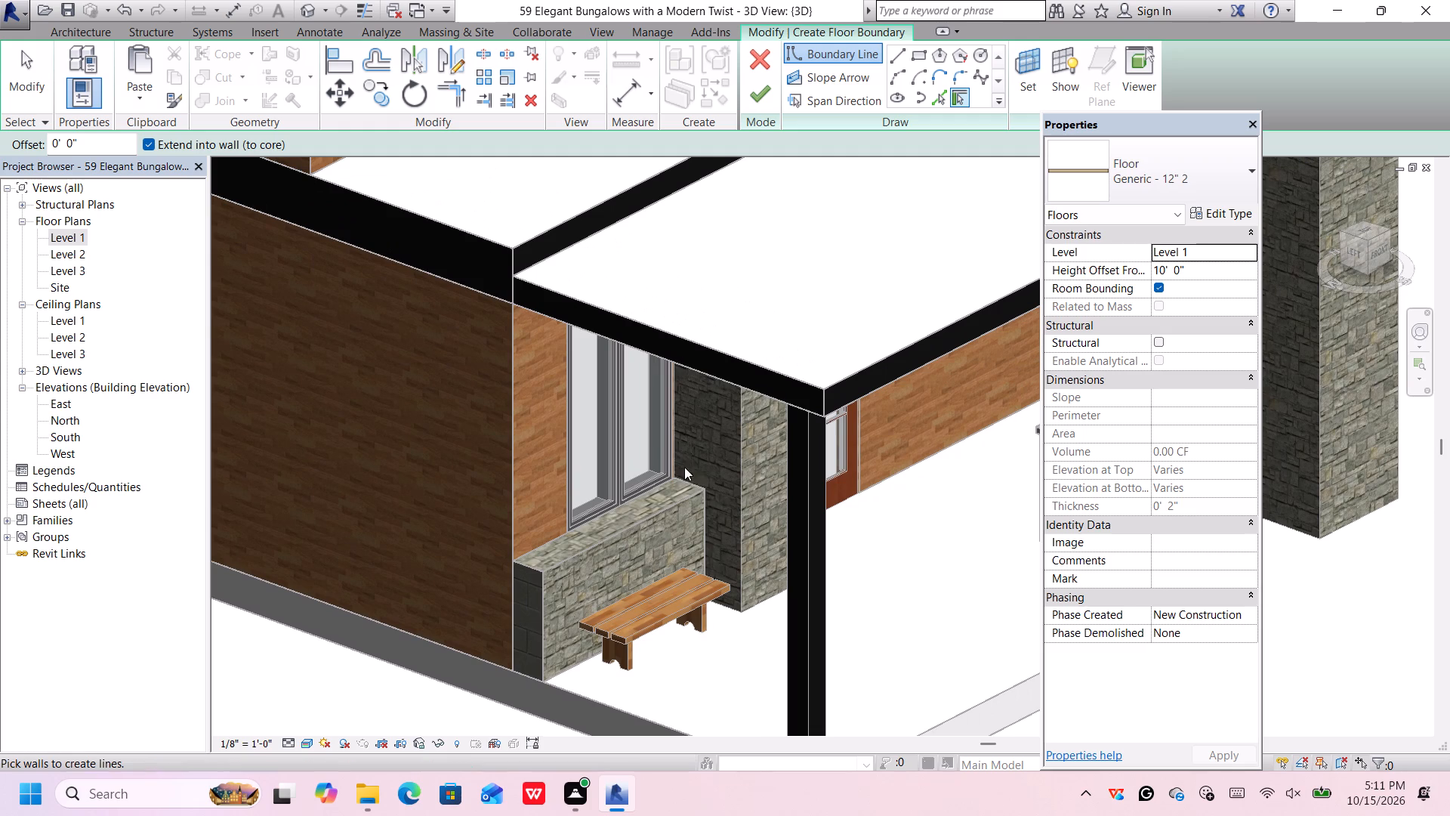
{"action": "left_click", "coordinate": [1218, 267]}
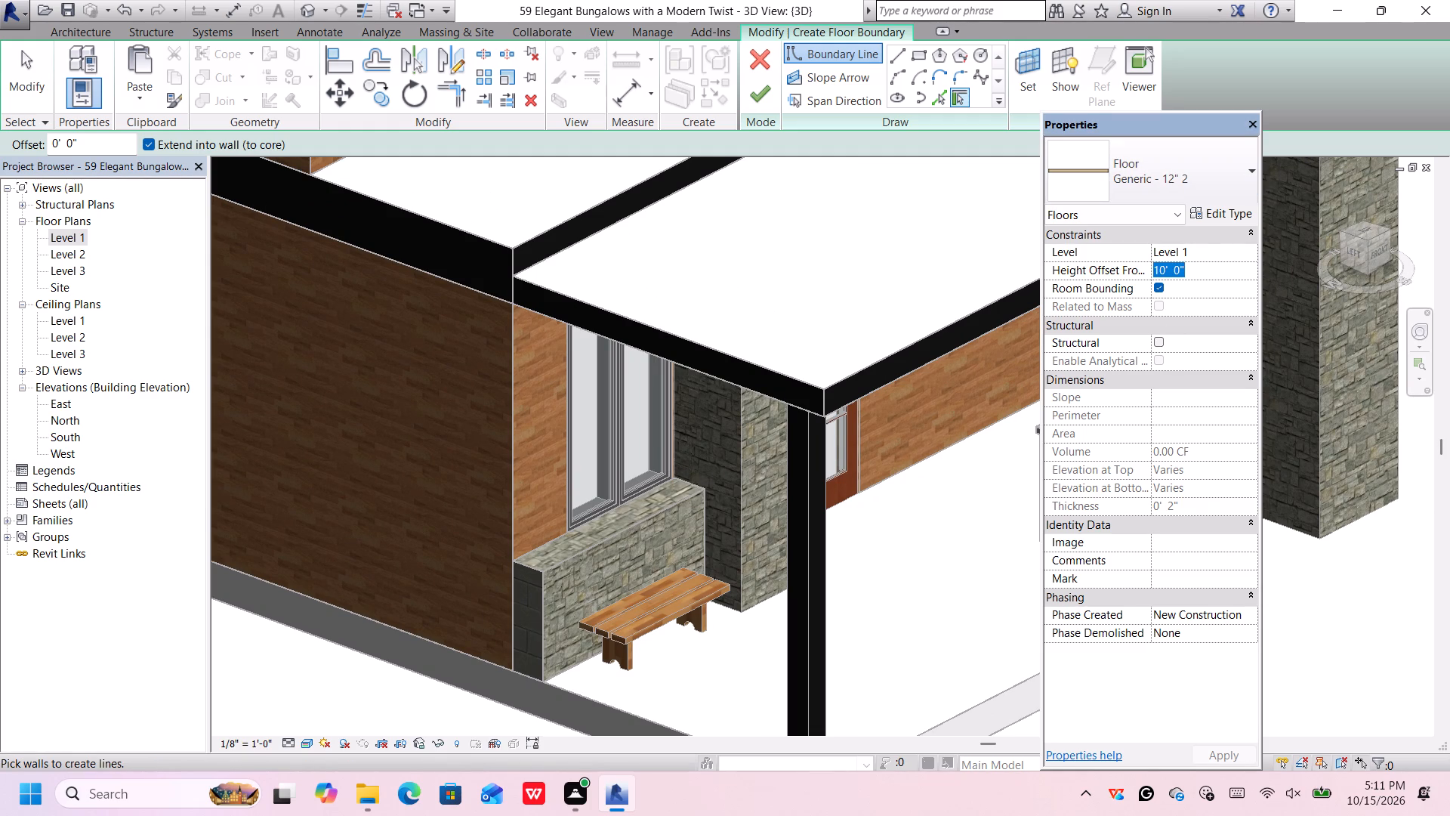
{"action": "key", "text": "BackSpace"}
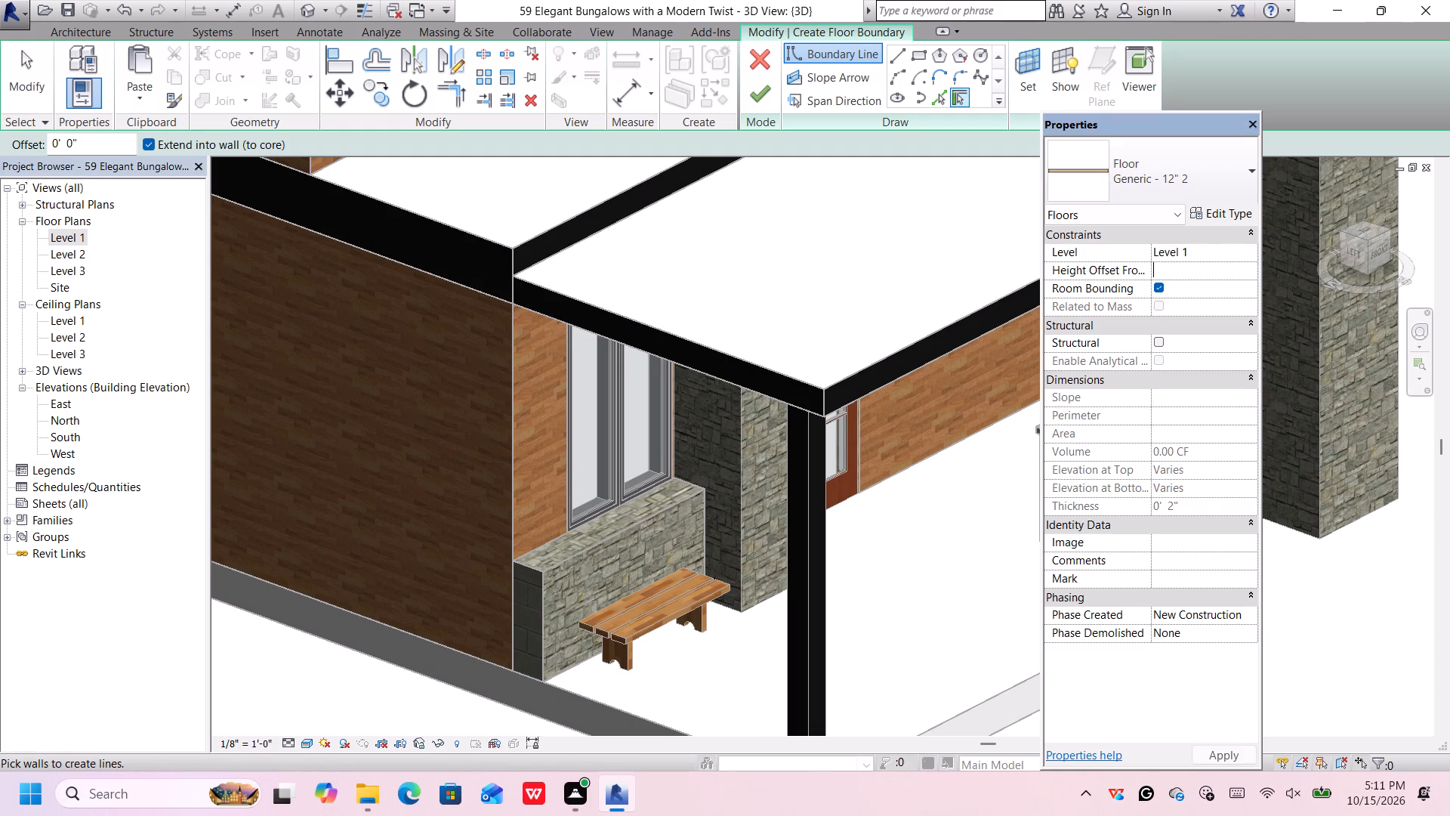
{"action": "type", "text": "7'"}
{"action": "key", "text": "Return"}
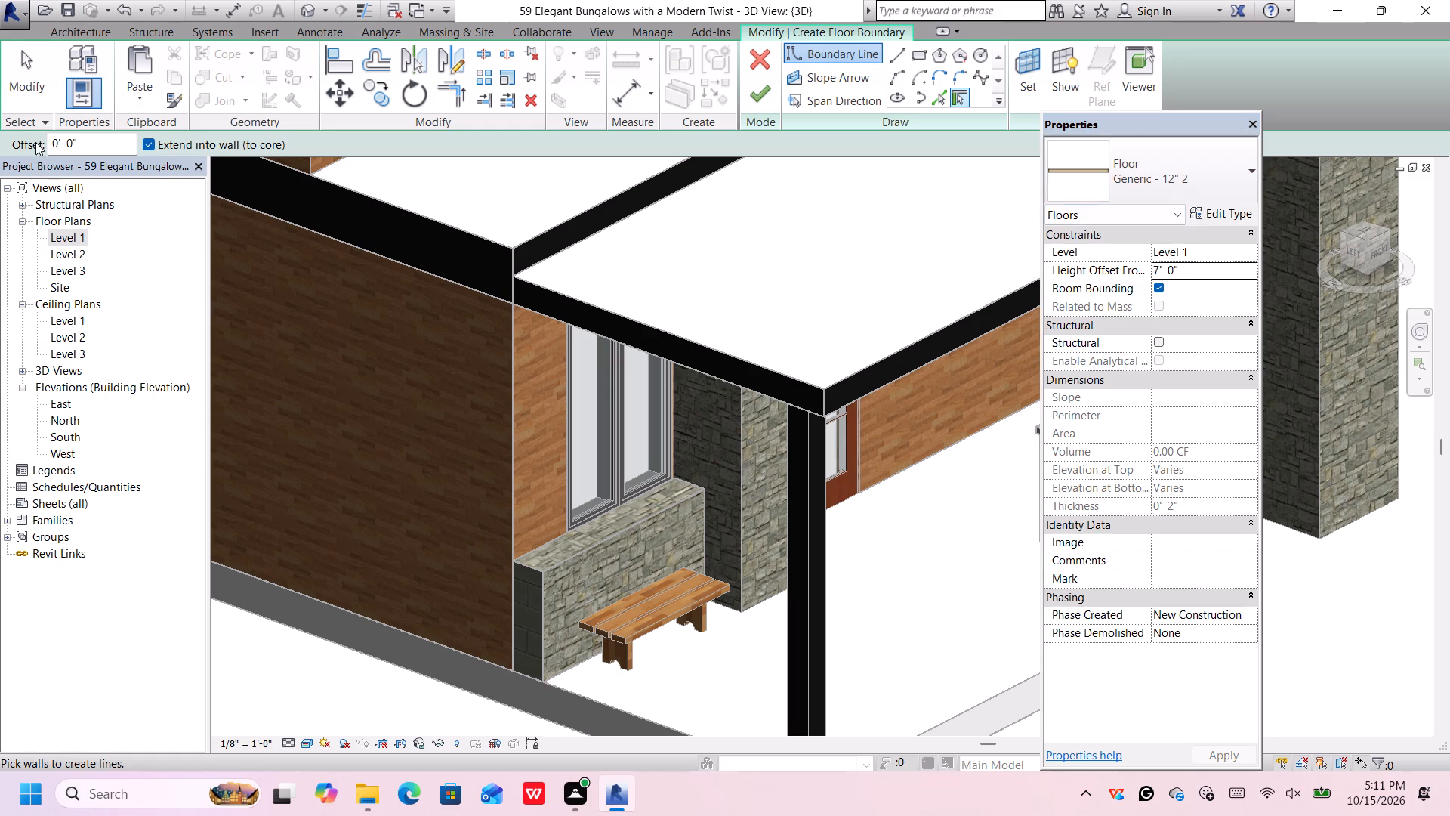
{"action": "double_click", "coordinate": [72, 234]}
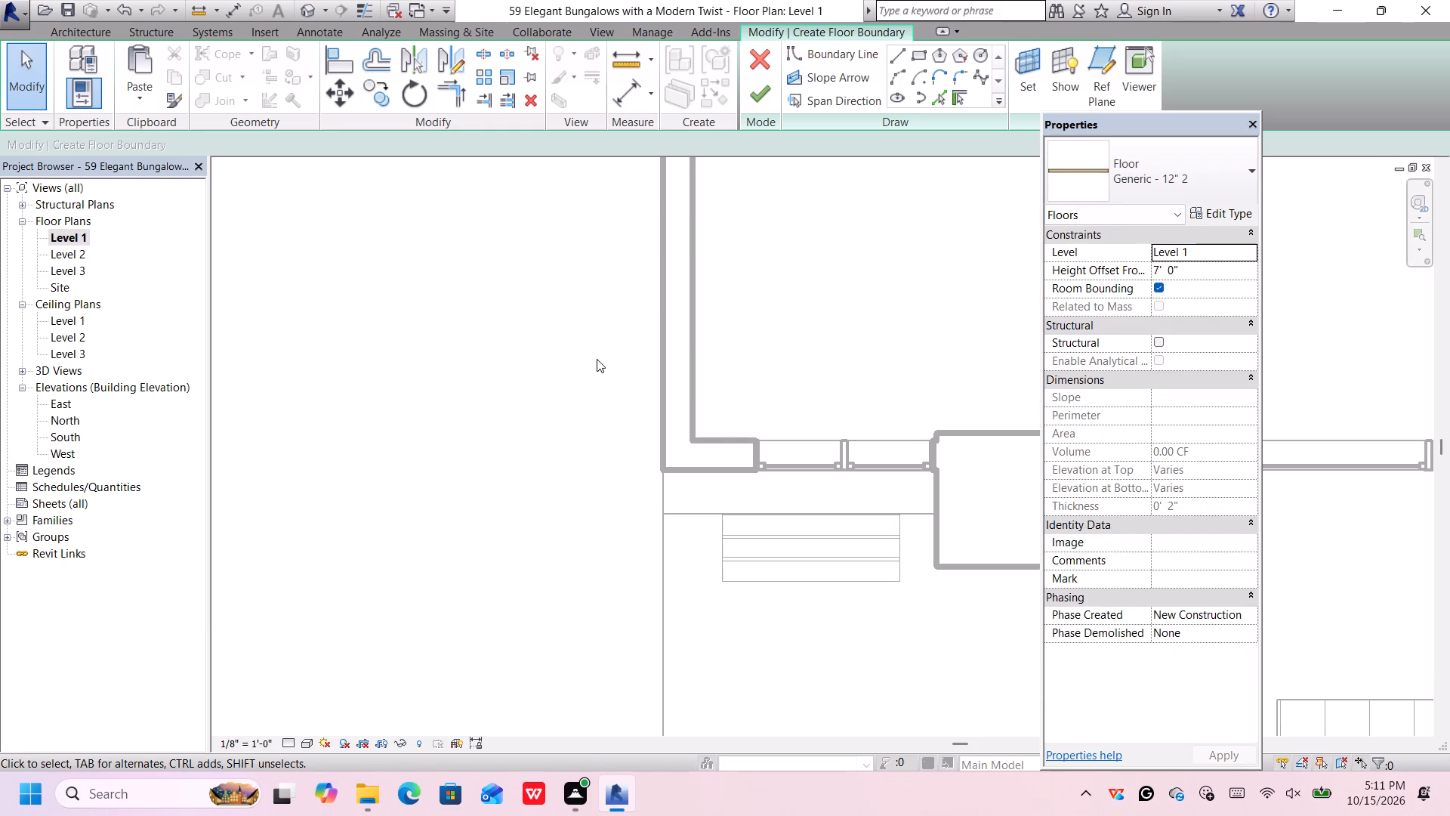
{"action": "scroll", "coordinate": [709, 433], "scroll_direction": "down", "scroll_amount": 1}
{"action": "middle_click_drag", "start_coordinate": [764, 489], "coordinate": [472, 403]}
{"action": "left_click", "coordinate": [924, 52]}
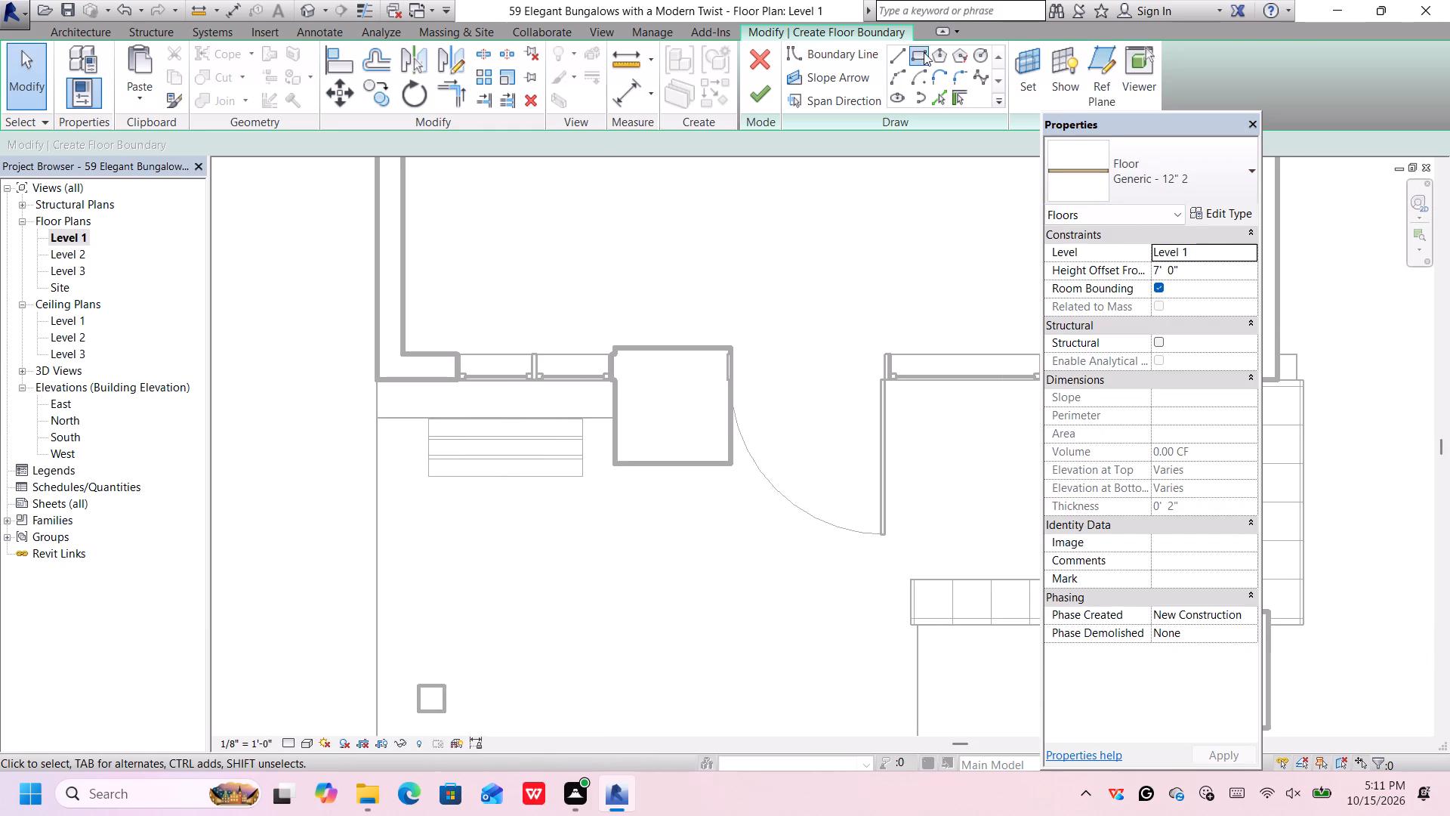
{"action": "scroll", "coordinate": [548, 369], "scroll_direction": "up", "scroll_amount": 5}
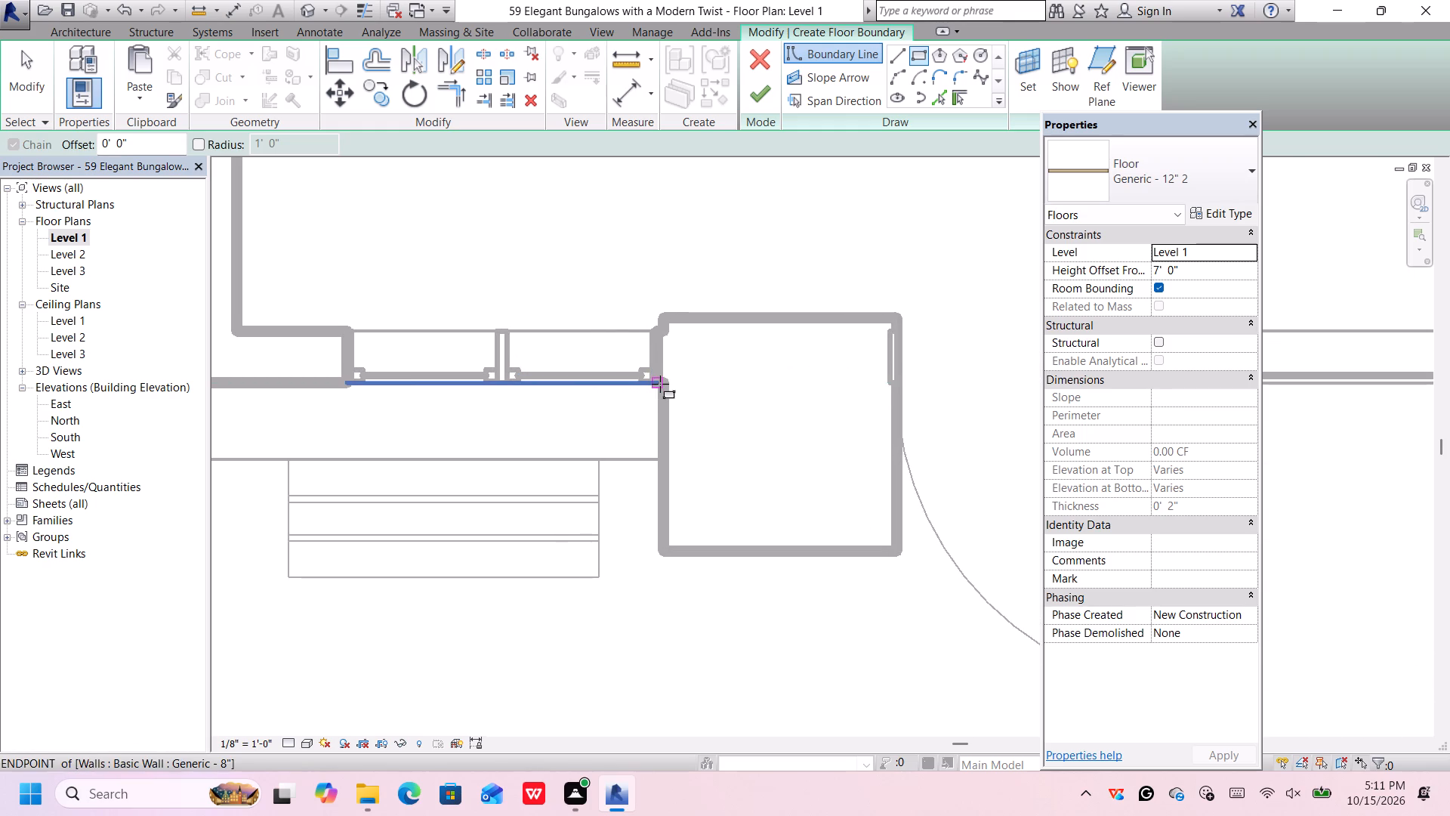
{"action": "left_click", "coordinate": [654, 385]}
{"action": "scroll", "coordinate": [566, 441], "scroll_direction": "down", "scroll_amount": 5}
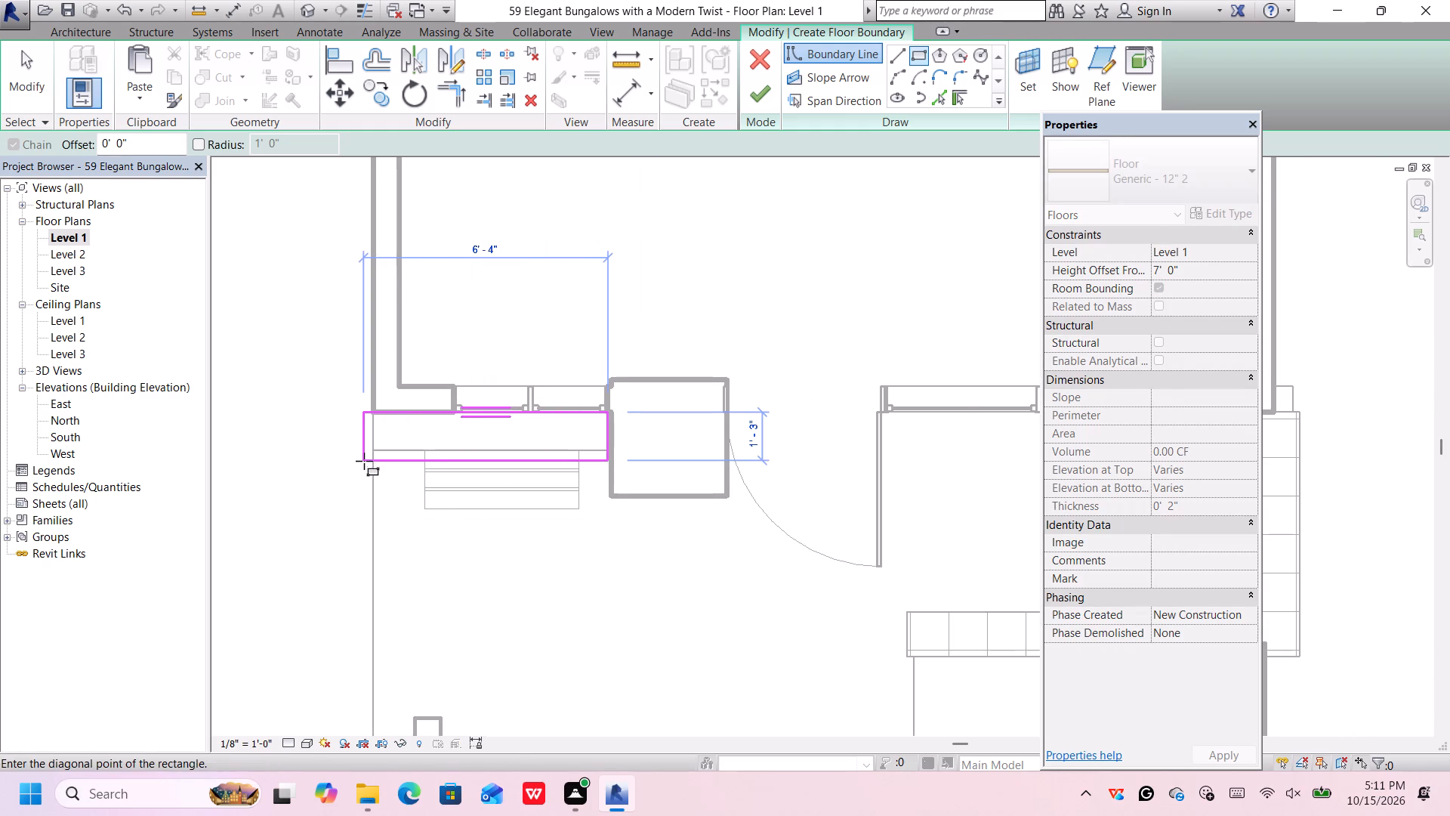
{"action": "scroll", "coordinate": [364, 461], "scroll_direction": "up", "scroll_amount": 1}
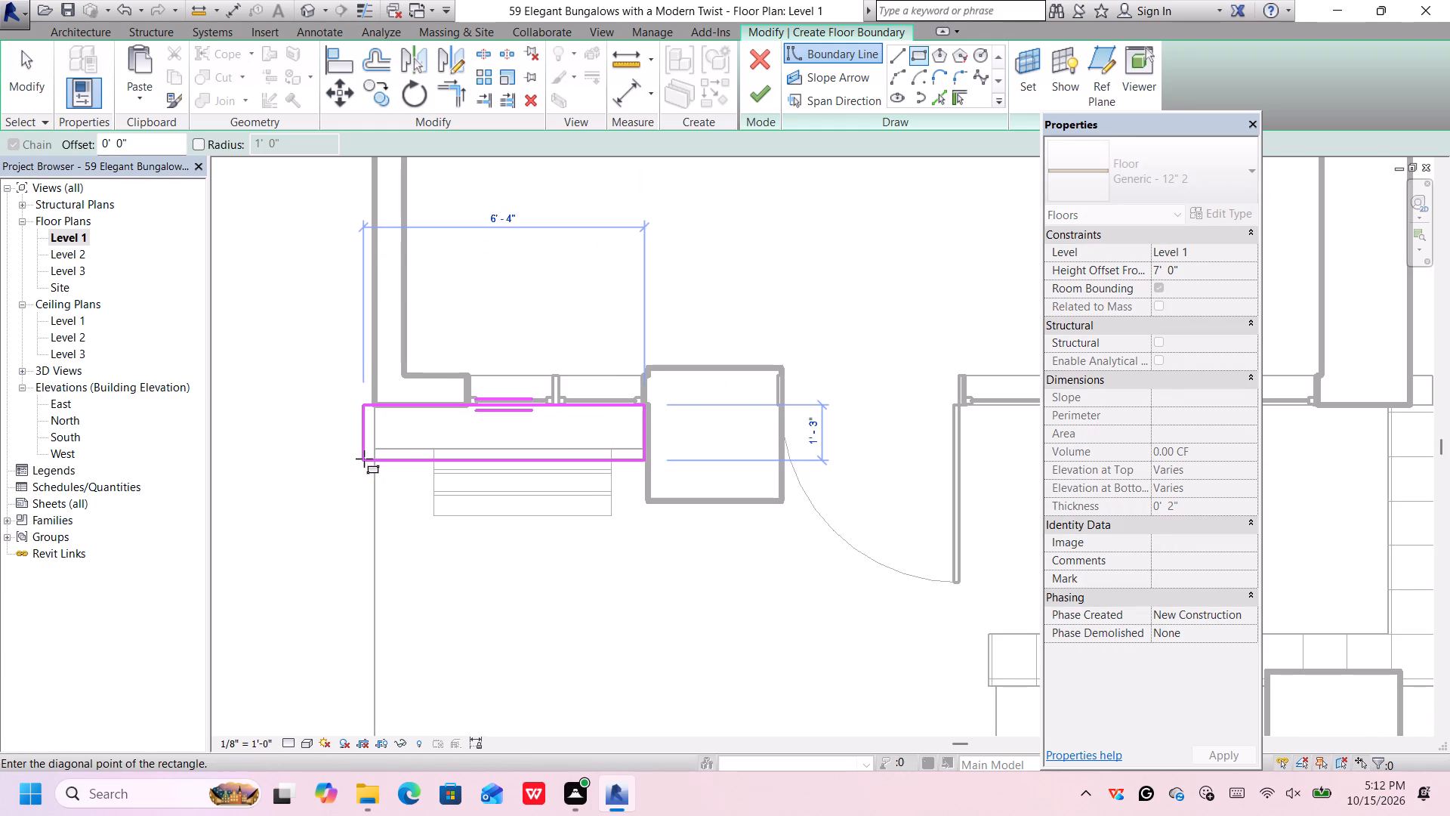
{"action": "left_click", "coordinate": [363, 459]}
{"action": "scroll", "coordinate": [443, 420], "scroll_direction": "down", "scroll_amount": 5}
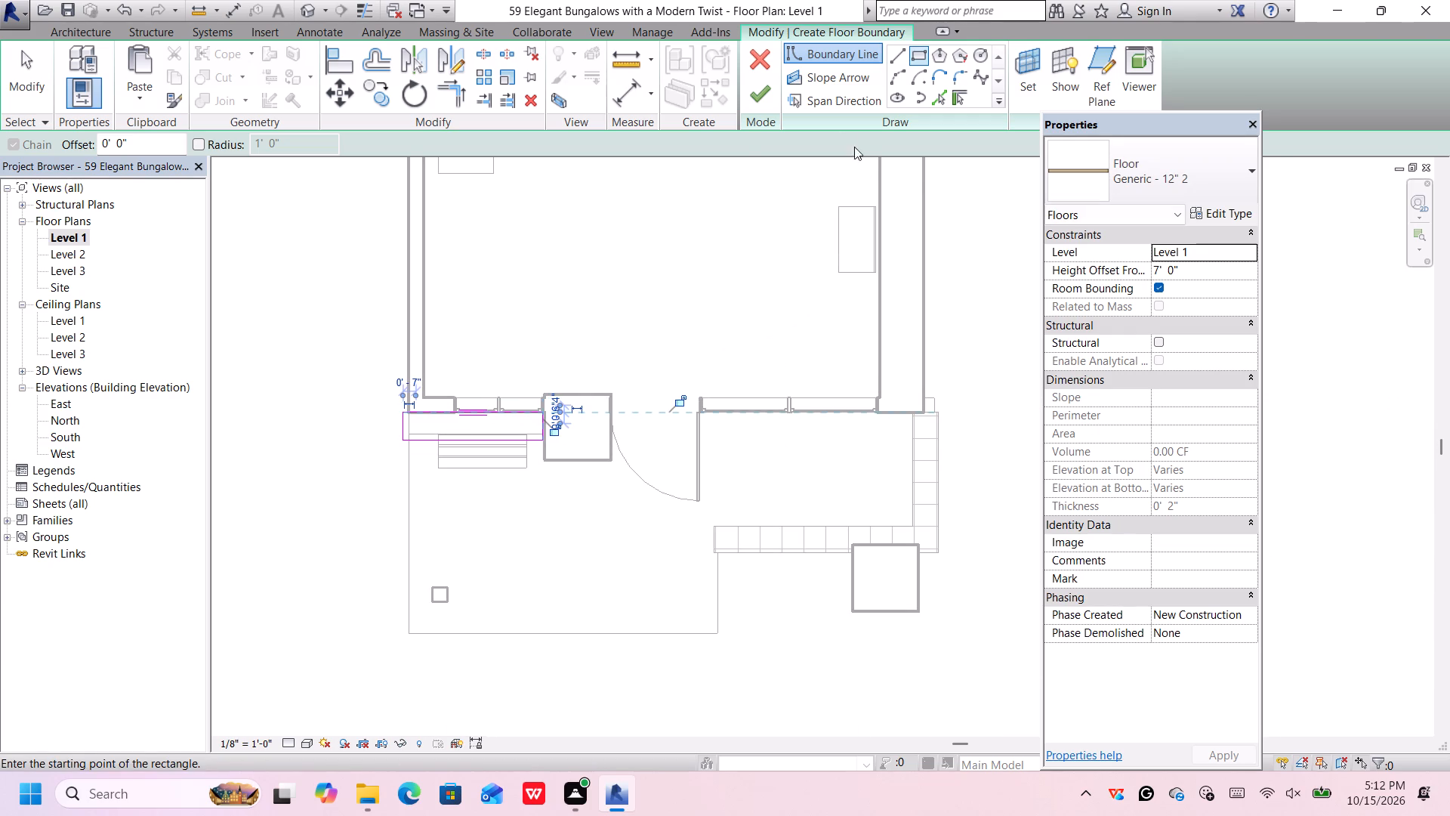
{"action": "left_click", "coordinate": [751, 90]}
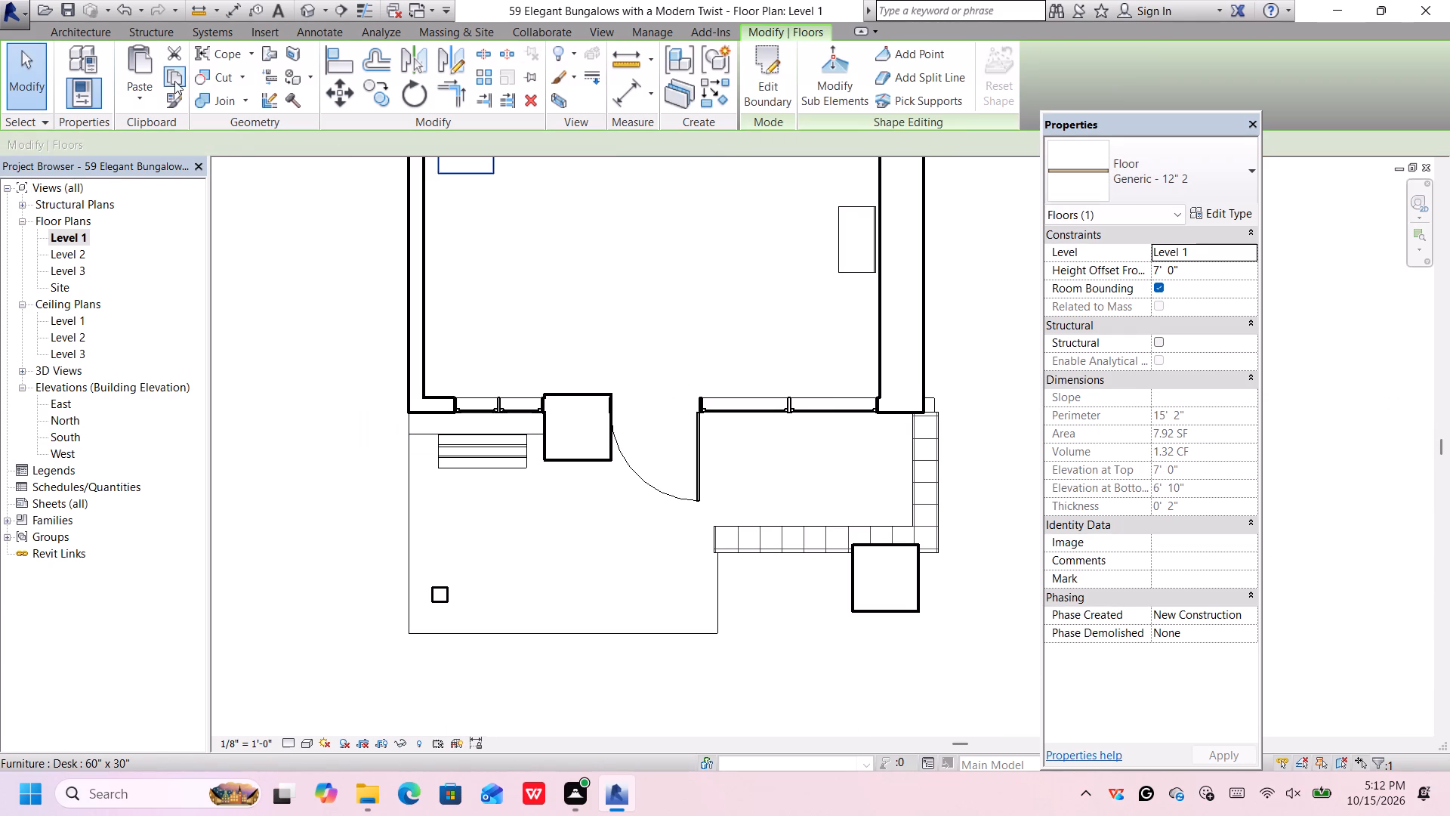
Set the height offset of the new slab above the porch bench wall to 3' 0".
{"action": "left_click", "coordinate": [305, 14]}
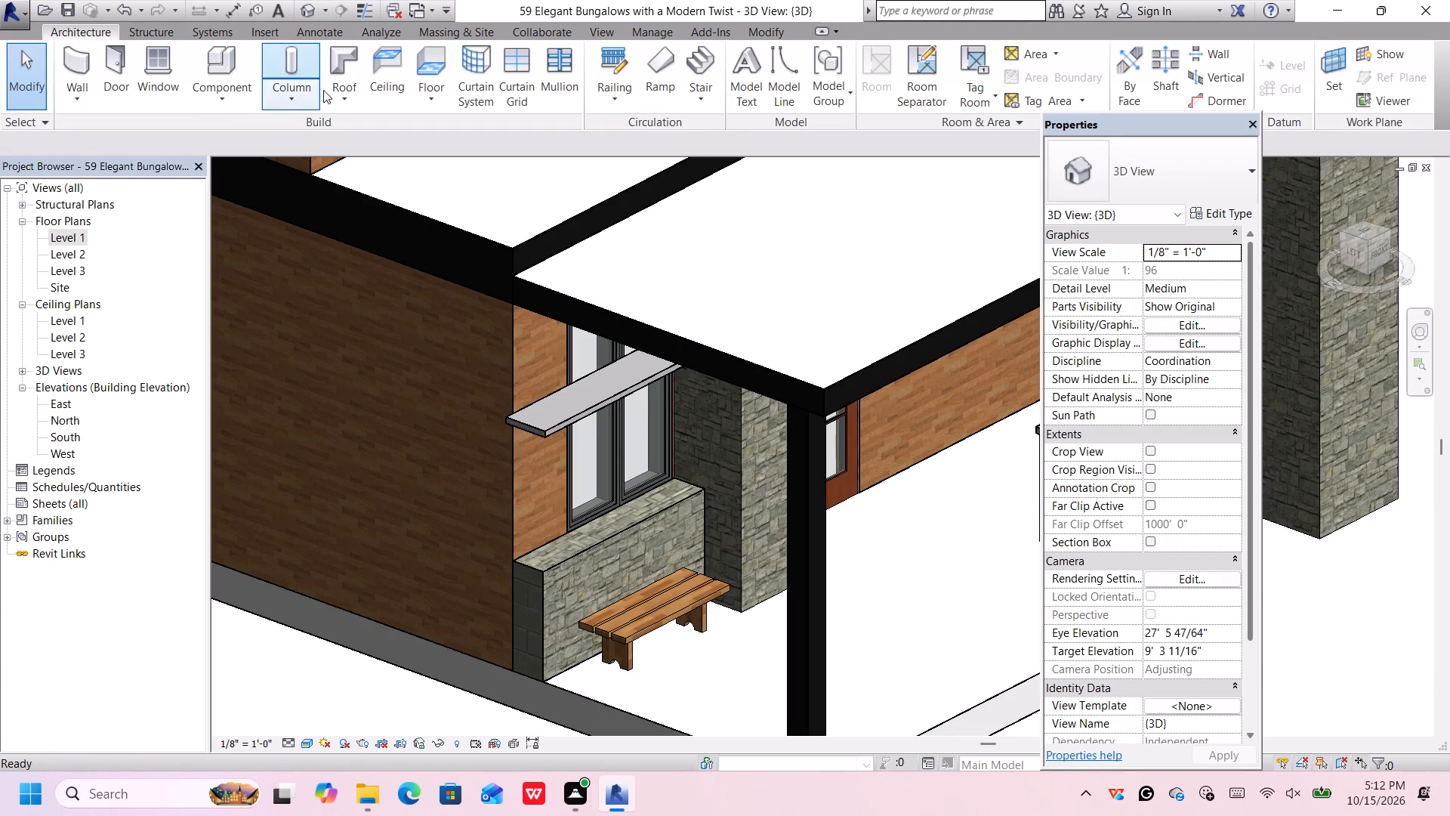
{"action": "left_click", "coordinate": [575, 403]}
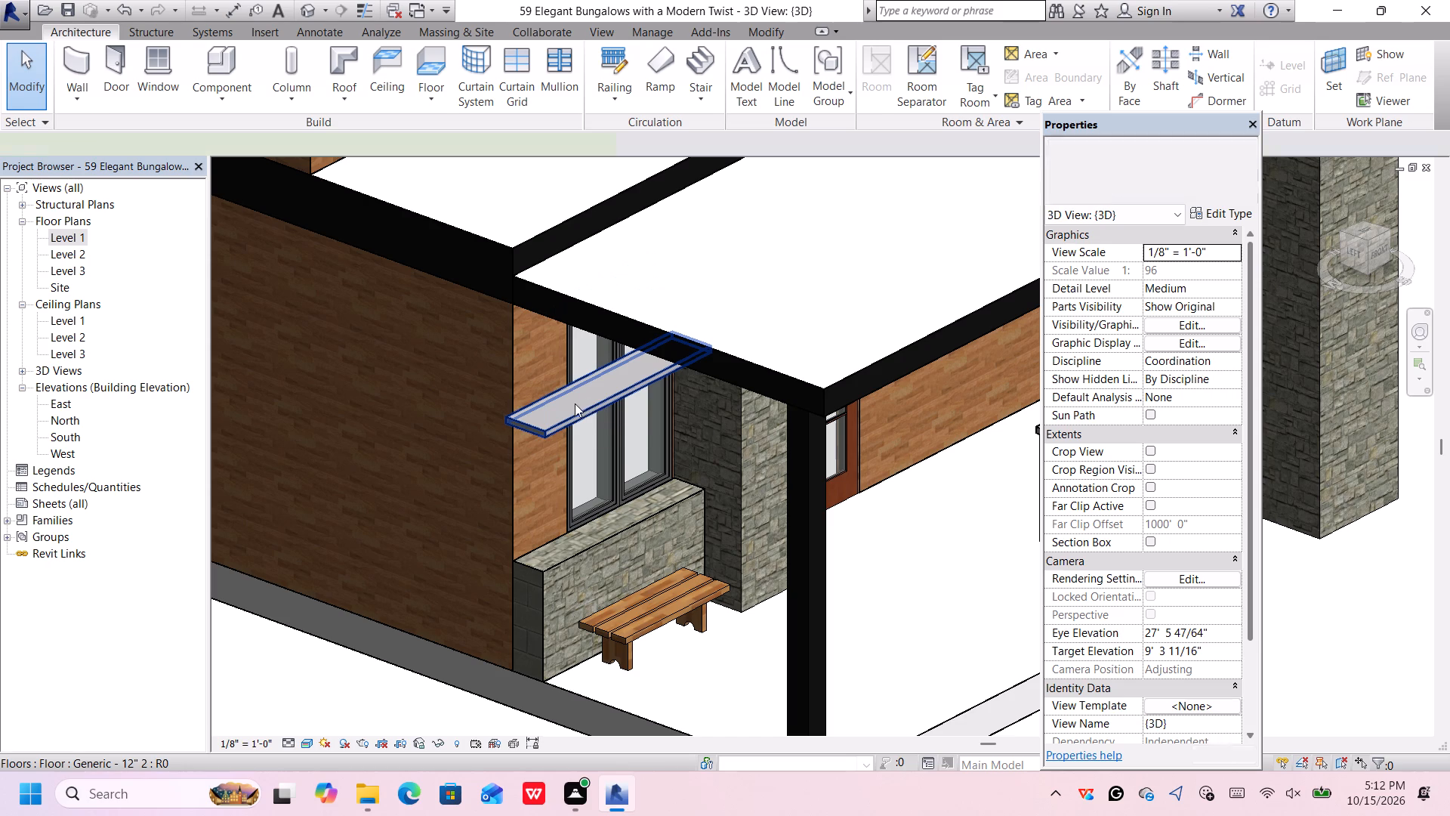
{"action": "left_click", "coordinate": [1183, 266]}
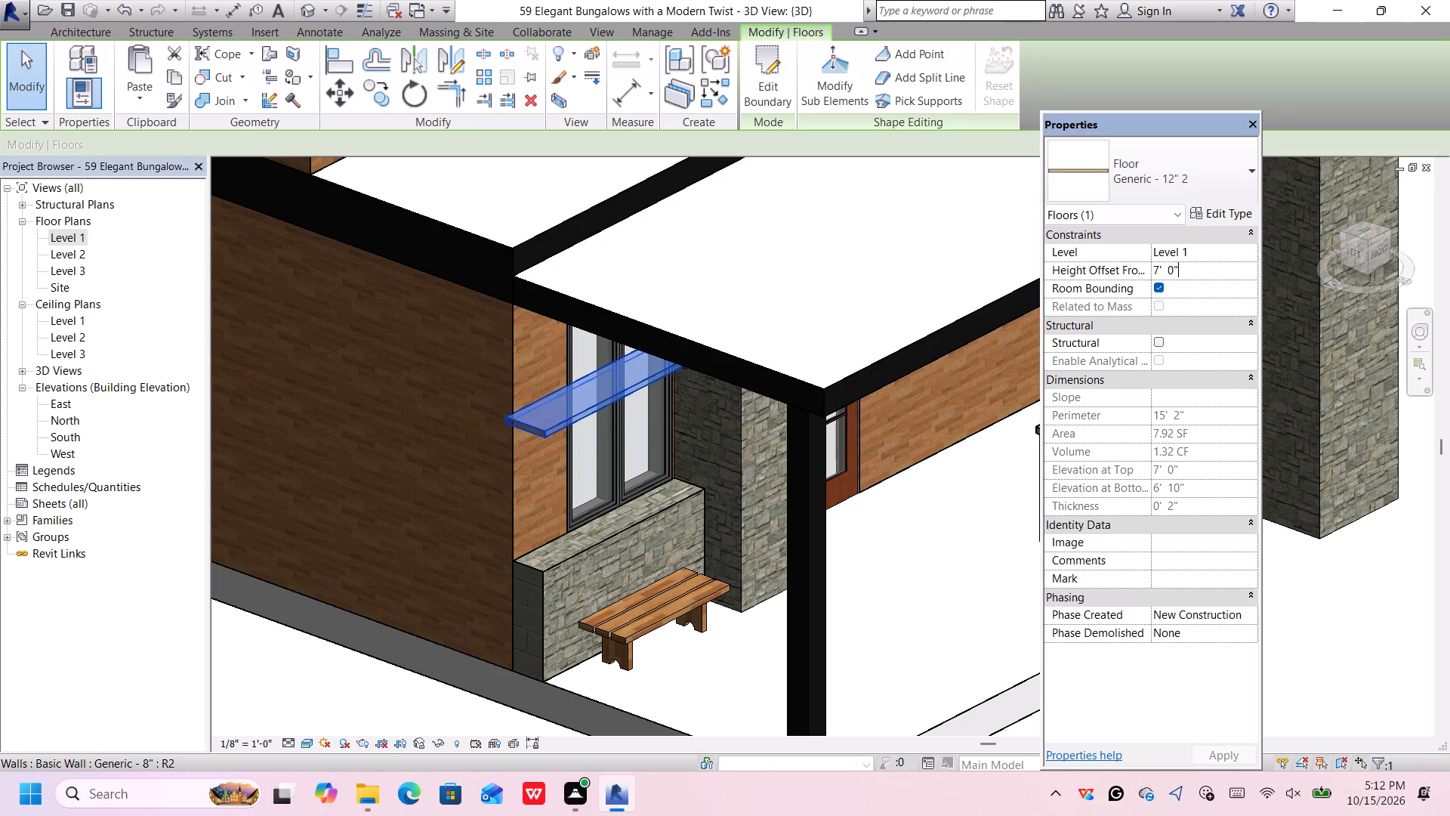
{"action": "key", "text": "BackSpace"}
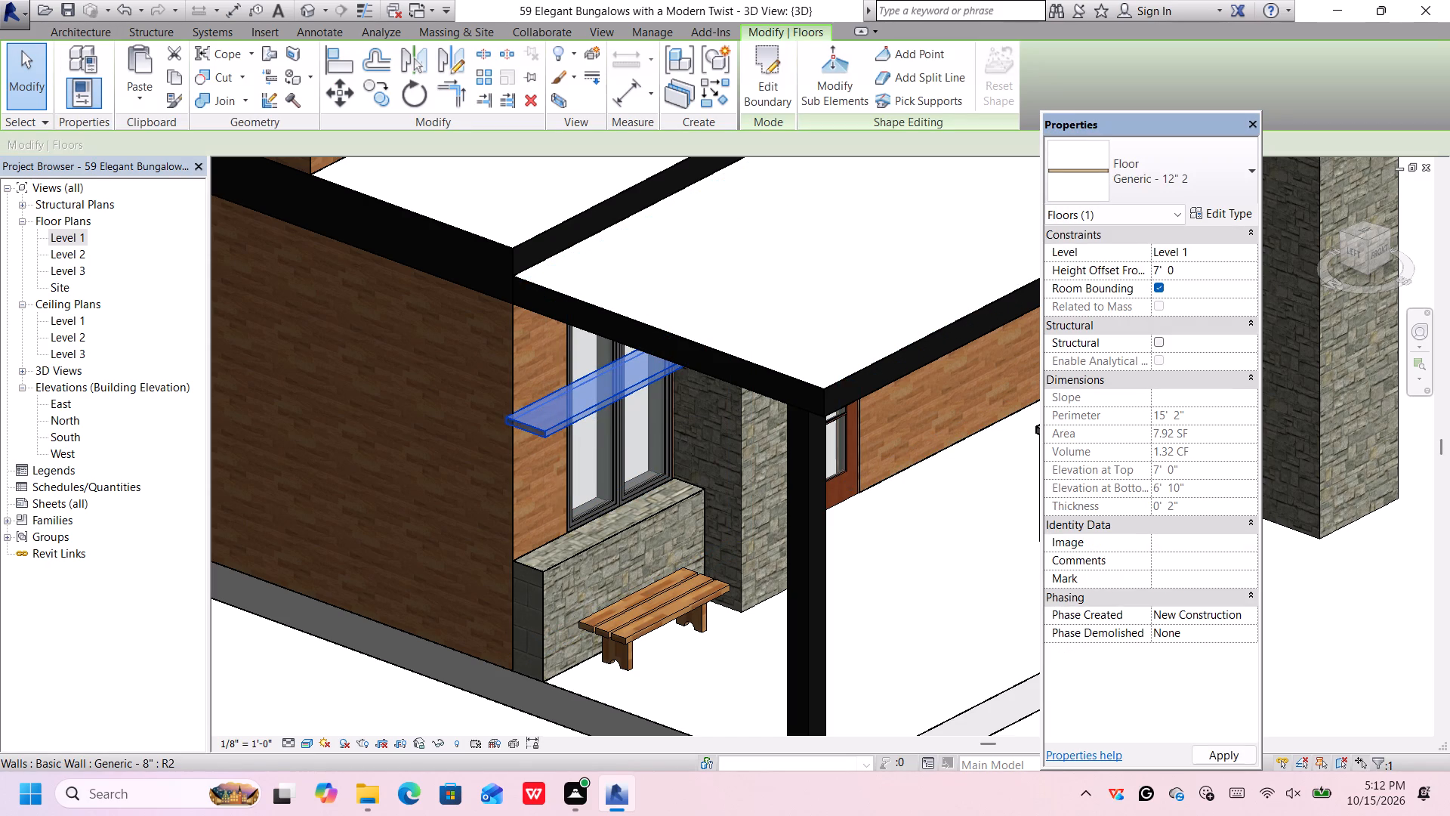
{"action": "key", "text": "BackSpace"}
{"action": "key", "text": "BackSpace"}
{"action": "key", "text": "BackSpace"}
{"action": "key", "text": "BackSpace"}
{"action": "key", "text": "BackSpace"}
{"action": "type", "text": "3'"}
{"action": "key", "text": "Return"}
{"action": "key", "text": "Return"}
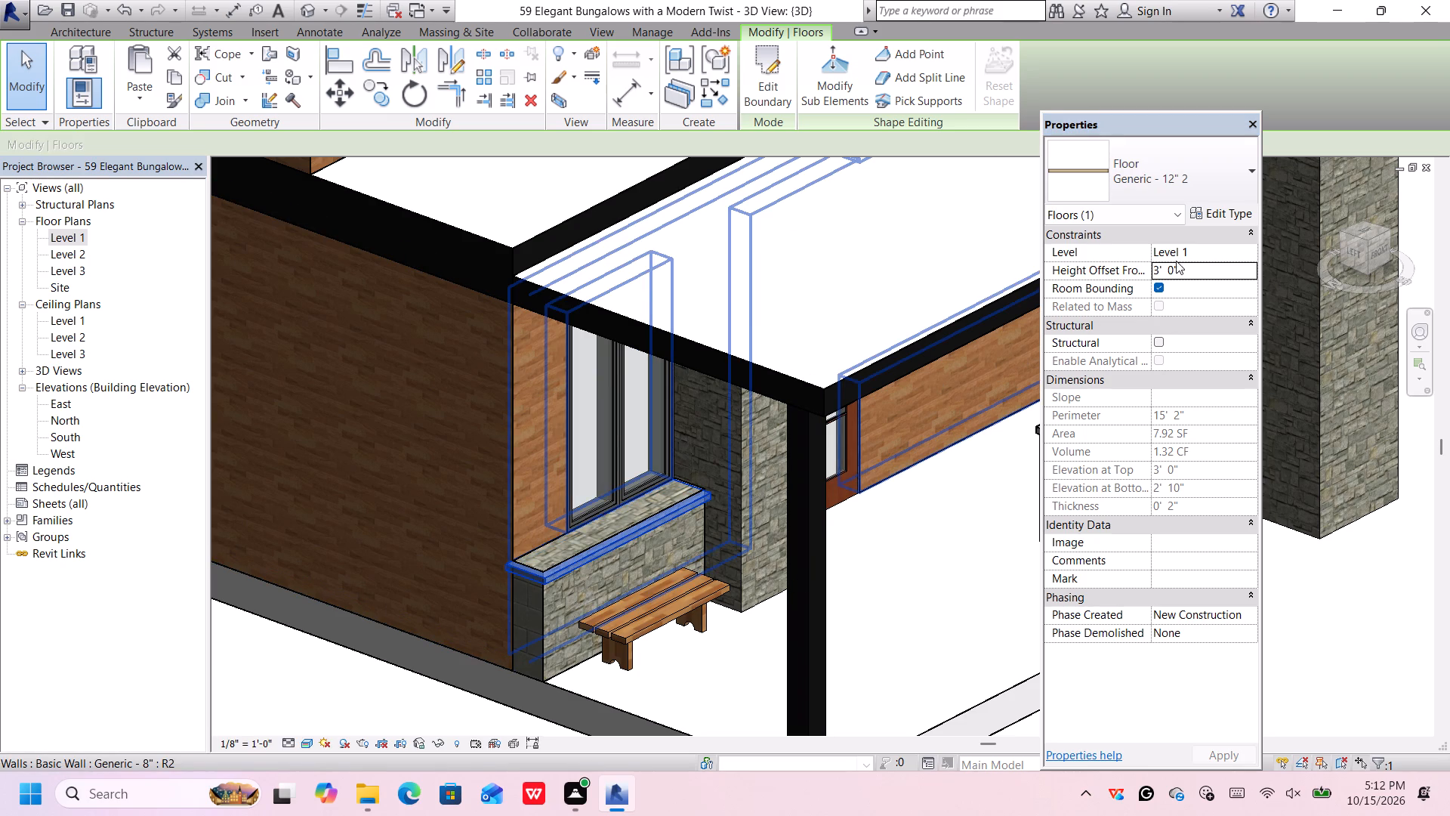
Set the slab's height offset to 3' 2" so it caps the low stone wall behind the bench.
{"action": "left_click", "coordinate": [1175, 264]}
{"action": "key", "text": "BackSpace"}
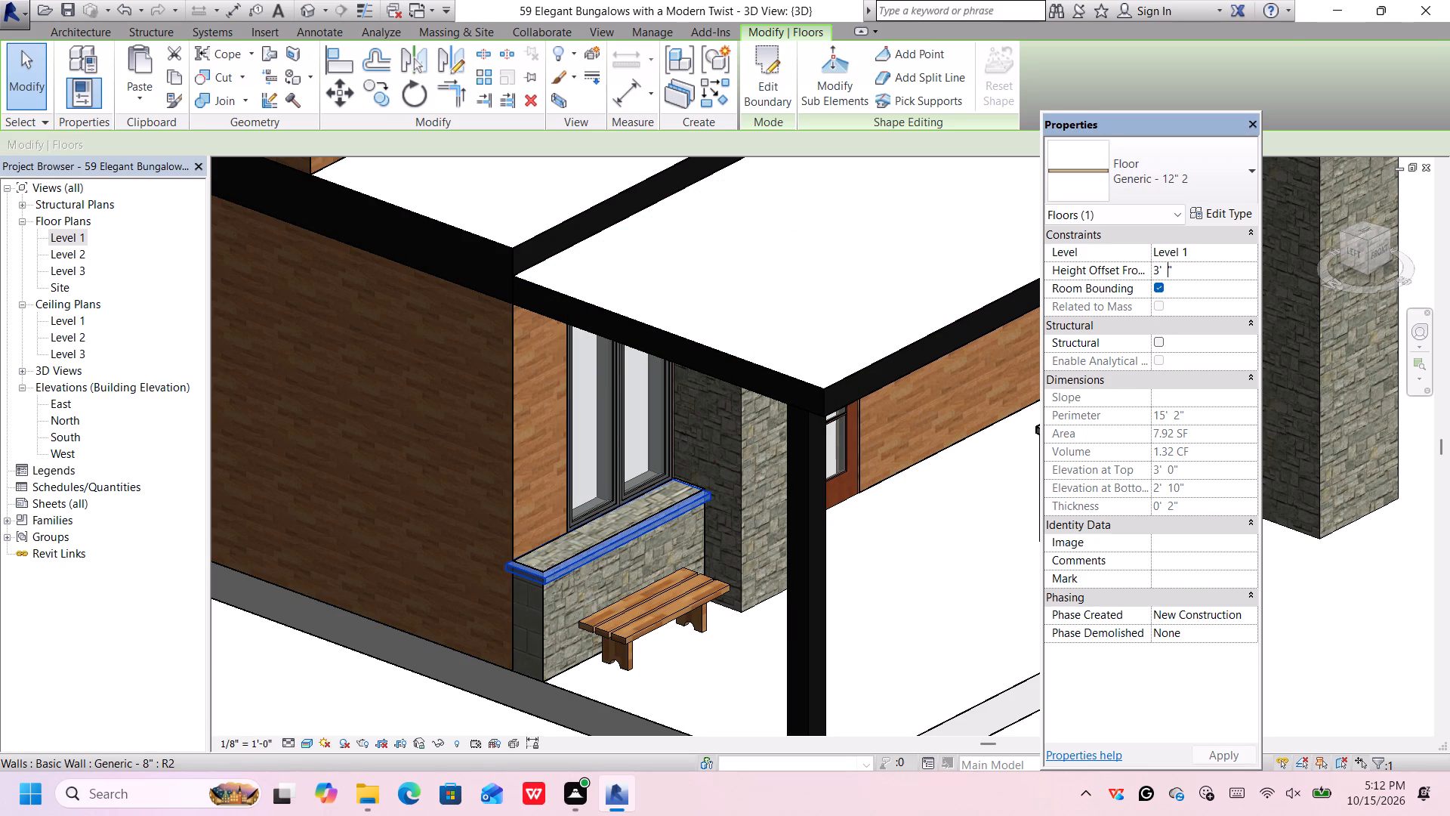
{"action": "key", "text": "2"}
{"action": "key", "text": "Return"}
{"action": "key", "text": "Return"}
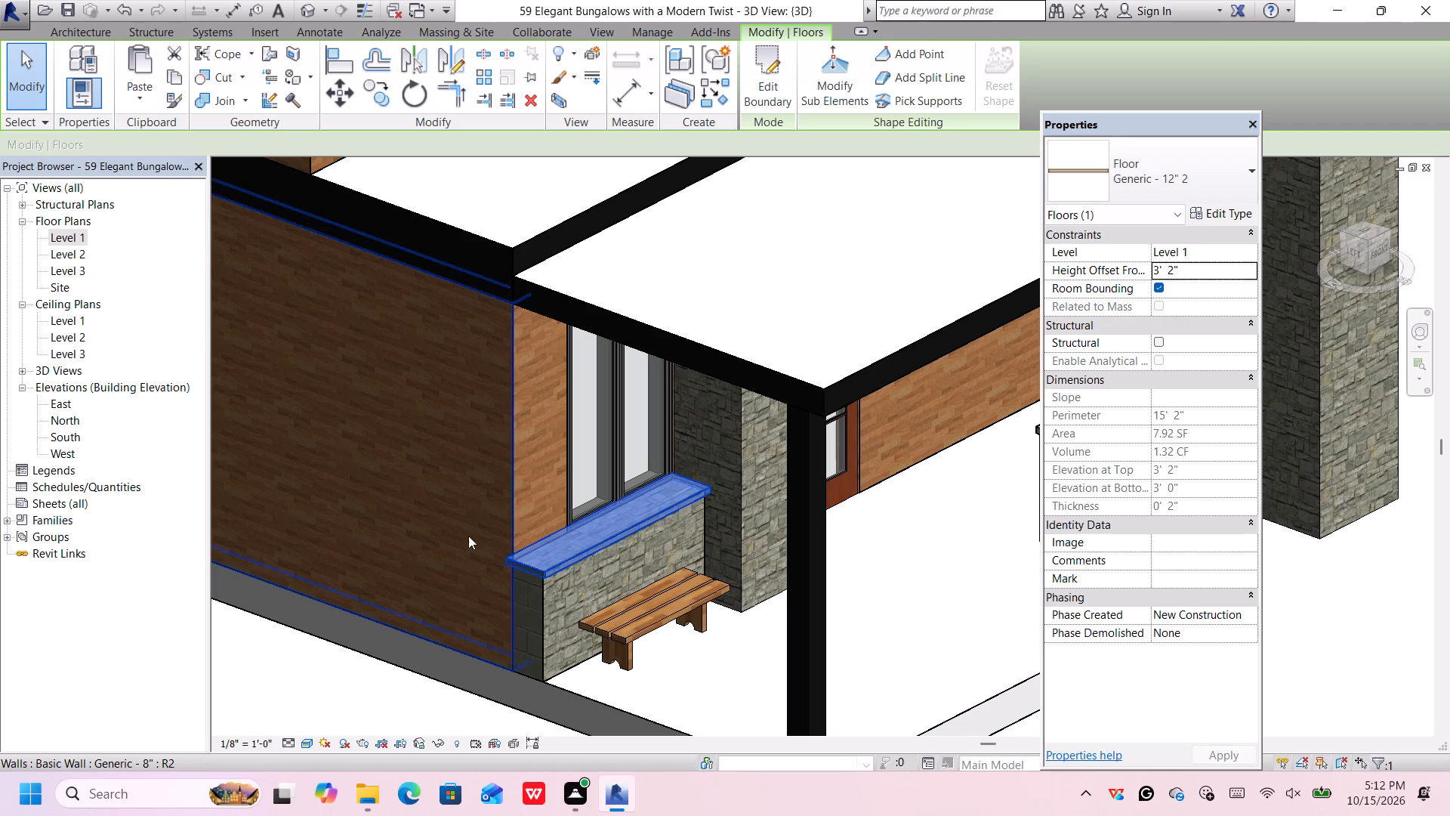
{"action": "left_click", "coordinate": [421, 717]}
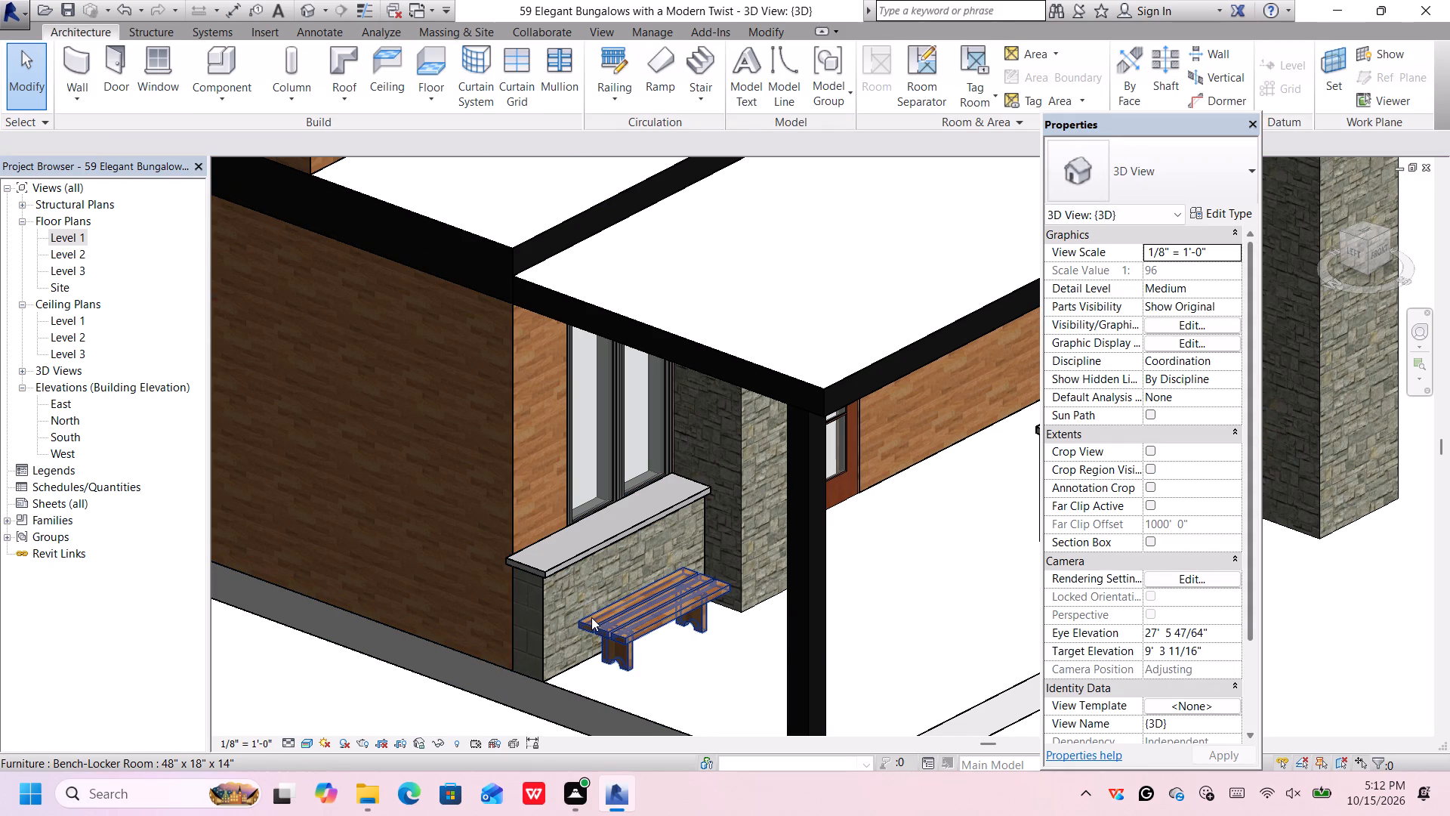
Examine the capped low wall, the porch and the whole house front from several angles and distances.
{"action": "scroll", "coordinate": [624, 630], "scroll_direction": "down", "scroll_amount": 2}
{"action": "middle_click_drag", "start_coordinate": [626, 629], "coordinate": [623, 581]}
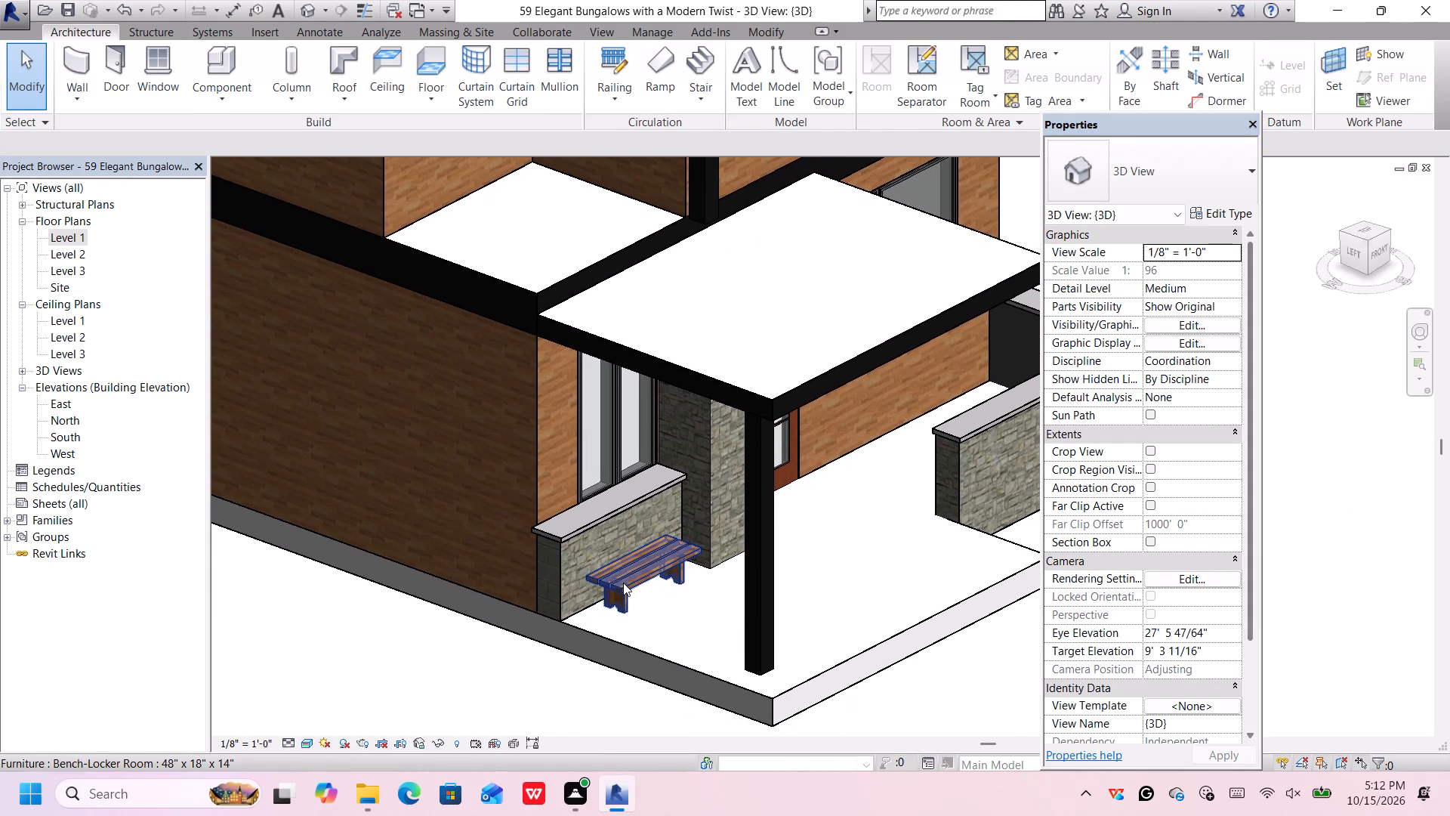
{"action": "scroll", "coordinate": [722, 577], "scroll_direction": "down", "scroll_amount": 1}
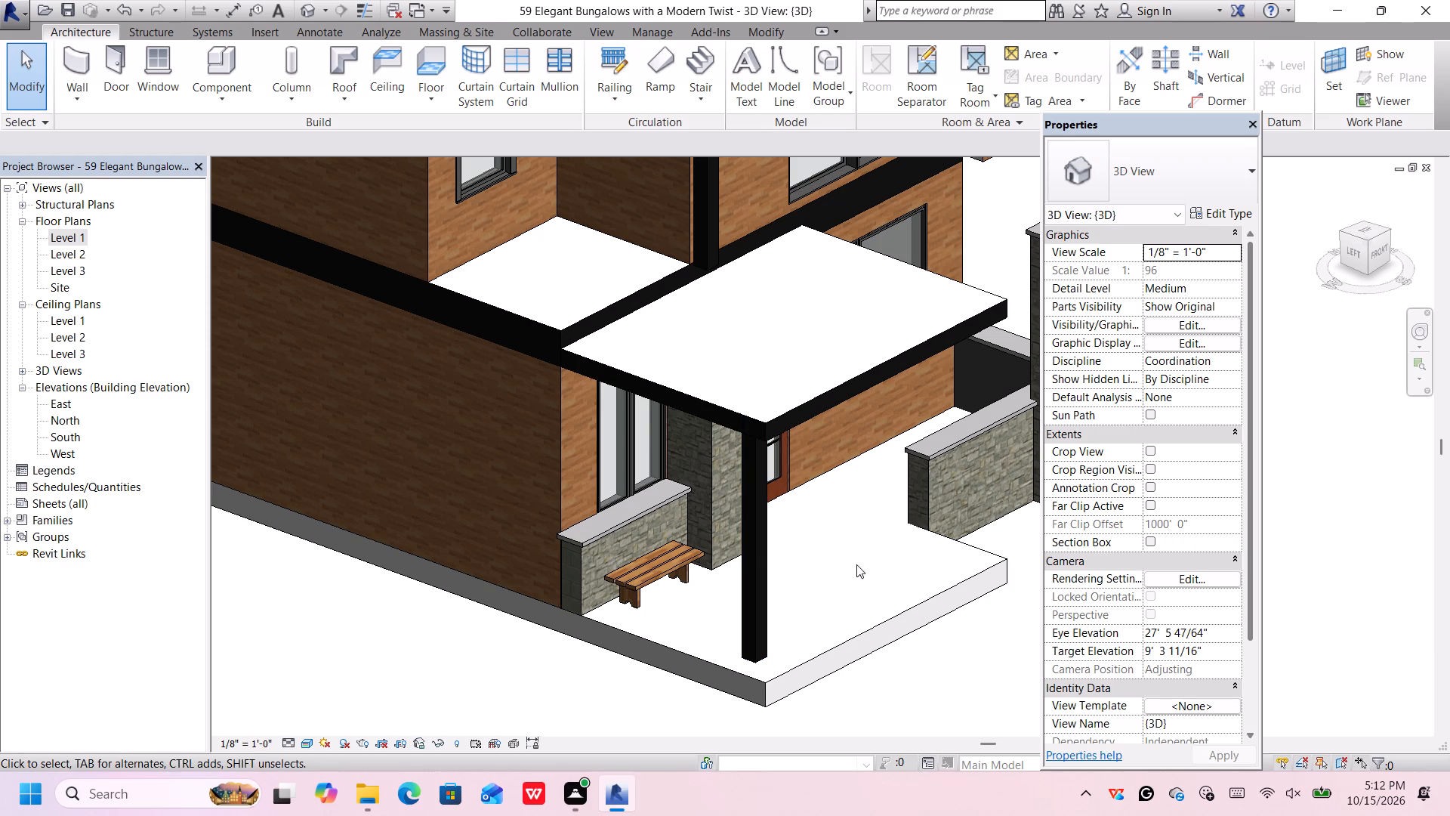
{"action": "middle_click_drag", "start_coordinate": [918, 663], "coordinate": [877, 647]}
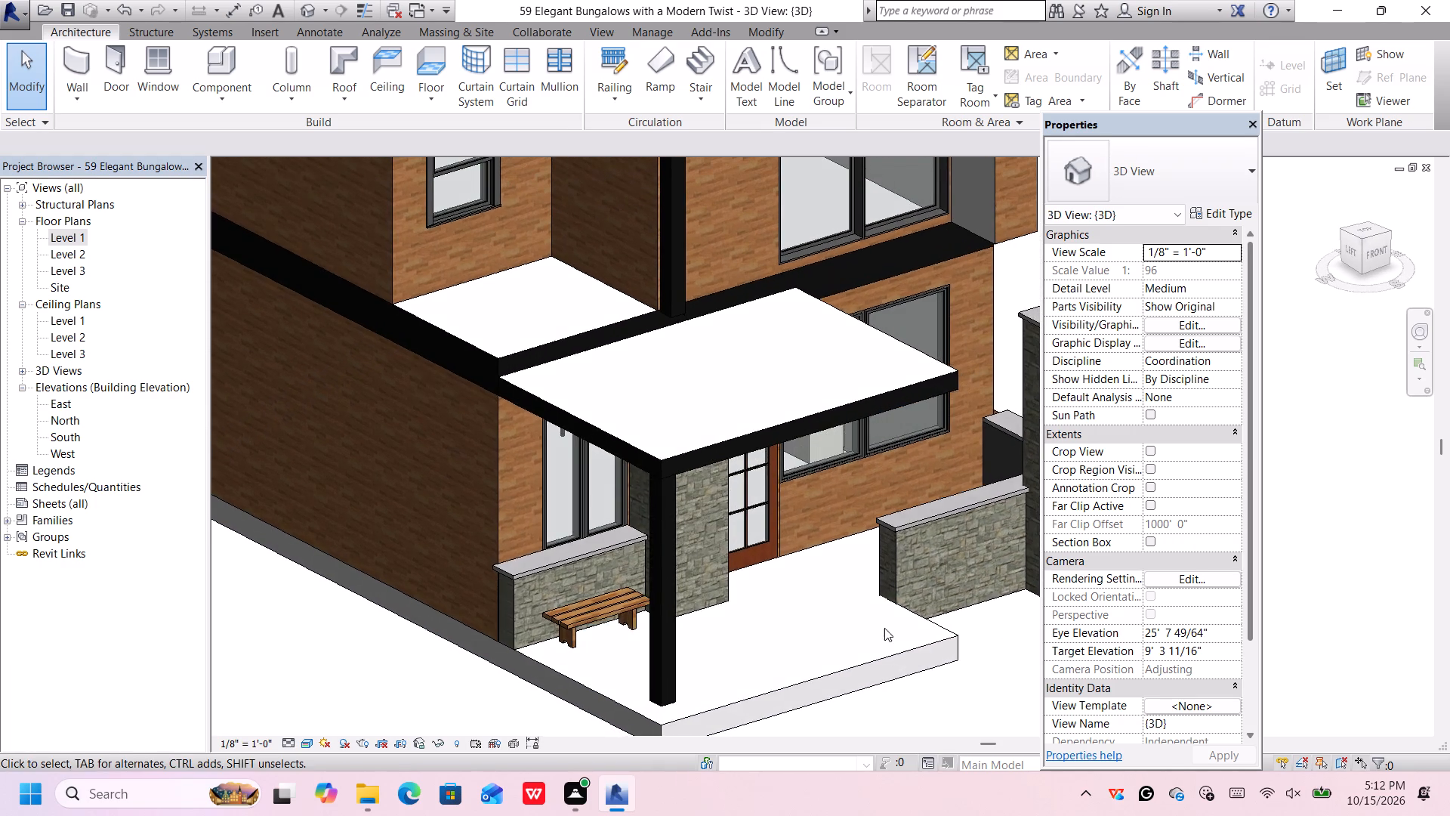
{"action": "scroll", "coordinate": [884, 628], "scroll_direction": "down", "scroll_amount": 5}
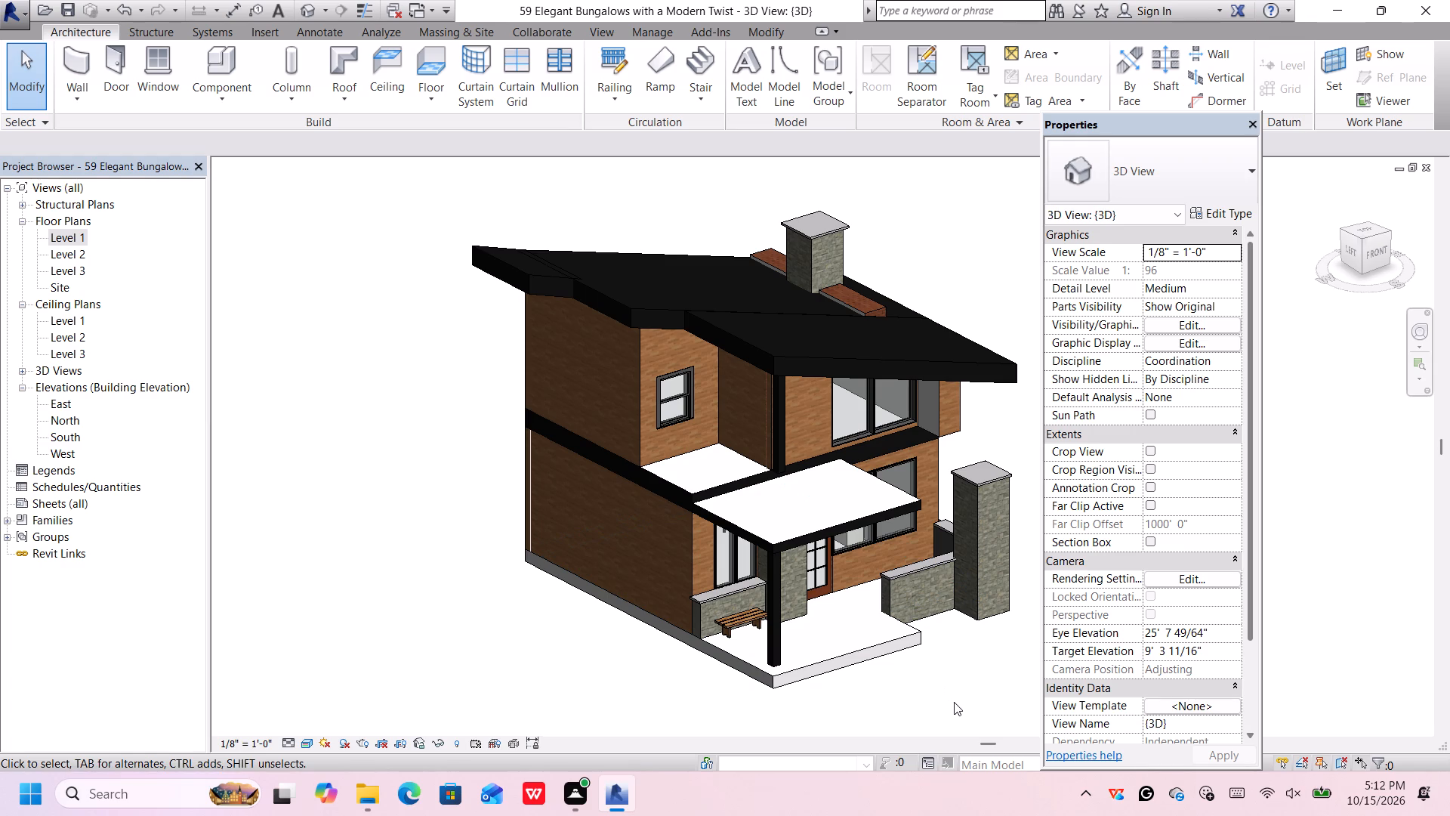
{"action": "middle_click_drag", "start_coordinate": [951, 702], "coordinate": [949, 702]}
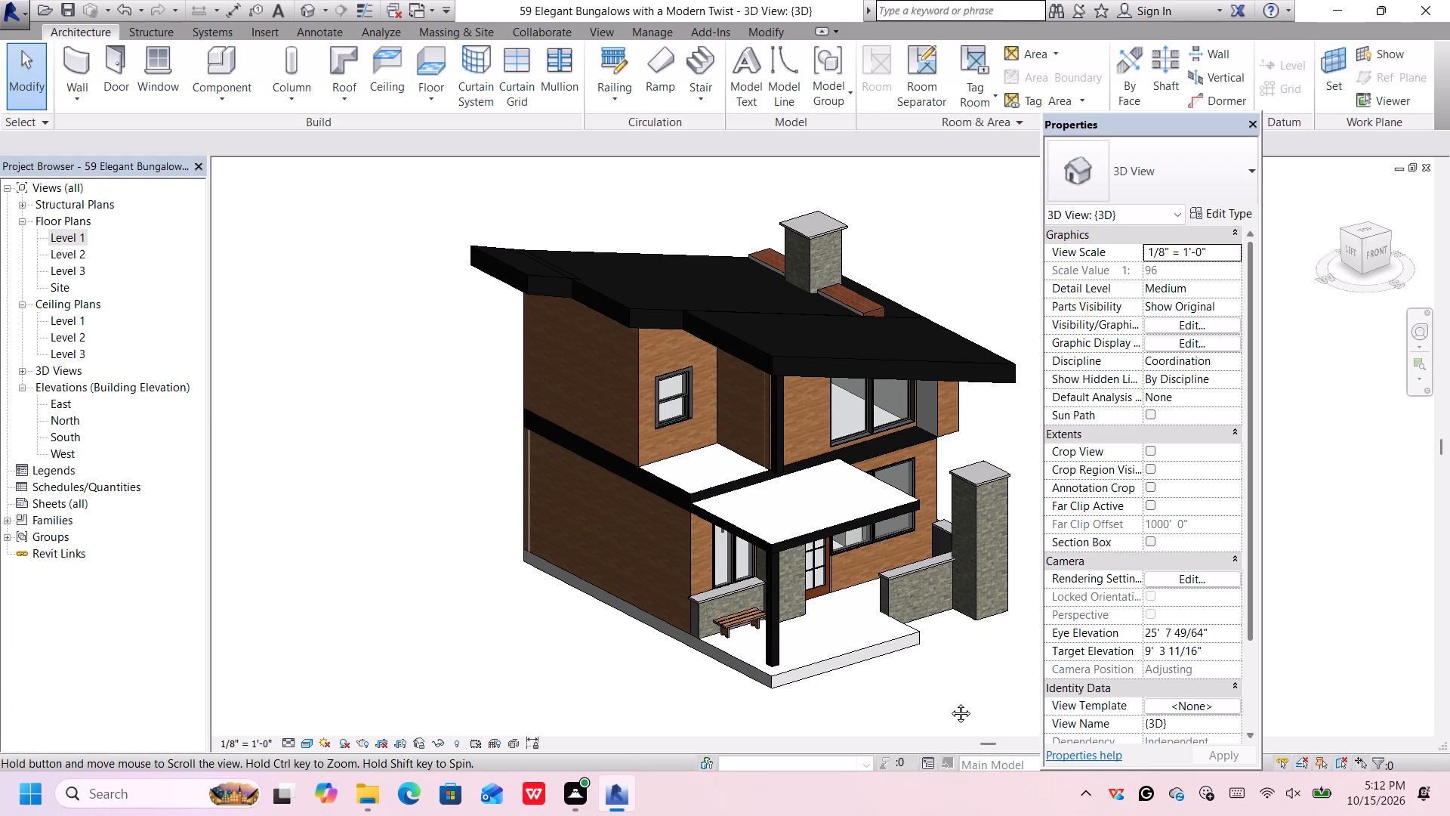
{"action": "middle_click_drag", "start_coordinate": [949, 702], "coordinate": [938, 620]}
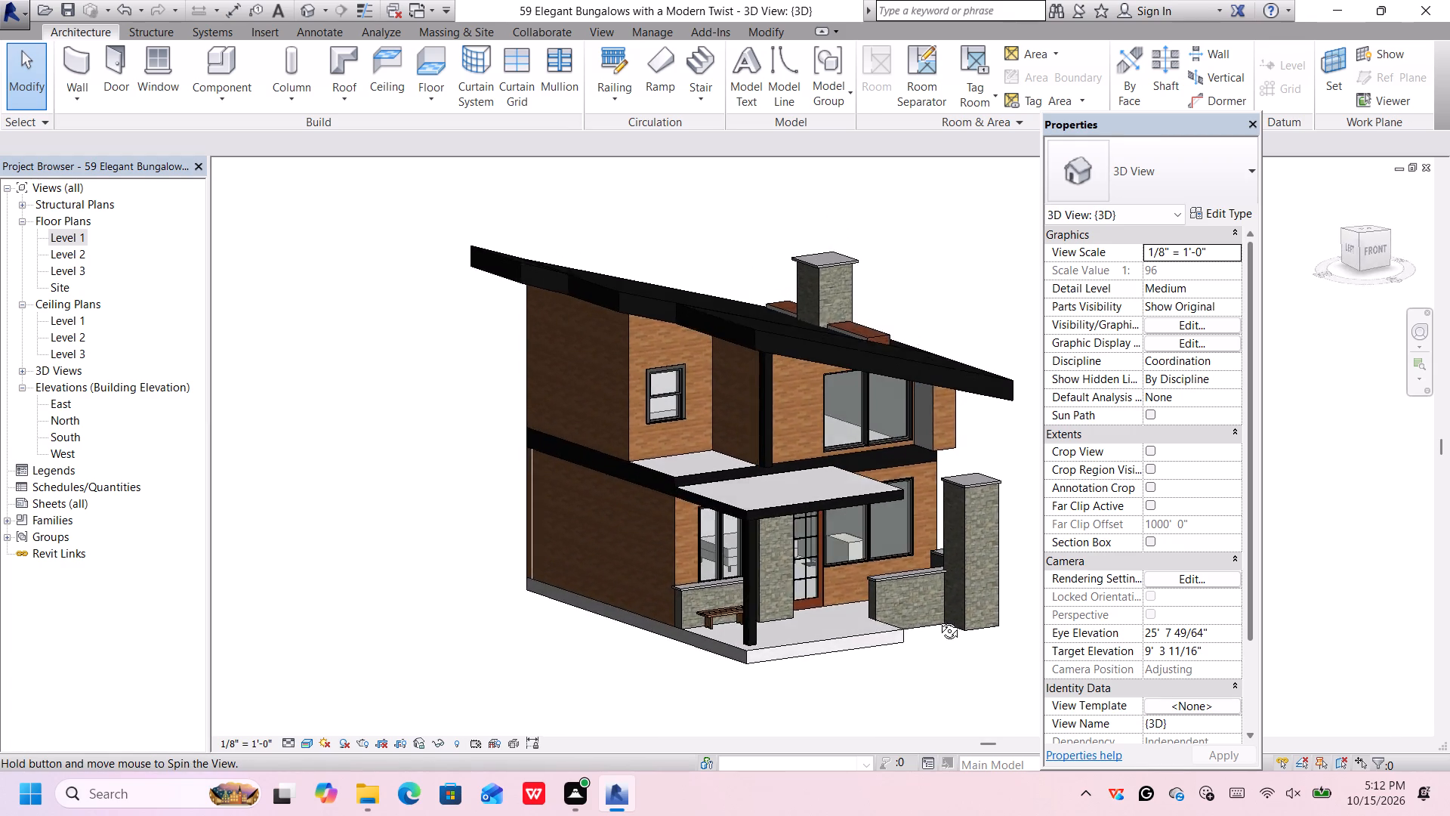
{"action": "middle_click_drag", "start_coordinate": [938, 620], "coordinate": [884, 598]}
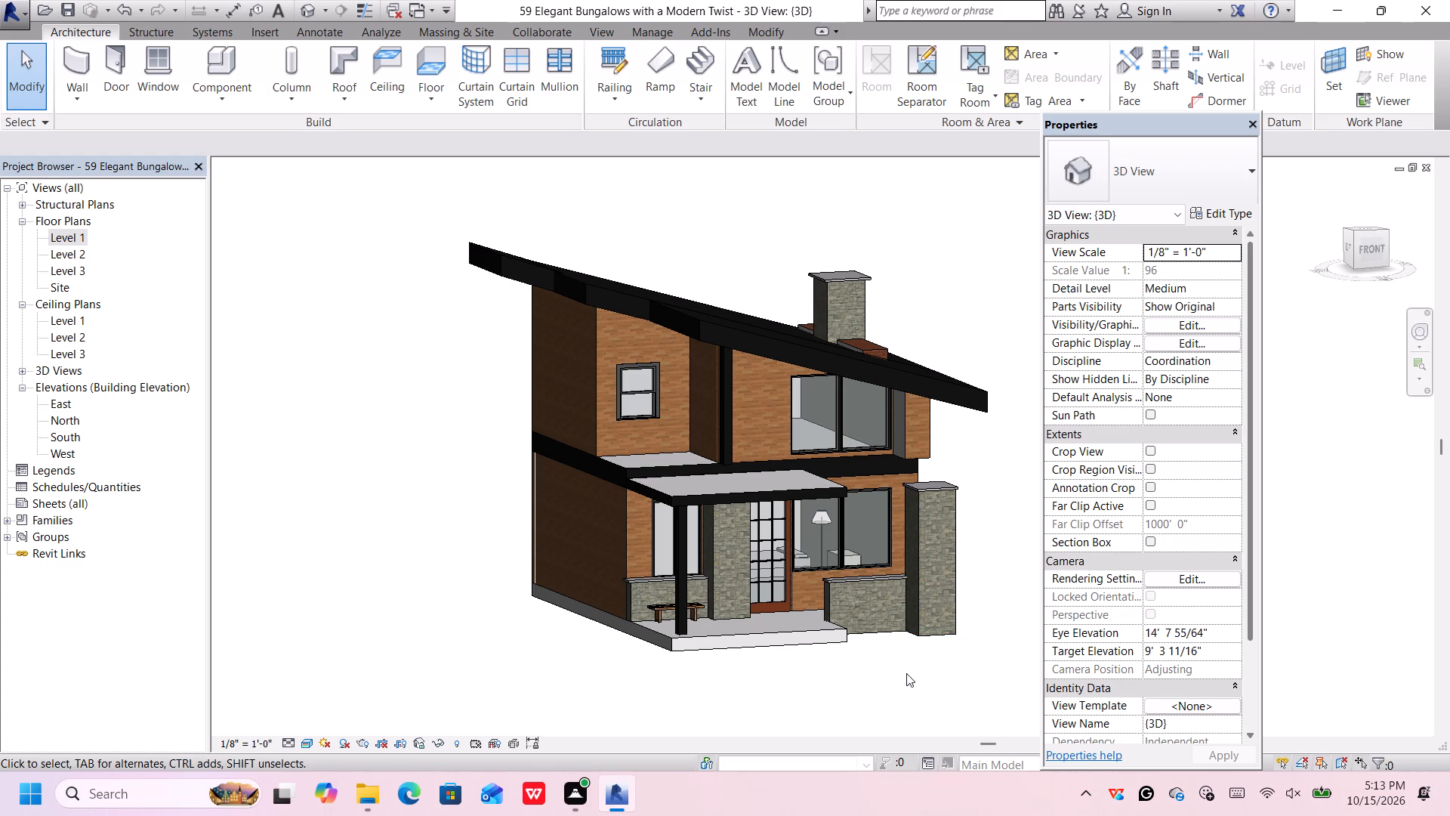
{"action": "middle_click_drag", "start_coordinate": [898, 675], "coordinate": [788, 673]}
{"action": "scroll", "coordinate": [891, 676], "scroll_direction": "down", "scroll_amount": 2}
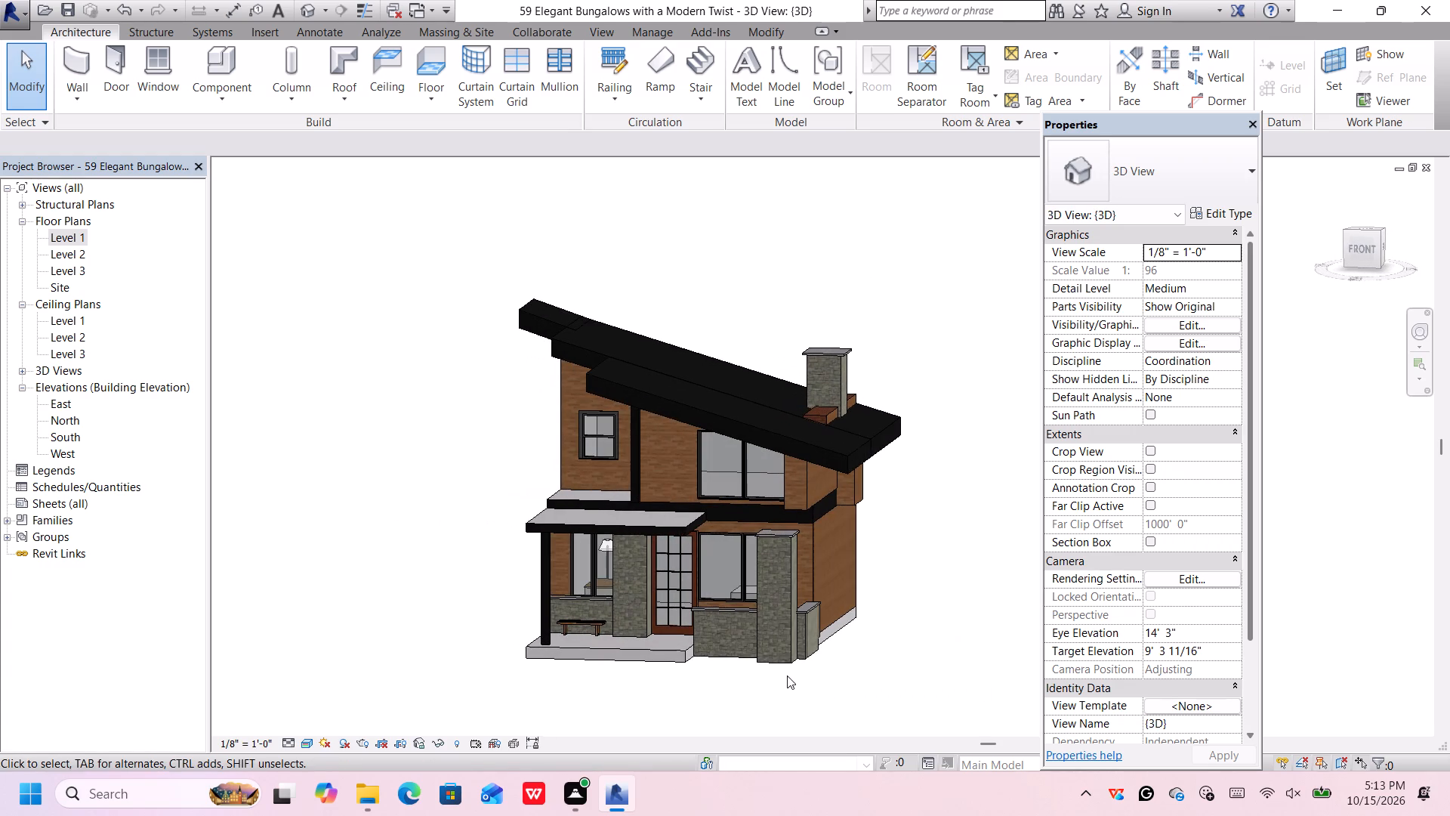
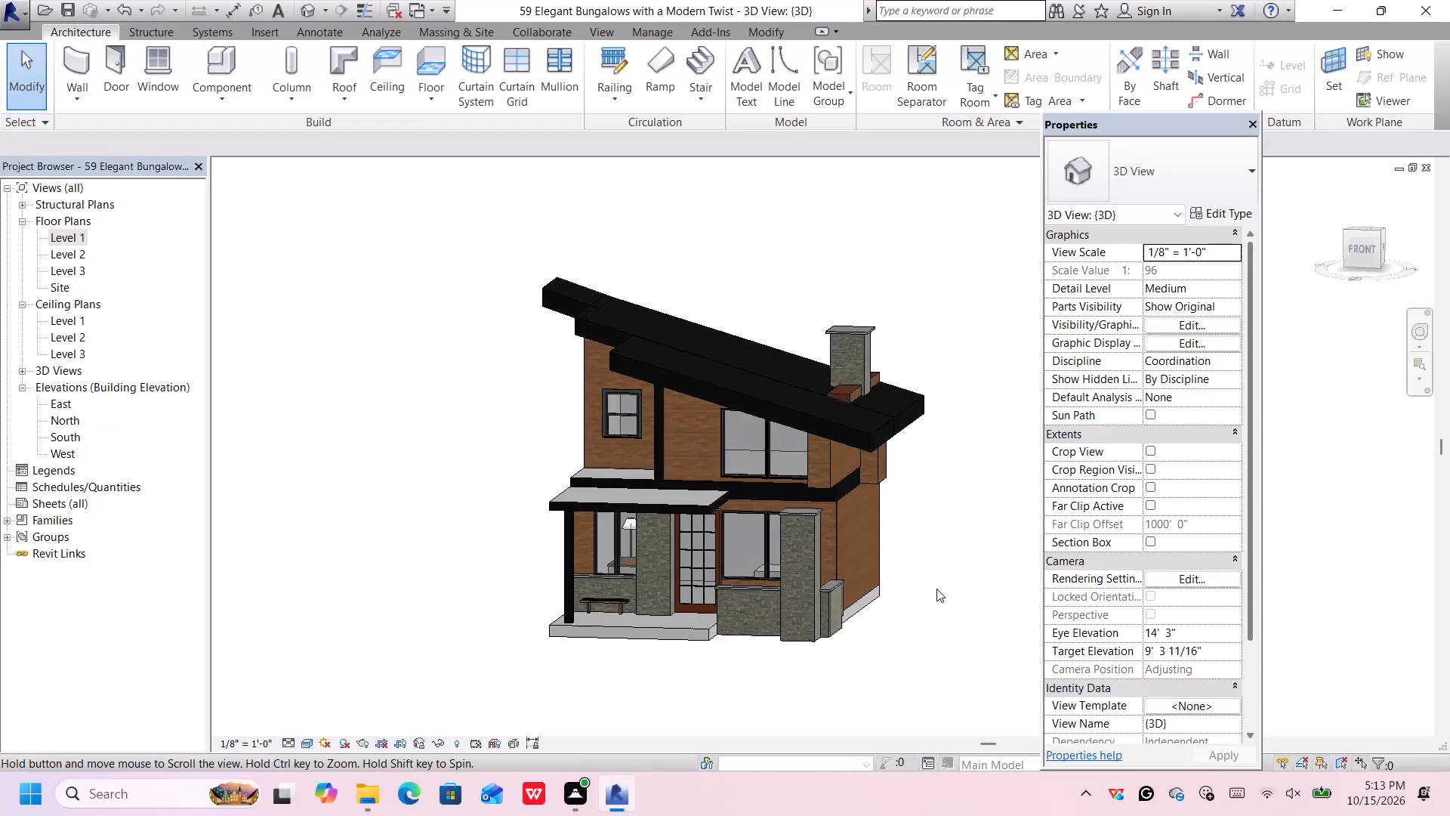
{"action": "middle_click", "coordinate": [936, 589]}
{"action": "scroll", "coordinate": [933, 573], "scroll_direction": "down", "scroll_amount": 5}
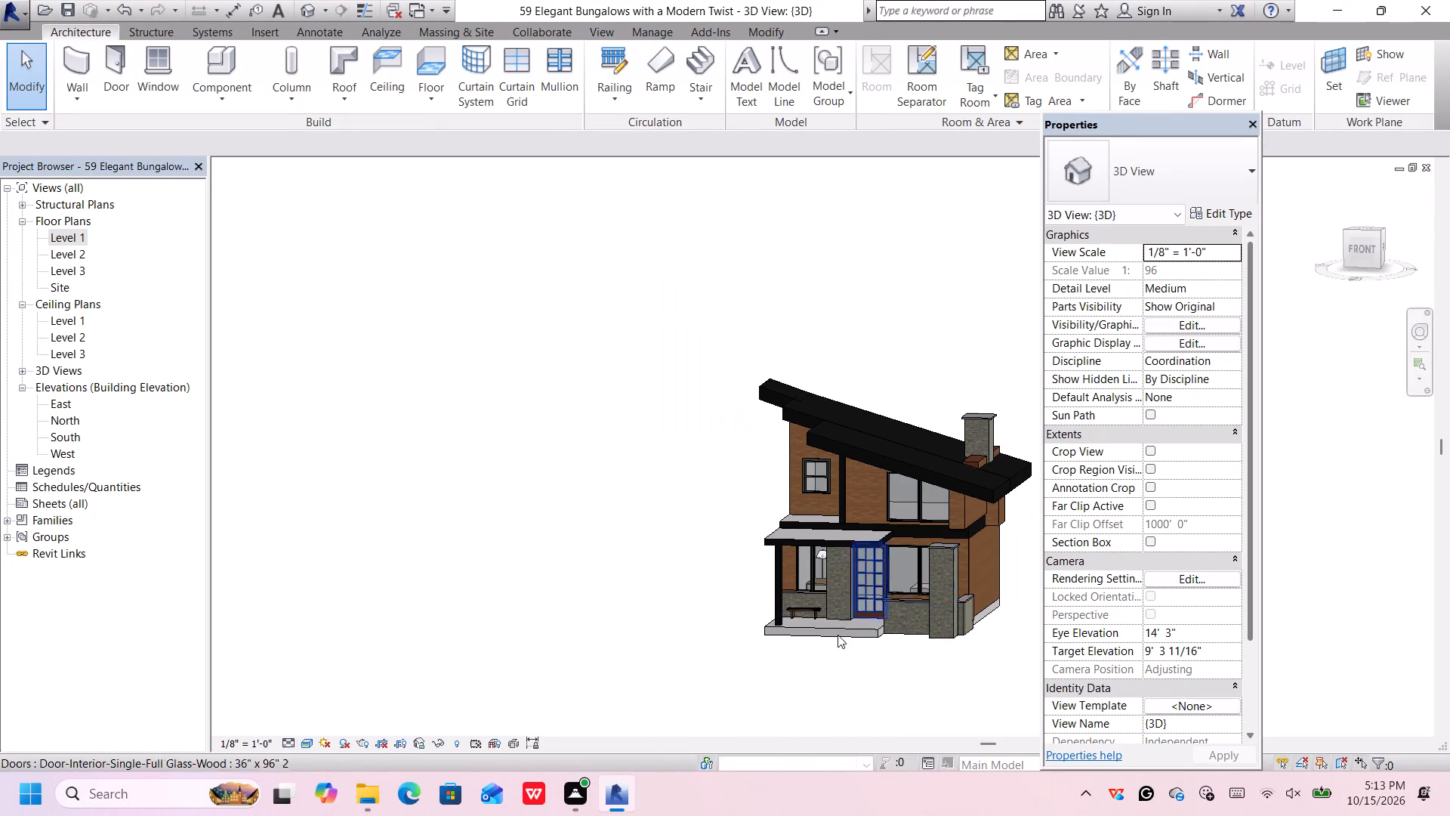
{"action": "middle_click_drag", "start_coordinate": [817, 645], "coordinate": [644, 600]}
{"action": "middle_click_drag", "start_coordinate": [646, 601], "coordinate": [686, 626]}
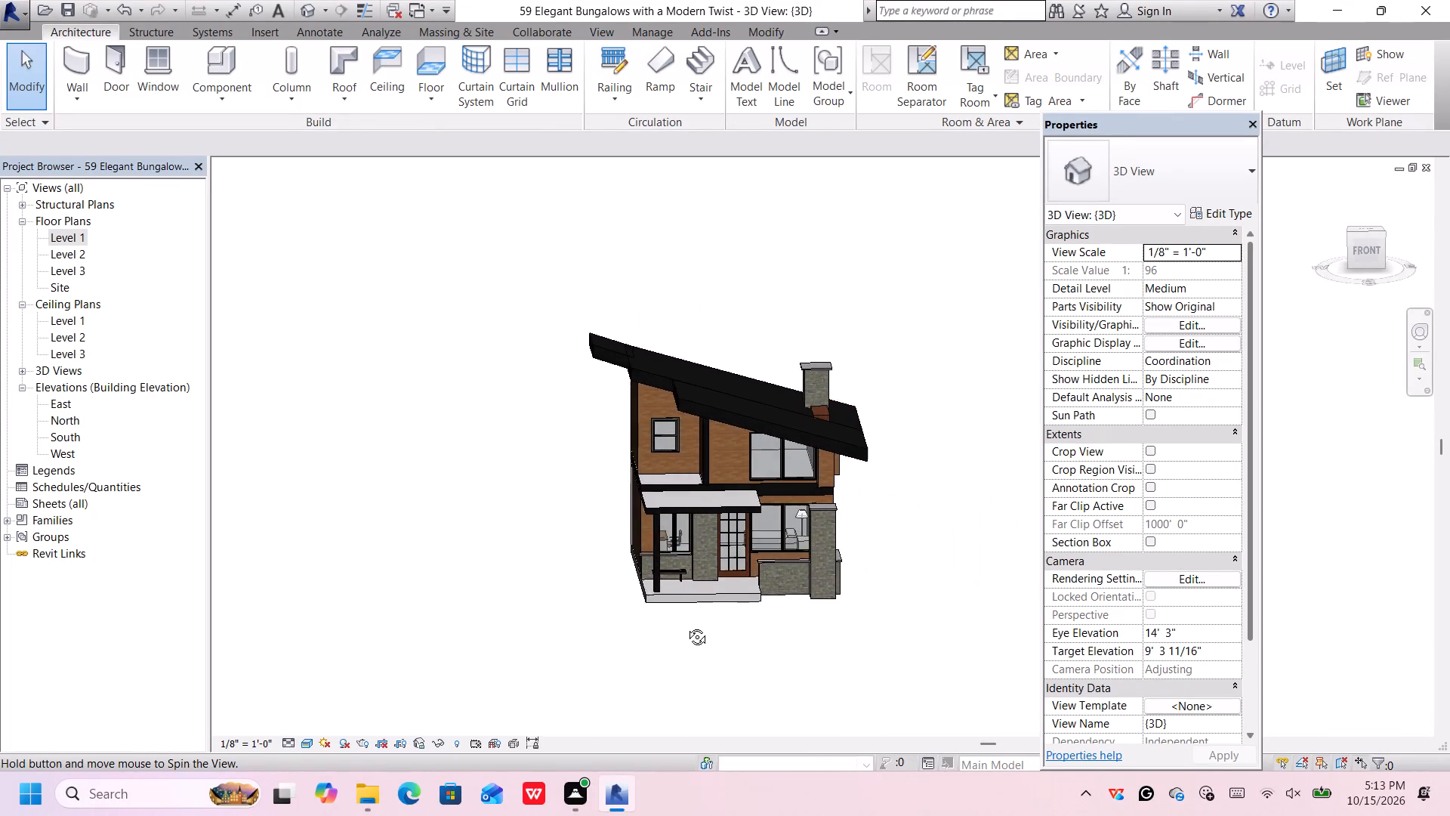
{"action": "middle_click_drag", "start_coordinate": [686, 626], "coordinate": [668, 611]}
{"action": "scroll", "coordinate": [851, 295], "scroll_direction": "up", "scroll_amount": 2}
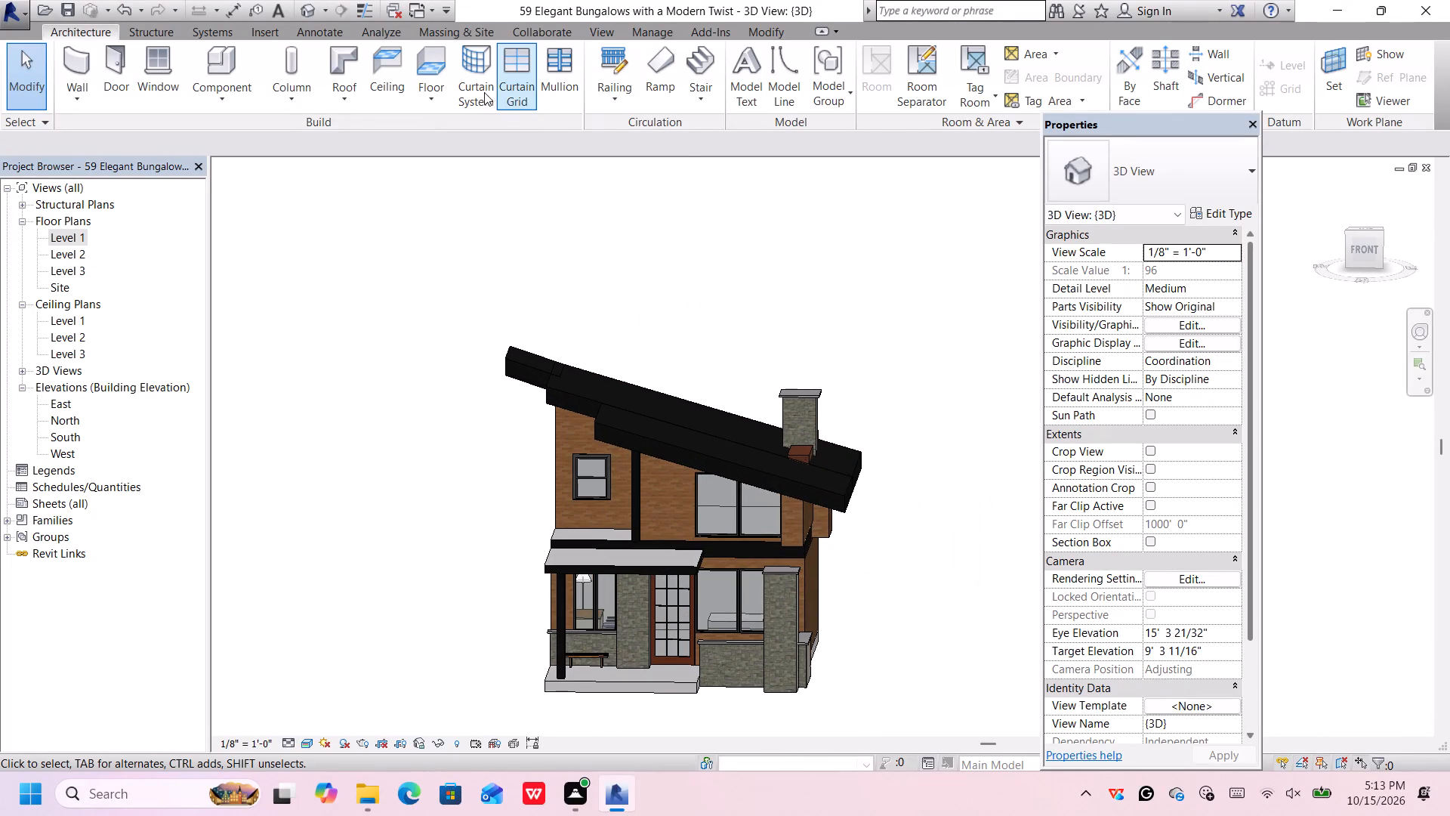
Load the Wall Pack Light - Exterior component family from the Lighting library's Architectural > External folder.
{"action": "left_click", "coordinate": [204, 63]}
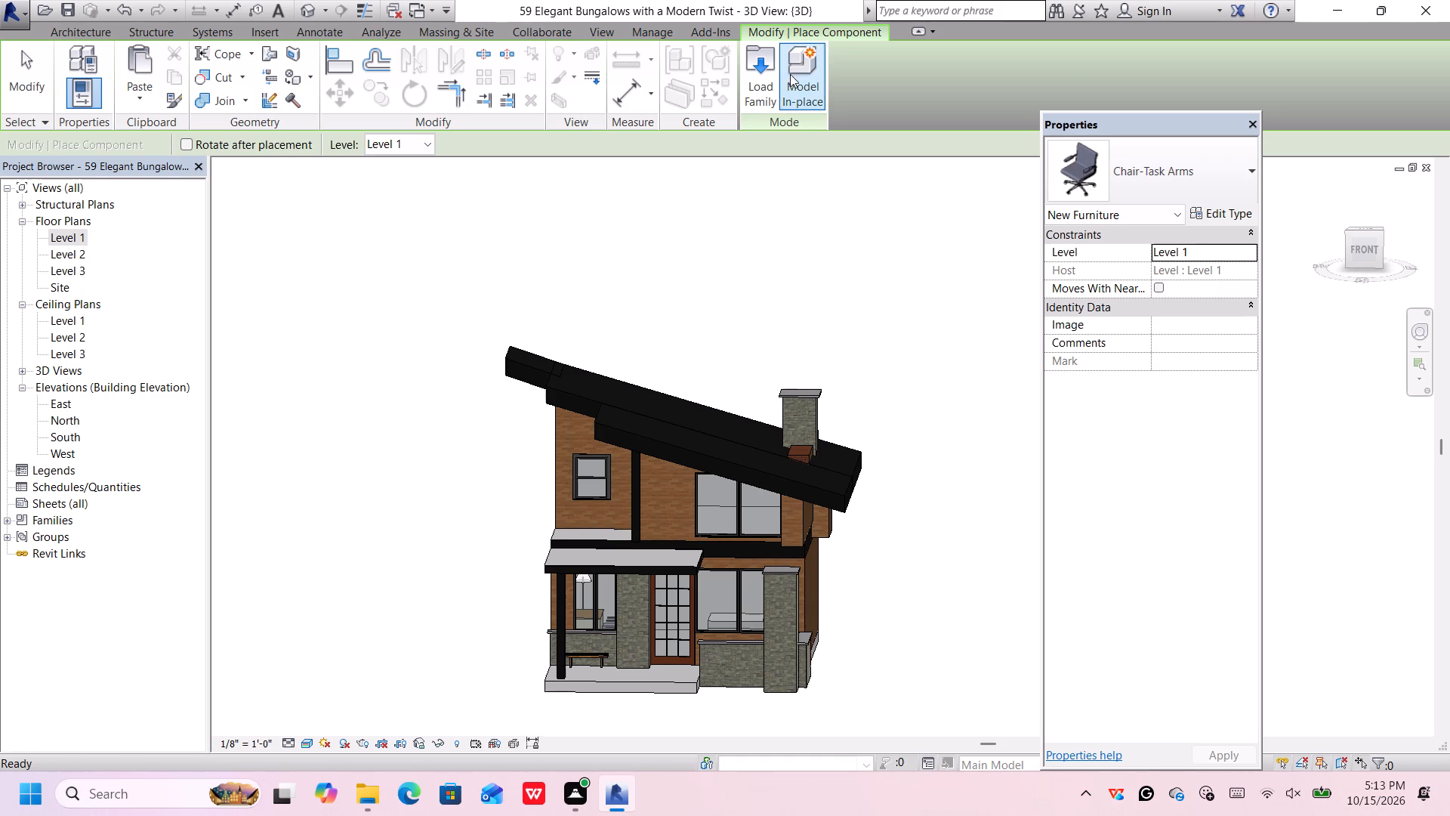
{"action": "left_click", "coordinate": [767, 69]}
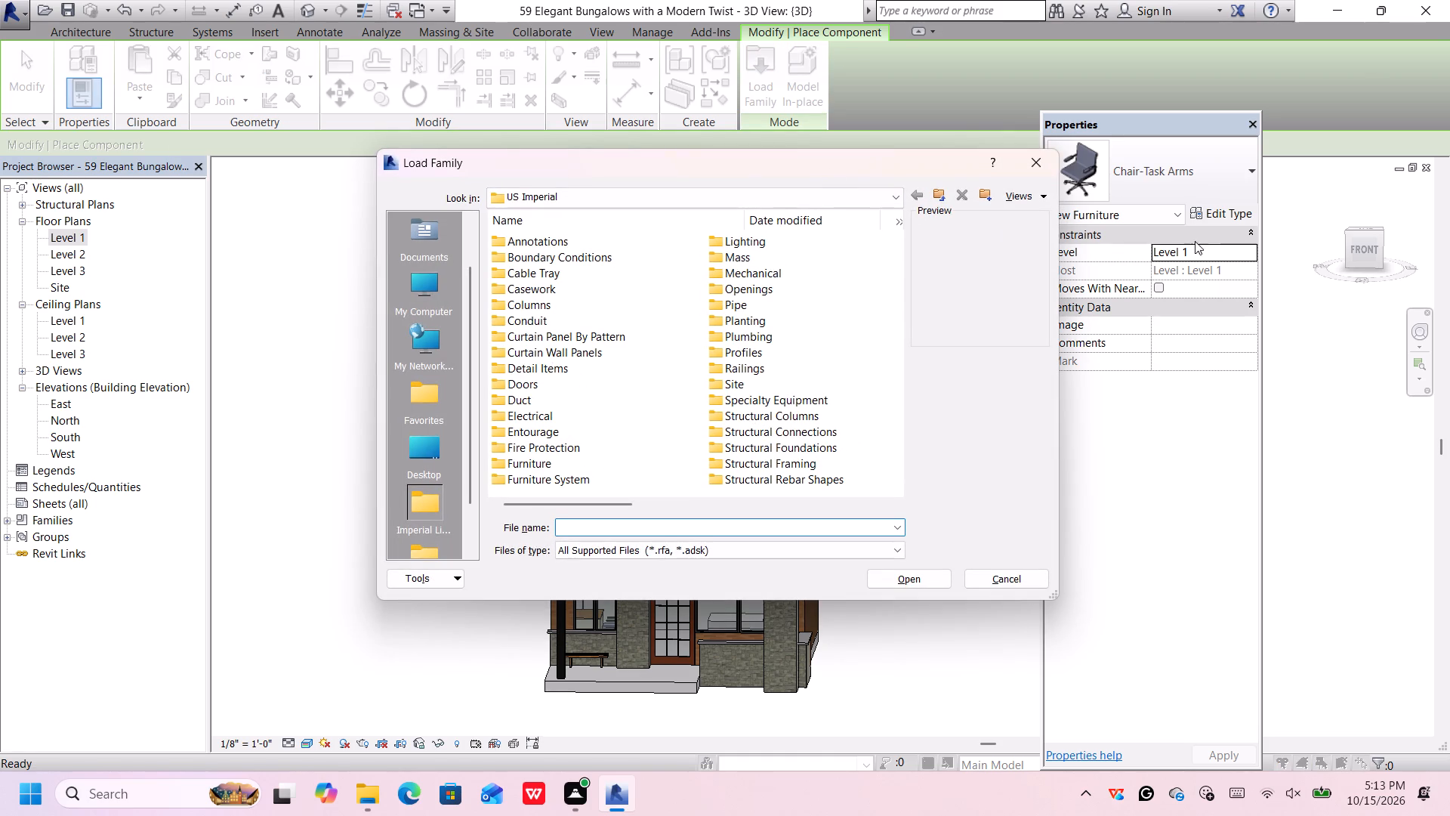
{"action": "double_click", "coordinate": [770, 243]}
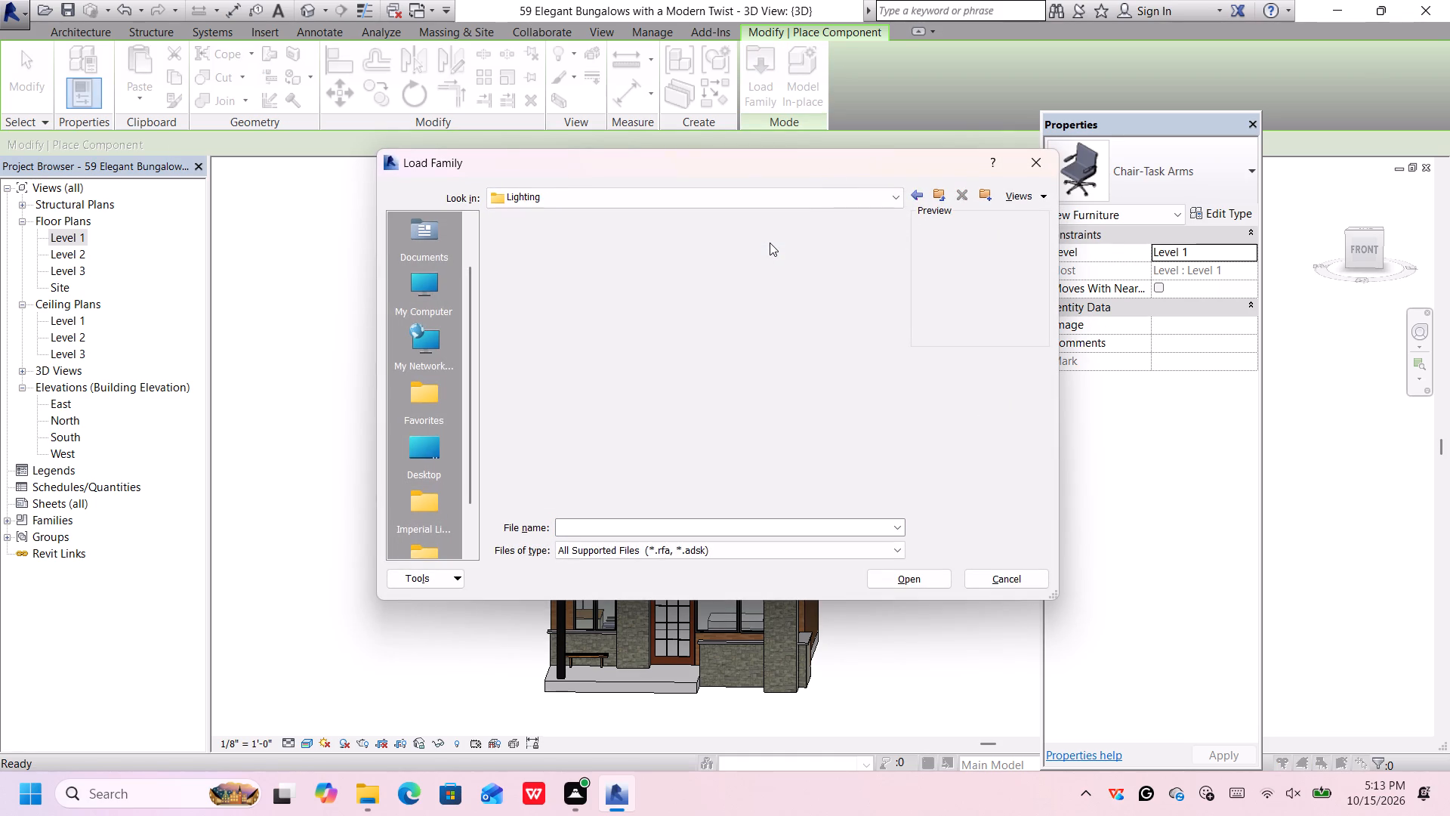
{"action": "double_click", "coordinate": [496, 240]}
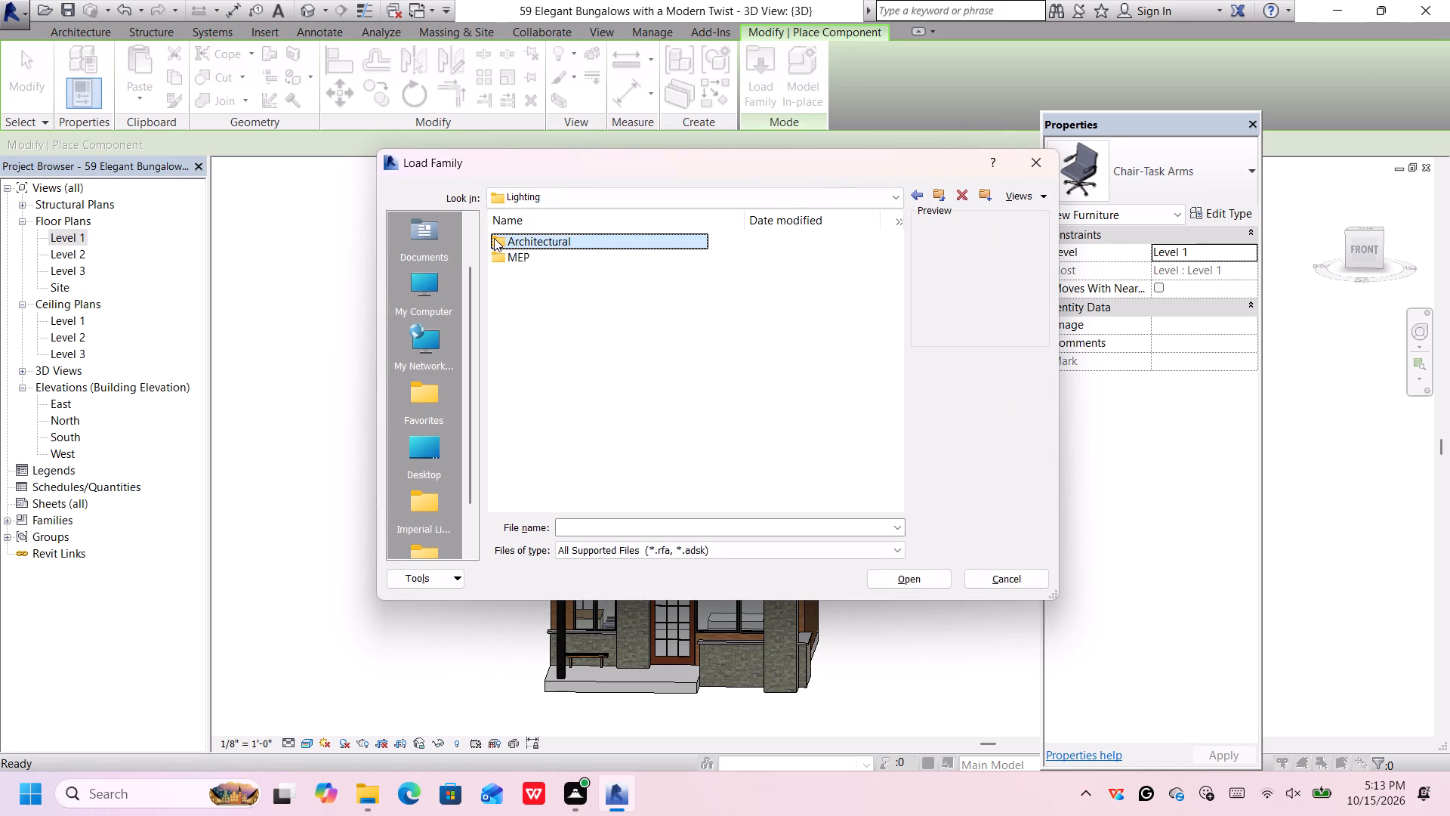
{"action": "left_click", "coordinate": [503, 238]}
{"action": "left_click", "coordinate": [507, 242]}
{"action": "left_click", "coordinate": [596, 240]}
{"action": "double_click", "coordinate": [596, 240]}
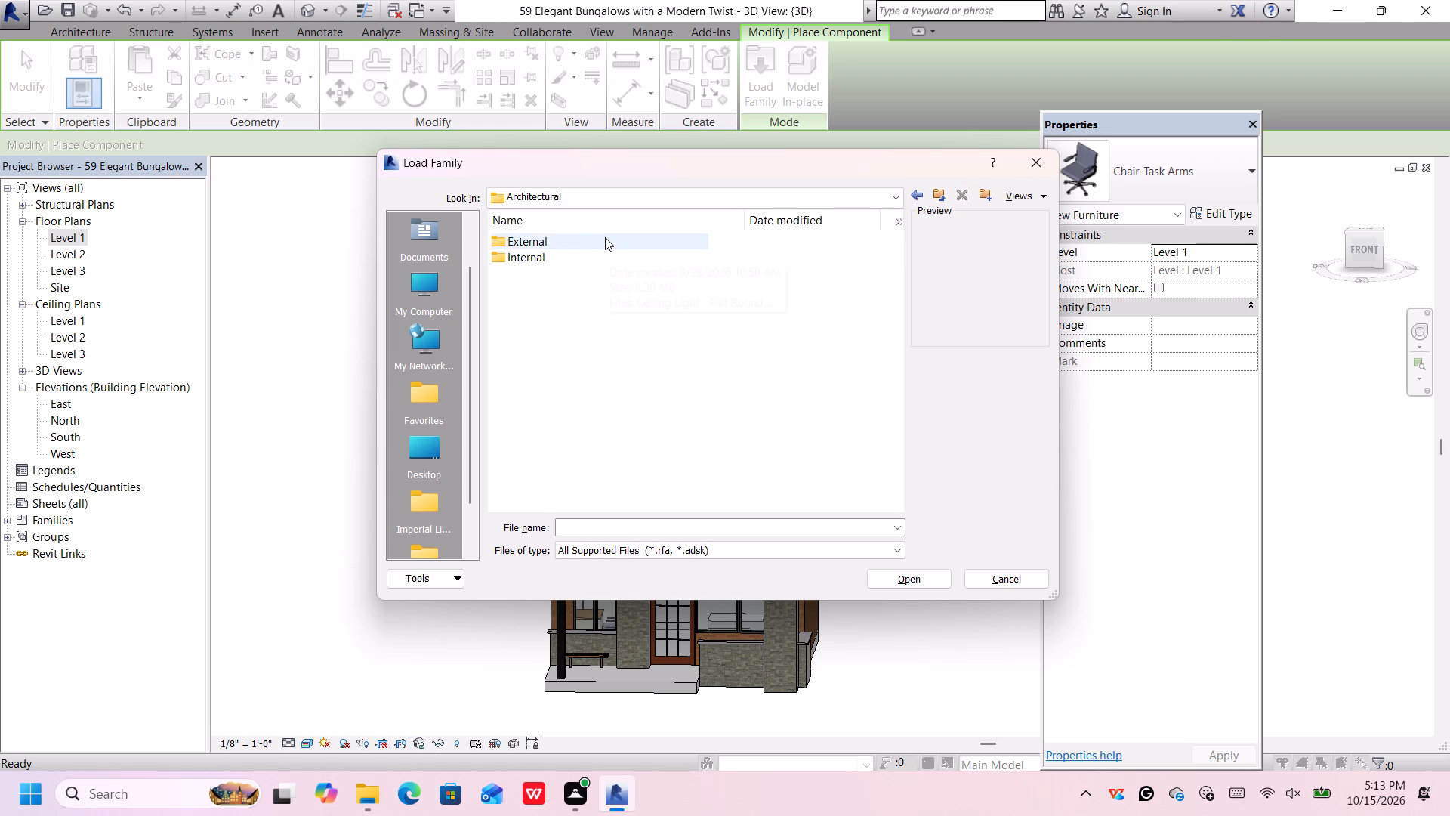
{"action": "left_click", "coordinate": [605, 238]}
{"action": "left_click", "coordinate": [605, 238]}
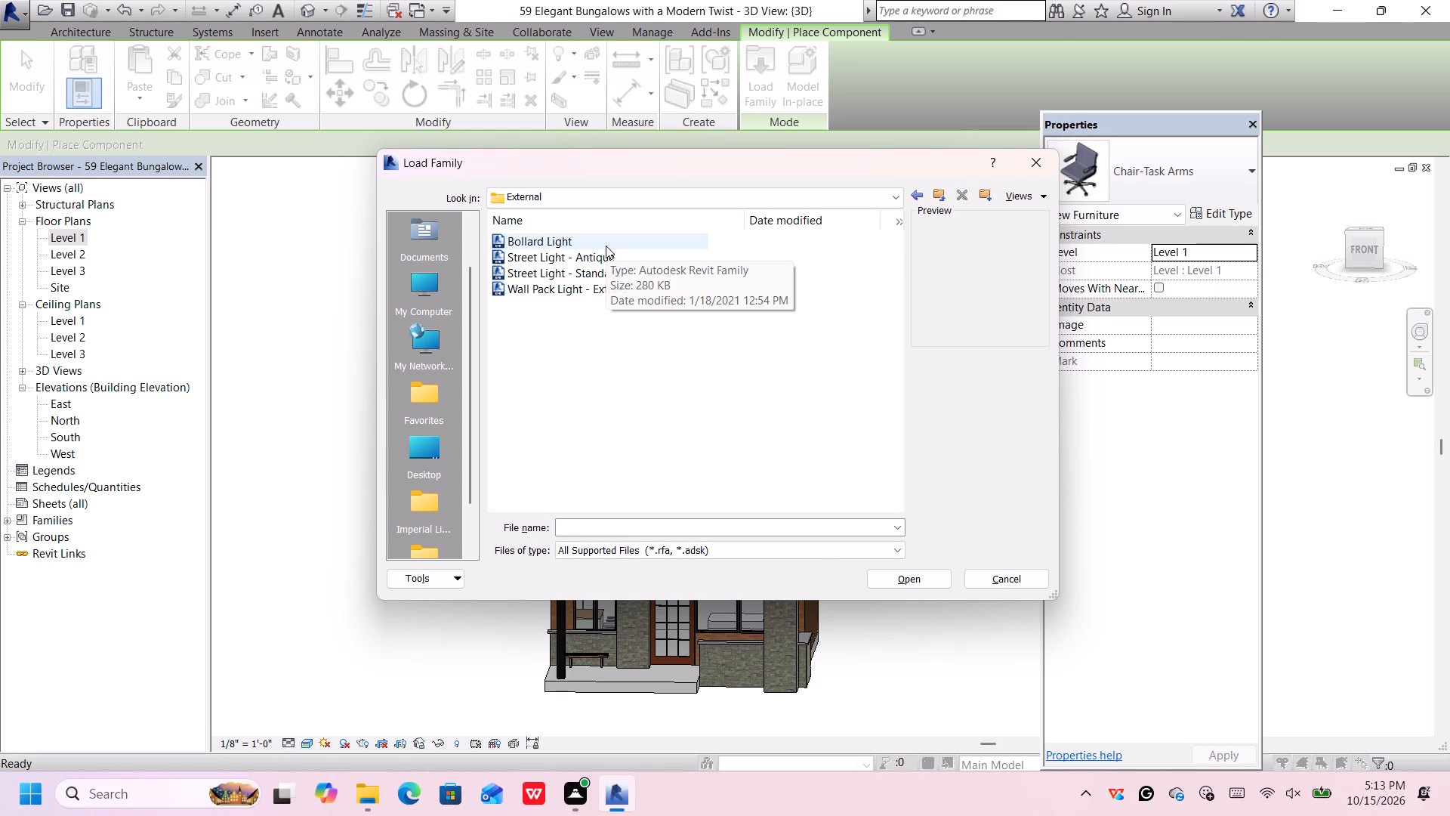
{"action": "left_click", "coordinate": [606, 246]}
{"action": "left_click", "coordinate": [608, 257]}
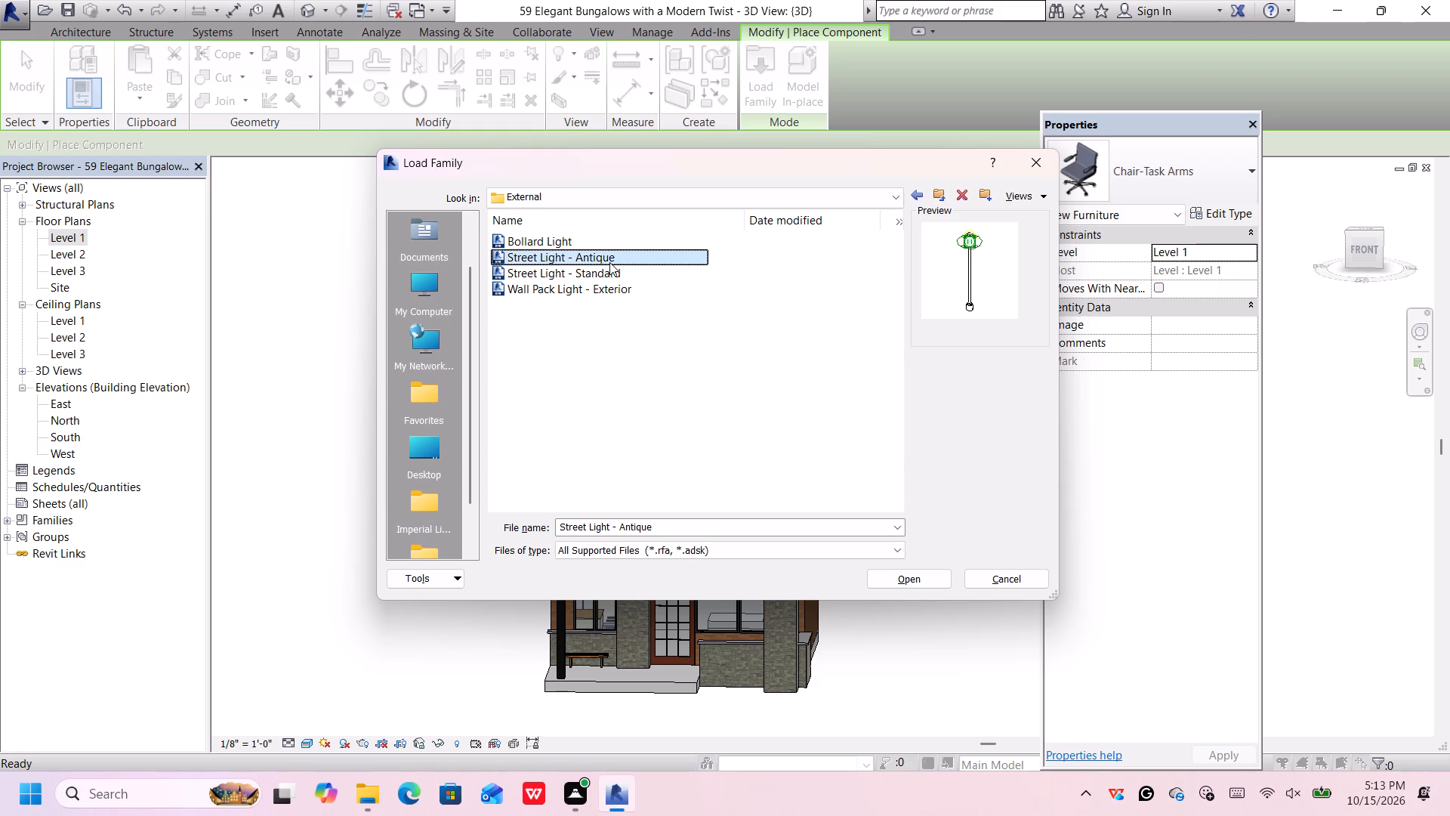
{"action": "left_click", "coordinate": [614, 270]}
{"action": "left_click", "coordinate": [618, 286]}
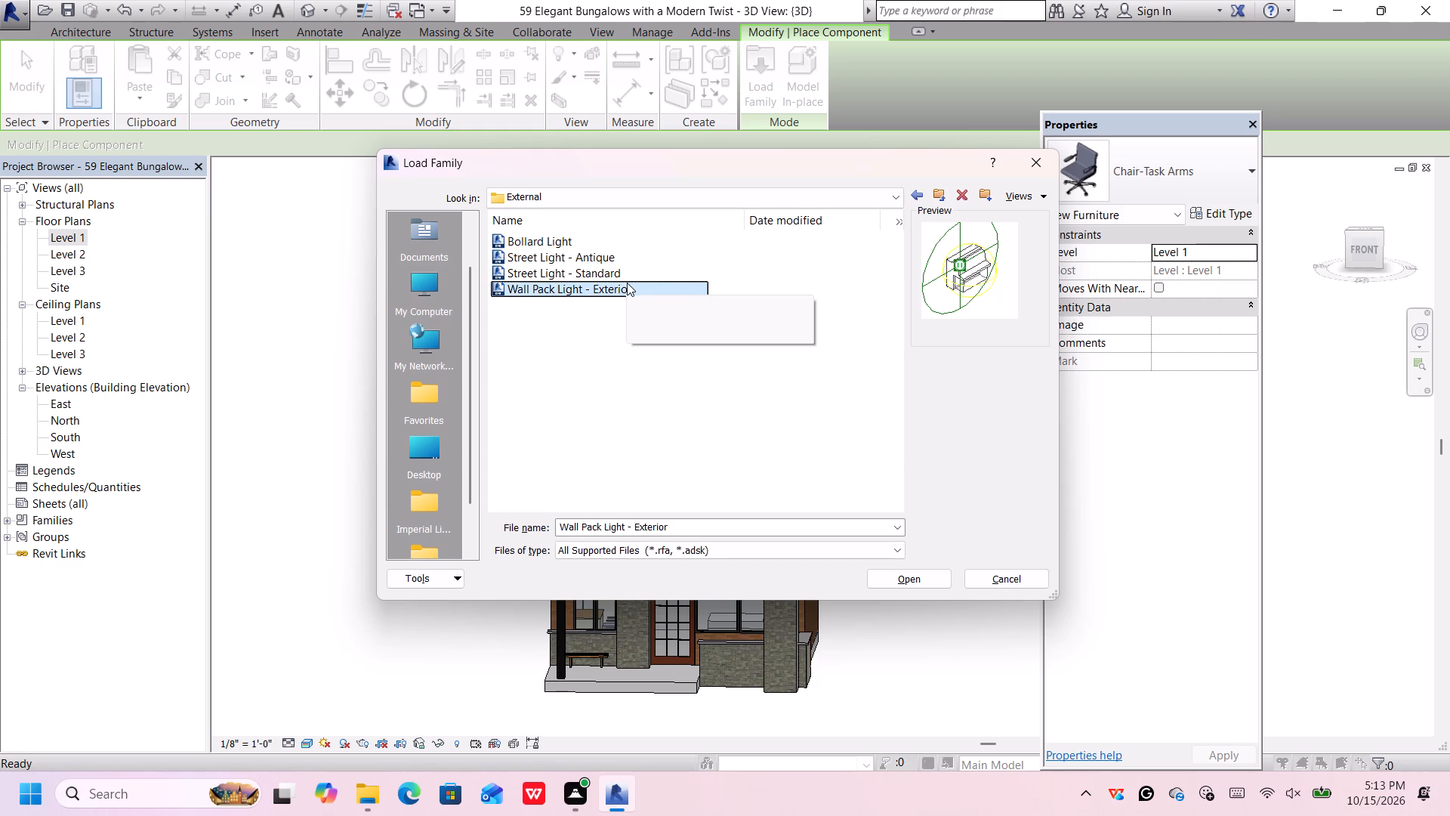
{"action": "double_click", "coordinate": [628, 282]}
{"action": "left_click", "coordinate": [649, 293]}
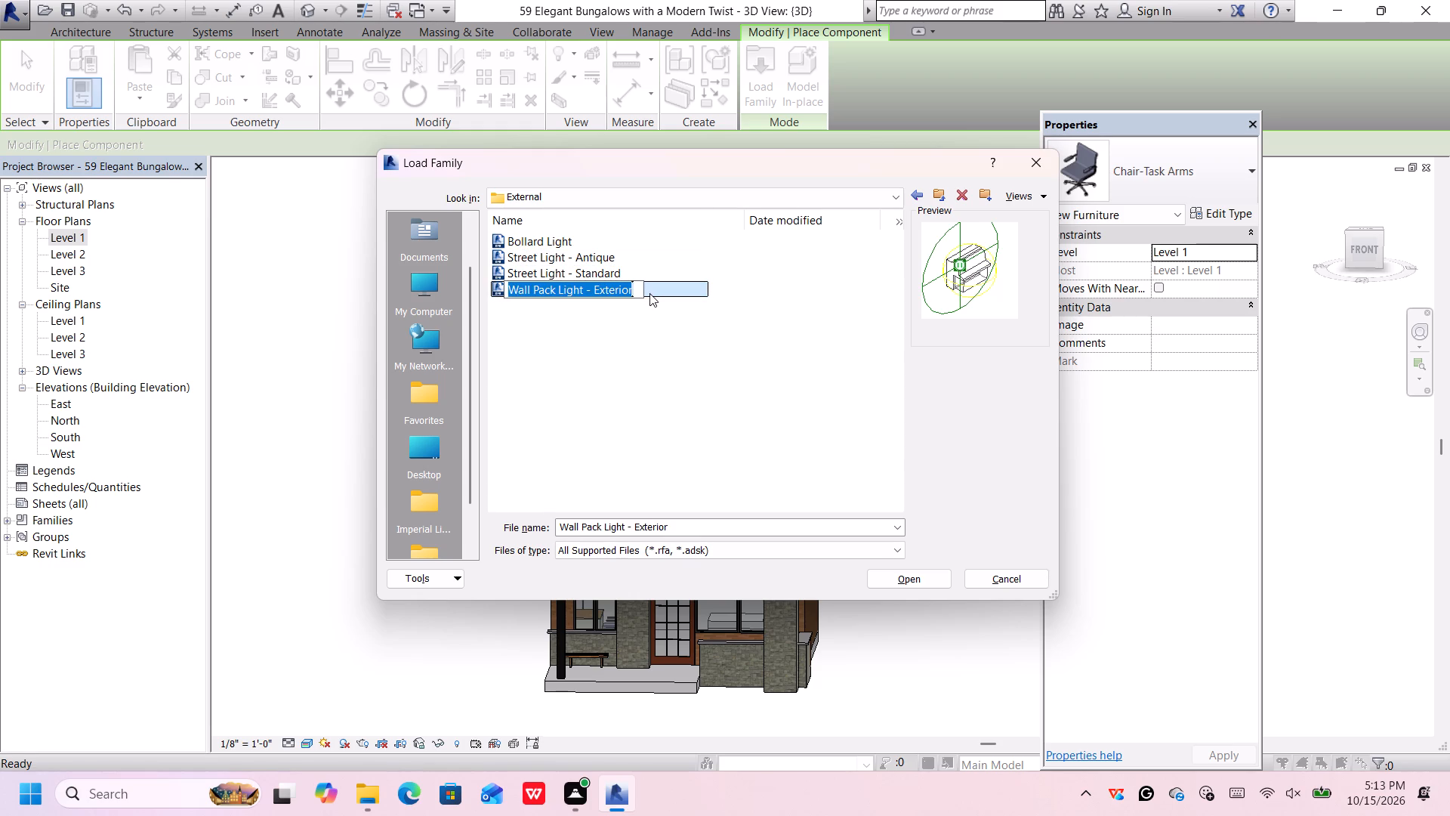
{"action": "double_click", "coordinate": [652, 293]}
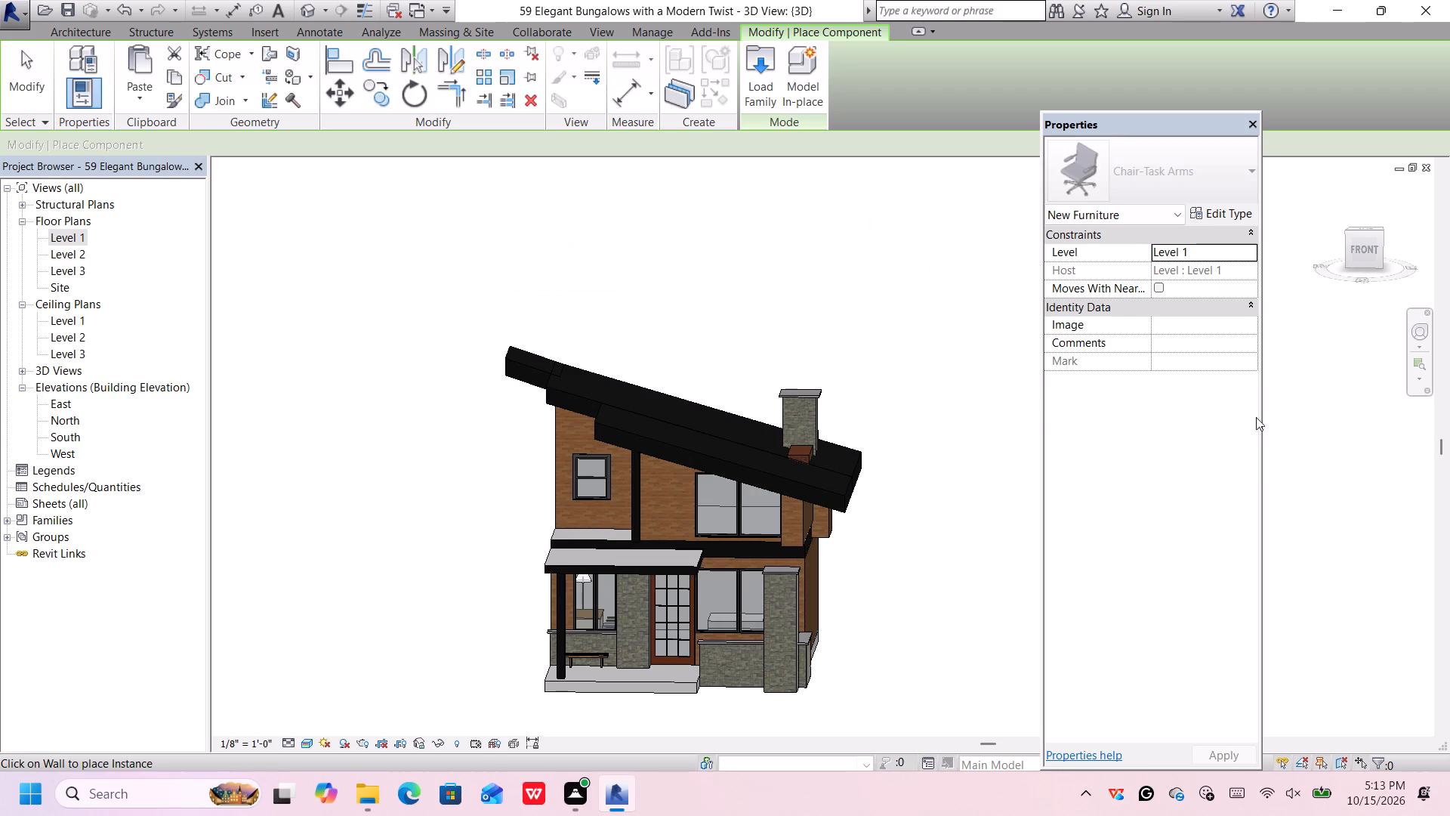
From the front view, place a 120V wall pack light at about 7' elevation on the brick wall beside the large ground-floor window.
{"action": "left_click", "coordinate": [1361, 253]}
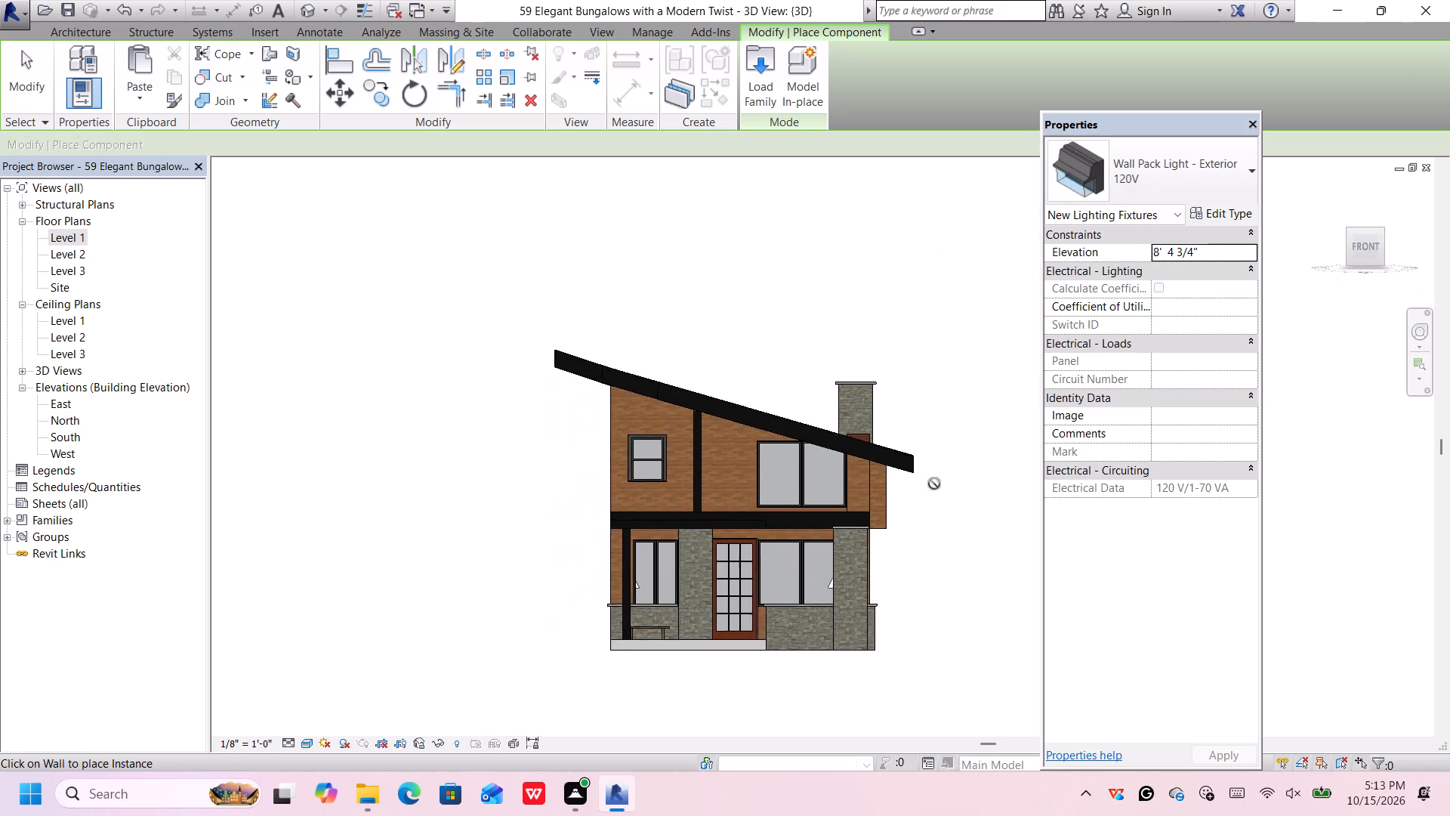
{"action": "scroll", "coordinate": [960, 498], "scroll_direction": "up", "scroll_amount": 5}
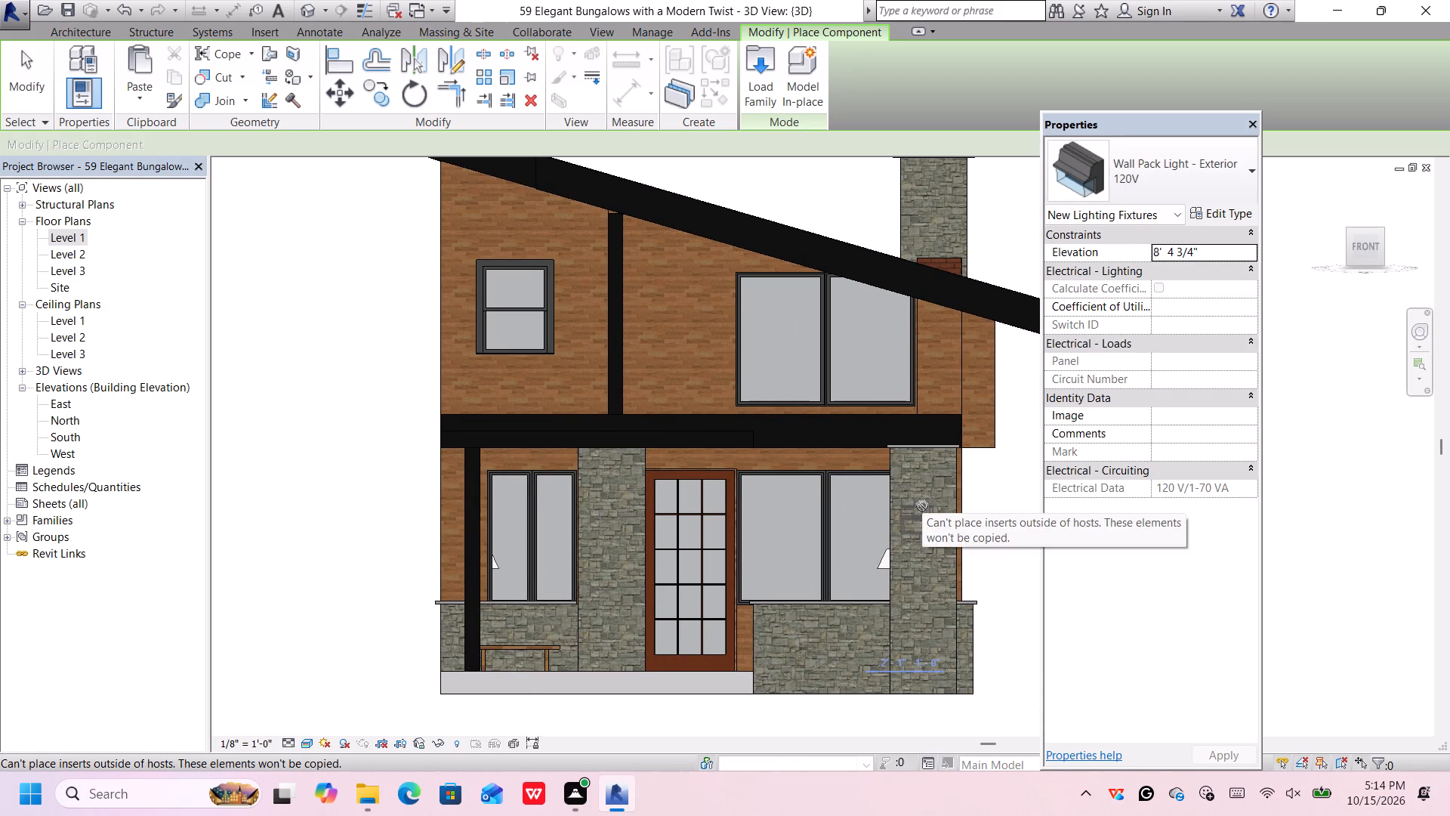
{"action": "scroll", "coordinate": [922, 506], "scroll_direction": "up", "scroll_amount": 2}
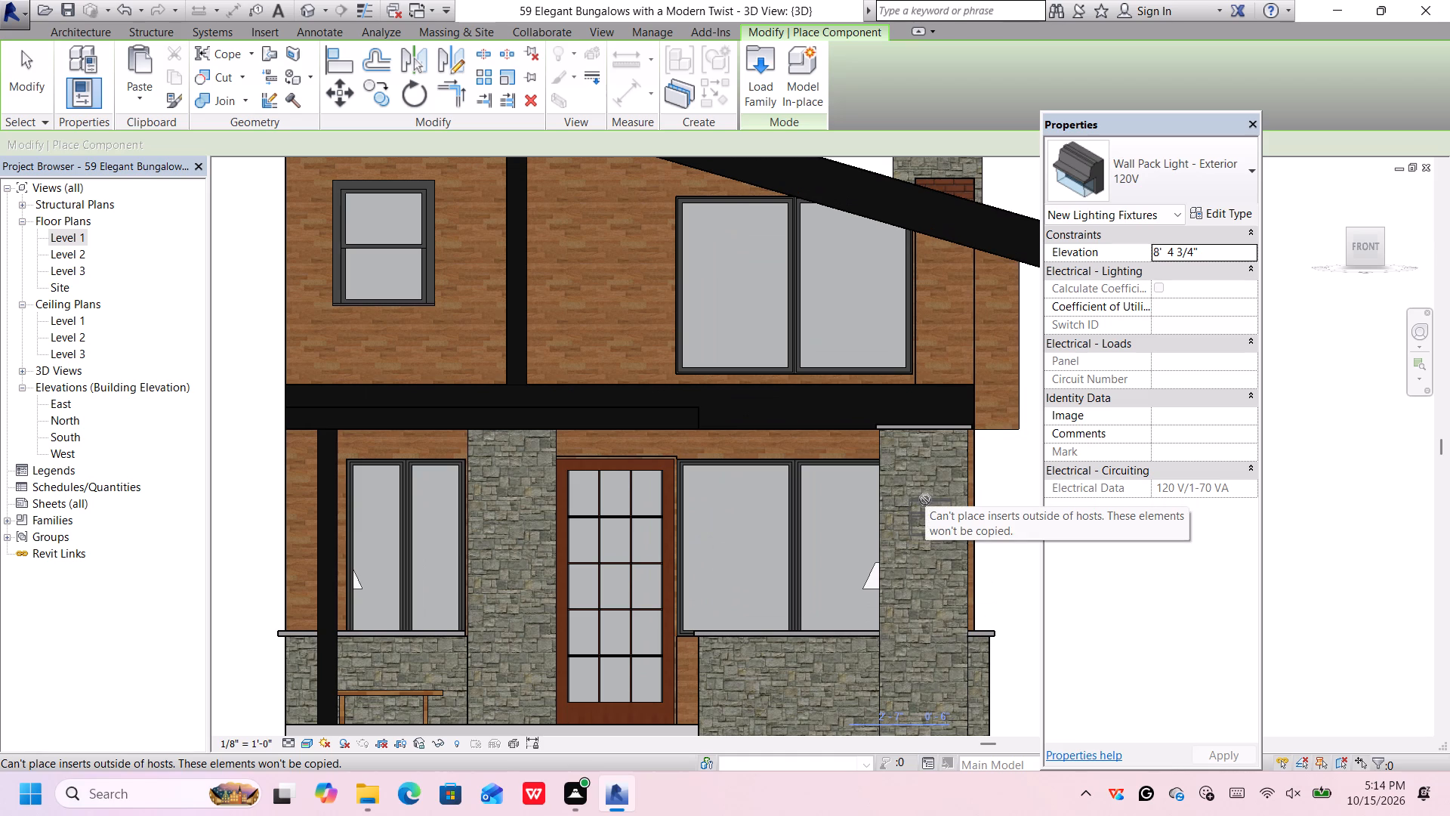
{"action": "scroll", "coordinate": [921, 498], "scroll_direction": "up", "scroll_amount": 4}
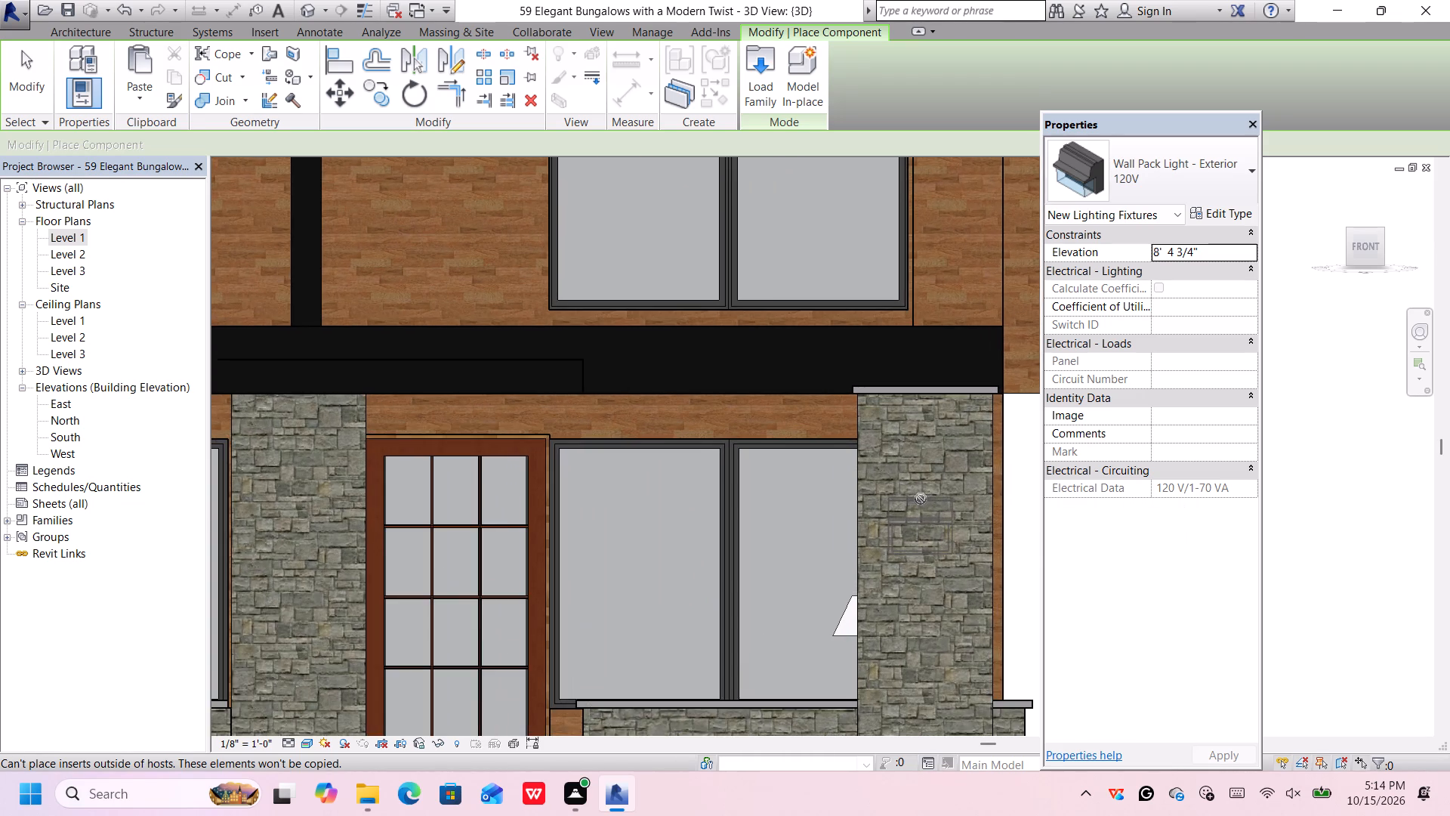
{"action": "left_click", "coordinate": [924, 498]}
Examine the placed wall light's position relative to the front stone column and the wall behind it.
{"action": "scroll", "coordinate": [924, 498], "scroll_direction": "down", "scroll_amount": 8}
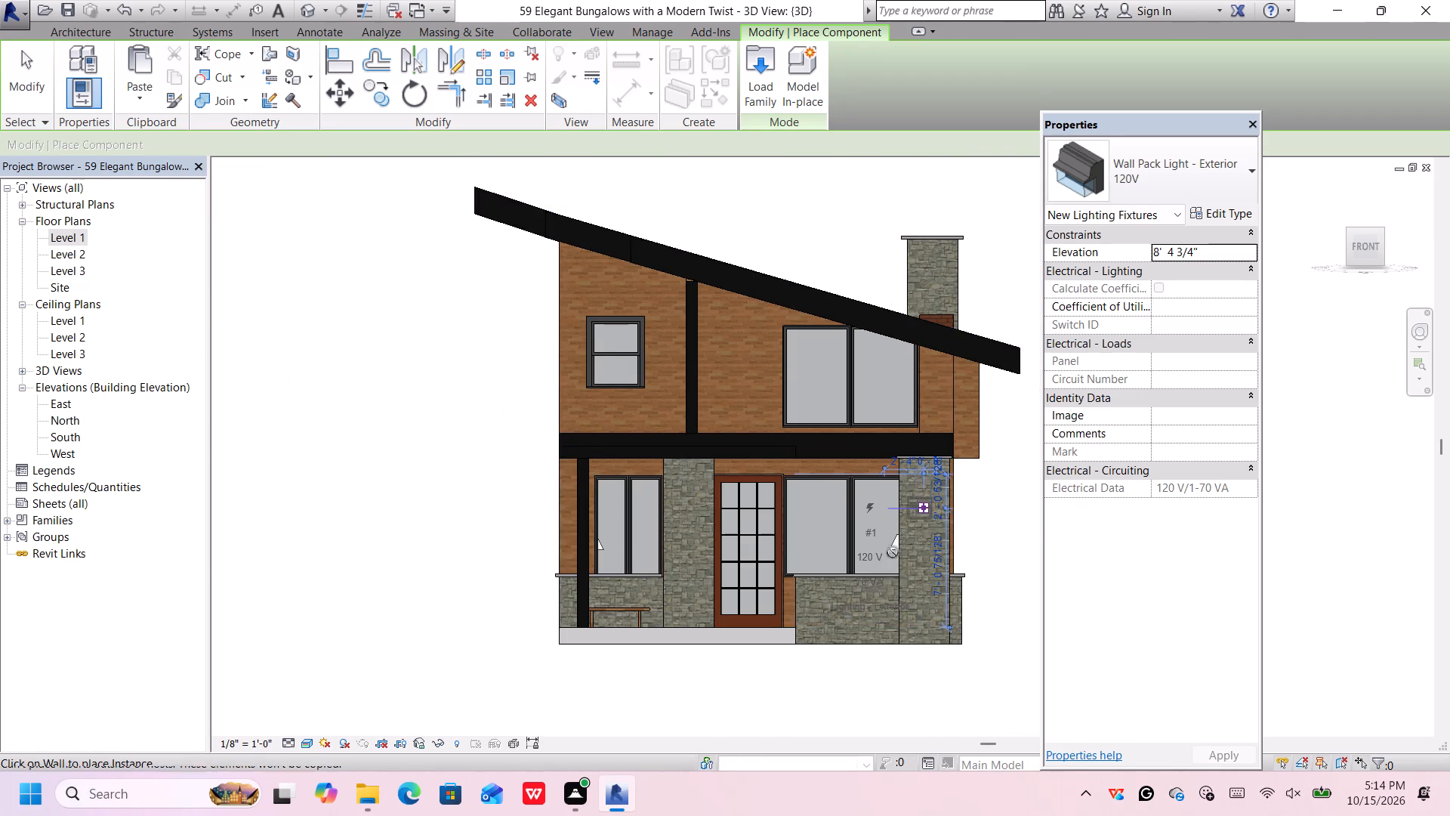
{"action": "scroll", "coordinate": [854, 632], "scroll_direction": "down", "scroll_amount": 2}
{"action": "middle_click_drag", "start_coordinate": [946, 515], "coordinate": [937, 515]}
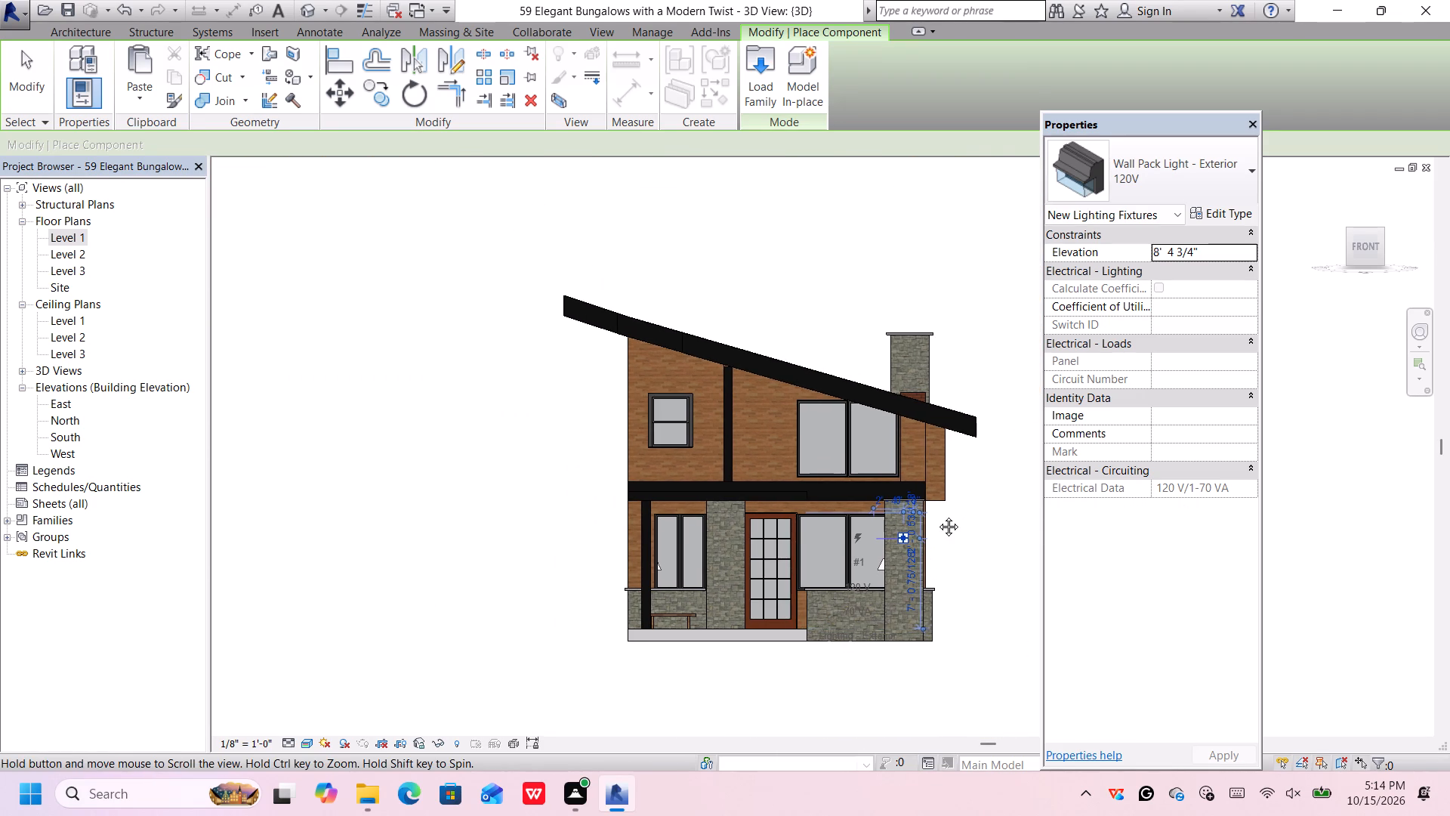
{"action": "middle_click_drag", "start_coordinate": [937, 515], "coordinate": [903, 638]}
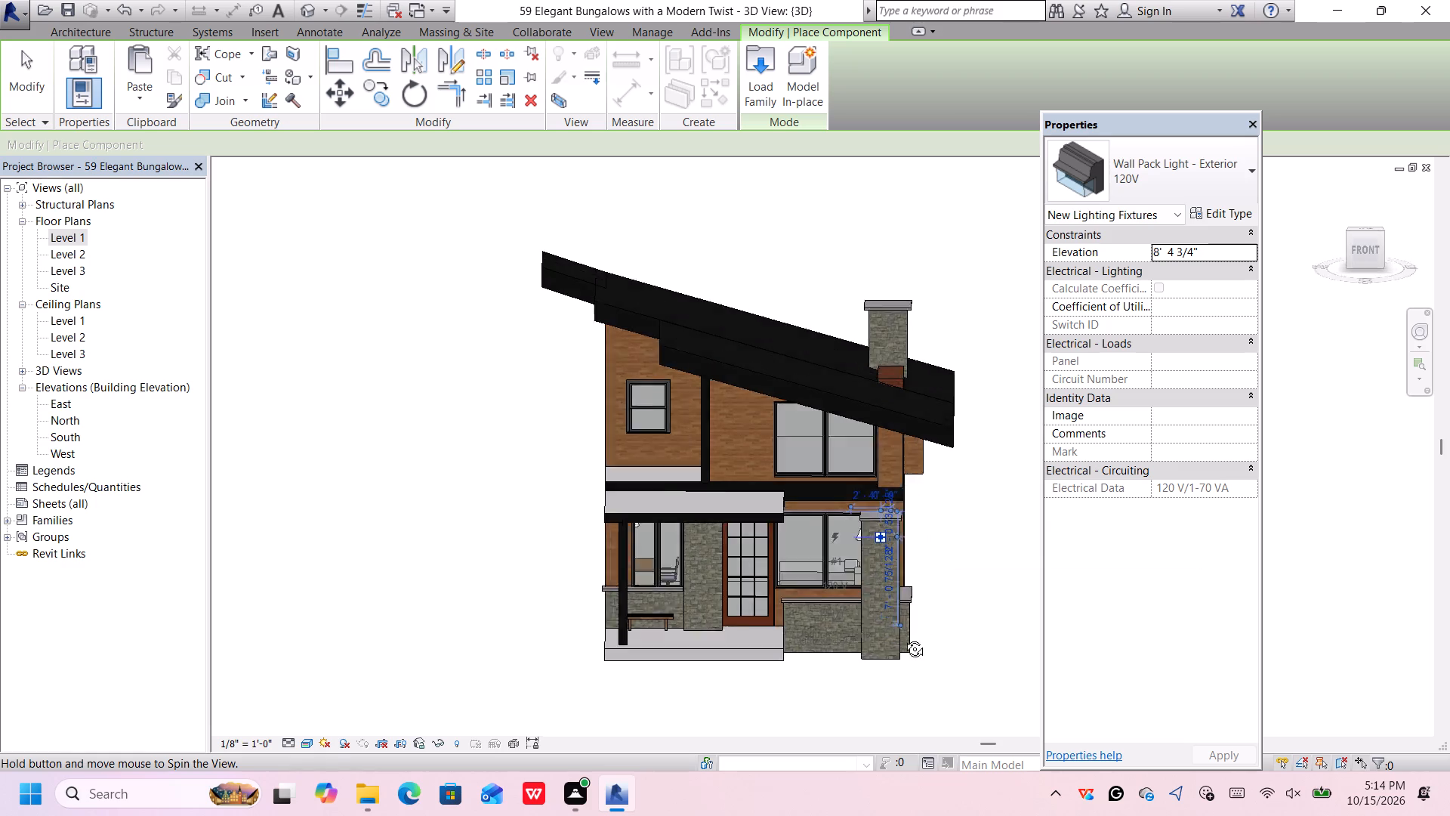
{"action": "middle_click_drag", "start_coordinate": [903, 638], "coordinate": [767, 629]}
{"action": "middle_click", "coordinate": [767, 629], "text": "shift"}
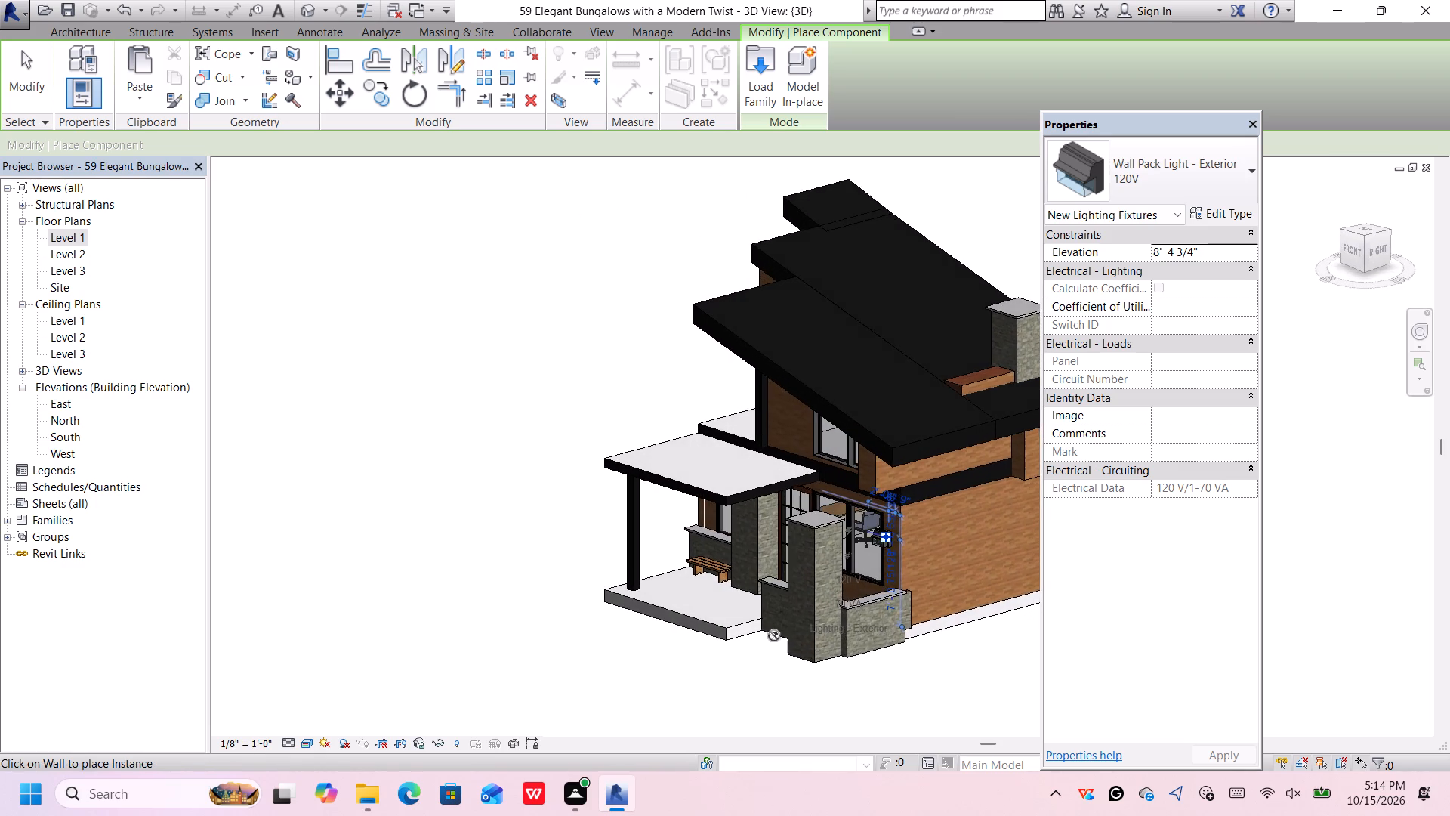
{"action": "scroll", "coordinate": [860, 605], "scroll_direction": "up", "scroll_amount": 6}
{"action": "scroll", "coordinate": [904, 462], "scroll_direction": "up", "scroll_amount": 3}
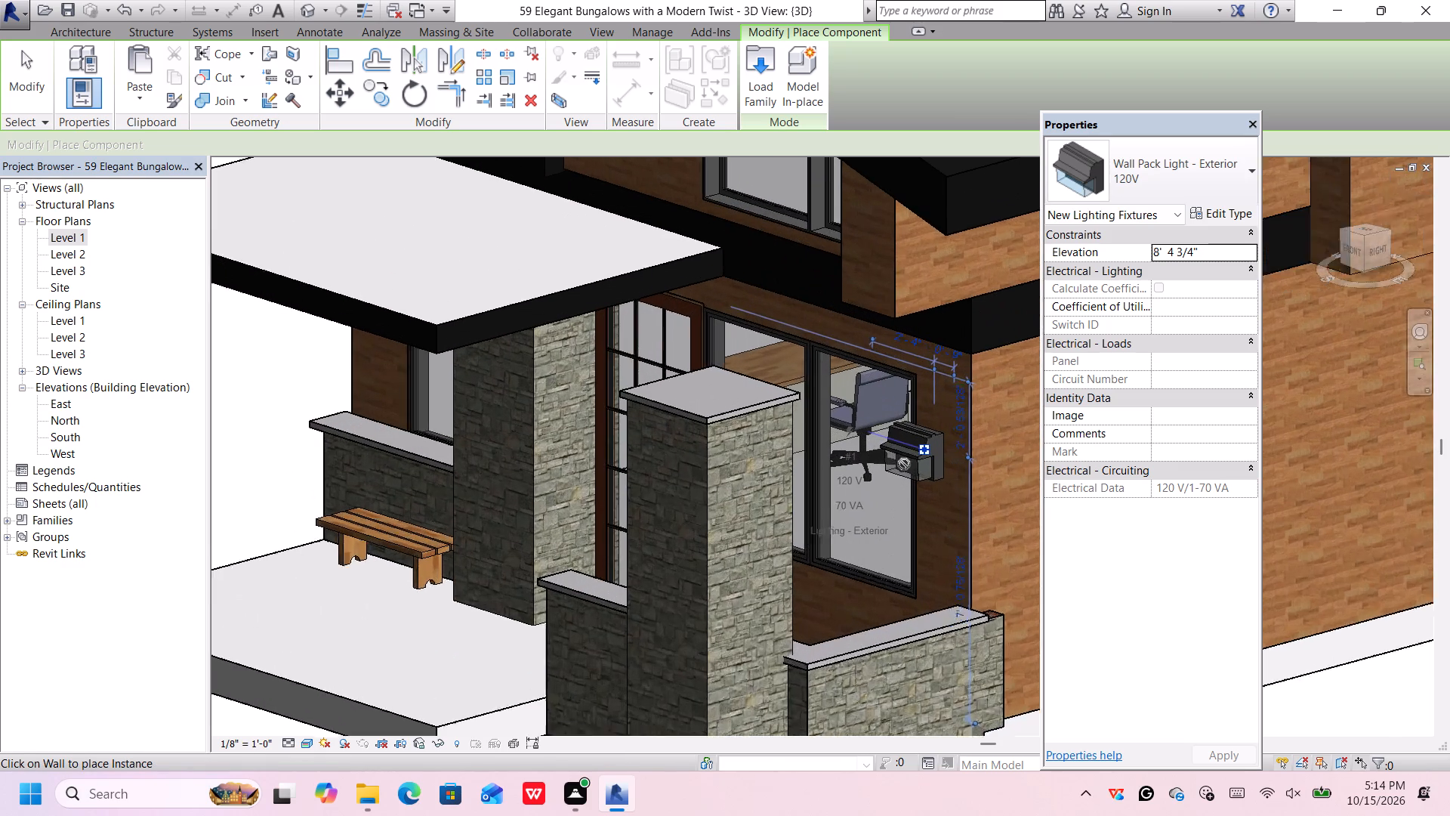
{"action": "scroll", "coordinate": [904, 474], "scroll_direction": "down", "scroll_amount": 4}
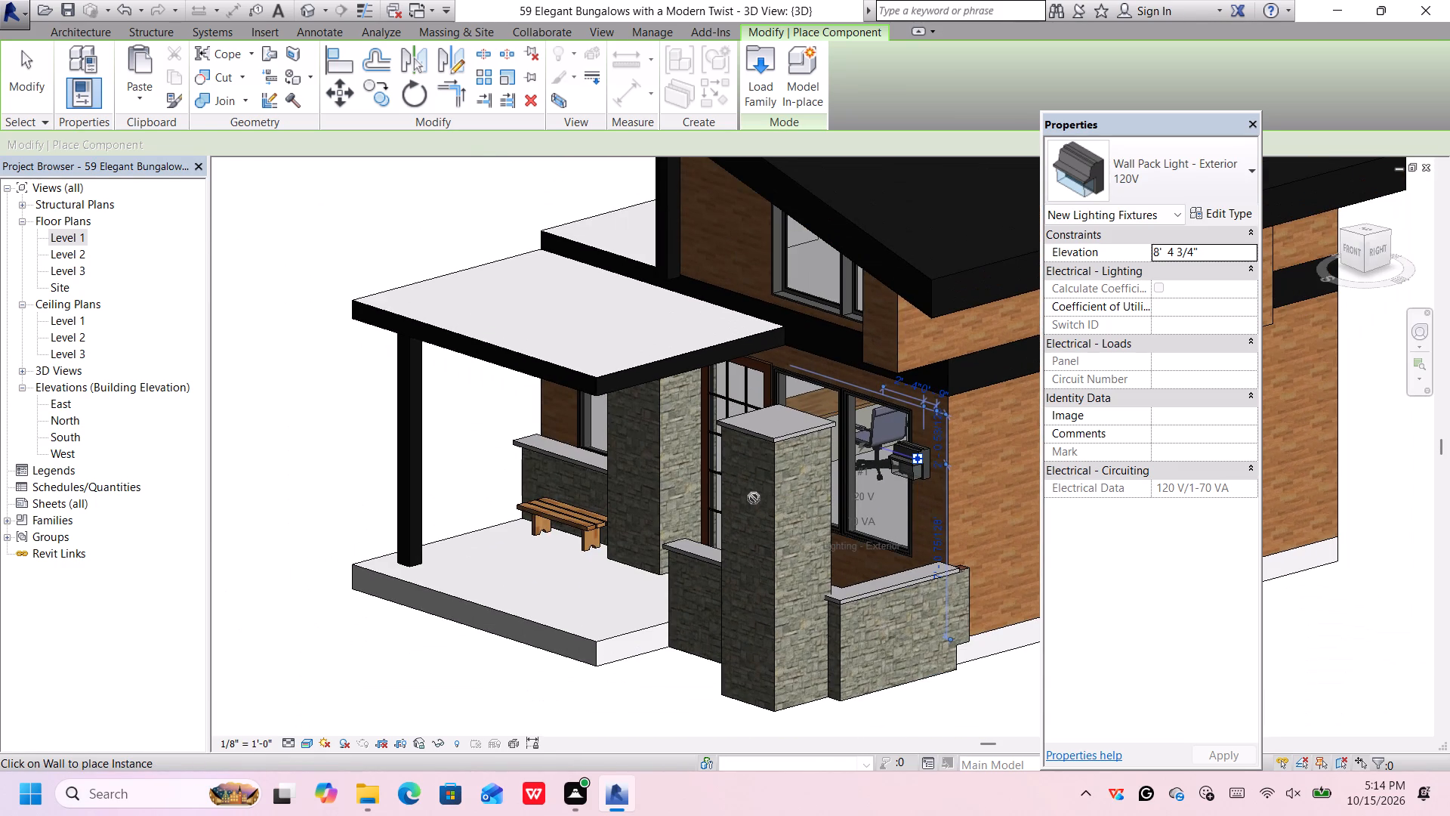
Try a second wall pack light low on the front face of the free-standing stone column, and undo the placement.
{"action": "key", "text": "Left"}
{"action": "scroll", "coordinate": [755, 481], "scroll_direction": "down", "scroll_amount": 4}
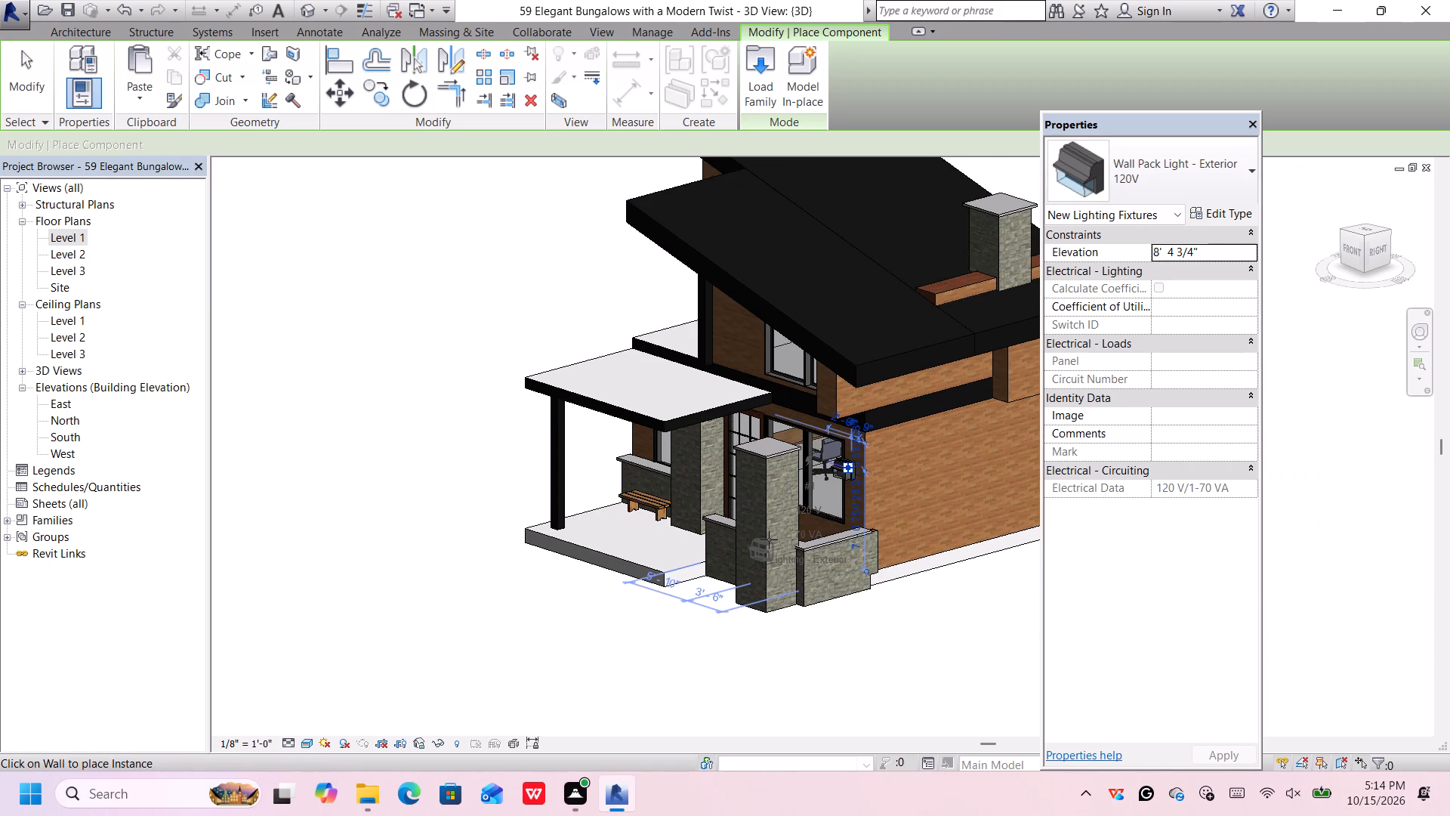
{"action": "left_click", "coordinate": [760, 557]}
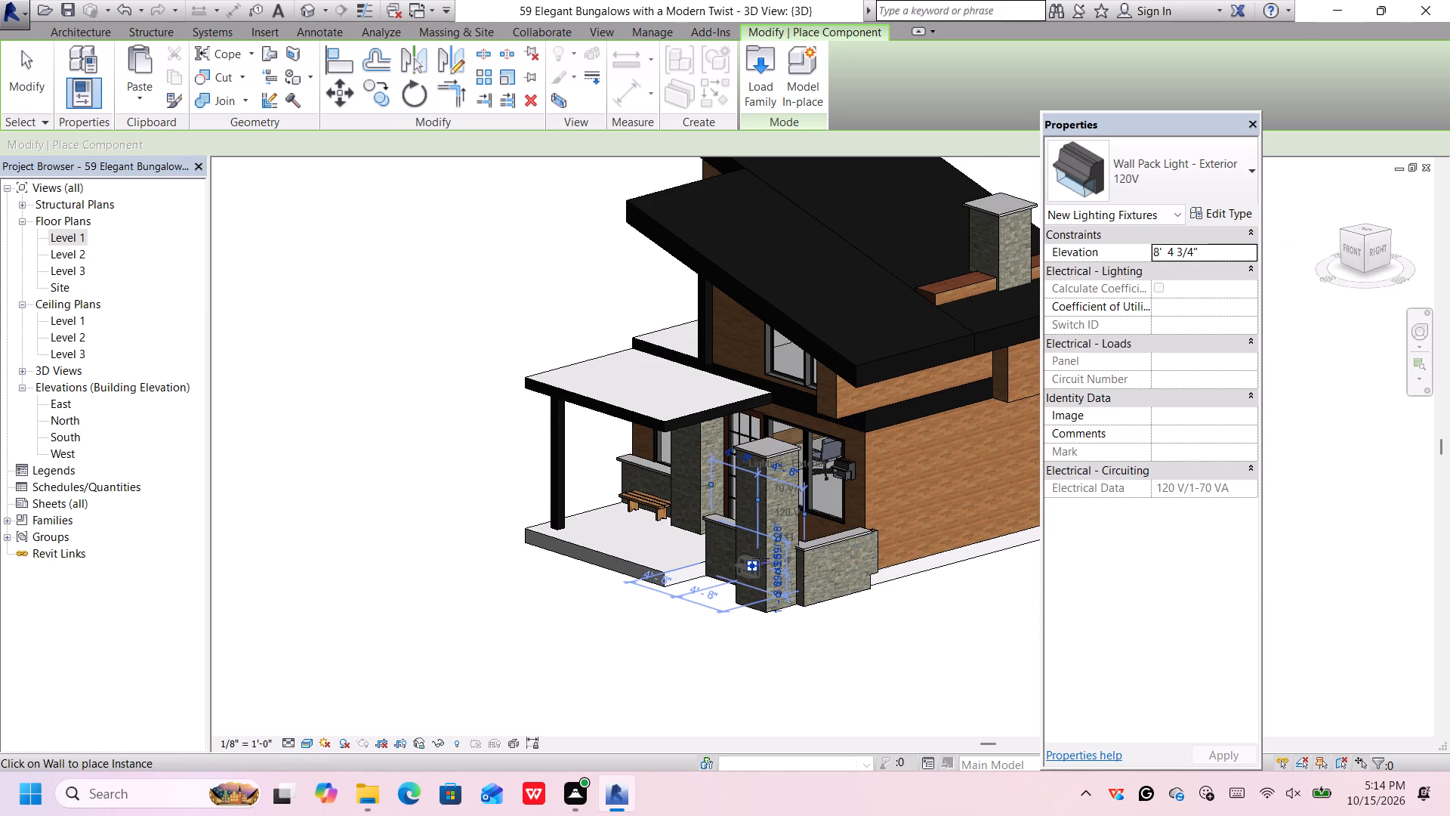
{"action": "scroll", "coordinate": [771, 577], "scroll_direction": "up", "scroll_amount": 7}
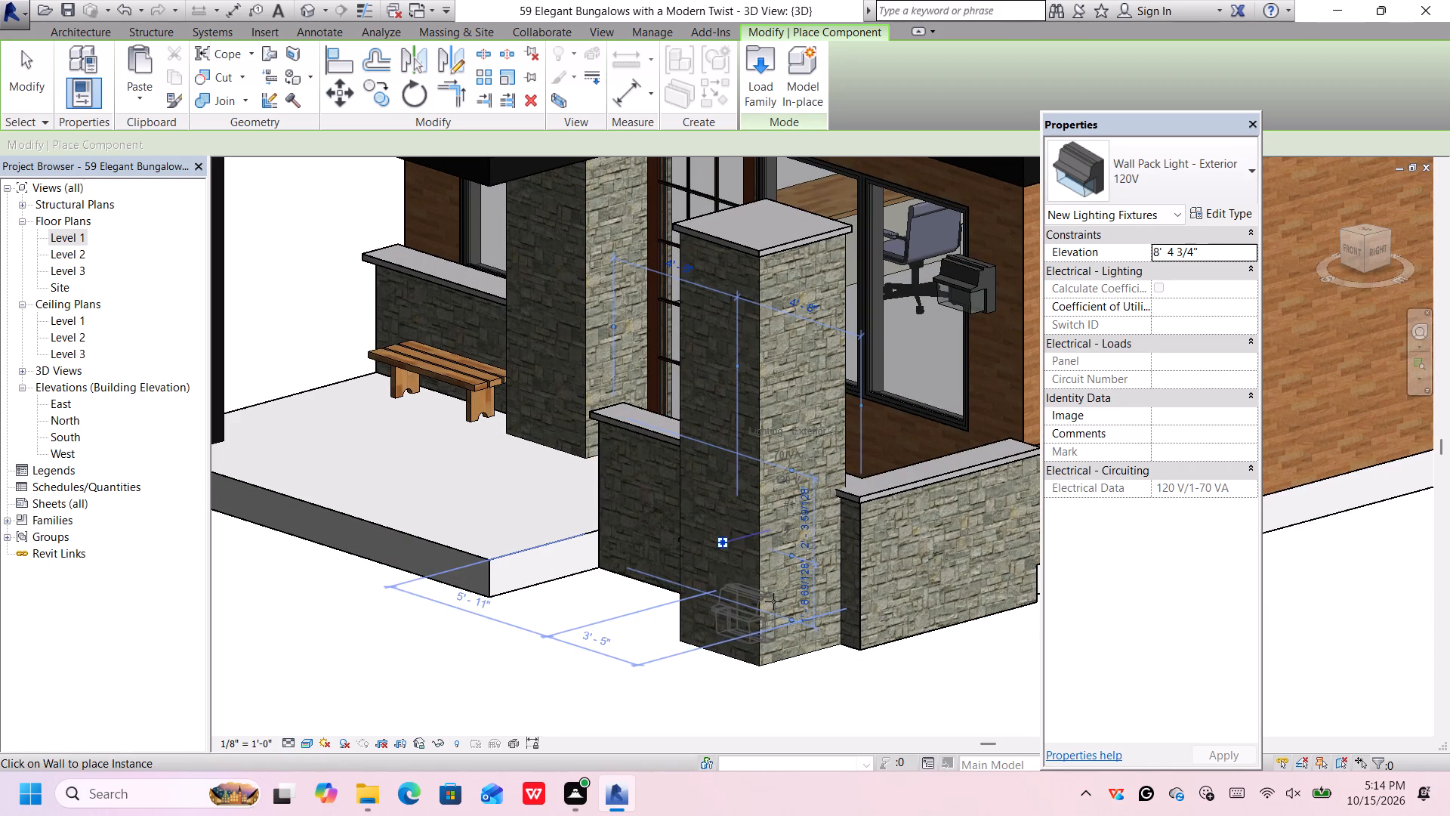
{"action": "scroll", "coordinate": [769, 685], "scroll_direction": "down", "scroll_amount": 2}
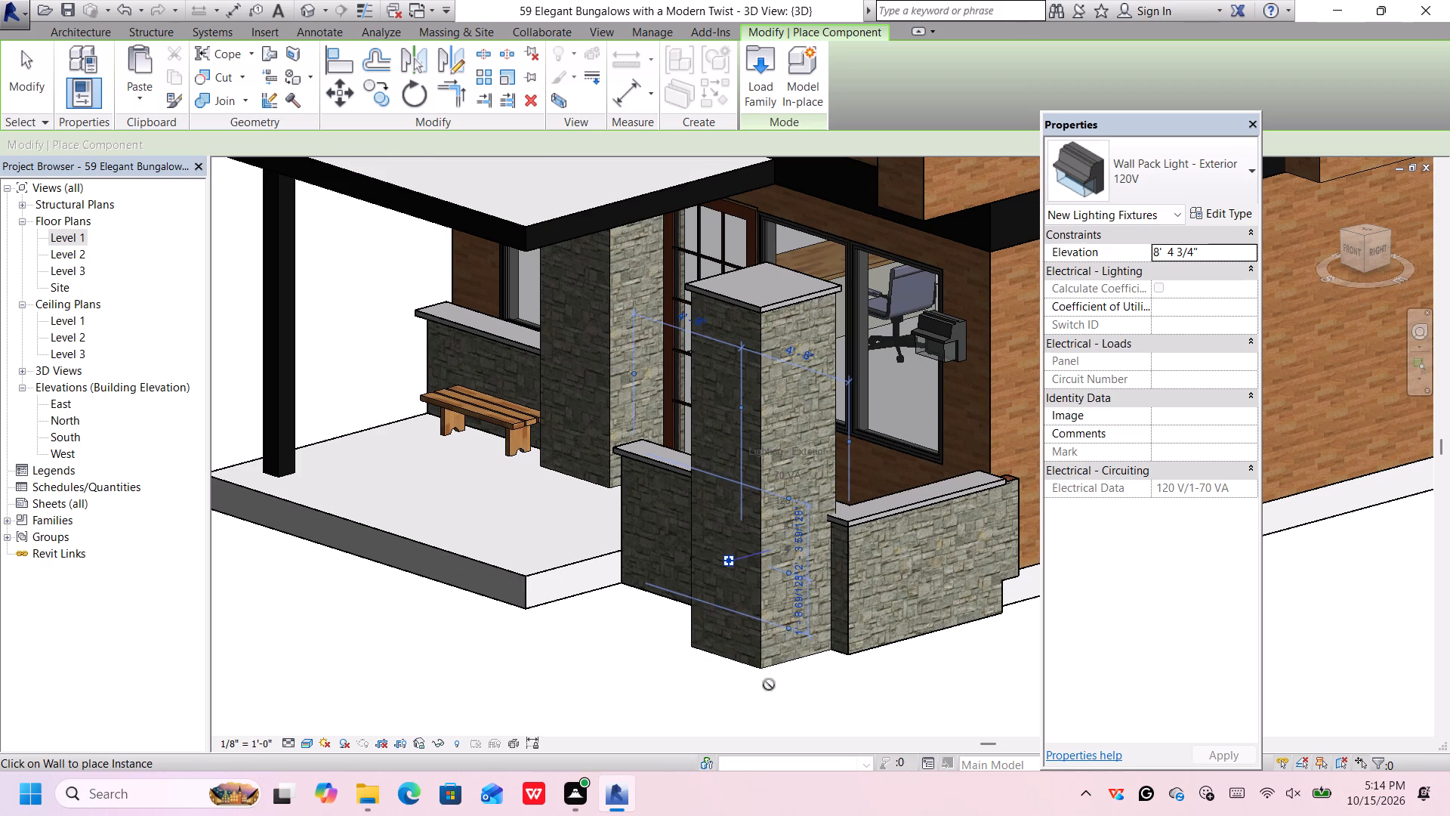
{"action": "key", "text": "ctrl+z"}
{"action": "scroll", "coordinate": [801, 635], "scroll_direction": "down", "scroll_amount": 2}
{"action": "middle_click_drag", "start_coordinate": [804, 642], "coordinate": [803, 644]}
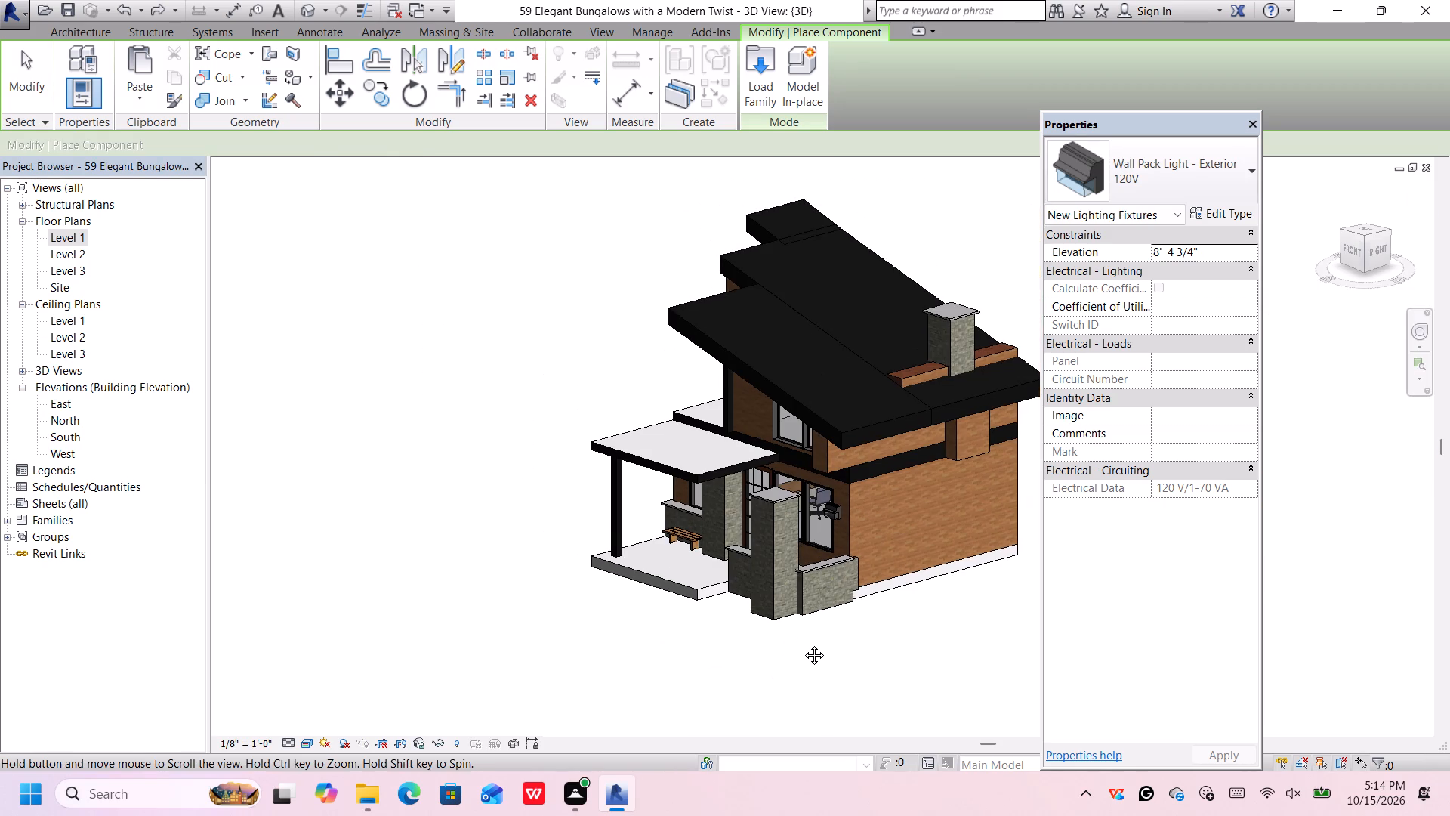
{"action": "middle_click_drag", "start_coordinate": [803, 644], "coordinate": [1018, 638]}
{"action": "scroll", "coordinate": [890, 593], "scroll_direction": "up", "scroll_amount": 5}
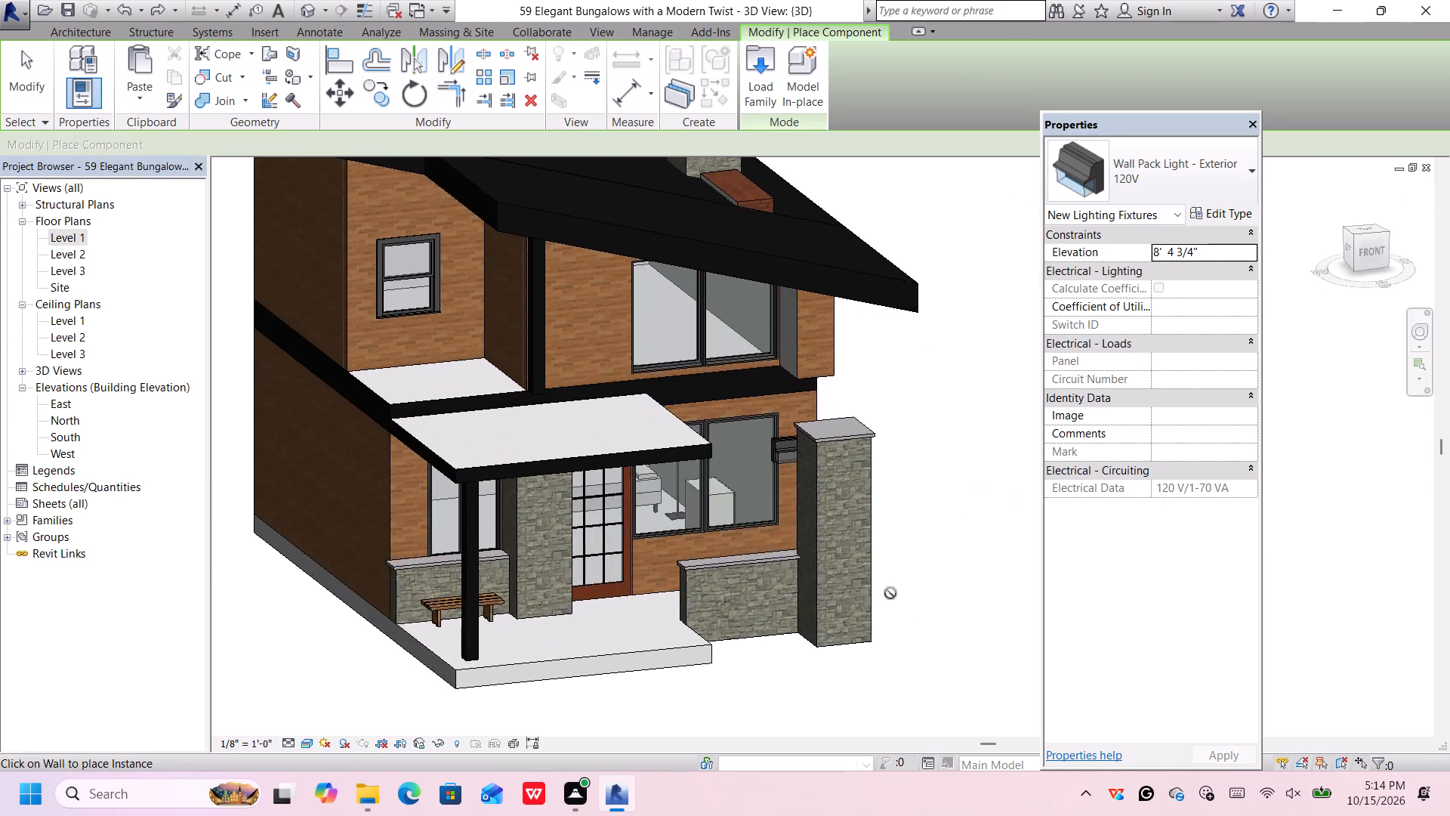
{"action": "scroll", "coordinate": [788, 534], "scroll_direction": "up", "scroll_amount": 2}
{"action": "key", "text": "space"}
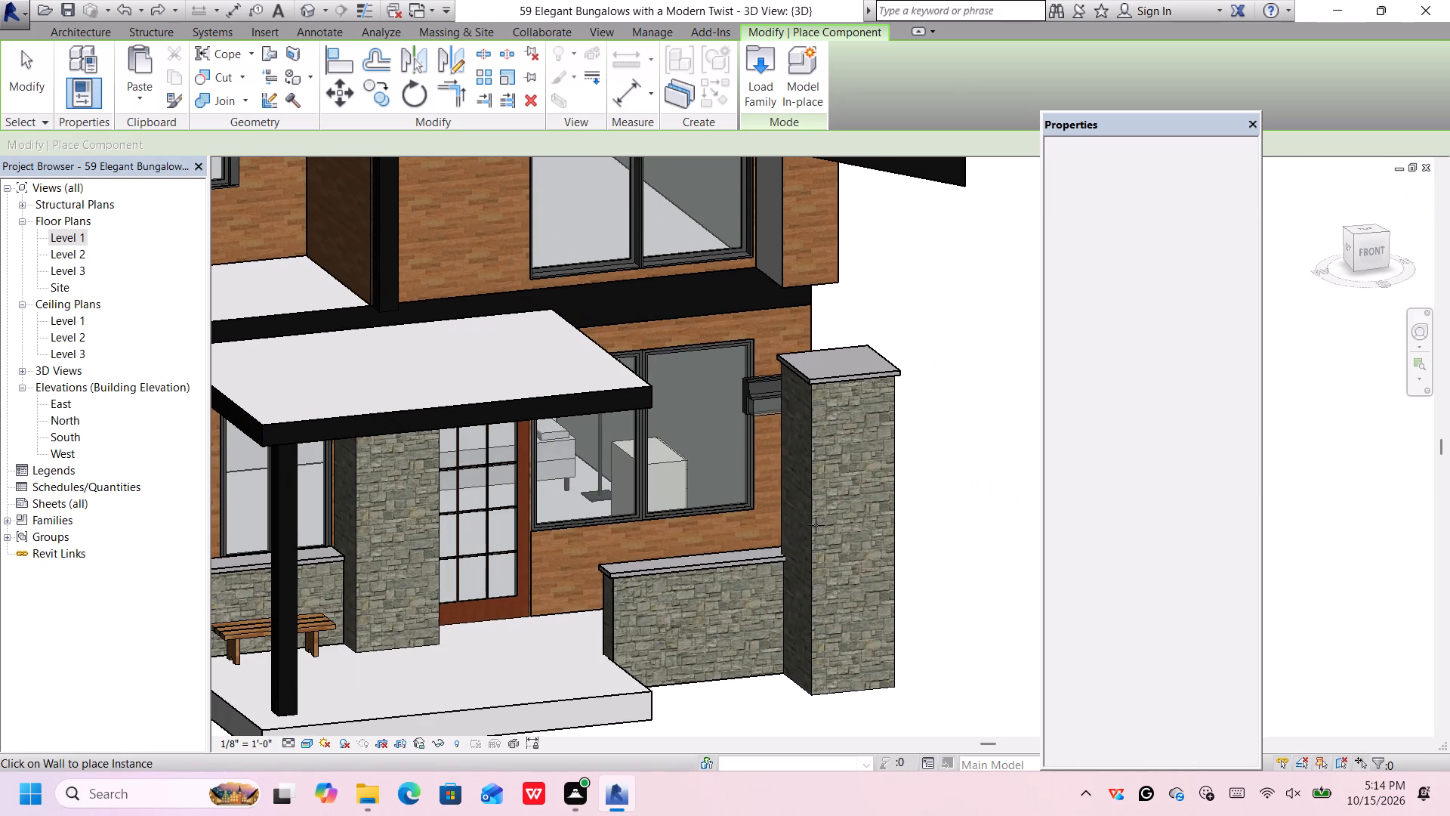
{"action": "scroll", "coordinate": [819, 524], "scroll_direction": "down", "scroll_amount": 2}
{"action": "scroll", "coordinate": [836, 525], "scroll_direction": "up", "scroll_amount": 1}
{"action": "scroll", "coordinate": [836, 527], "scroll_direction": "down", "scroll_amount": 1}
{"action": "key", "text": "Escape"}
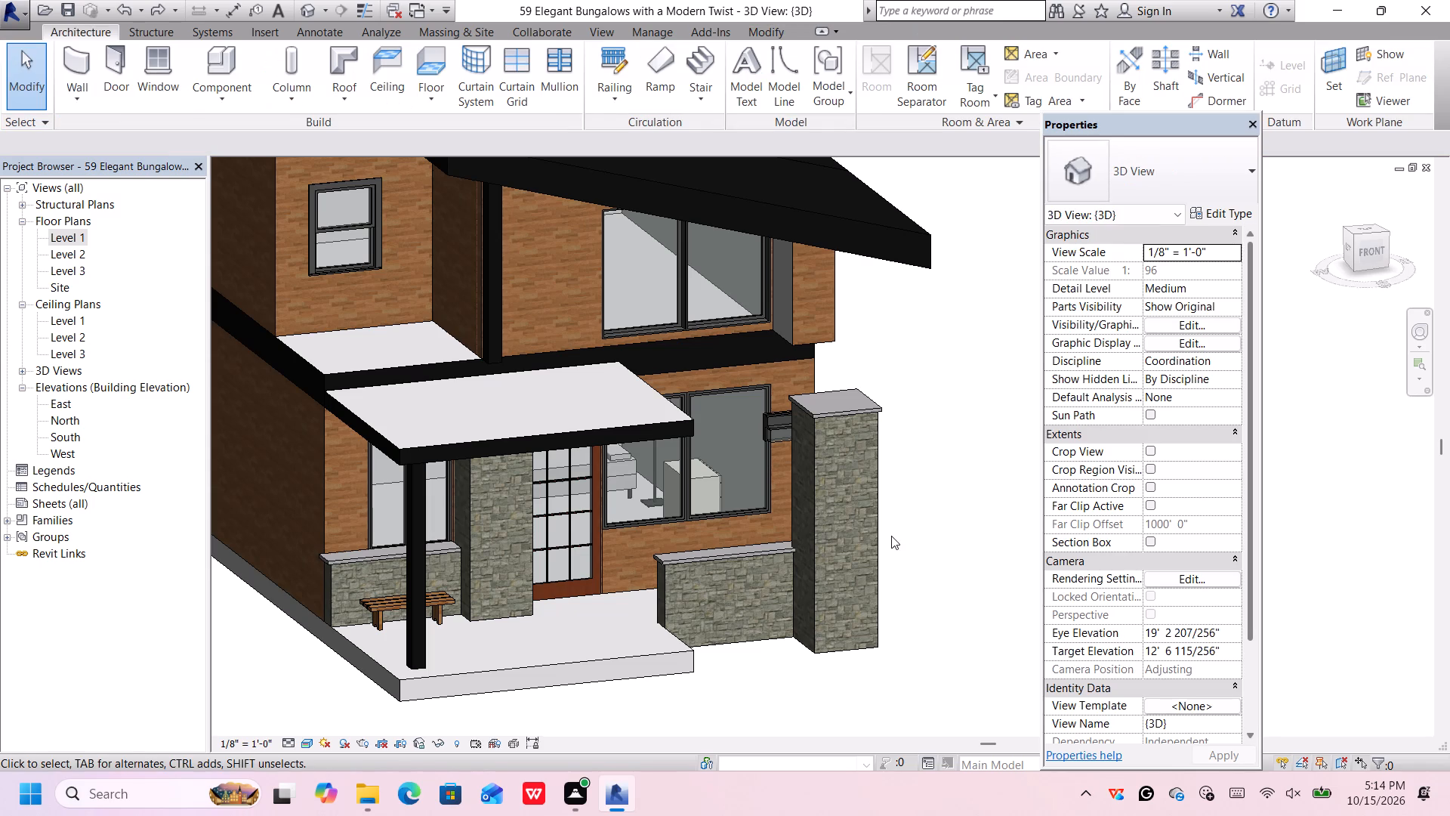
Nudge the wall pack light beside the large ground-floor window along the brick wall toward the building's outer corner.
{"action": "middle_click_drag", "start_coordinate": [890, 537], "coordinate": [591, 472]}
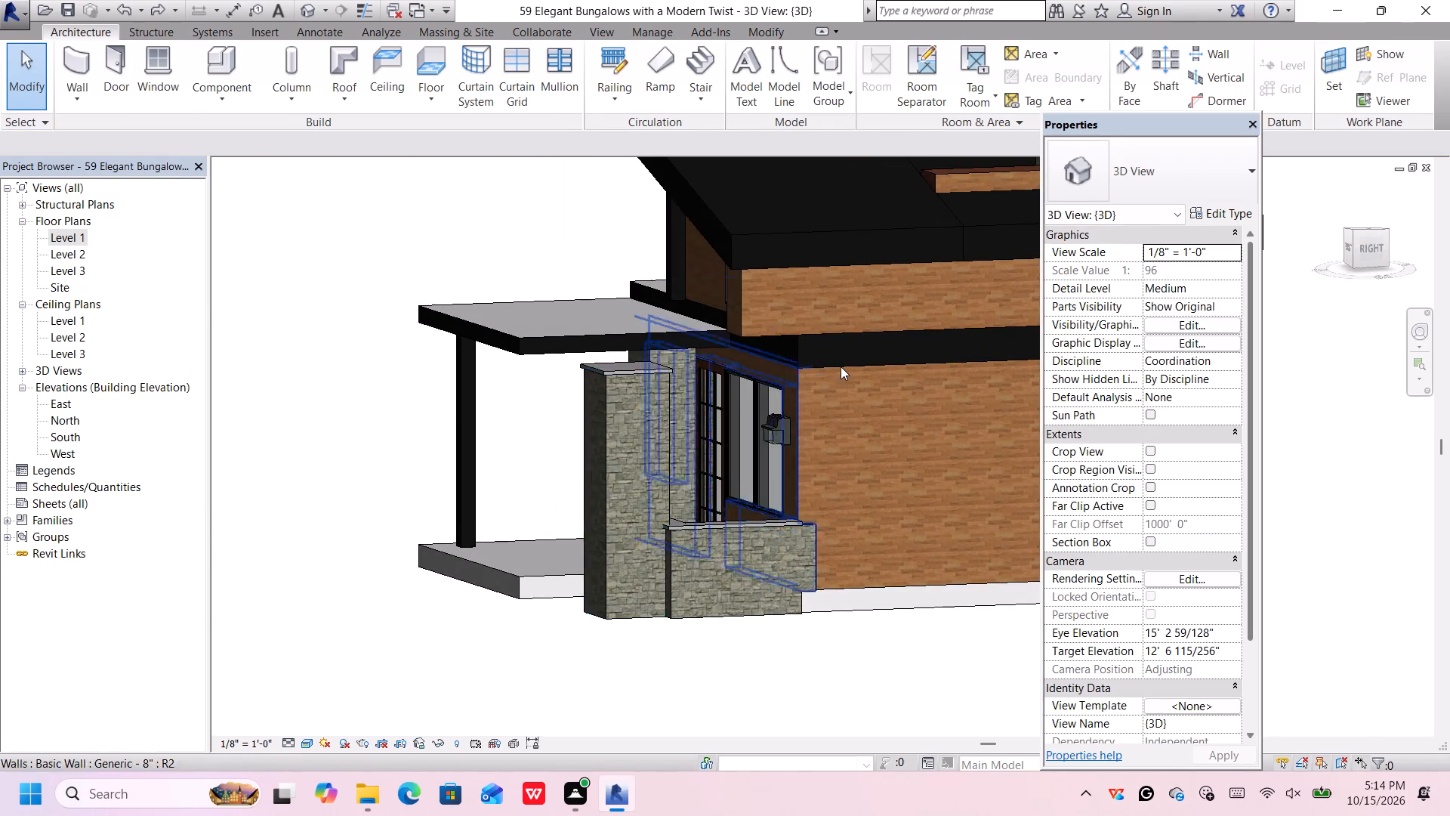
{"action": "scroll", "coordinate": [841, 366], "scroll_direction": "up", "scroll_amount": 4}
{"action": "left_click", "coordinate": [745, 453]}
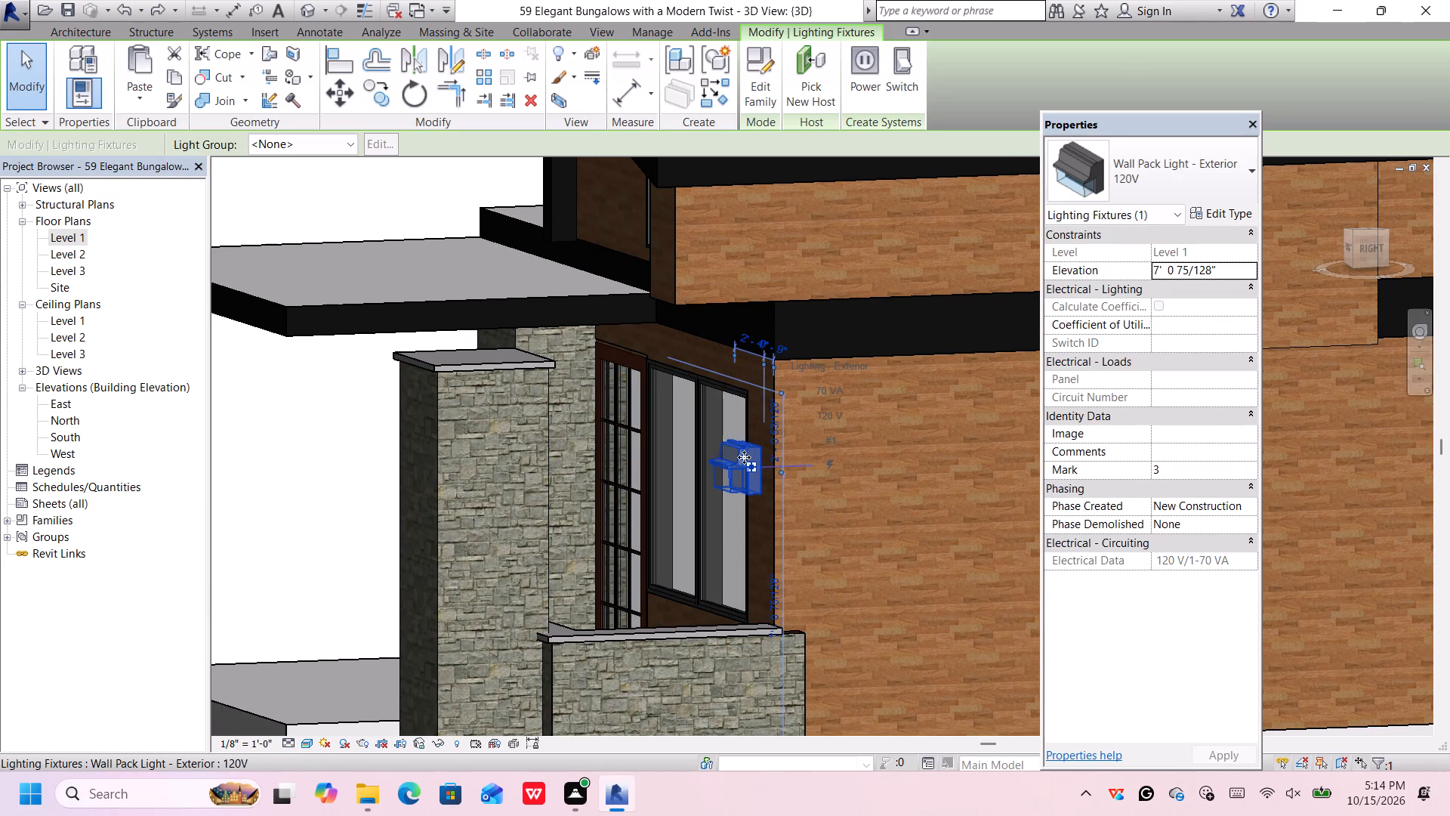
{"action": "key", "text": "Left"}
{"action": "key", "text": "Left"}
{"action": "key", "text": "Left"}
{"action": "key", "text": "Left"}
{"action": "key", "text": "Left"}
{"action": "key", "text": "Left"}
{"action": "key", "text": "Left"}
{"action": "key", "text": "Left"}
{"action": "key", "text": "Left"}
{"action": "key", "text": "Left"}
{"action": "key", "text": "Left"}
{"action": "key", "text": "Left"}
{"action": "key", "text": "Left"}
{"action": "key", "text": "Right"}
{"action": "key", "text": "Right"}
{"action": "key", "text": "Right"}
{"action": "key", "text": "Right"}
{"action": "key", "text": "Right"}
{"action": "key", "text": "Right"}
{"action": "key", "text": "Right"}
{"action": "key", "text": "Right"}
{"action": "key", "text": "Right"}
{"action": "key", "text": "Right"}
{"action": "key", "text": "Right"}
{"action": "key", "text": "Right"}
{"action": "key", "text": "Right"}
{"action": "key", "text": "Right"}
{"action": "key", "text": "Right"}
{"action": "key", "text": "Right"}
{"action": "key", "text": "Right"}
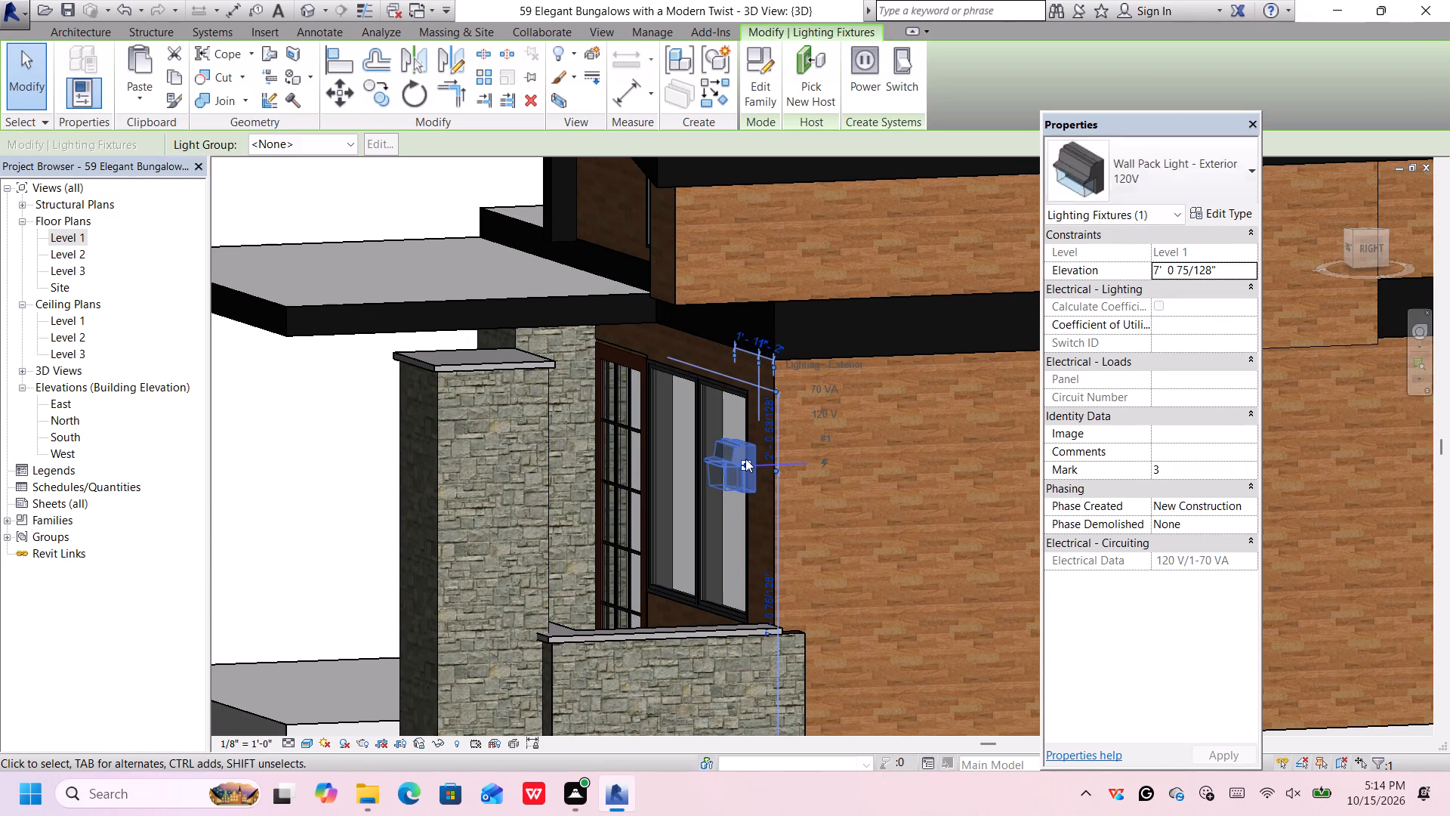
{"action": "key", "text": "Right"}
{"action": "key", "text": "Right"}
{"action": "key", "text": "Right"}
{"action": "key", "text": "Right"}
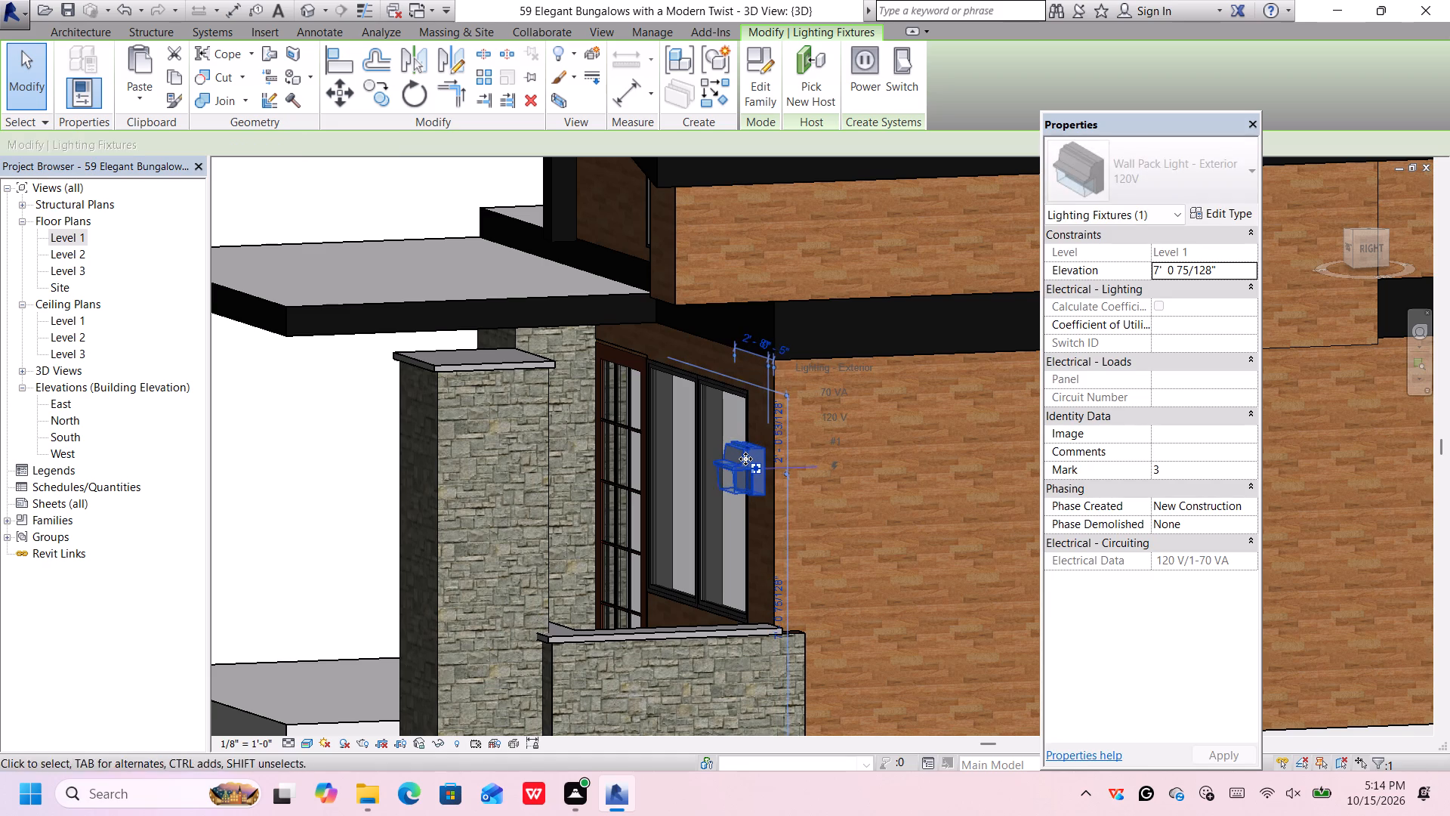
{"action": "key", "text": "Right"}
{"action": "key", "text": "Right"}
{"action": "key", "text": "Right"}
{"action": "key", "text": "Right"}
{"action": "key", "text": "Right"}
{"action": "key", "text": "Right"}
{"action": "key", "text": "Right"}
{"action": "key", "text": "Right"}
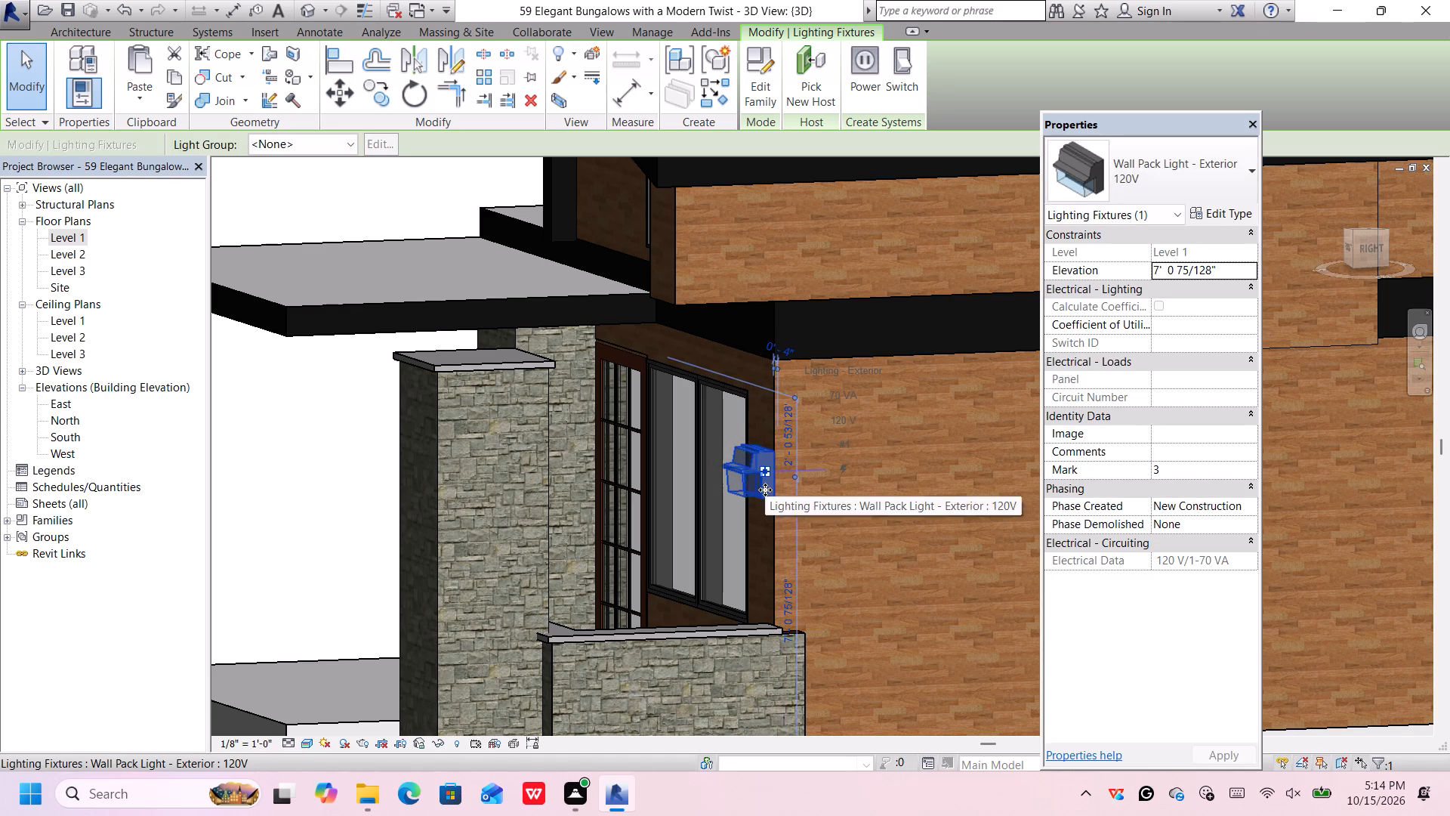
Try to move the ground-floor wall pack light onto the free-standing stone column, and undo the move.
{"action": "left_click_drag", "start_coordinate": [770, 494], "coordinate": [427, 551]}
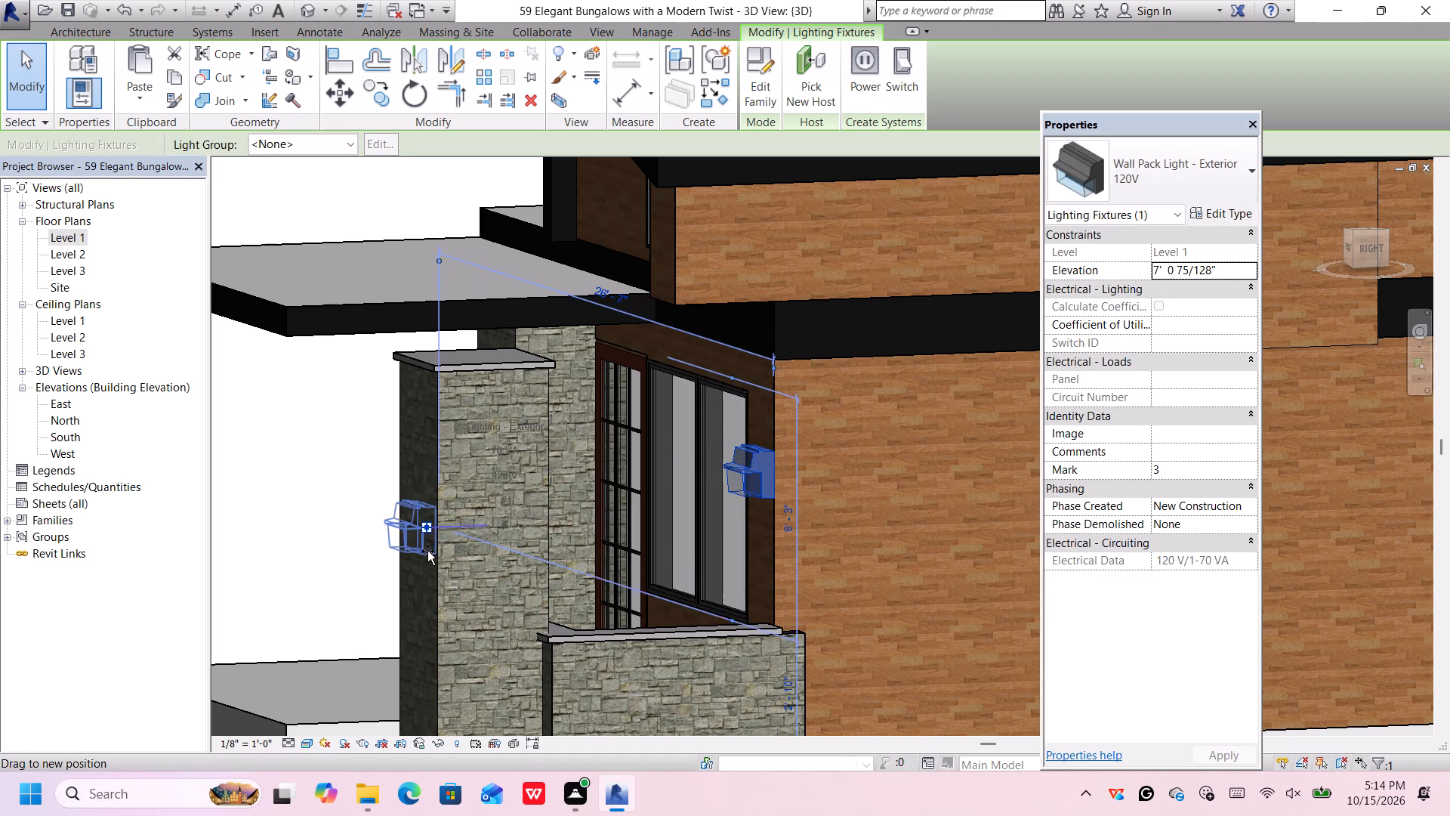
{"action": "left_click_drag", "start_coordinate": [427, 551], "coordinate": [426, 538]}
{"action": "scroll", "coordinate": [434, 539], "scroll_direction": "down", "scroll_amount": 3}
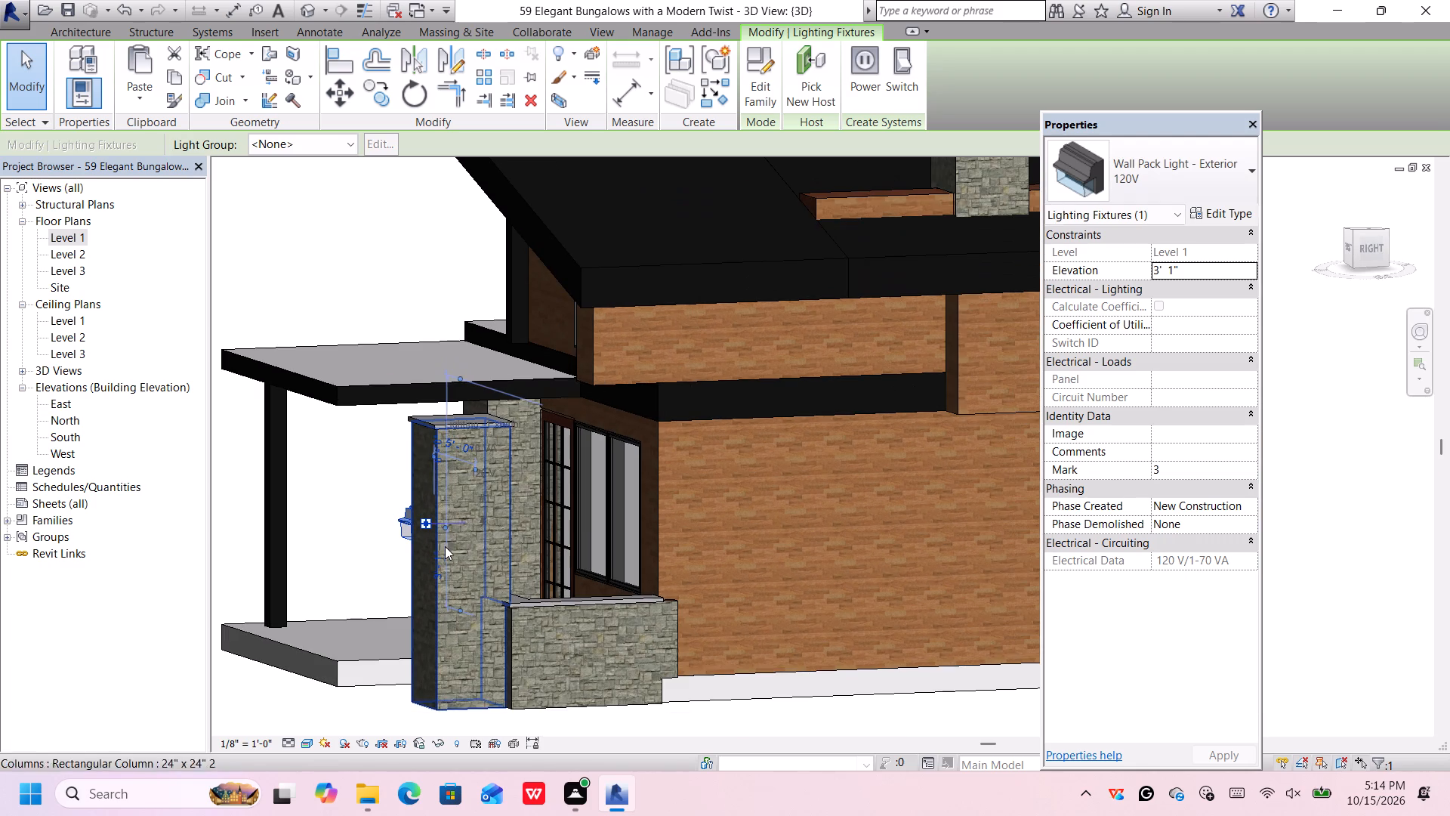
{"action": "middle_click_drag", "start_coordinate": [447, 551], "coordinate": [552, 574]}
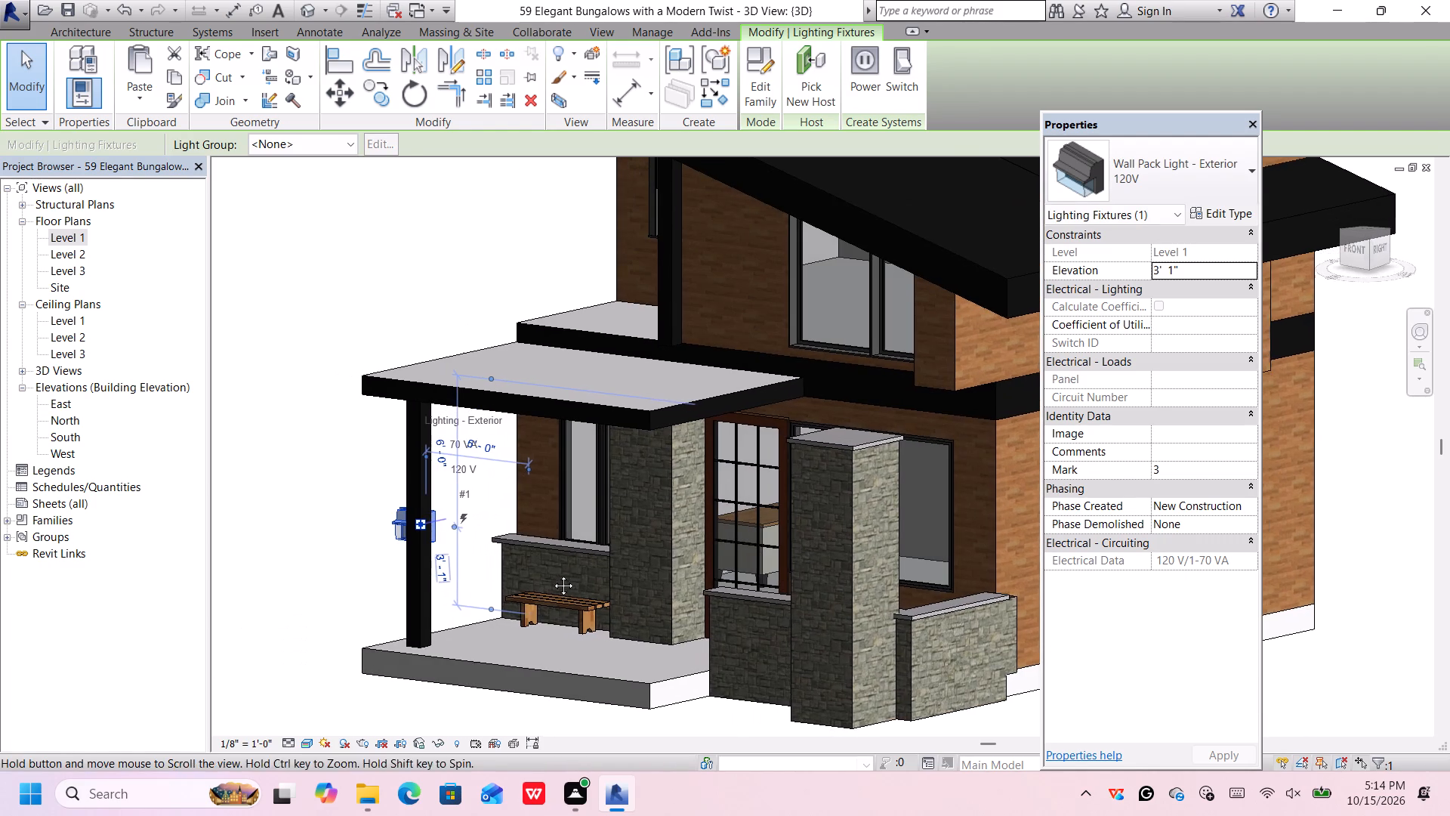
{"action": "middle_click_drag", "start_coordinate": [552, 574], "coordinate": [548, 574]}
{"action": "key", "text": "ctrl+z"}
Place a 120V Wall Pack Light - Exterior on the upper-floor brick wall between the black post and the large window.
{"action": "scroll", "coordinate": [608, 568], "scroll_direction": "down", "scroll_amount": 5}
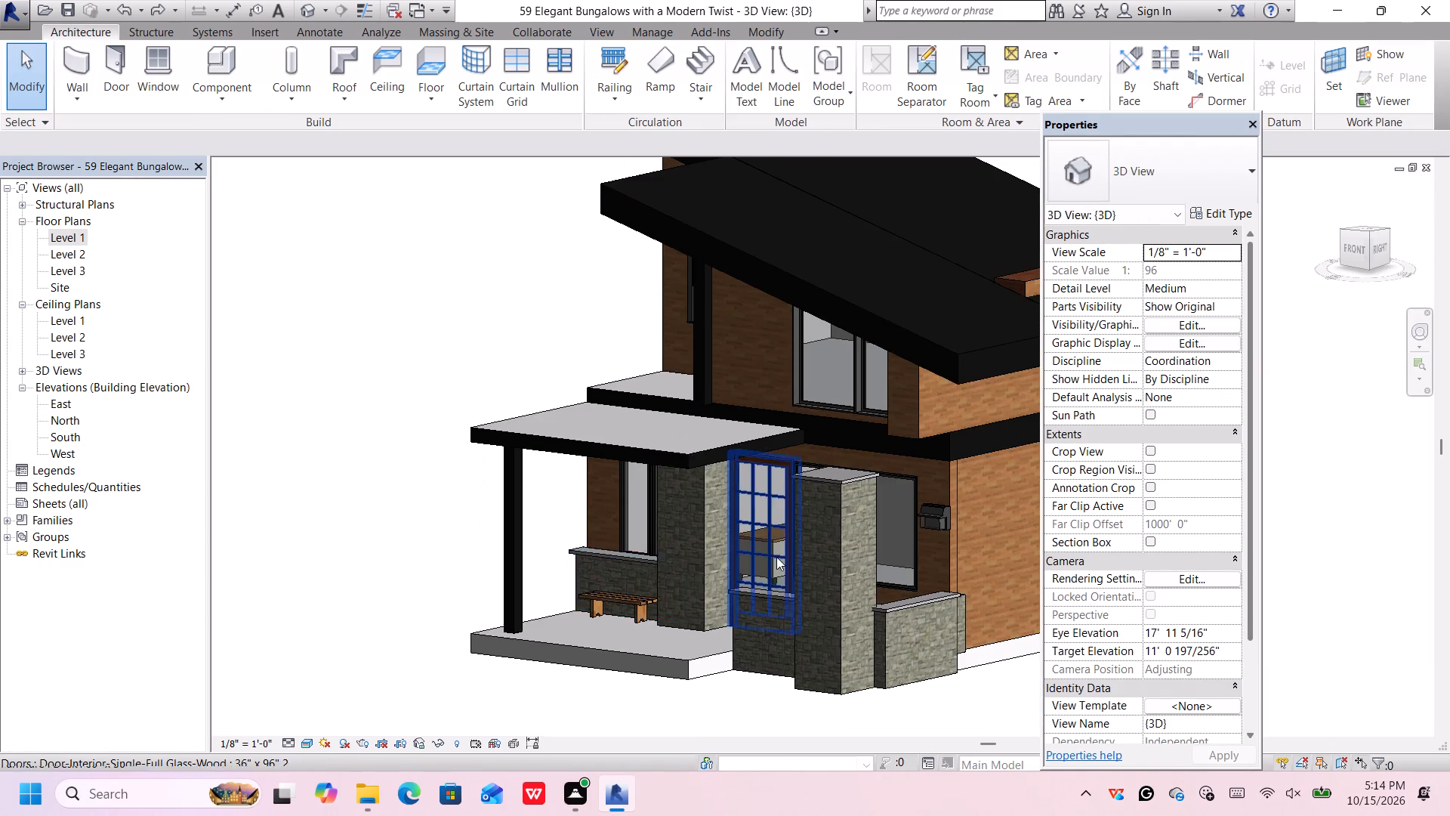
{"action": "scroll", "coordinate": [776, 557], "scroll_direction": "down", "scroll_amount": 2}
{"action": "scroll", "coordinate": [947, 596], "scroll_direction": "up", "scroll_amount": 3}
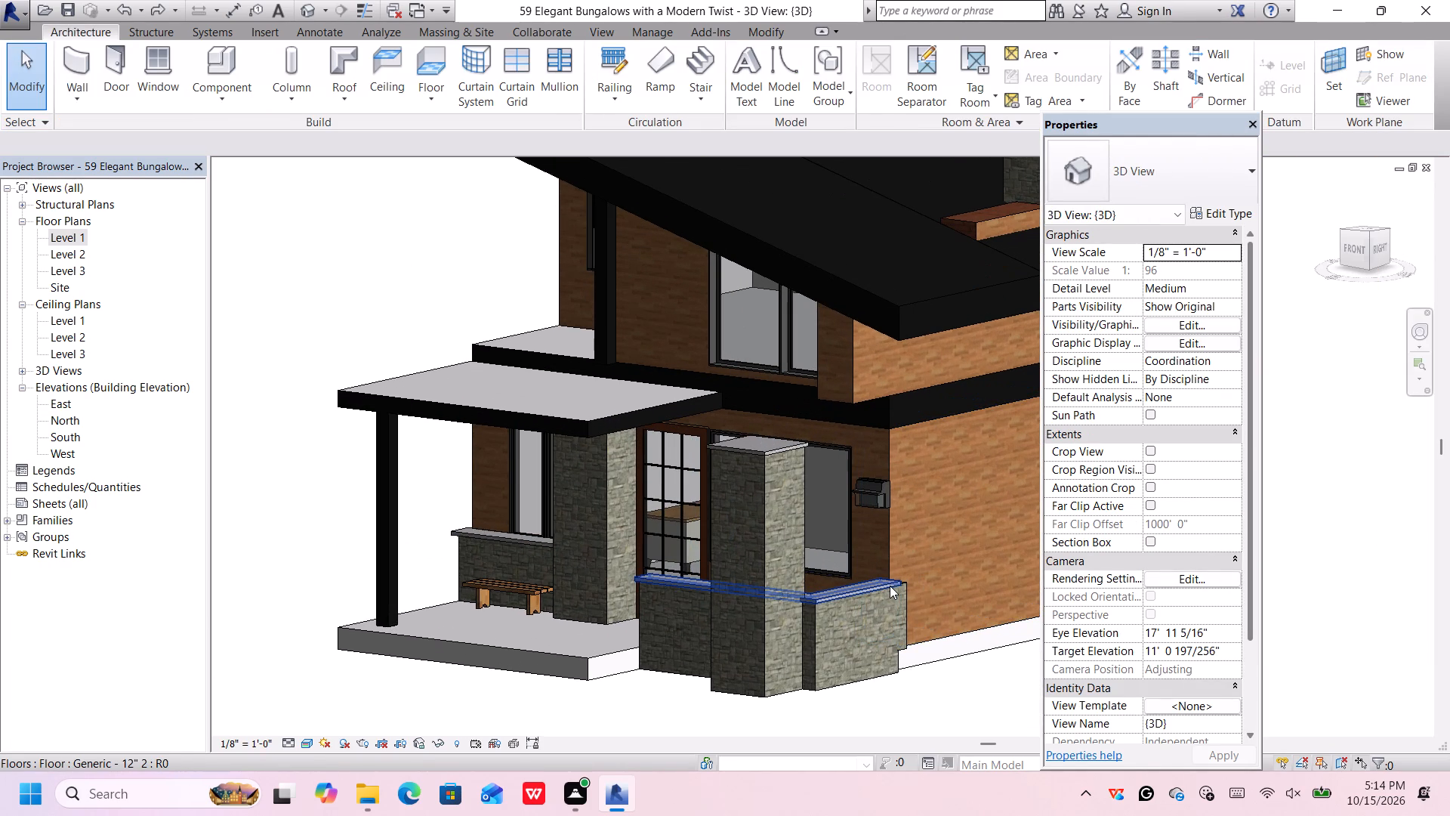
{"action": "scroll", "coordinate": [890, 586], "scroll_direction": "down", "scroll_amount": 1}
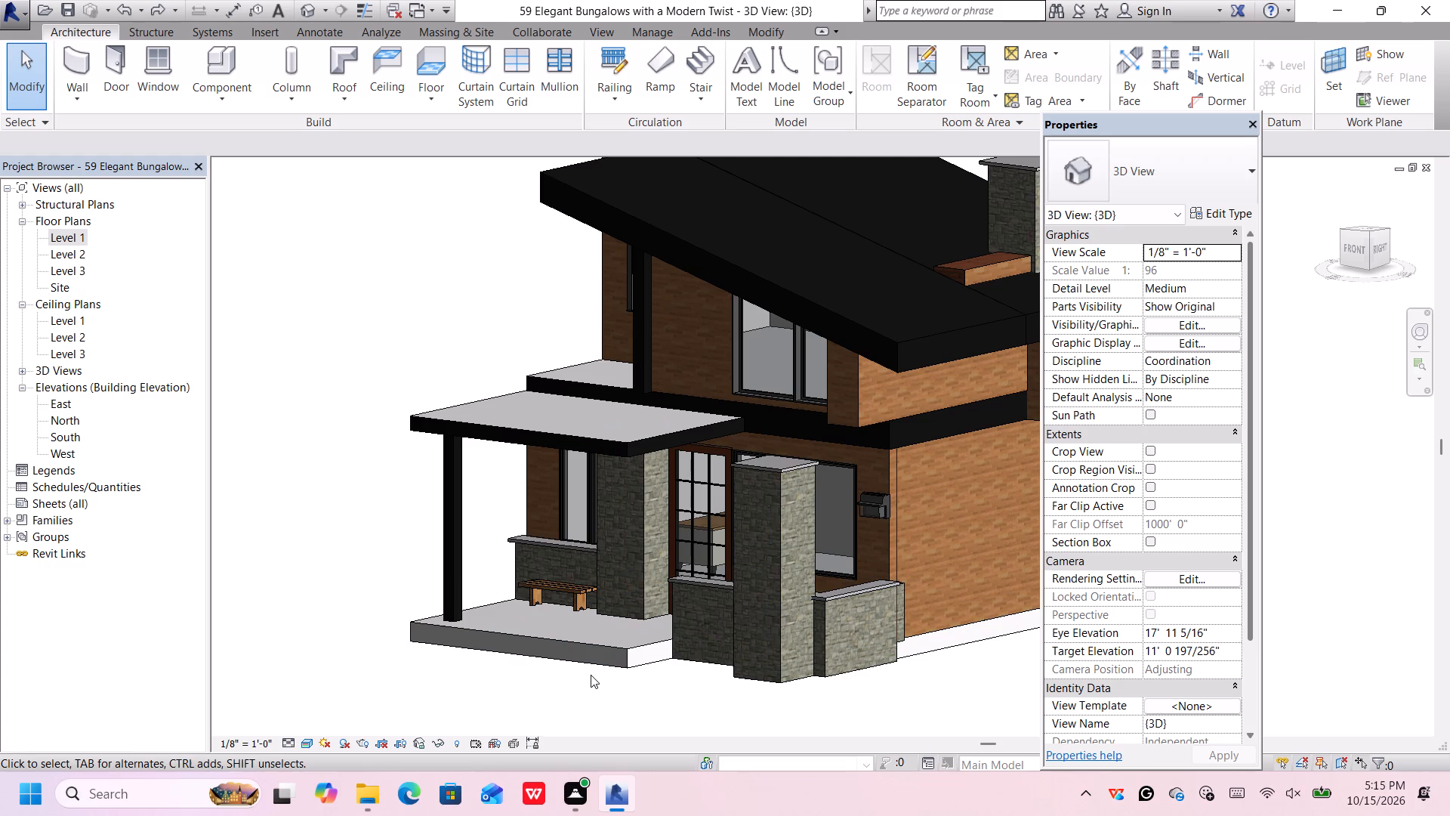
{"action": "middle_click_drag", "start_coordinate": [591, 677], "coordinate": [723, 685], "text": "shift"}
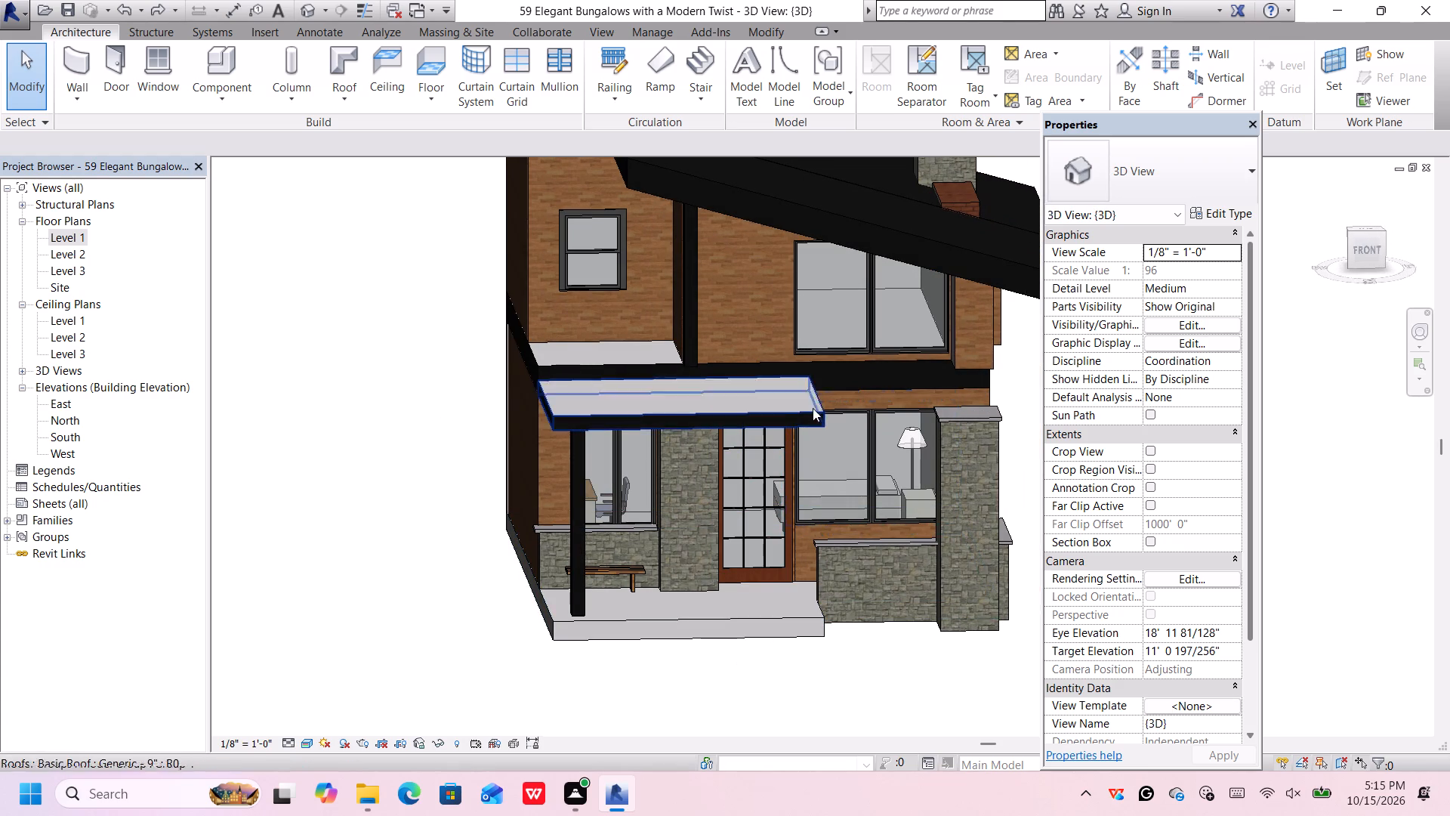
{"action": "scroll", "coordinate": [839, 277], "scroll_direction": "up", "scroll_amount": 1}
{"action": "middle_click_drag", "start_coordinate": [831, 284], "coordinate": [828, 295]}
{"action": "middle_click_drag", "start_coordinate": [824, 311], "coordinate": [802, 350]}
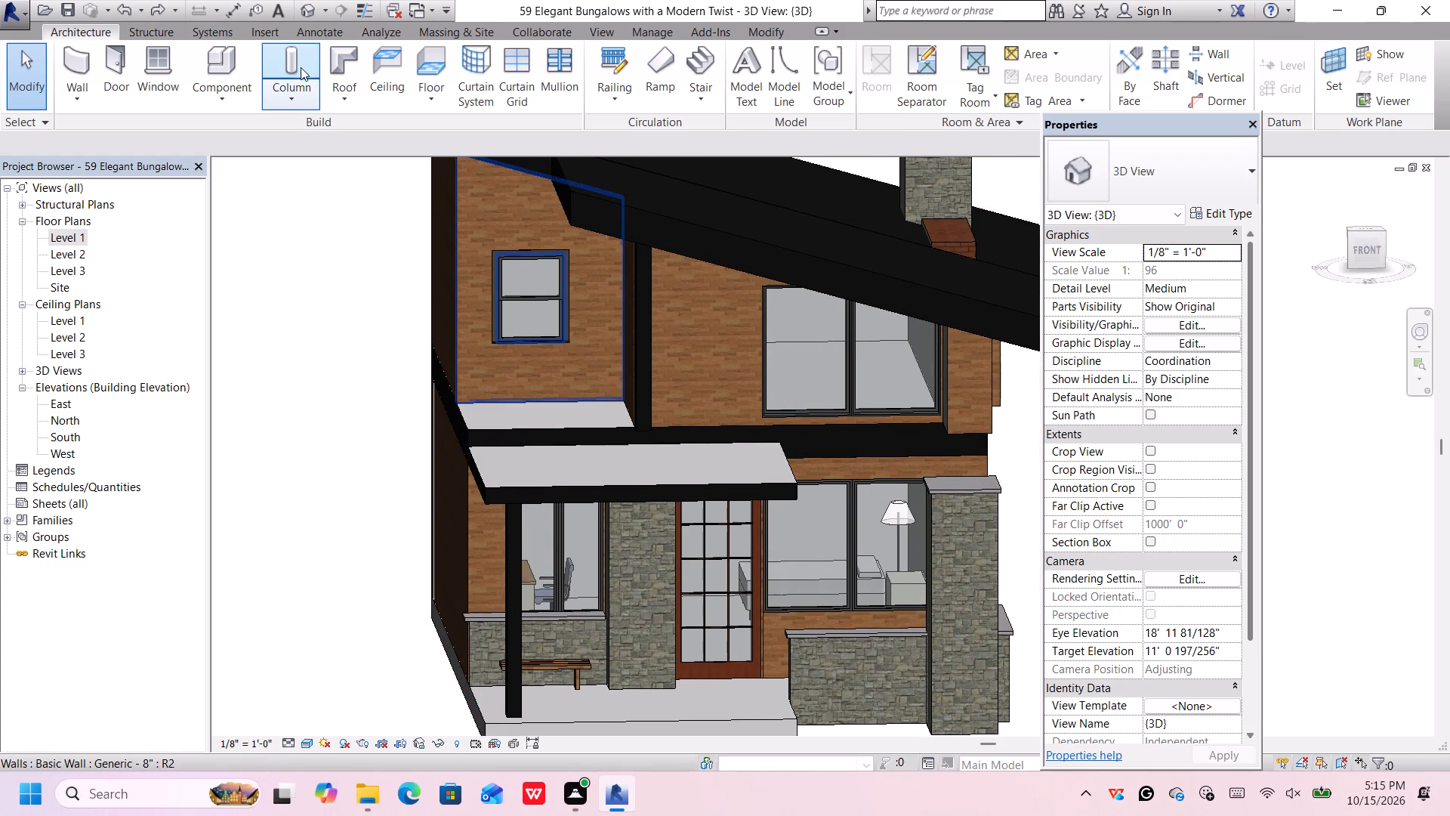
{"action": "left_click", "coordinate": [220, 72]}
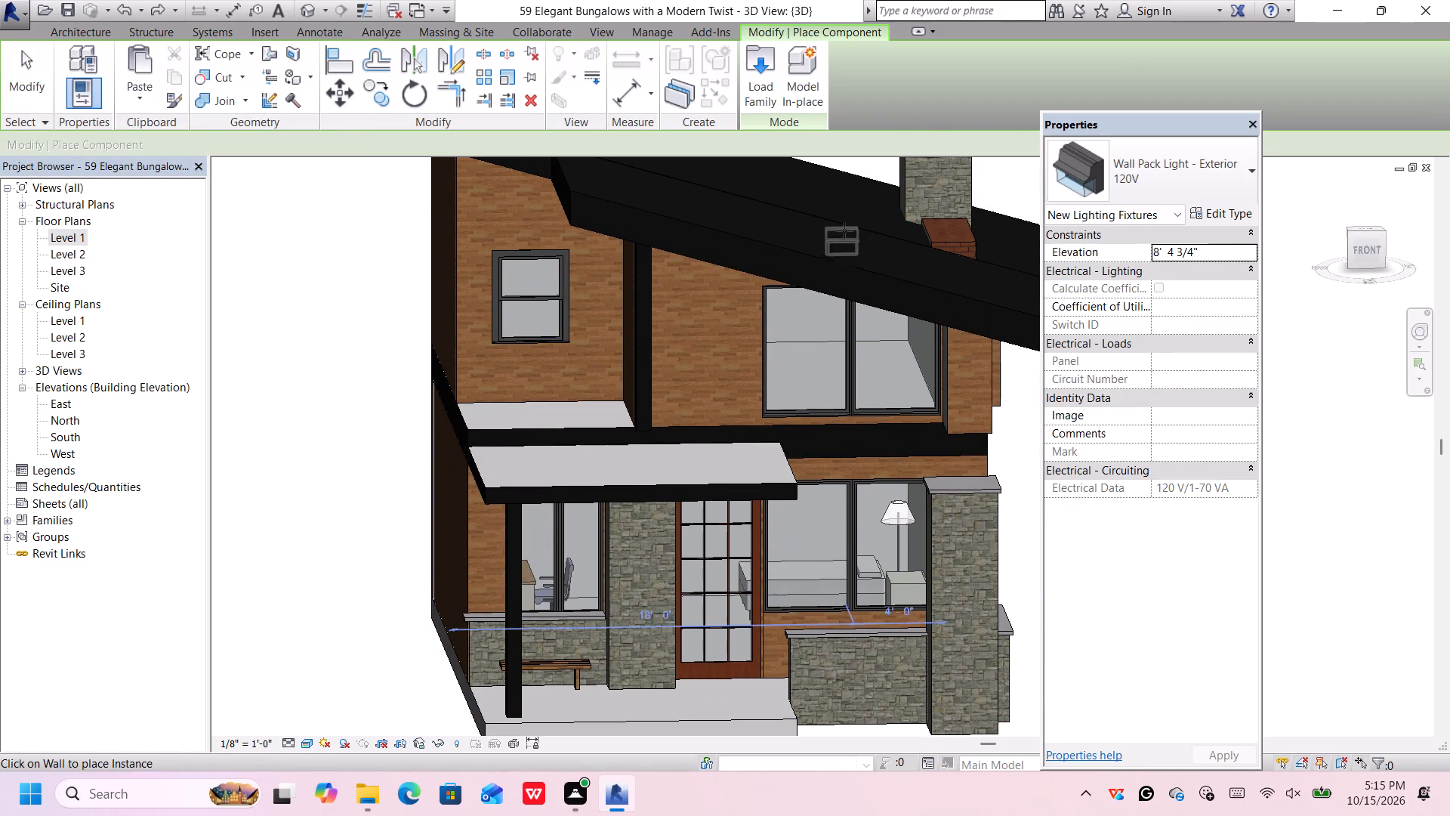
{"action": "left_click", "coordinate": [715, 335]}
Browse the Lighting library's Architectural > External folder and preview its bollard, street and wall pack light families.
{"action": "scroll", "coordinate": [718, 336], "scroll_direction": "down", "scroll_amount": 5}
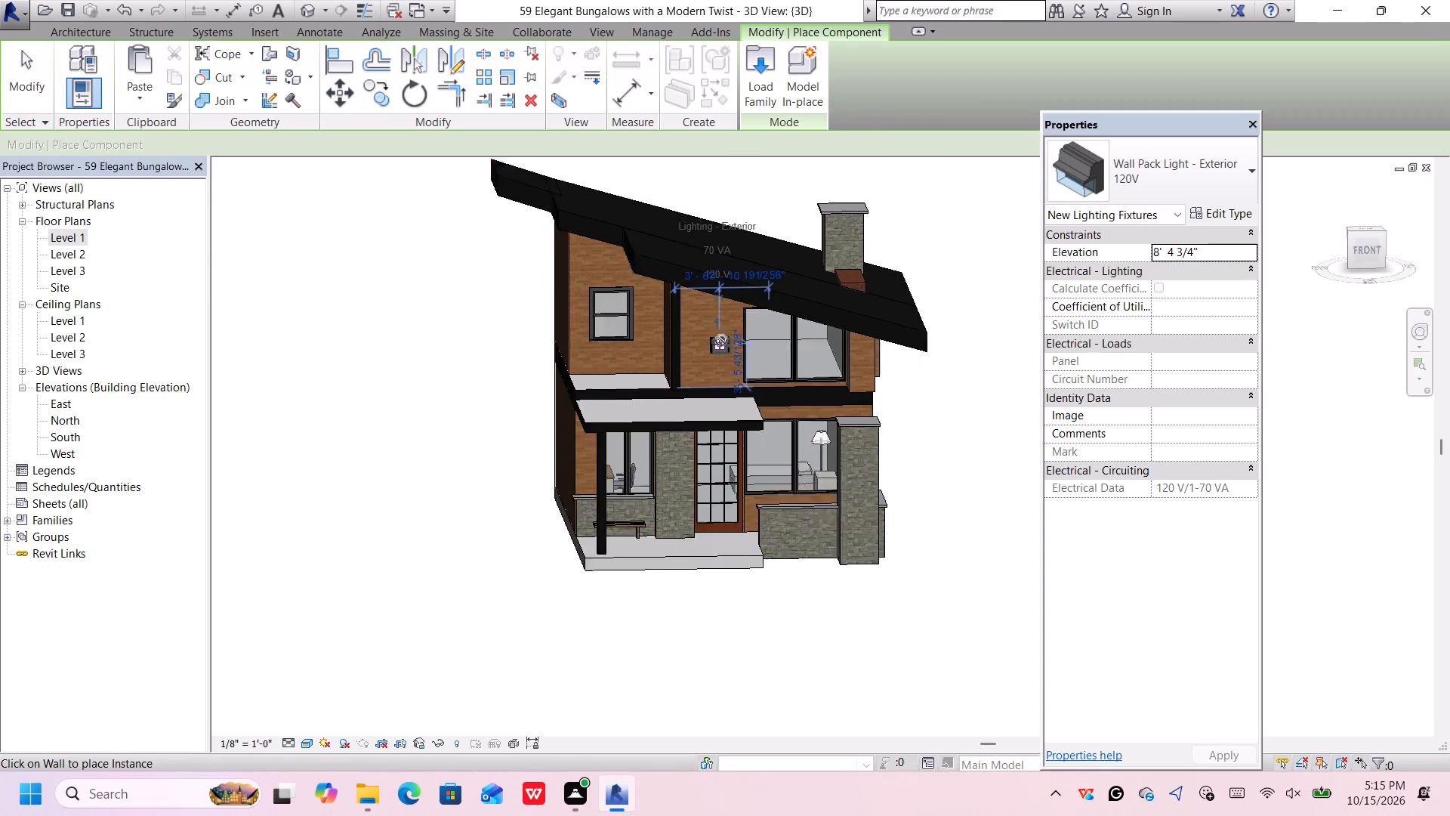
{"action": "middle_click_drag", "start_coordinate": [901, 453], "coordinate": [875, 441]}
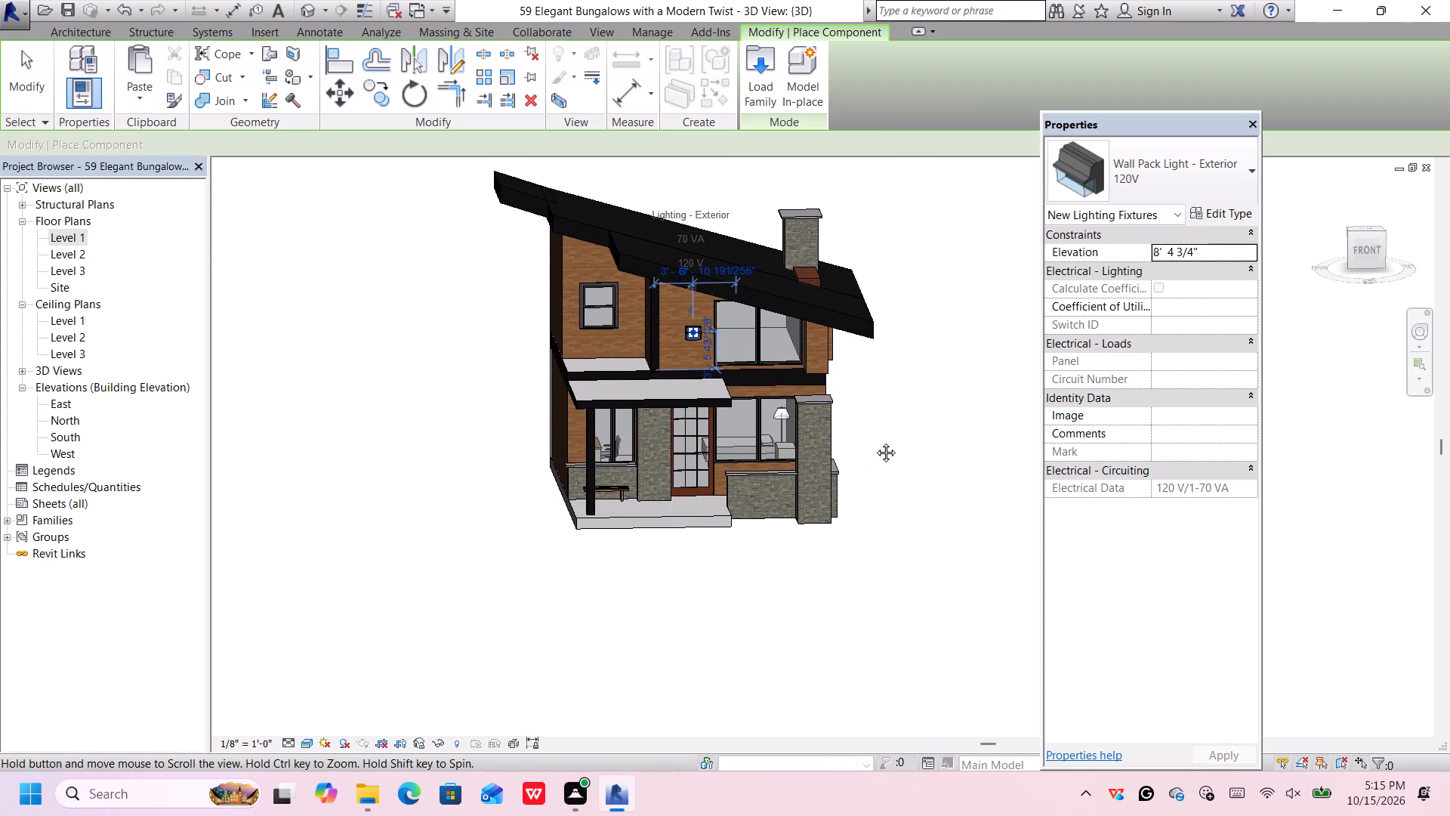
{"action": "middle_click_drag", "start_coordinate": [875, 441], "coordinate": [893, 351]}
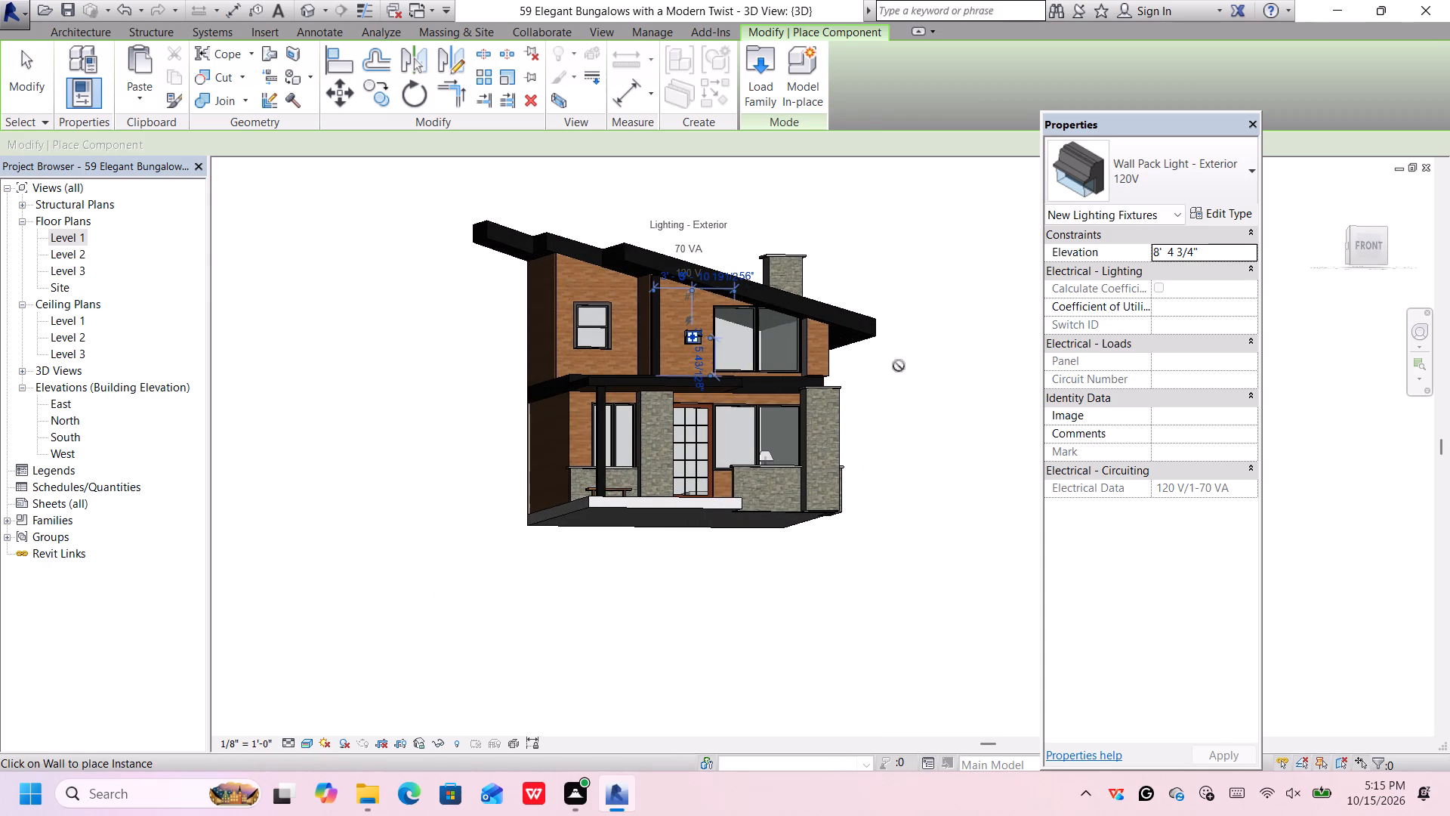
{"action": "scroll", "coordinate": [875, 474], "scroll_direction": "up", "scroll_amount": 3}
{"action": "middle_click_drag", "start_coordinate": [894, 444], "coordinate": [912, 522]}
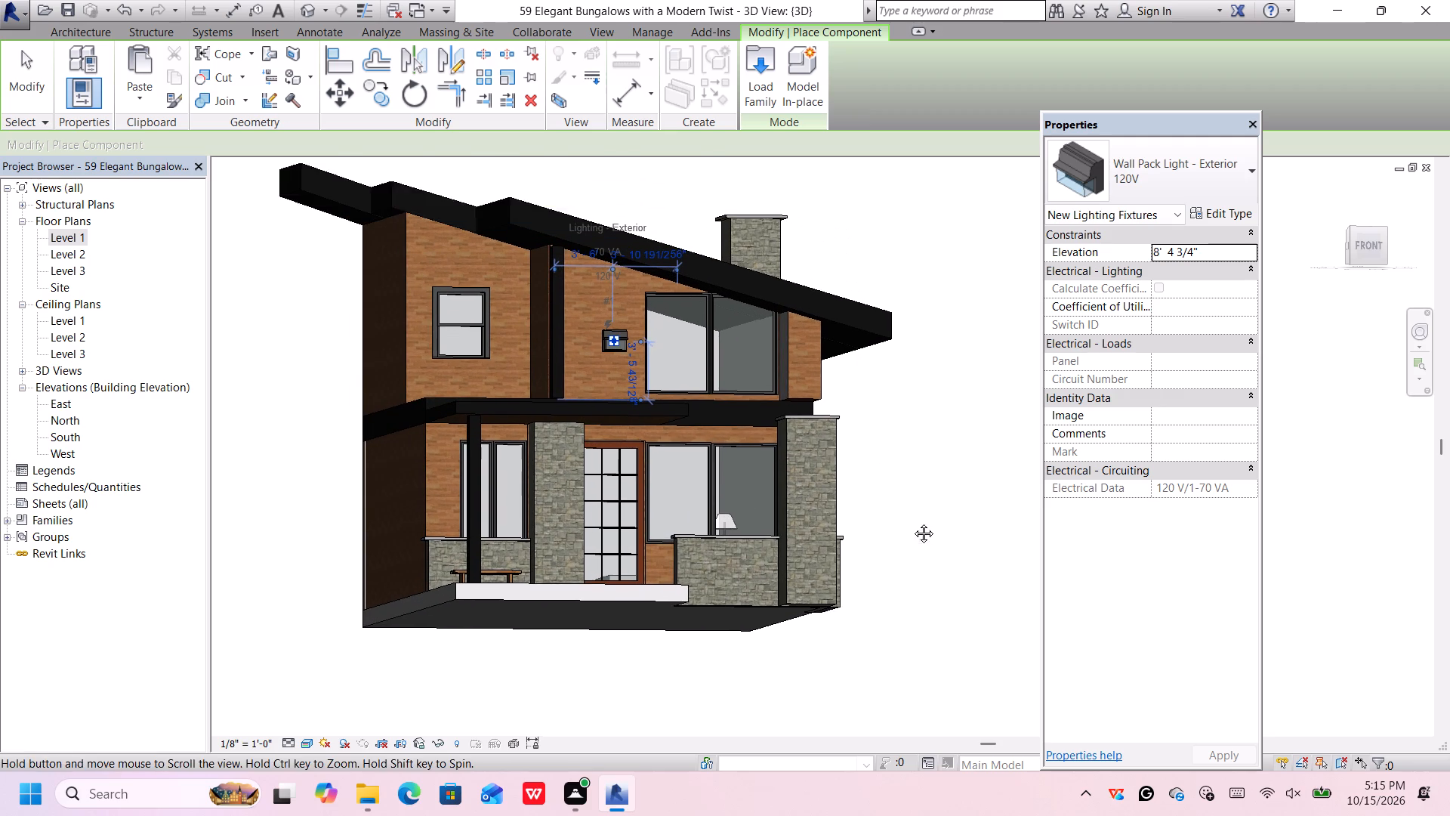
{"action": "middle_click_drag", "start_coordinate": [912, 522], "coordinate": [918, 544]}
{"action": "left_click", "coordinate": [755, 59]}
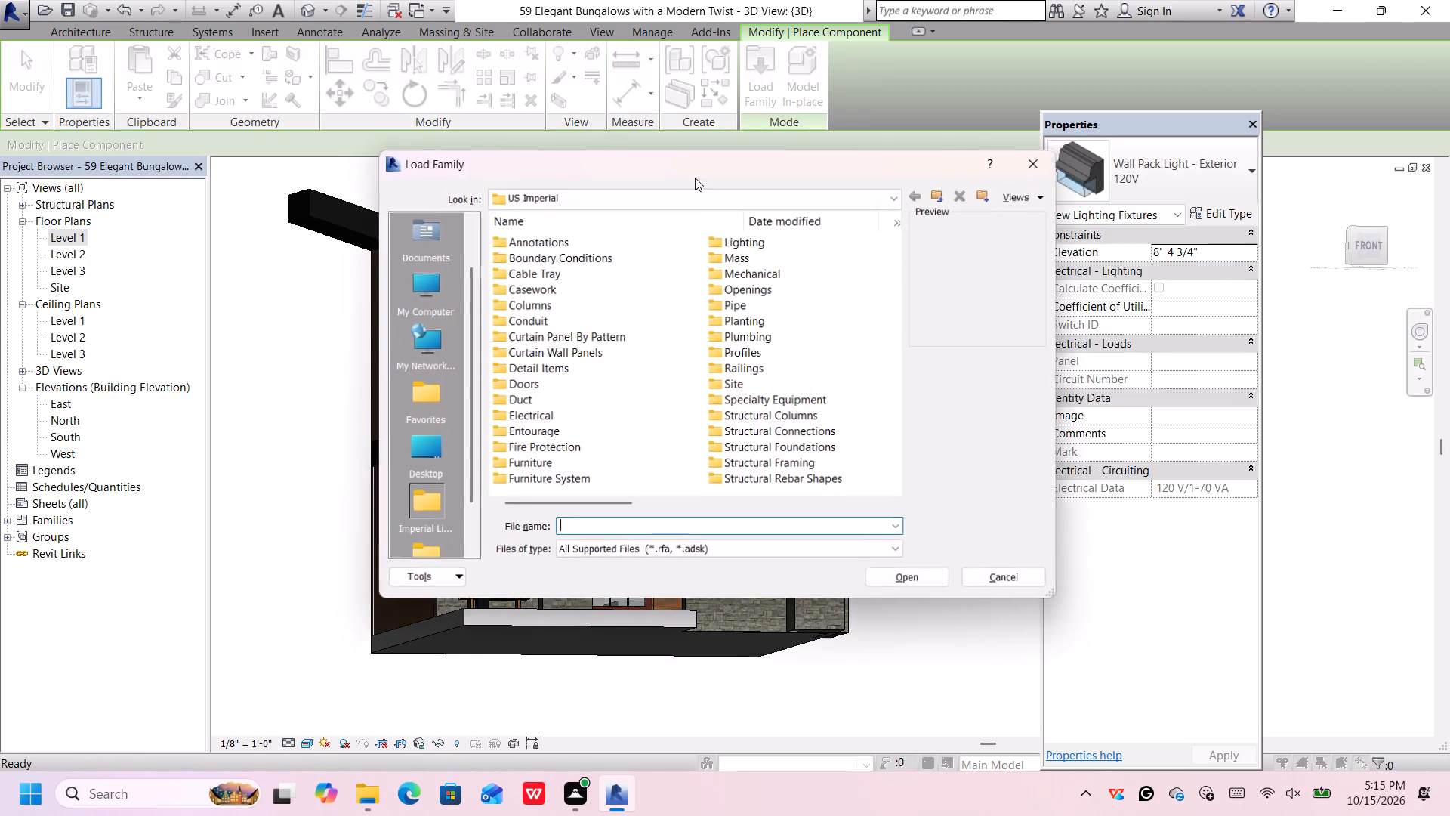
{"action": "double_click", "coordinate": [754, 241]}
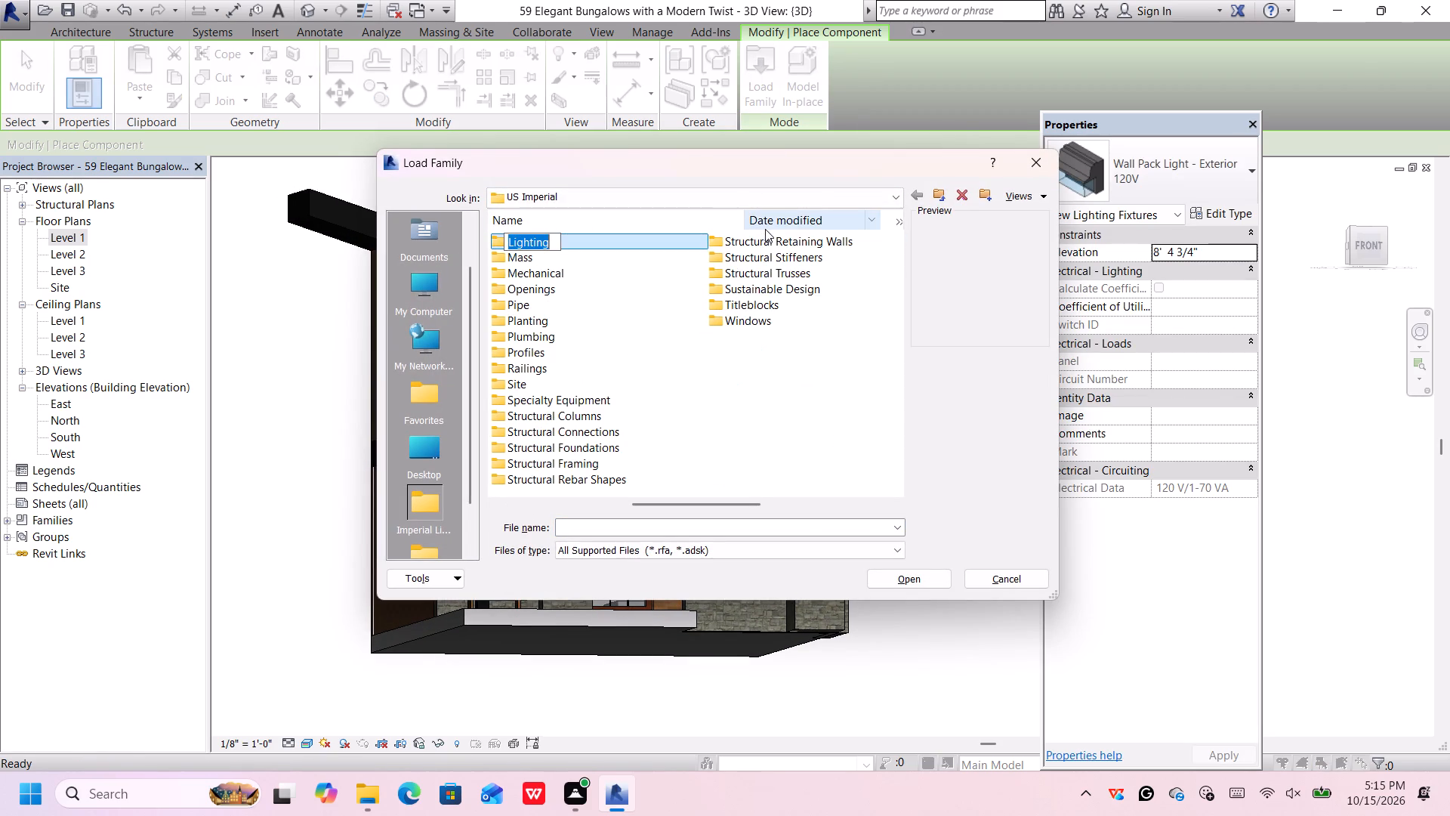
{"action": "double_click", "coordinate": [686, 240]}
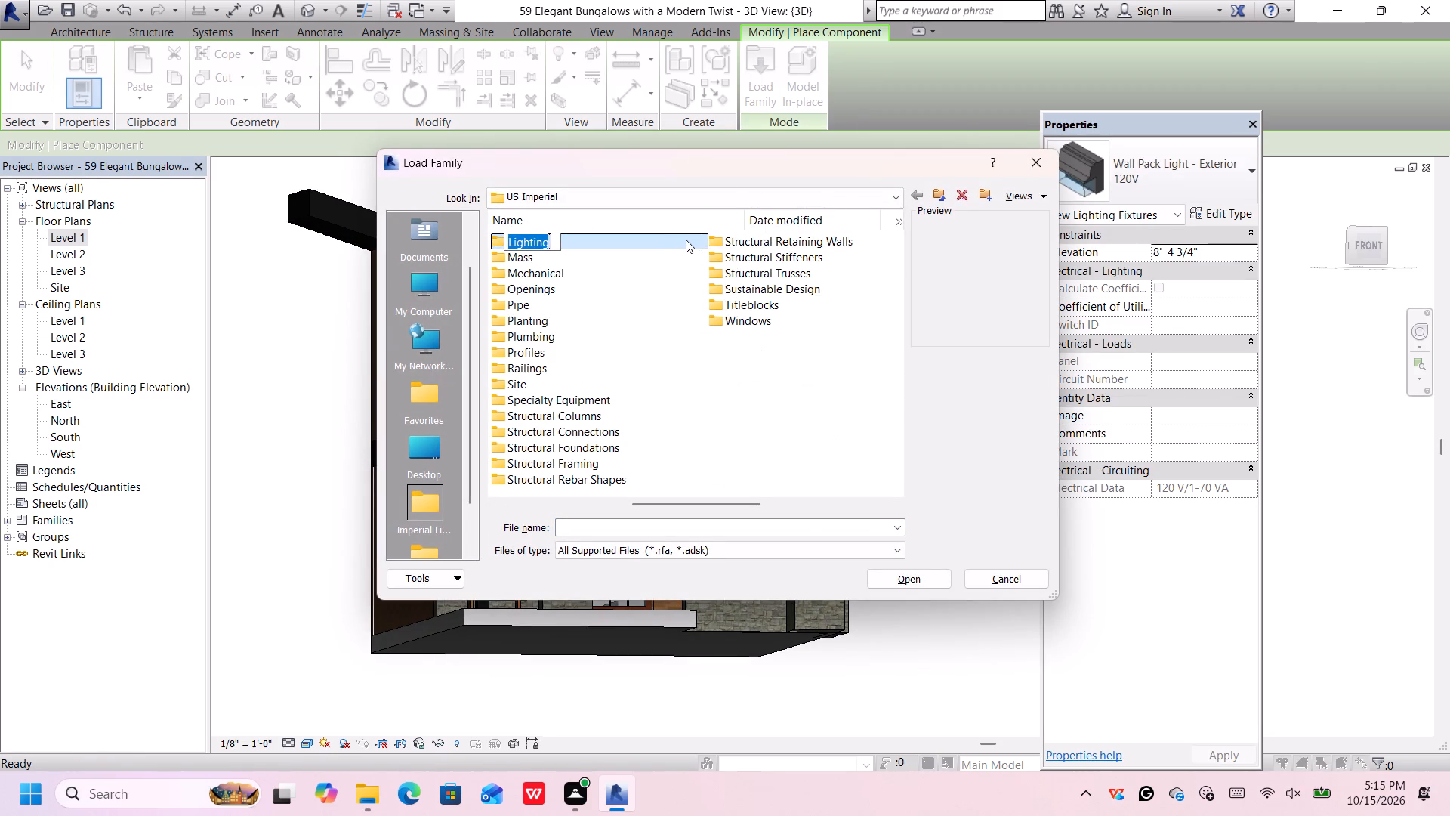
{"action": "double_click", "coordinate": [627, 245]}
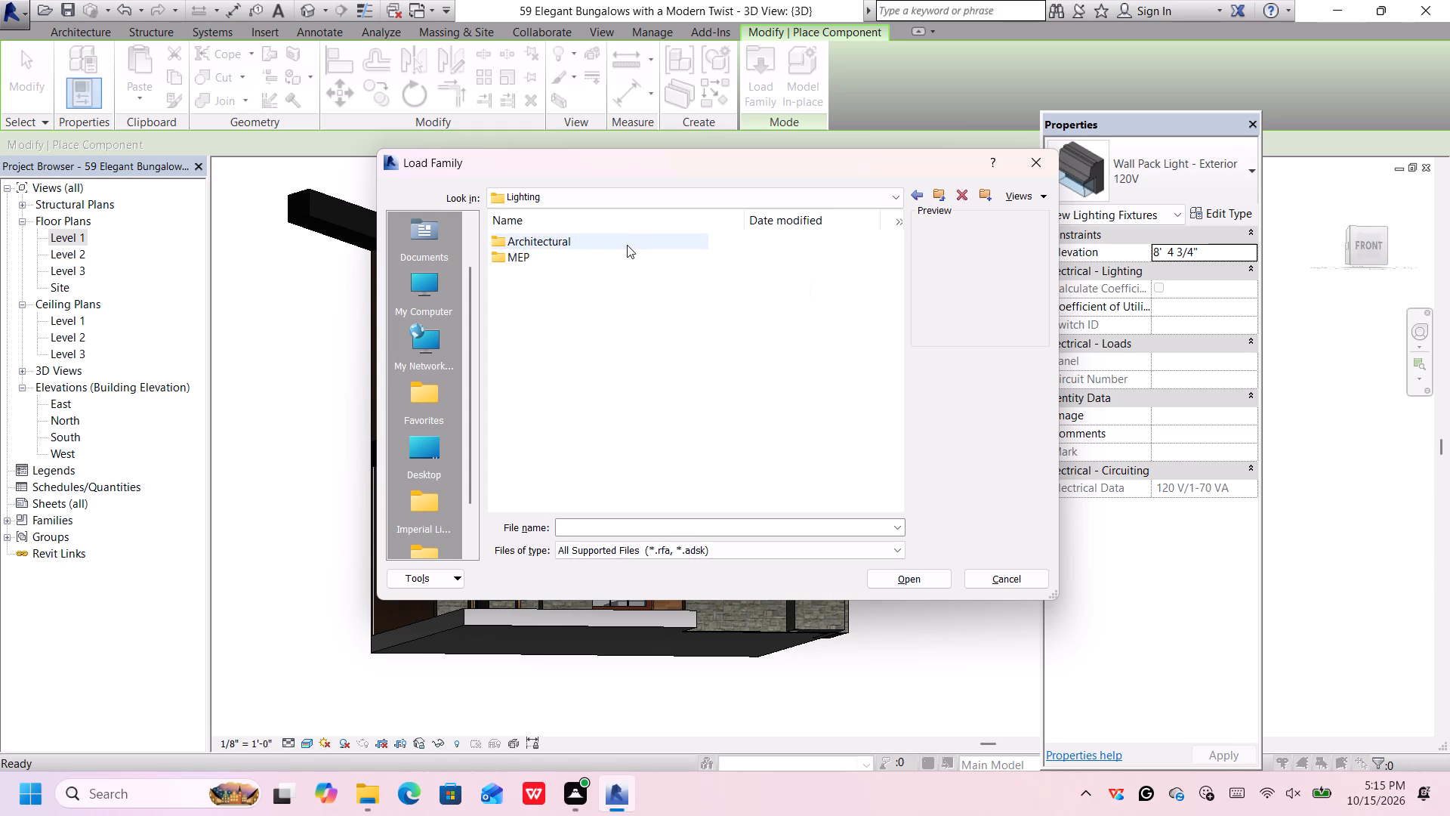
{"action": "left_click", "coordinate": [627, 245]}
{"action": "double_click", "coordinate": [626, 246]}
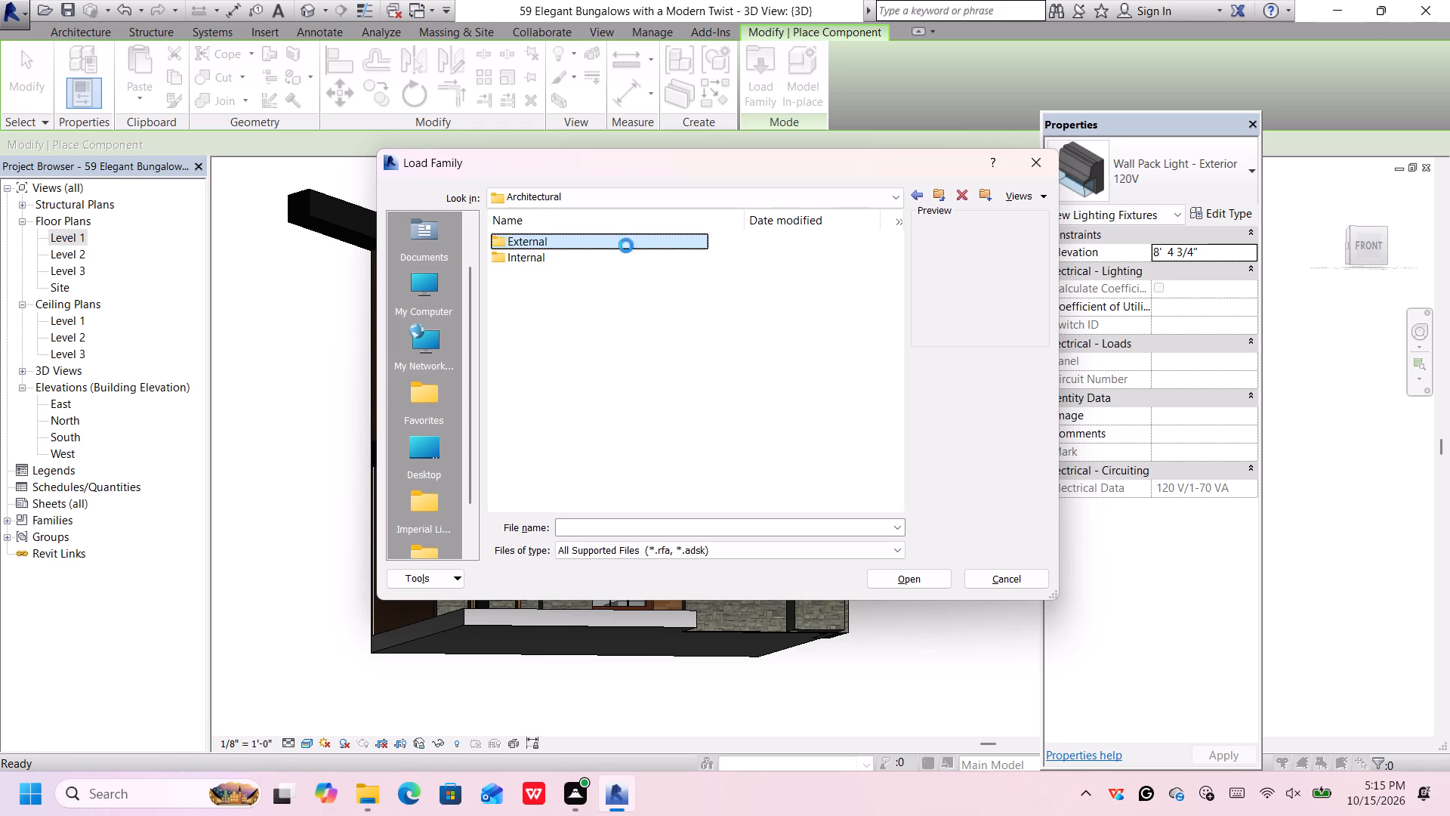
{"action": "left_click", "coordinate": [622, 246]}
{"action": "left_click", "coordinate": [622, 261]}
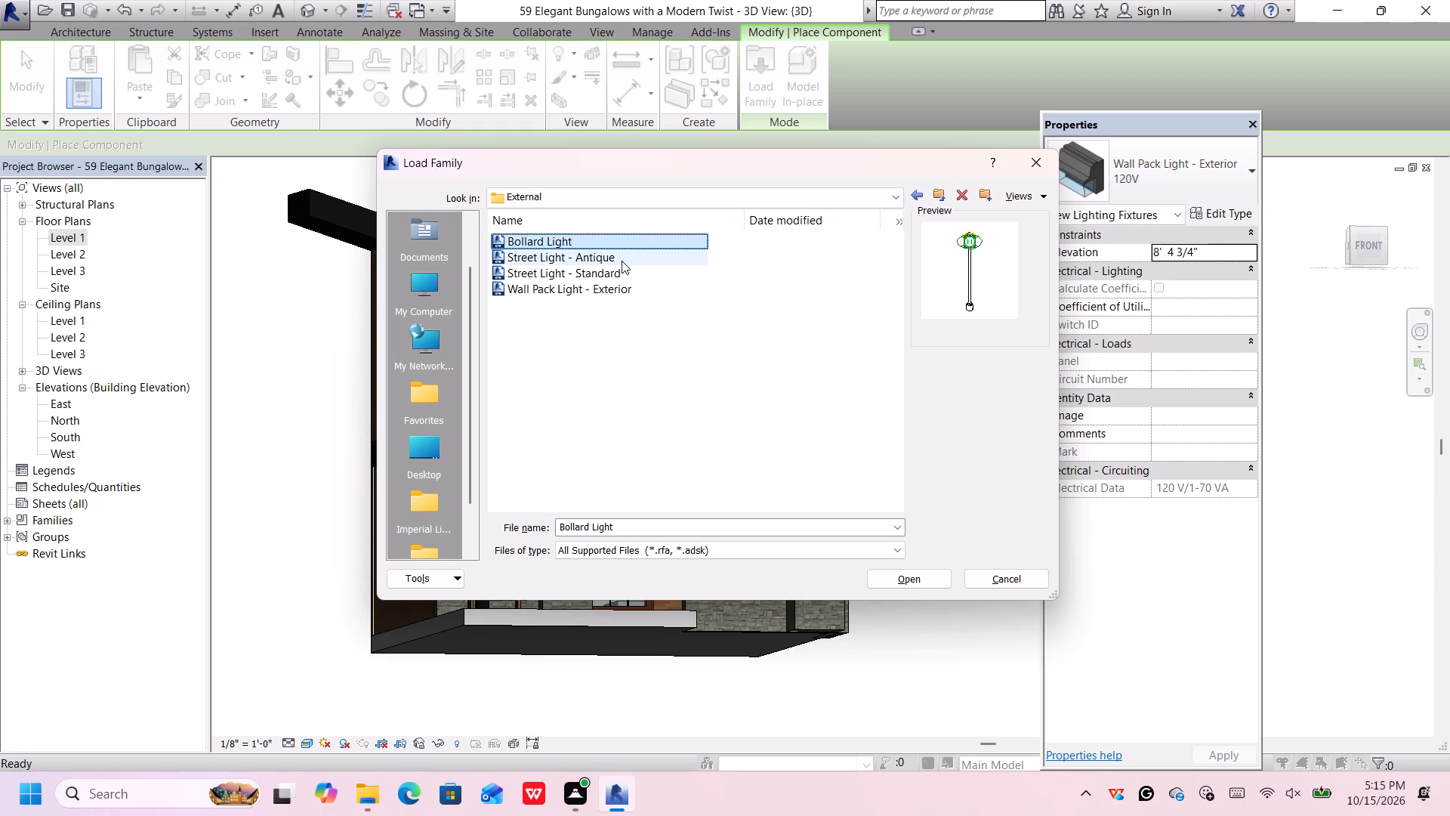
{"action": "left_click", "coordinate": [629, 244]}
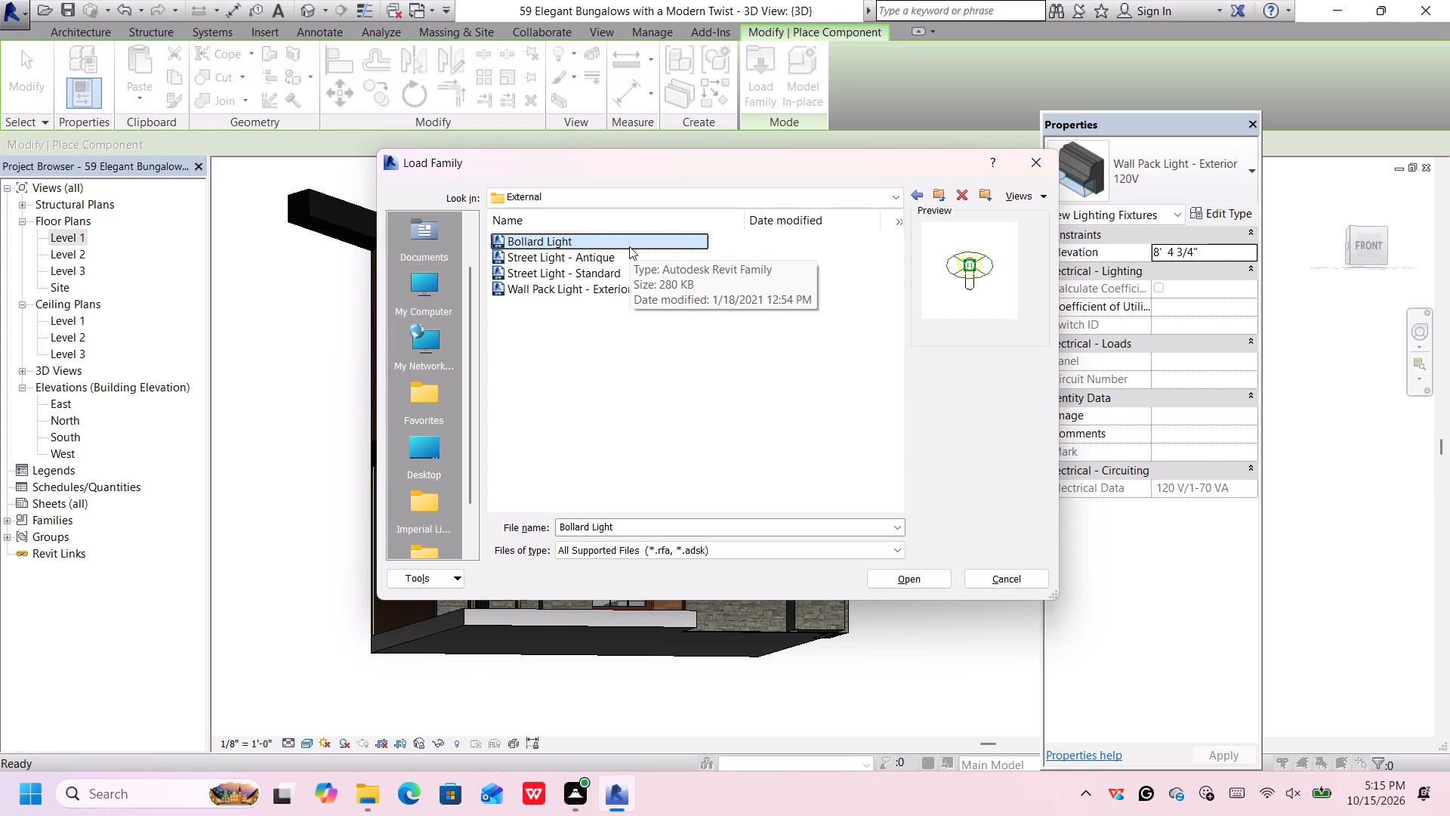
{"action": "left_click", "coordinate": [612, 261]}
{"action": "left_click", "coordinate": [611, 270]}
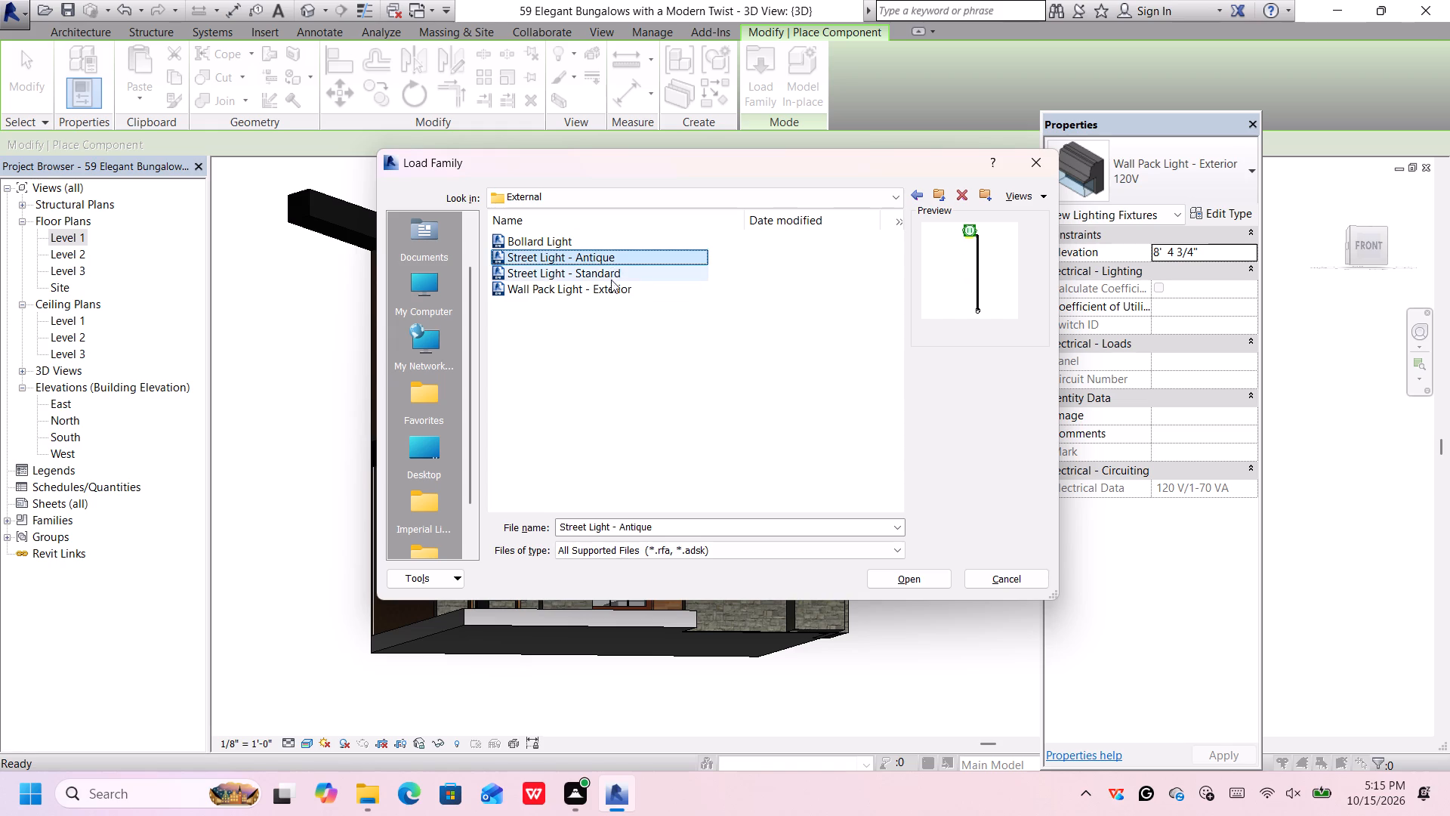
{"action": "left_click", "coordinate": [610, 287]}
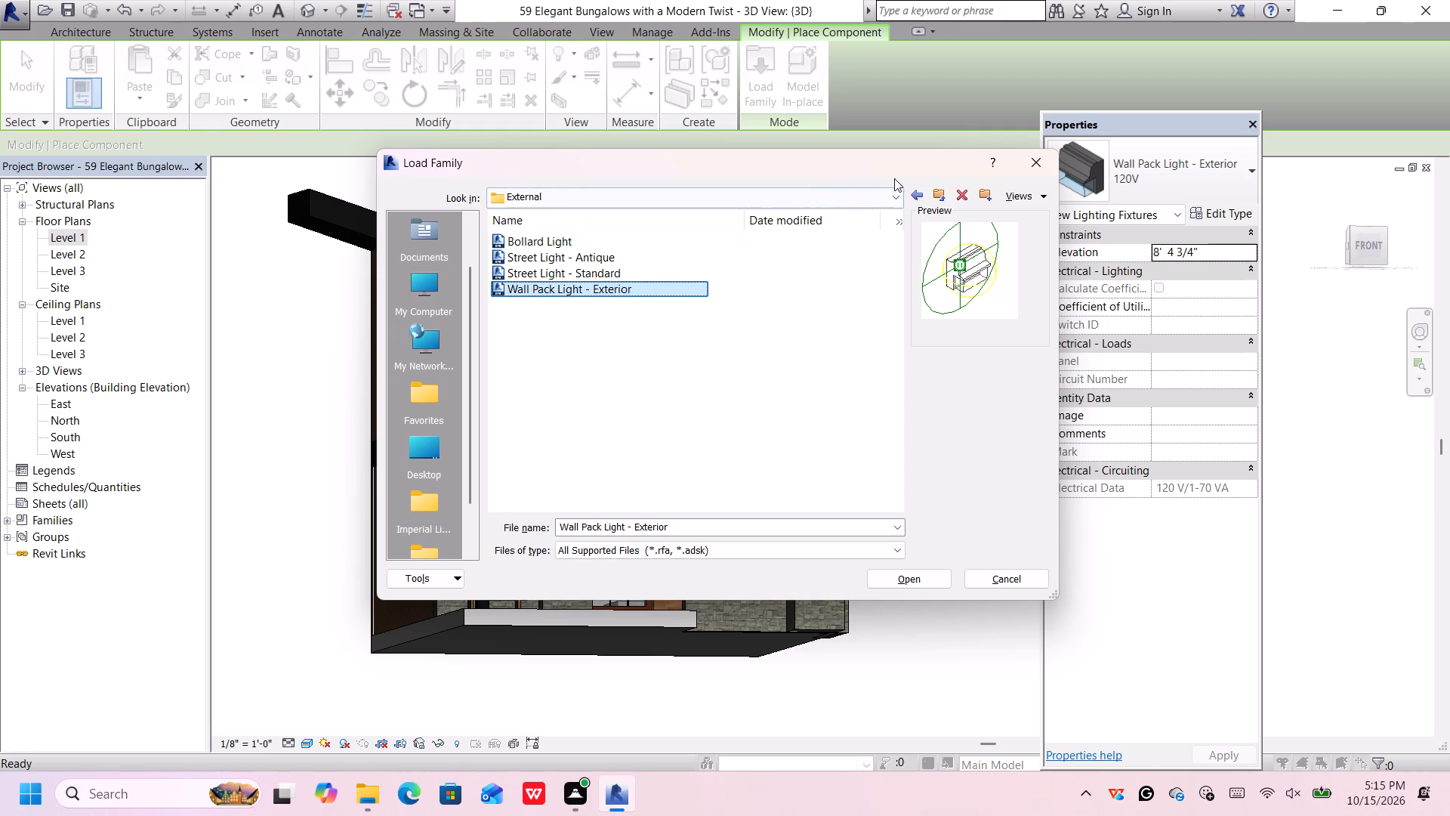
Load the Ceiling Light - Flat Round family from the Lighting library's Architectural > Internal folder.
{"action": "left_click", "coordinate": [917, 194]}
{"action": "double_click", "coordinate": [619, 258]}
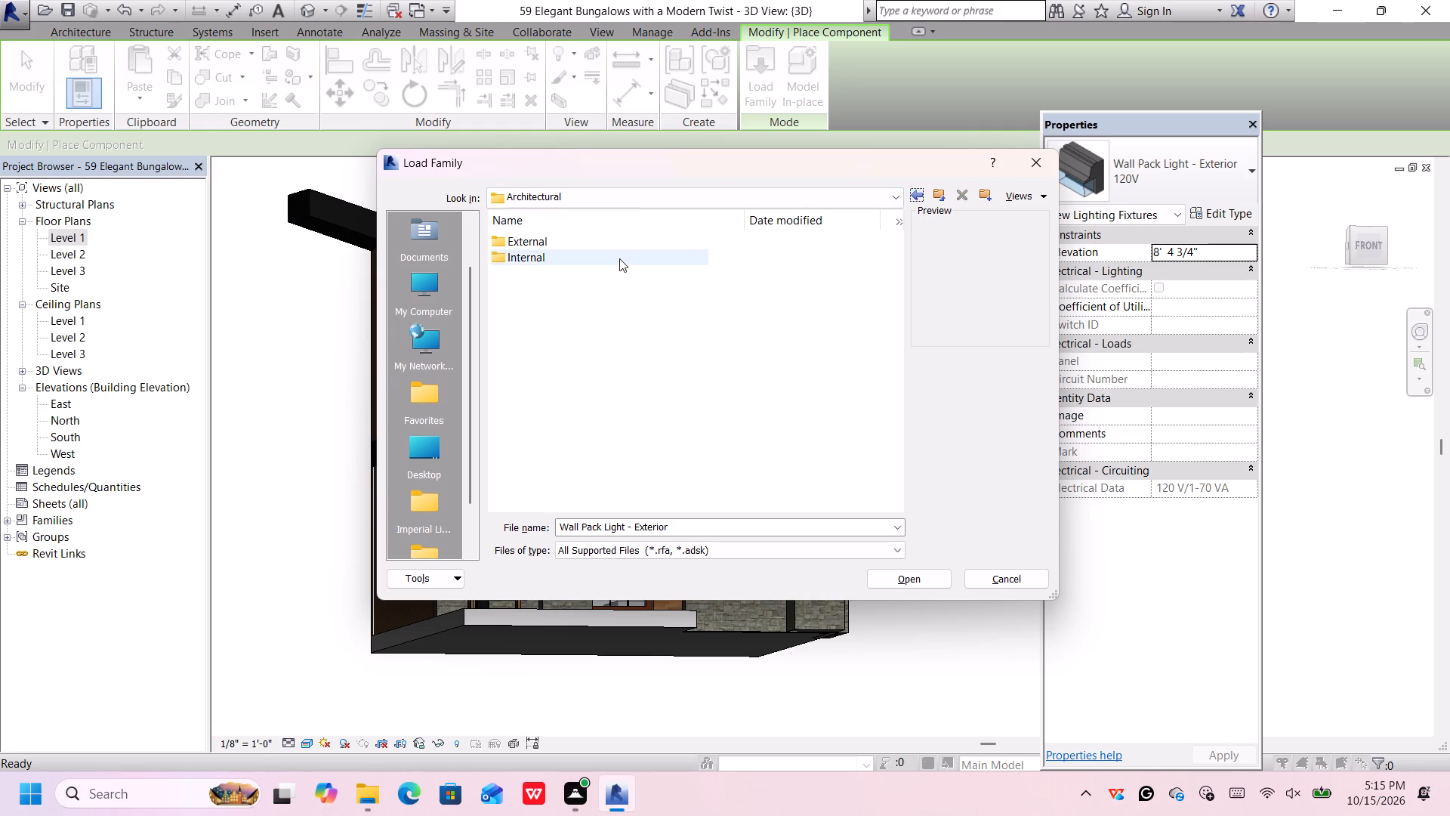
{"action": "left_click", "coordinate": [627, 243]}
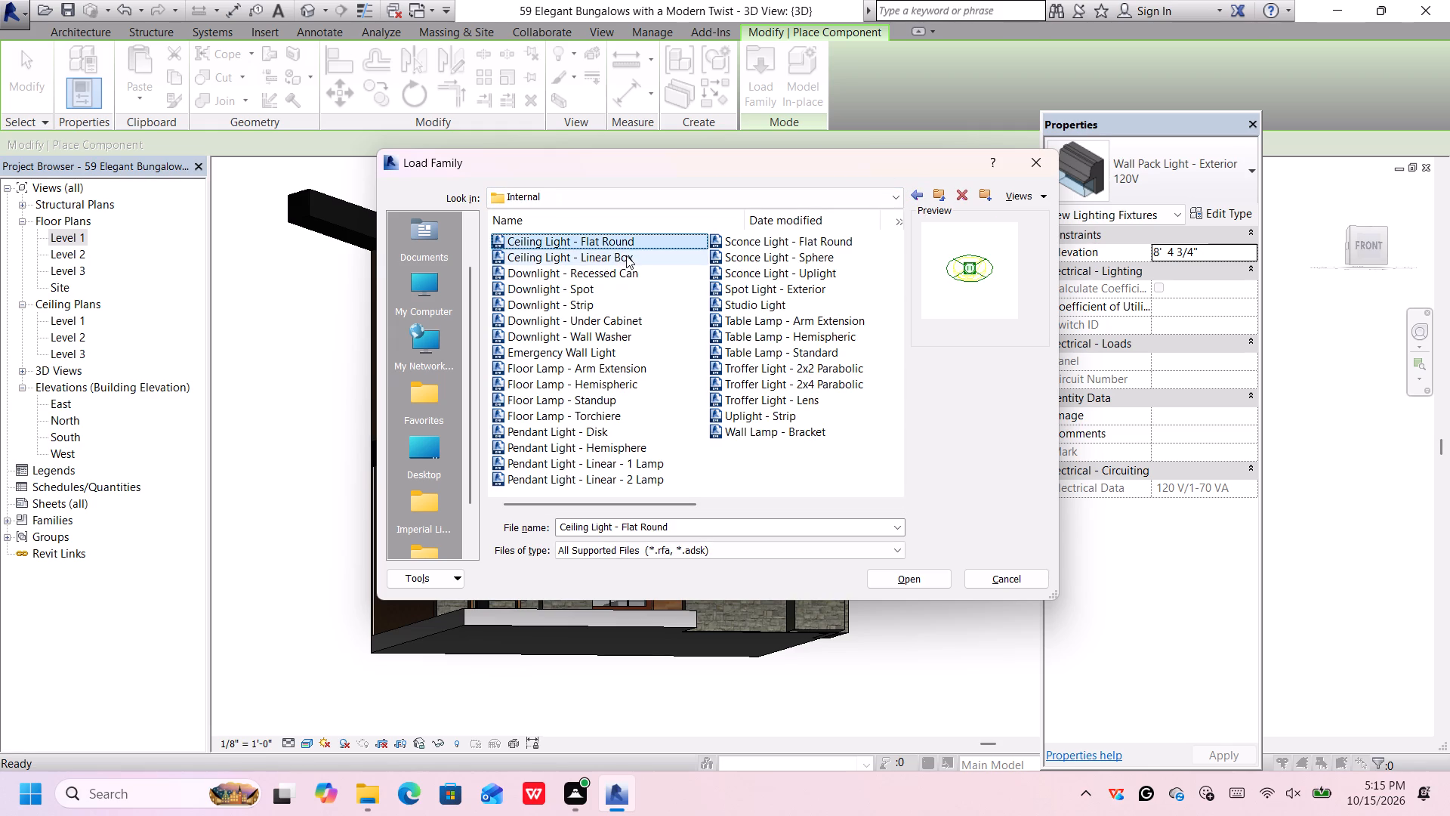
{"action": "left_click", "coordinate": [894, 578]}
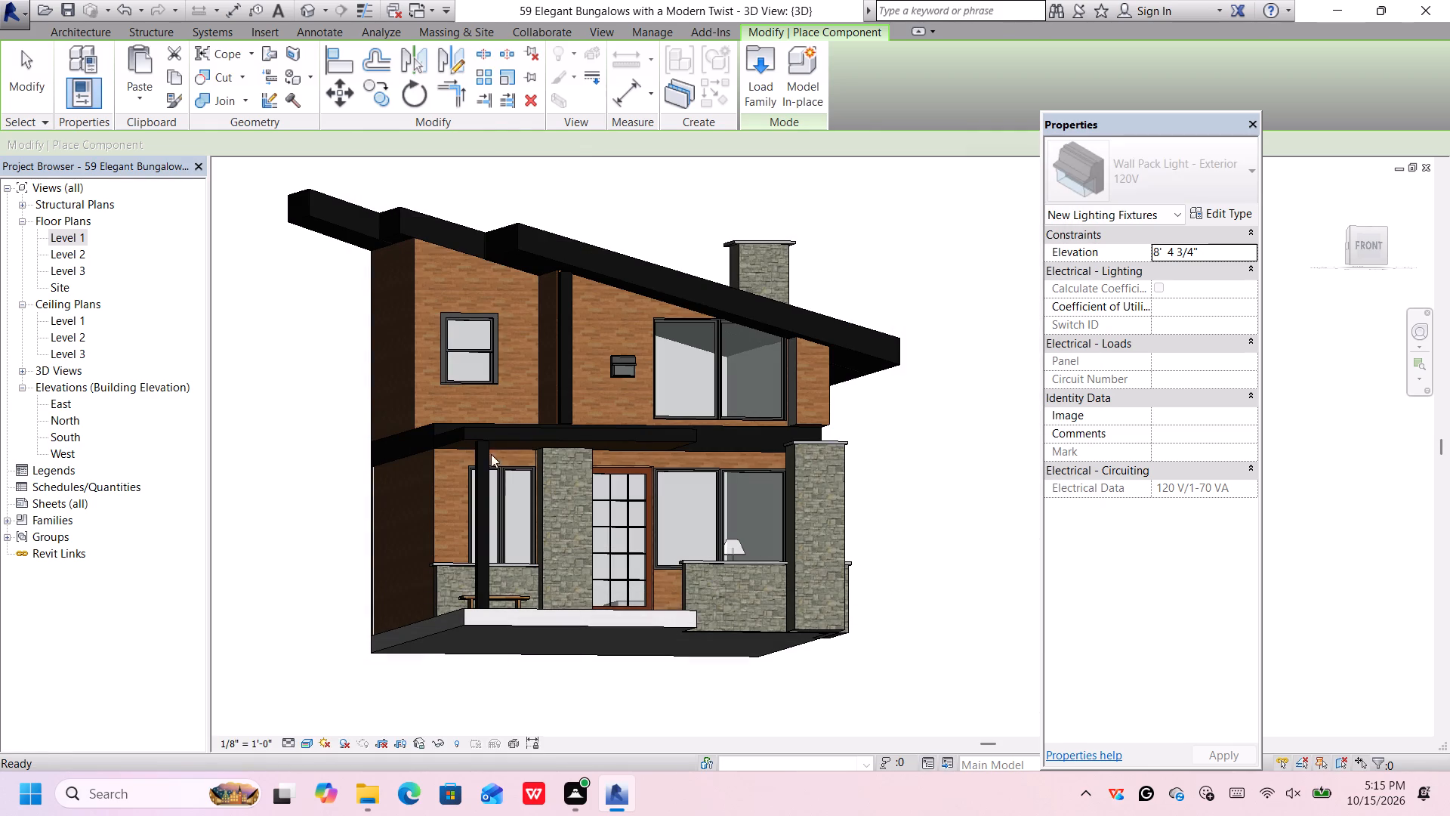
Examine the porch roof's underside and the front facade for a place to host the Ceiling Light - Flat Round.
{"action": "scroll", "coordinate": [478, 440], "scroll_direction": "down", "scroll_amount": 1}
{"action": "scroll", "coordinate": [478, 440], "scroll_direction": "up", "scroll_amount": 2}
{"action": "middle_click_drag", "start_coordinate": [506, 481], "coordinate": [511, 354], "text": "shift"}
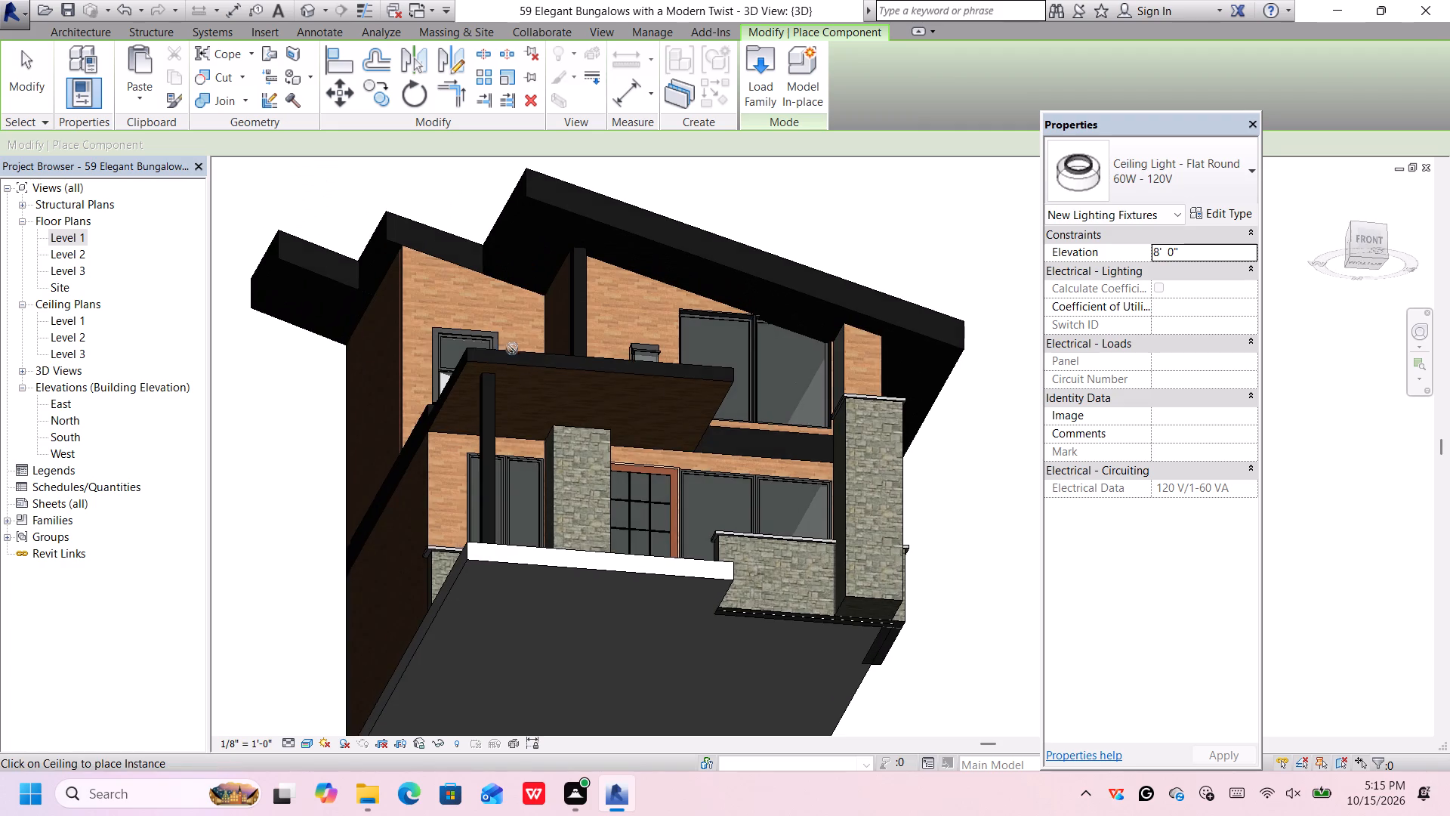
{"action": "scroll", "coordinate": [513, 363], "scroll_direction": "up", "scroll_amount": 9}
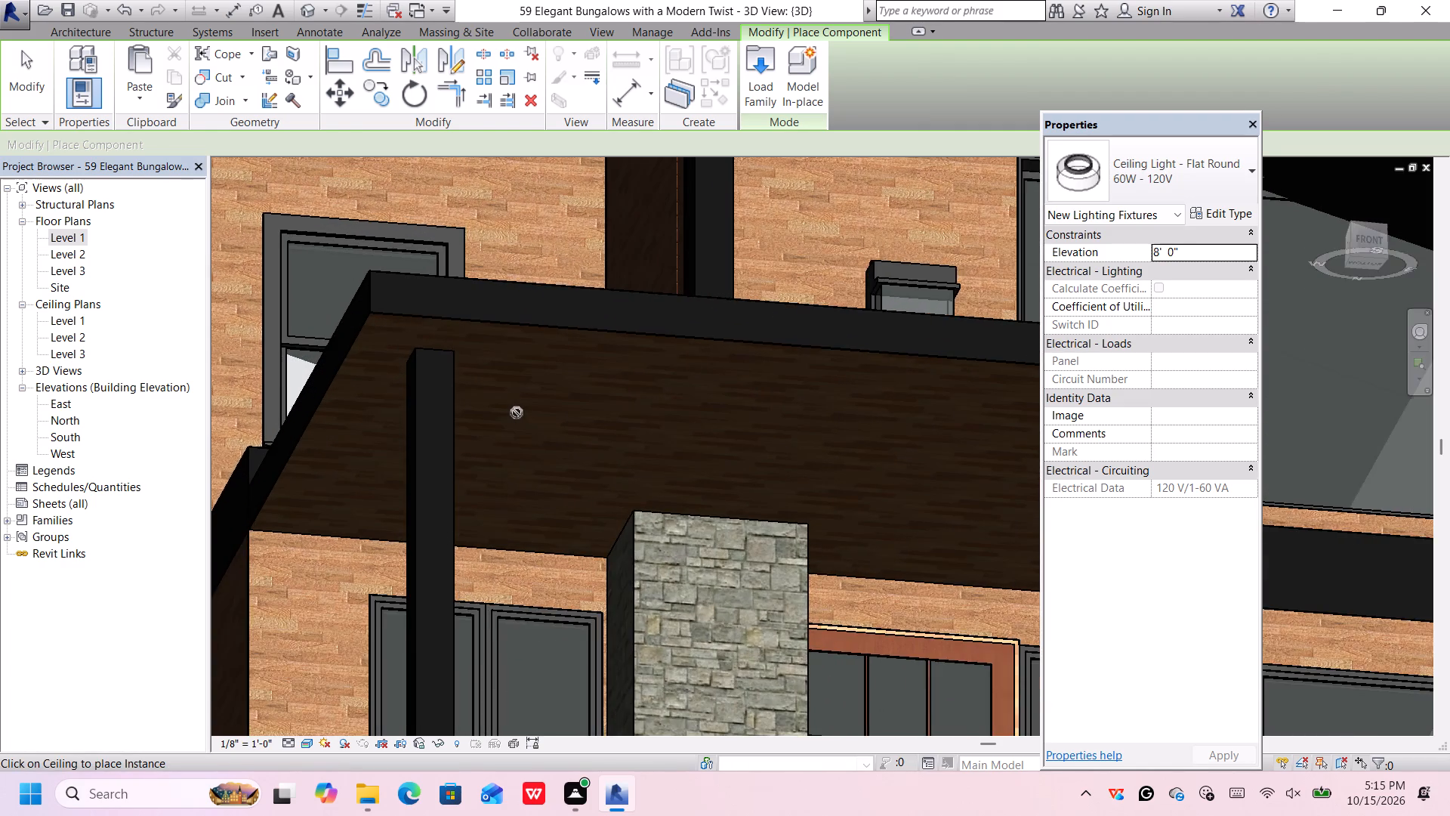
{"action": "scroll", "coordinate": [514, 482], "scroll_direction": "down", "scroll_amount": 6}
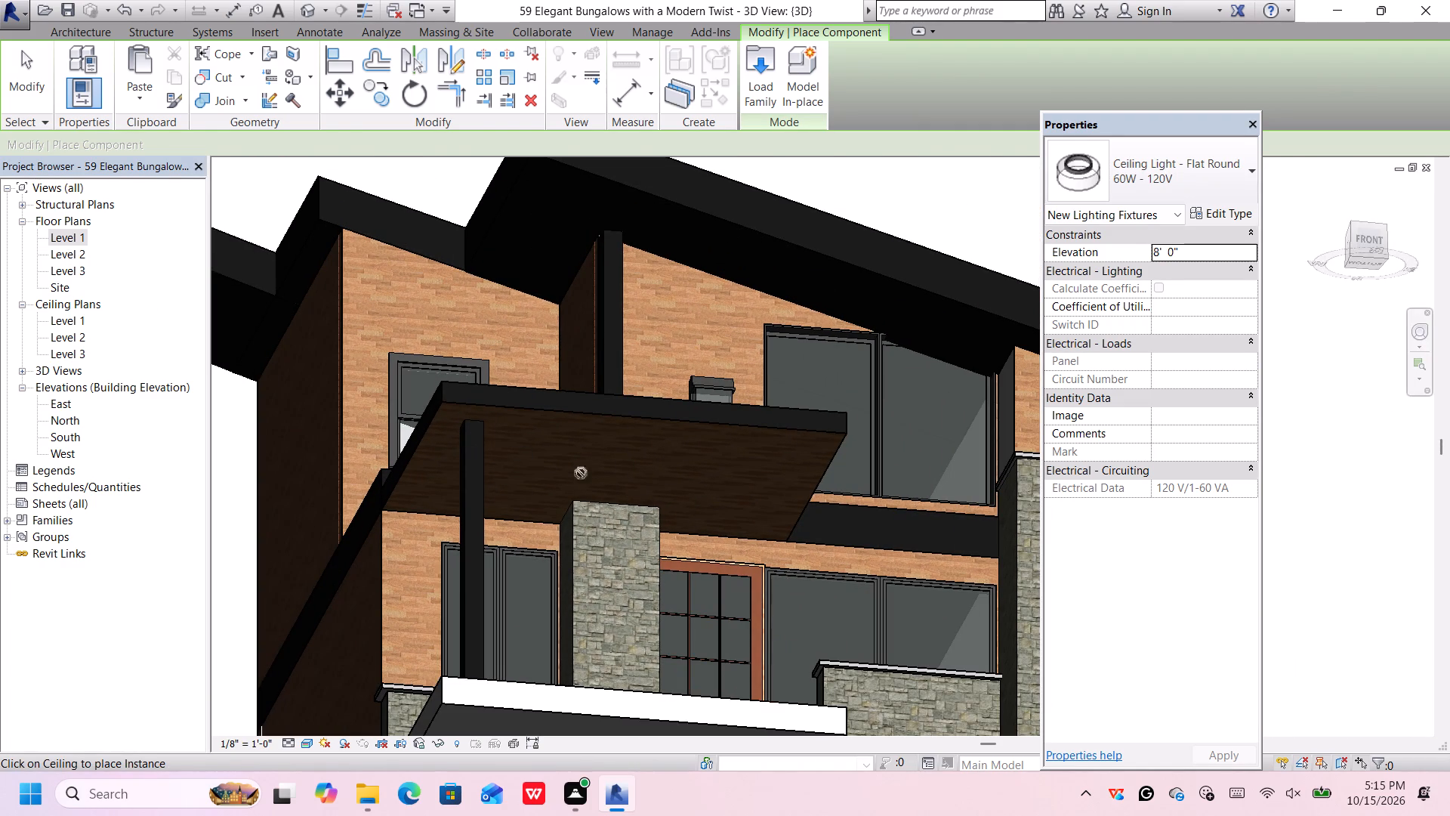
{"action": "scroll", "coordinate": [702, 474], "scroll_direction": "down", "scroll_amount": 3}
{"action": "middle_click_drag", "start_coordinate": [673, 455], "coordinate": [666, 455]}
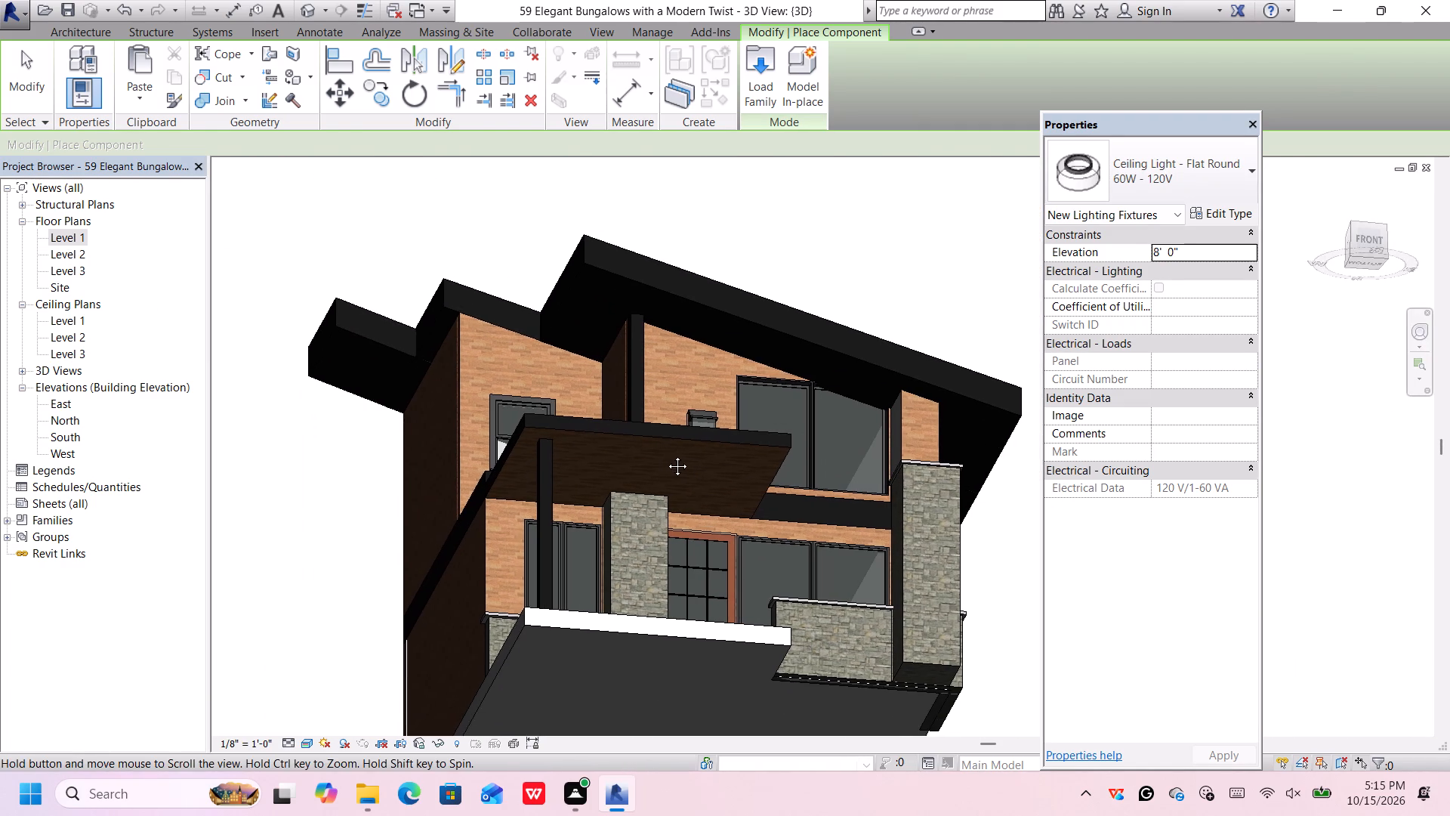
{"action": "middle_click_drag", "start_coordinate": [666, 455], "coordinate": [603, 728]}
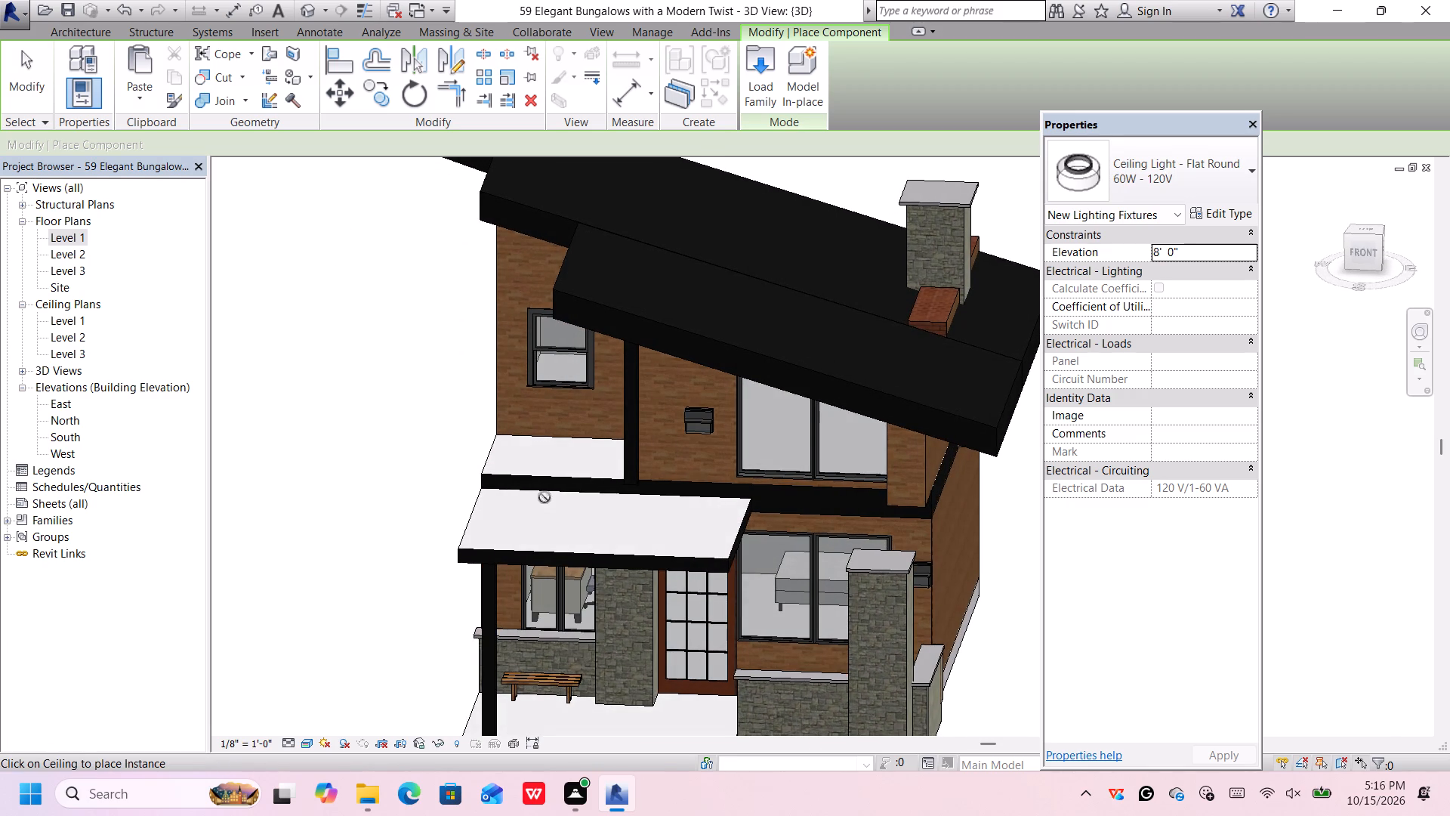
{"action": "scroll", "coordinate": [545, 570], "scroll_direction": "down", "scroll_amount": 1}
{"action": "scroll", "coordinate": [563, 614], "scroll_direction": "up", "scroll_amount": 2}
{"action": "scroll", "coordinate": [565, 608], "scroll_direction": "down", "scroll_amount": 1}
{"action": "scroll", "coordinate": [565, 608], "scroll_direction": "up", "scroll_amount": 1}
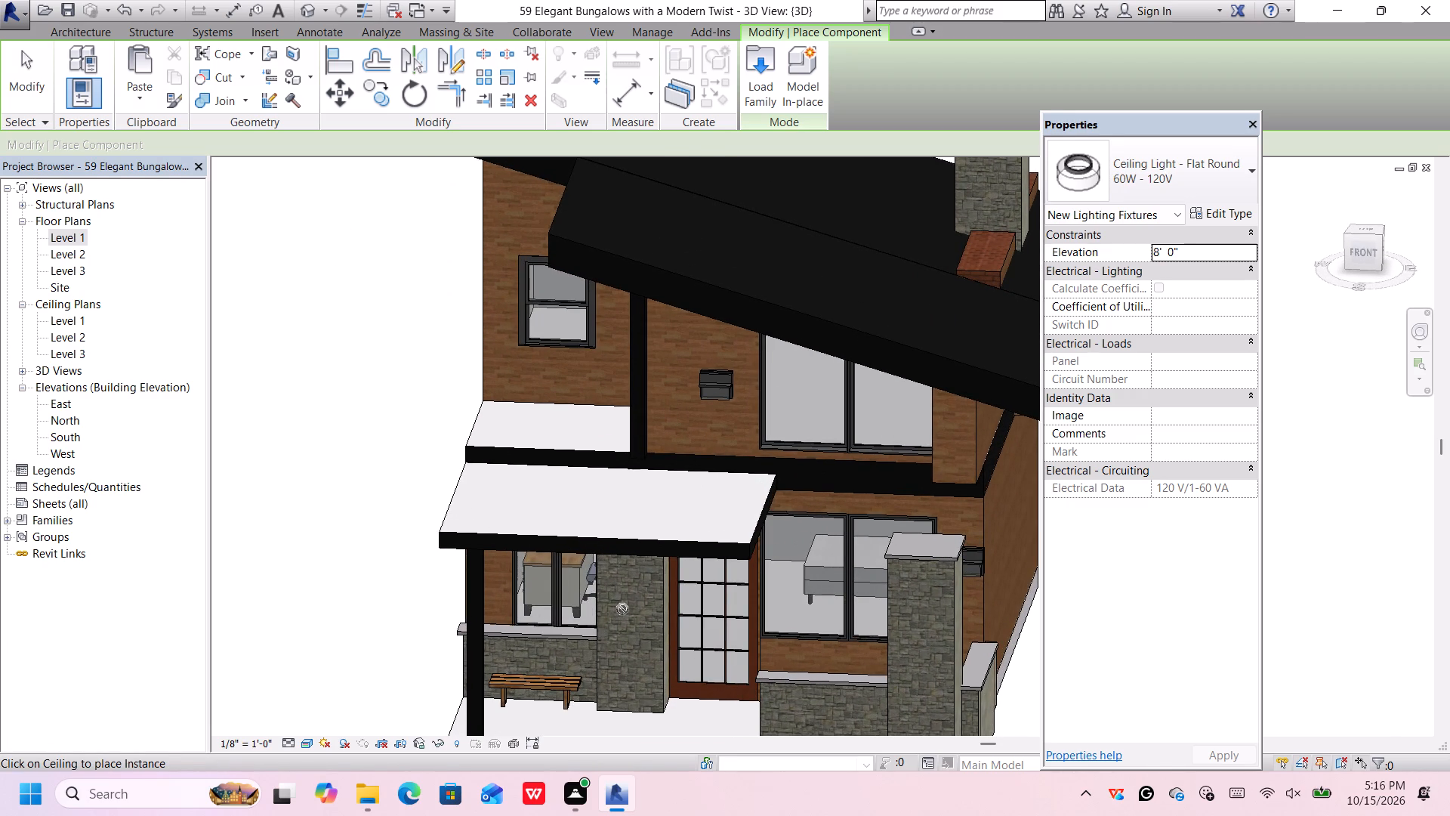
{"action": "scroll", "coordinate": [624, 592], "scroll_direction": "down", "scroll_amount": 2}
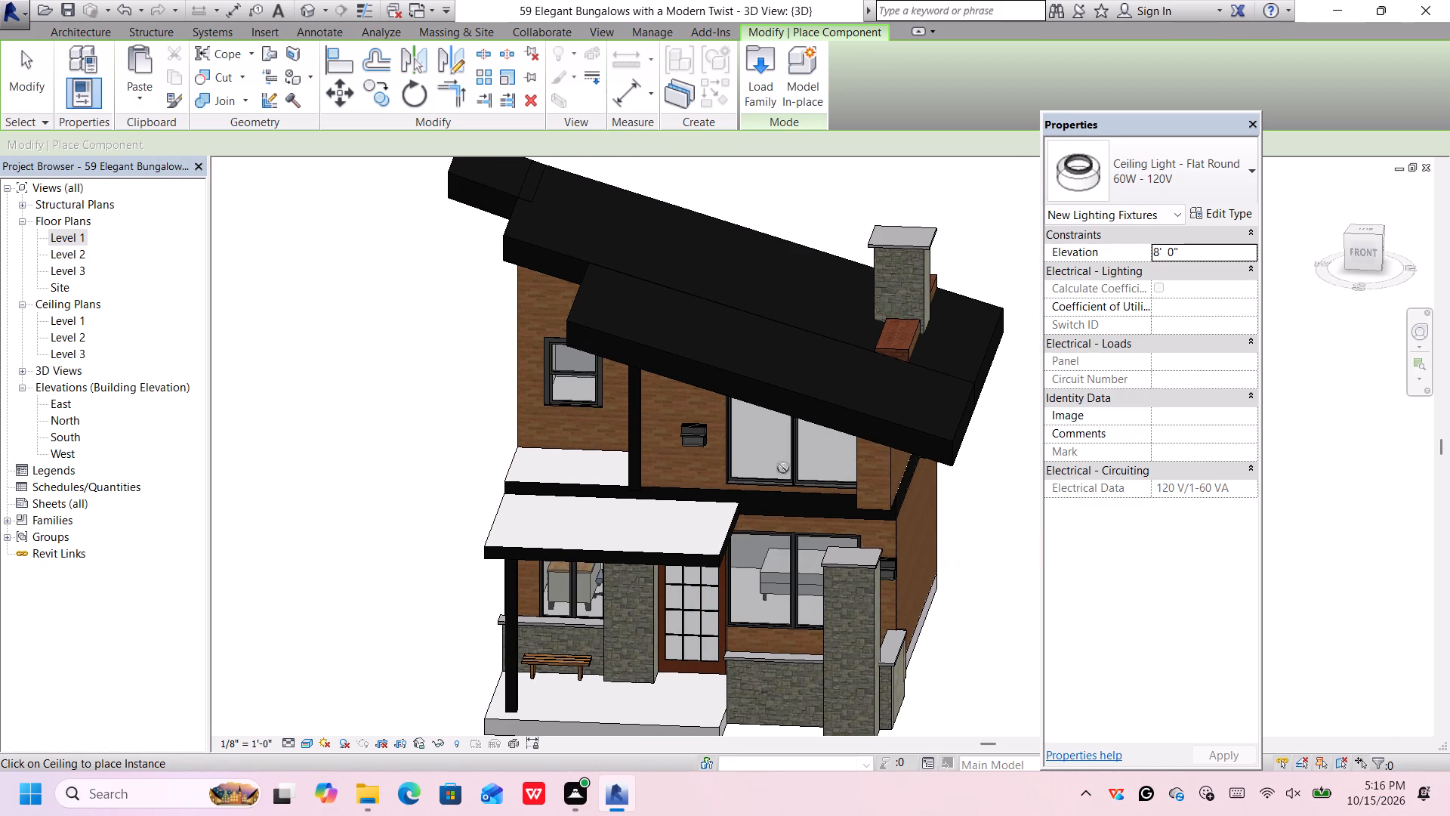
Load the Bollard Light family from the Lighting library's Architectural > External folder.
{"action": "left_click", "coordinate": [761, 63]}
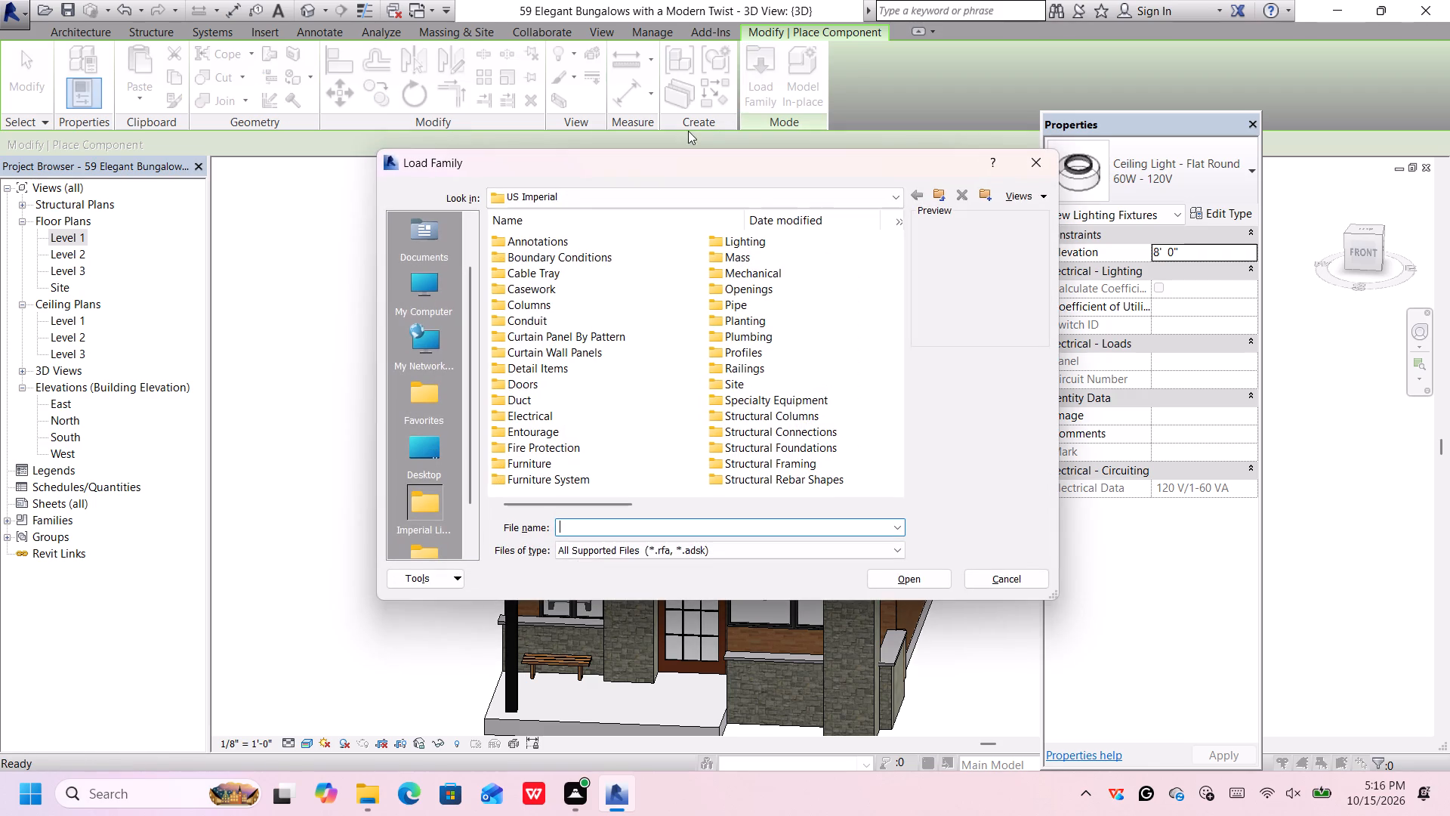
{"action": "double_click", "coordinate": [723, 242]}
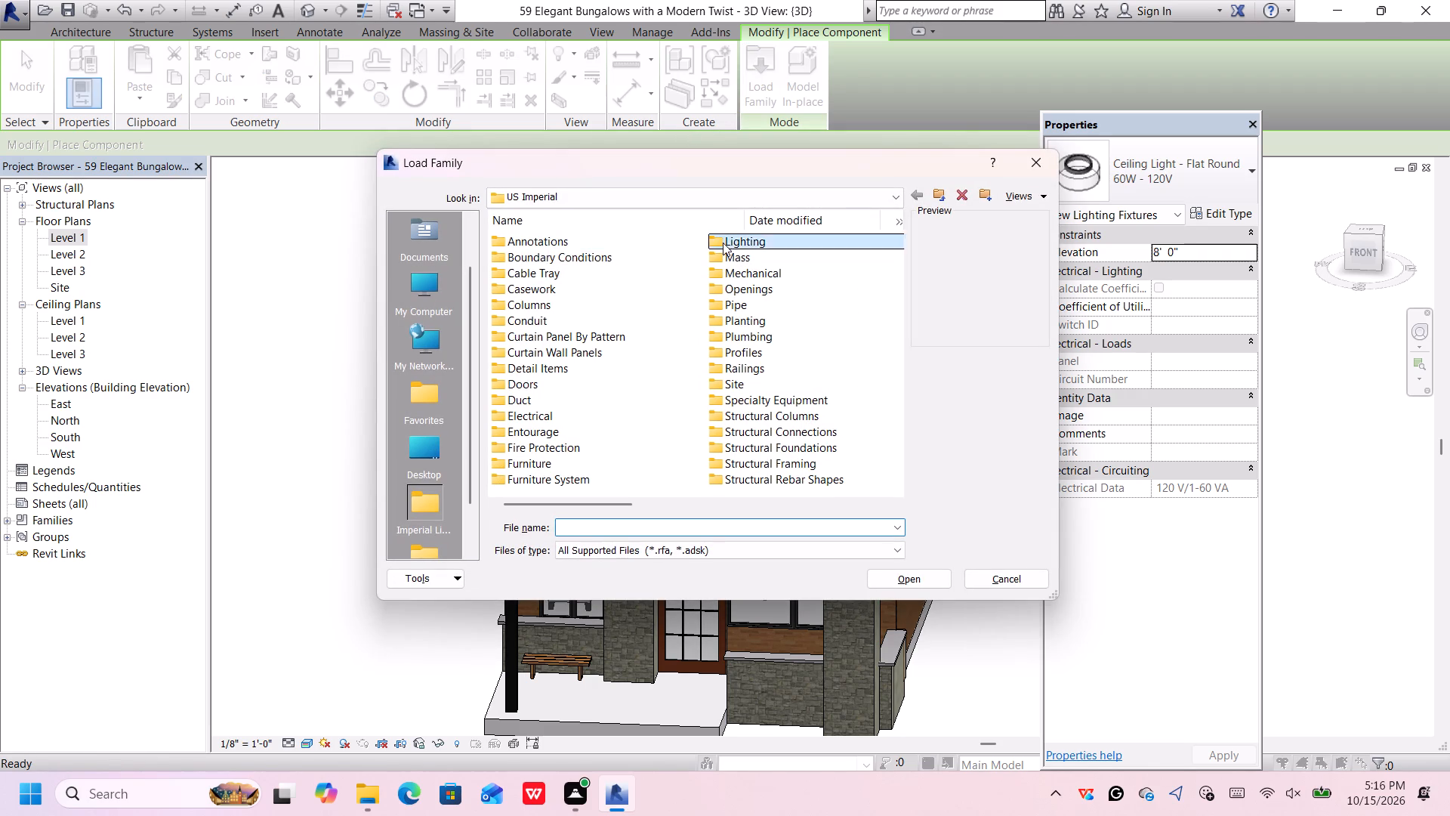
{"action": "double_click", "coordinate": [639, 242]}
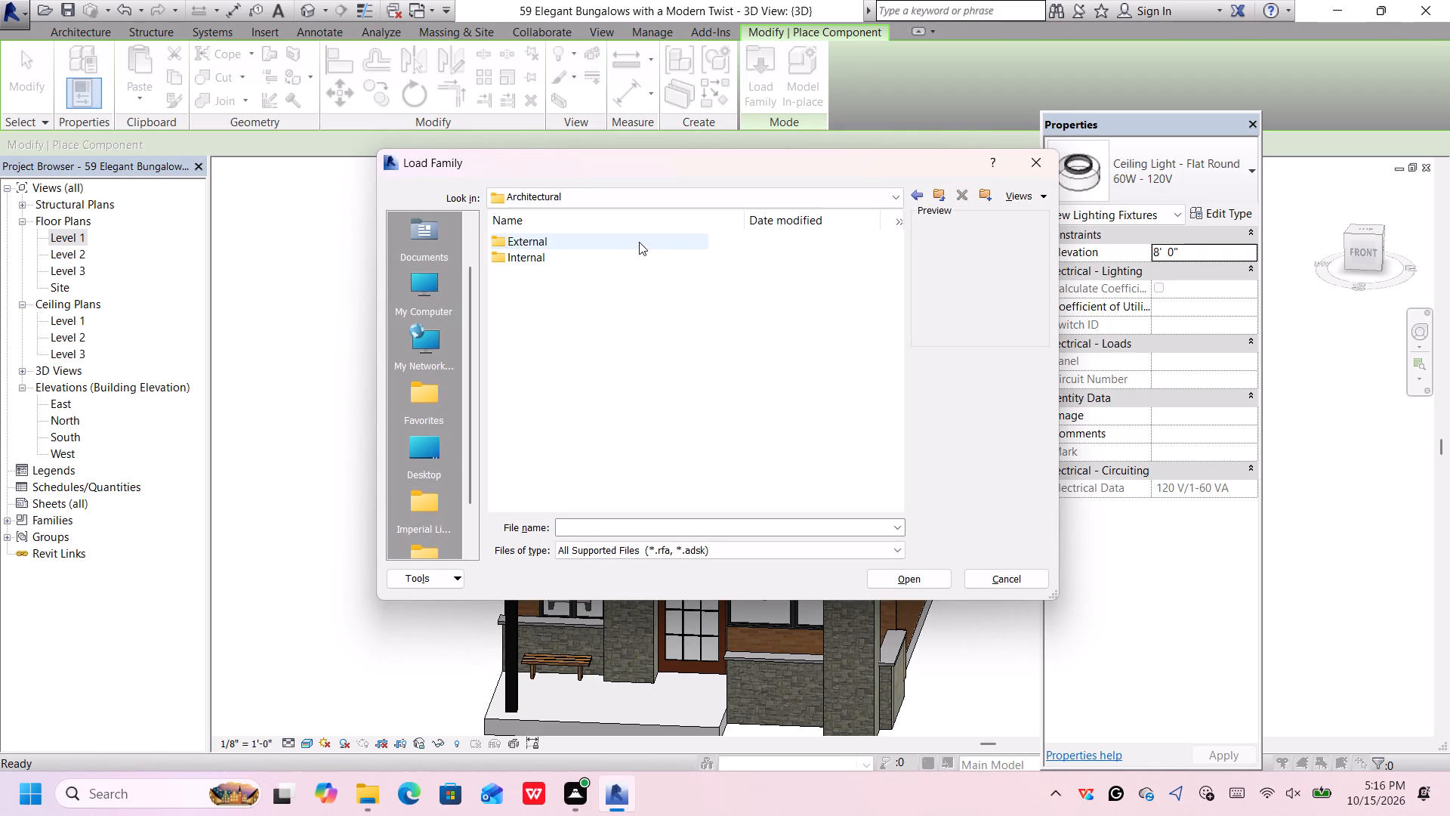
{"action": "left_click", "coordinate": [639, 242]}
{"action": "double_click", "coordinate": [639, 242]}
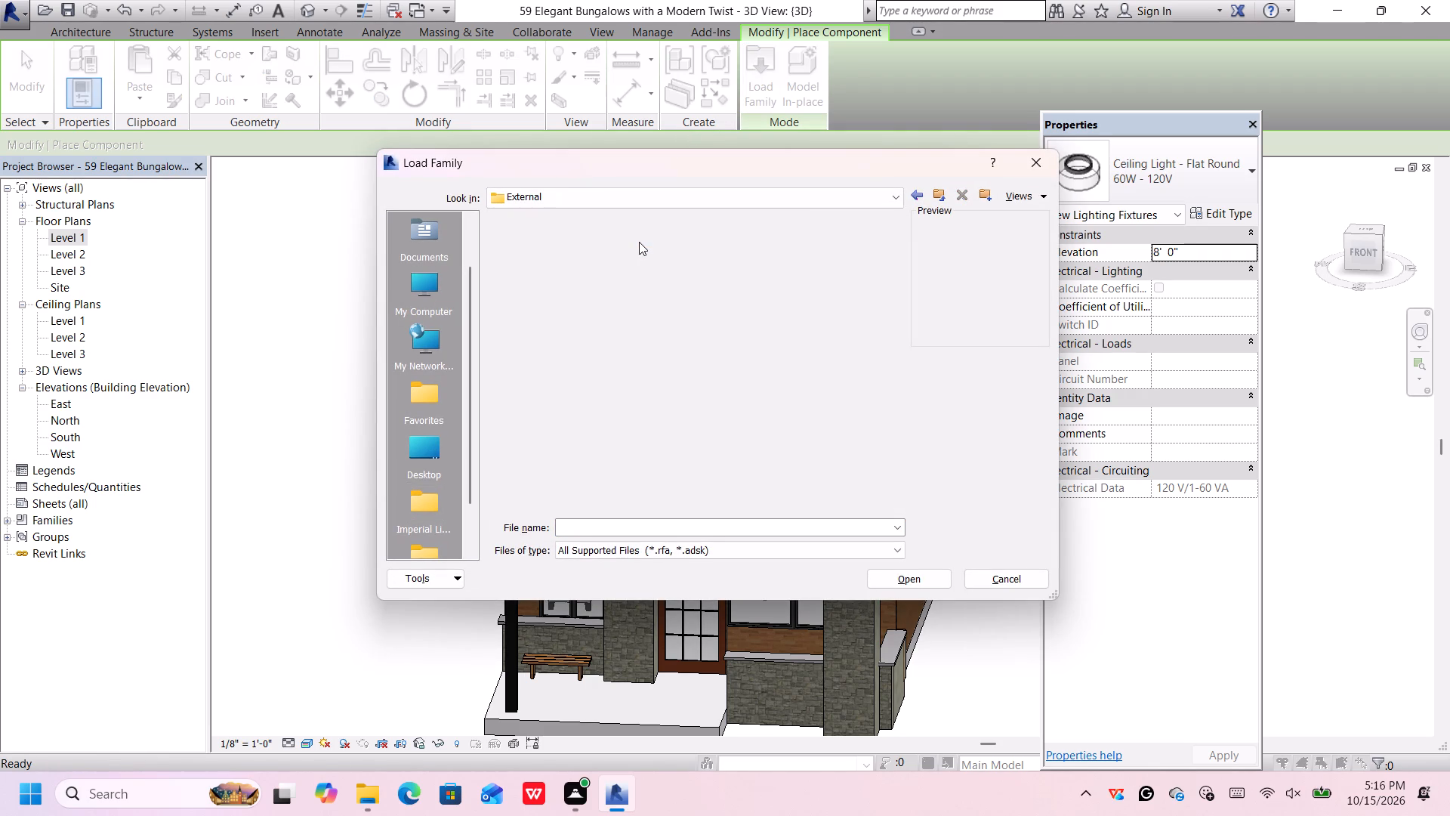
{"action": "left_click", "coordinate": [639, 242]}
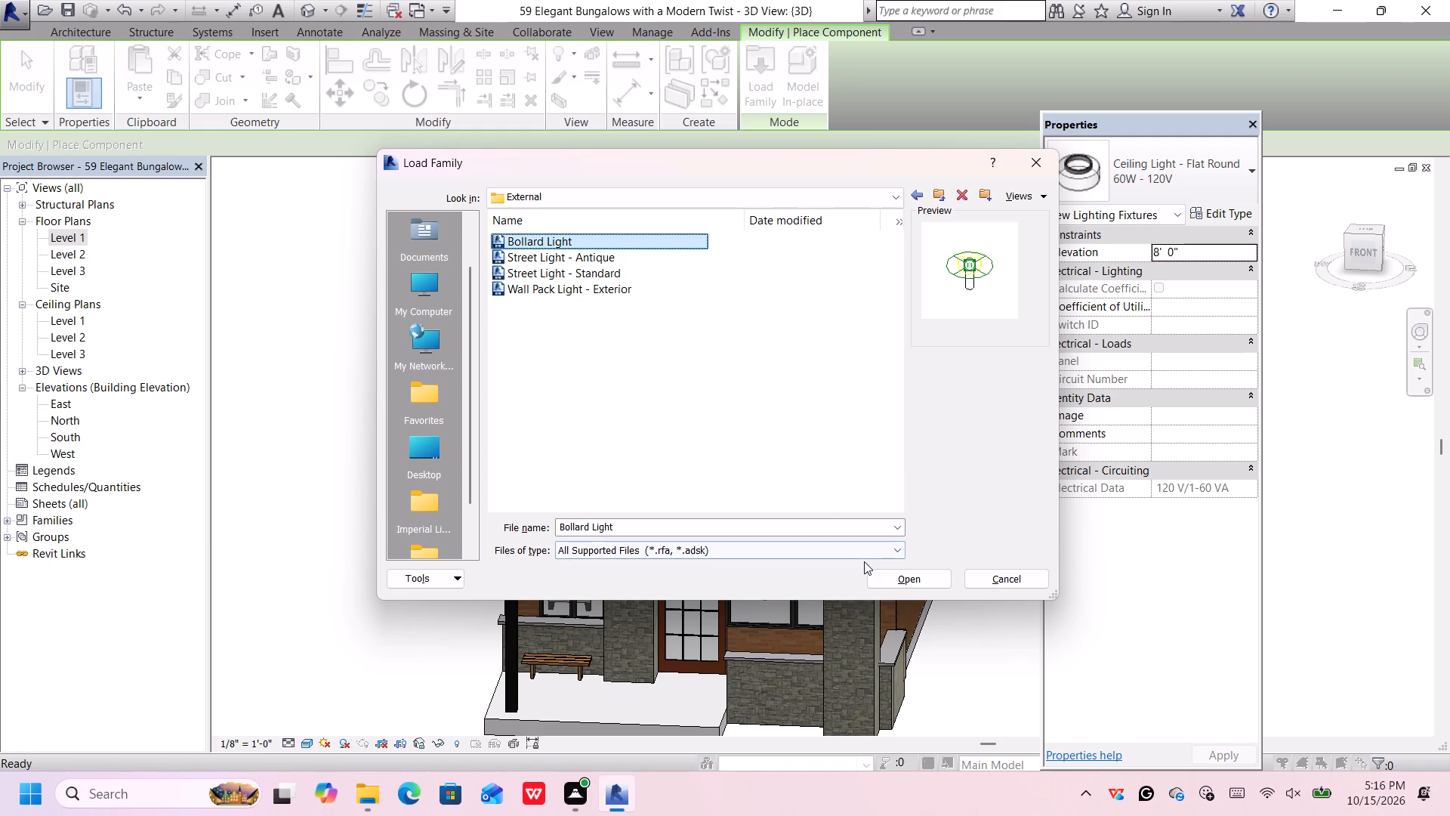
{"action": "left_click", "coordinate": [896, 580]}
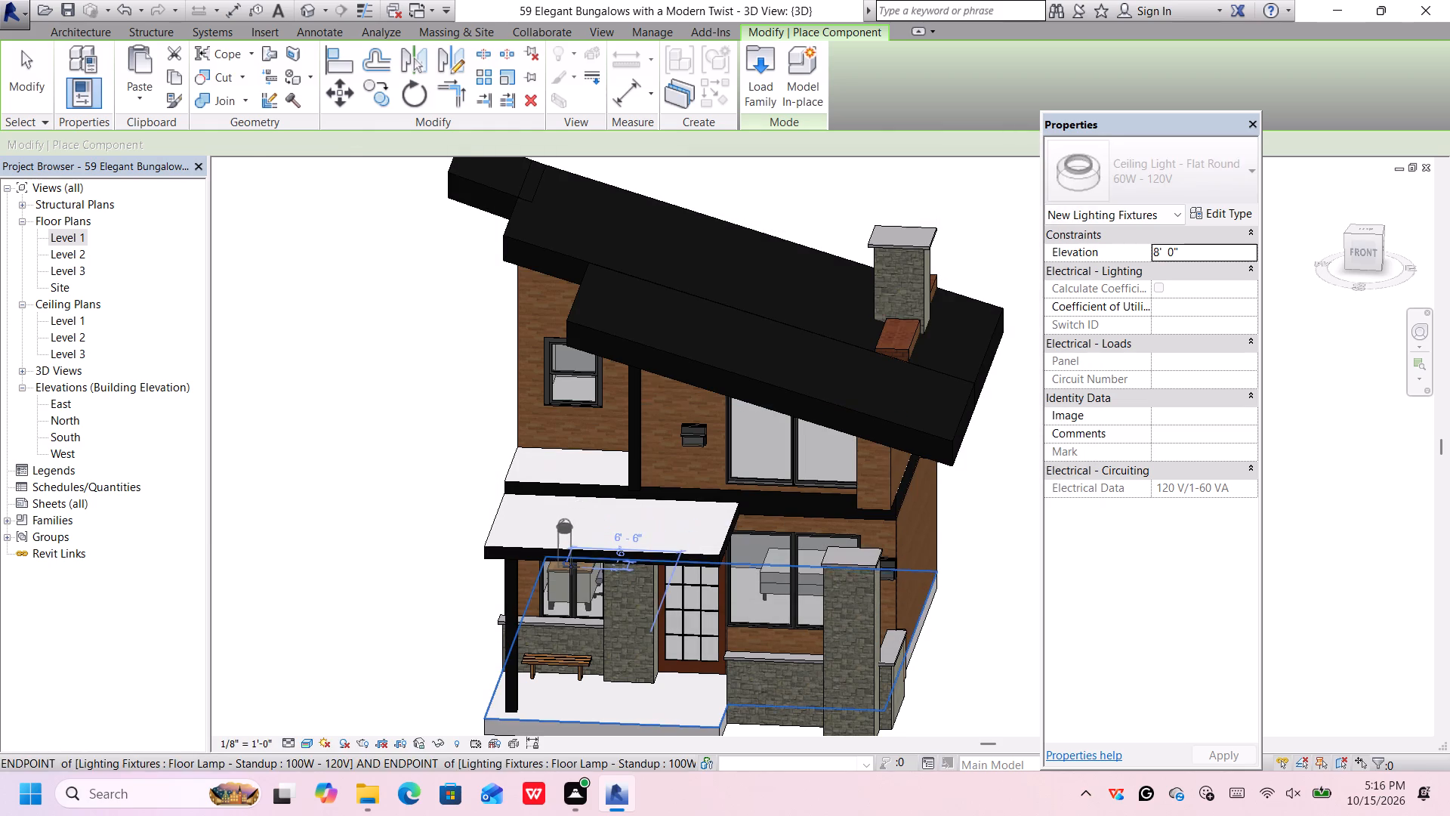
Place an Incandescent - 120V Bollard Light on Level 1 on the porch floor, at the bench's outer end near the black post.
{"action": "scroll", "coordinate": [569, 567], "scroll_direction": "up", "scroll_amount": 3}
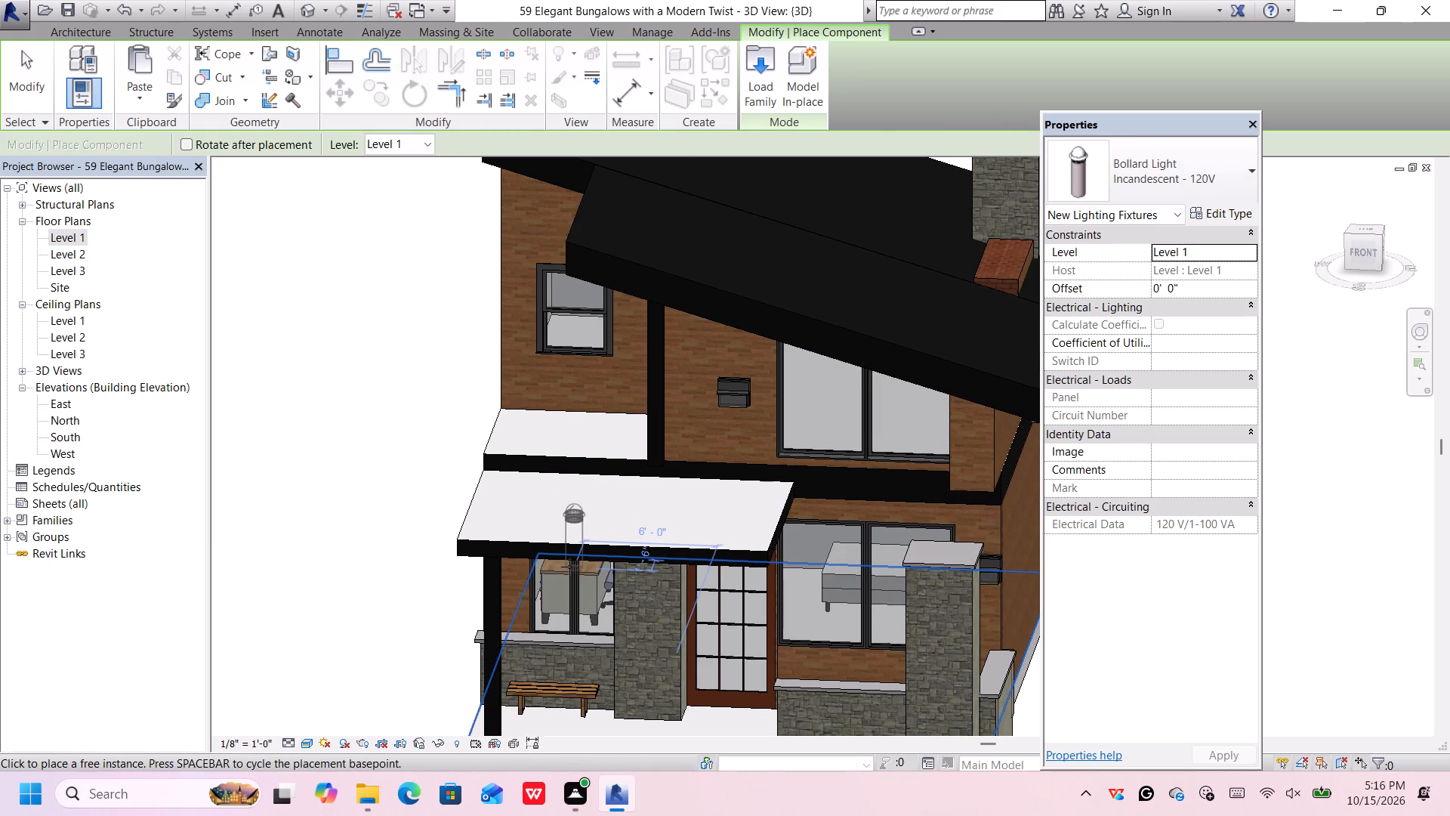
{"action": "middle_click_drag", "start_coordinate": [569, 566], "coordinate": [506, 482]}
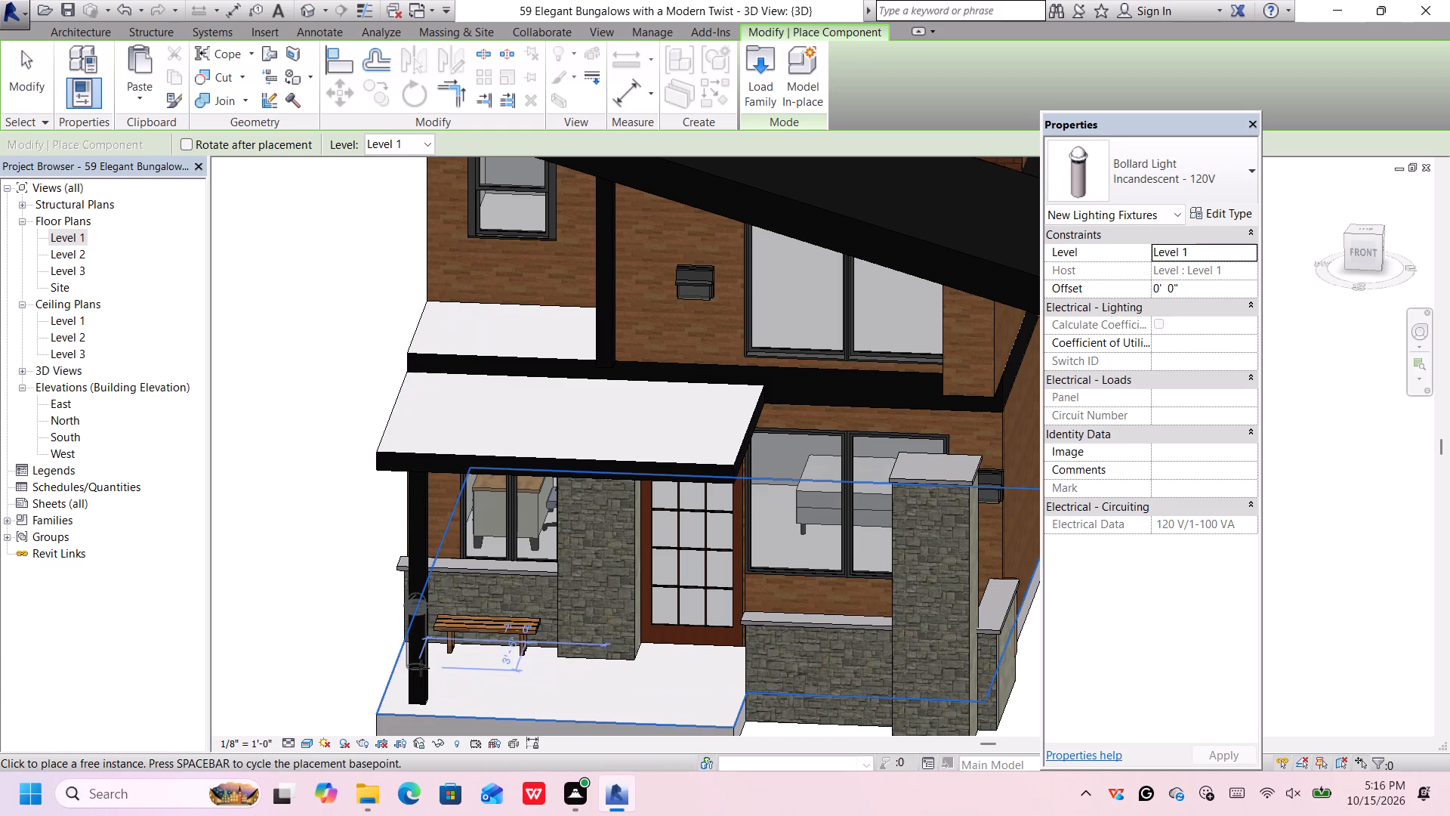
{"action": "scroll", "coordinate": [433, 661], "scroll_direction": "up", "scroll_amount": 3}
{"action": "middle_click_drag", "start_coordinate": [433, 661], "coordinate": [490, 664]}
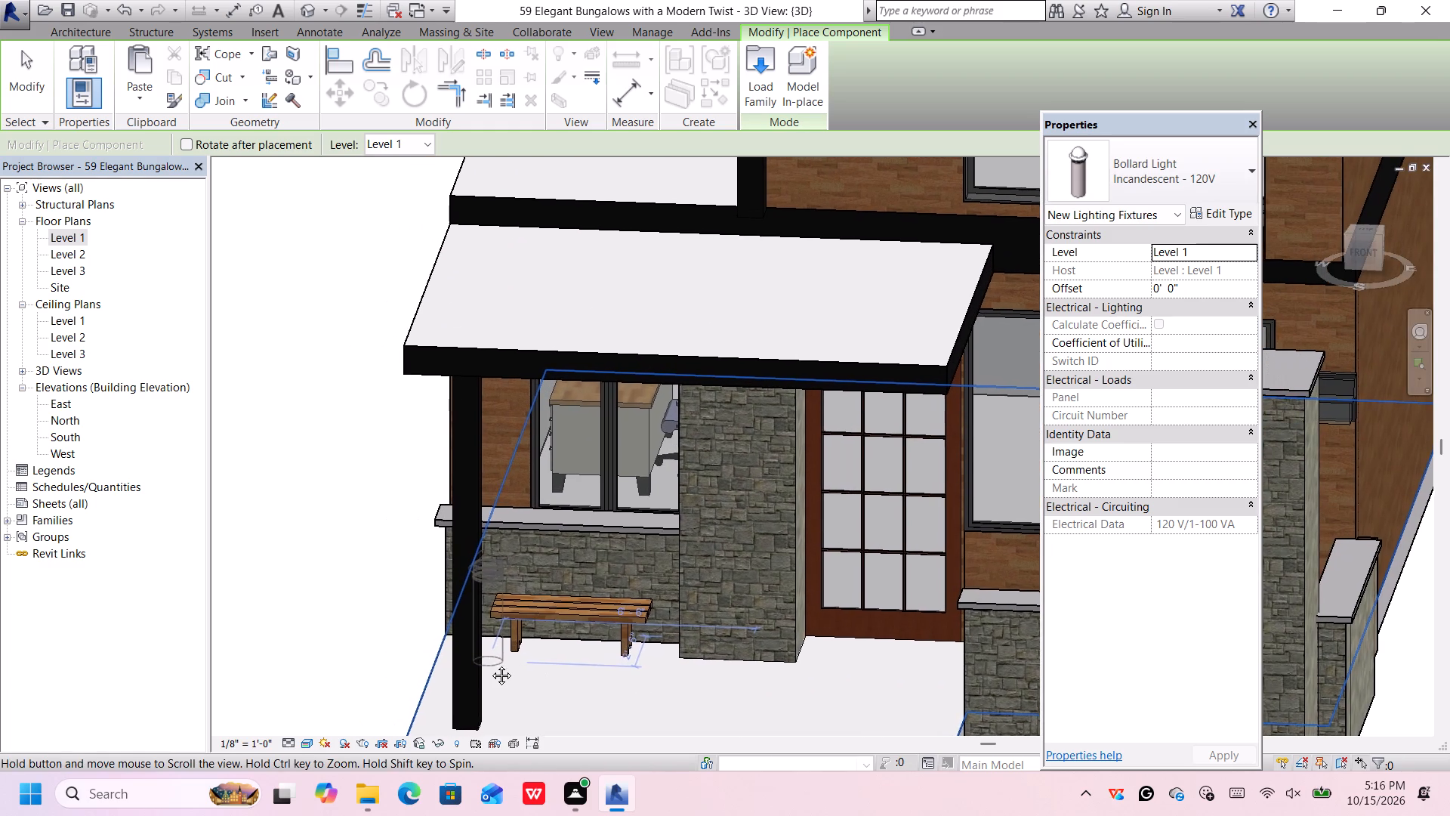
{"action": "middle_click_drag", "start_coordinate": [490, 664], "coordinate": [489, 664]}
{"action": "middle_click_drag", "start_coordinate": [427, 641], "coordinate": [432, 643]}
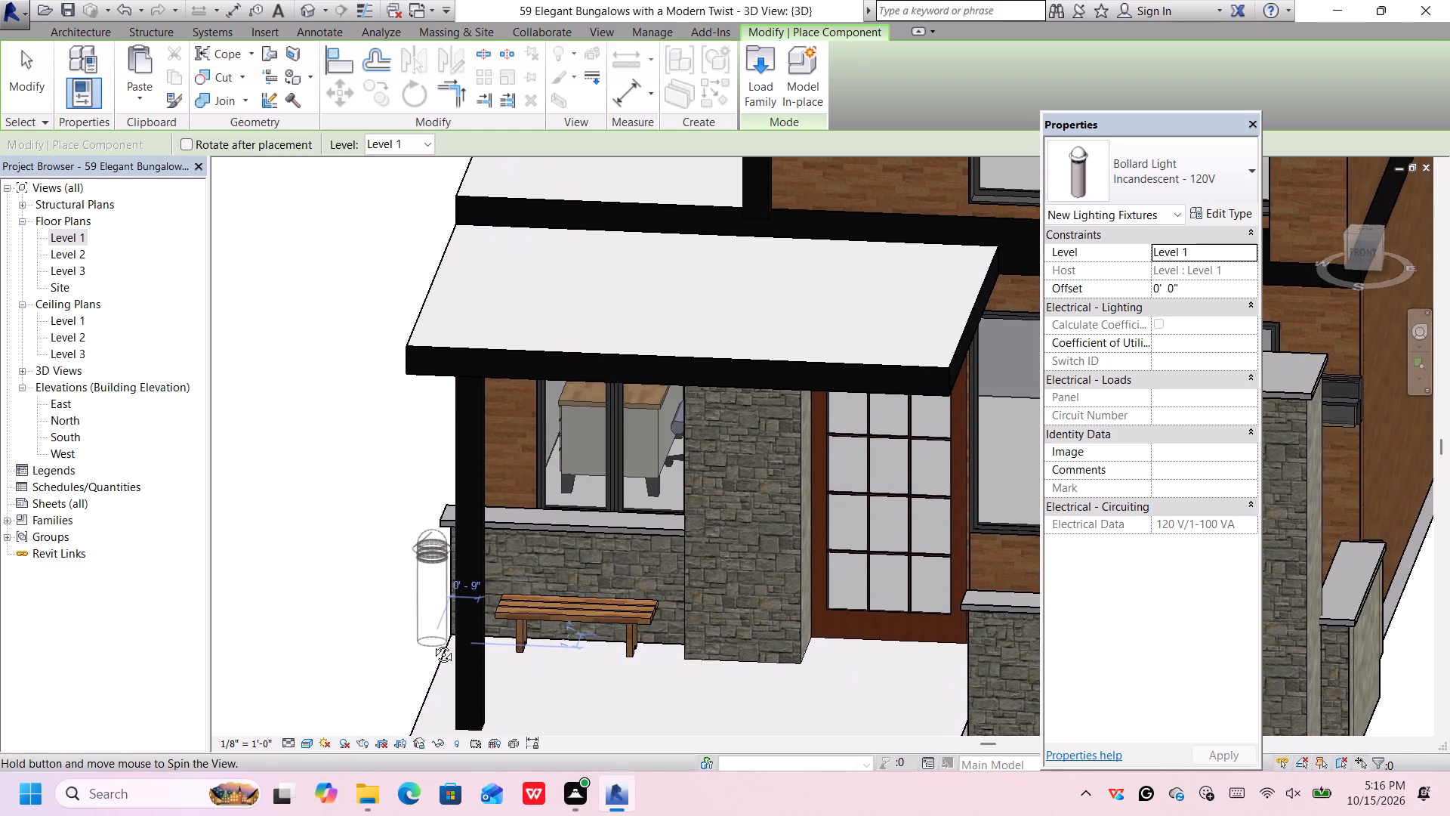
{"action": "middle_click_drag", "start_coordinate": [432, 643], "coordinate": [513, 644]}
{"action": "middle_click", "coordinate": [560, 648], "text": "shift"}
{"action": "middle_click", "coordinate": [560, 648], "text": "shift"}
{"action": "middle_click", "coordinate": [560, 648], "text": "shift"}
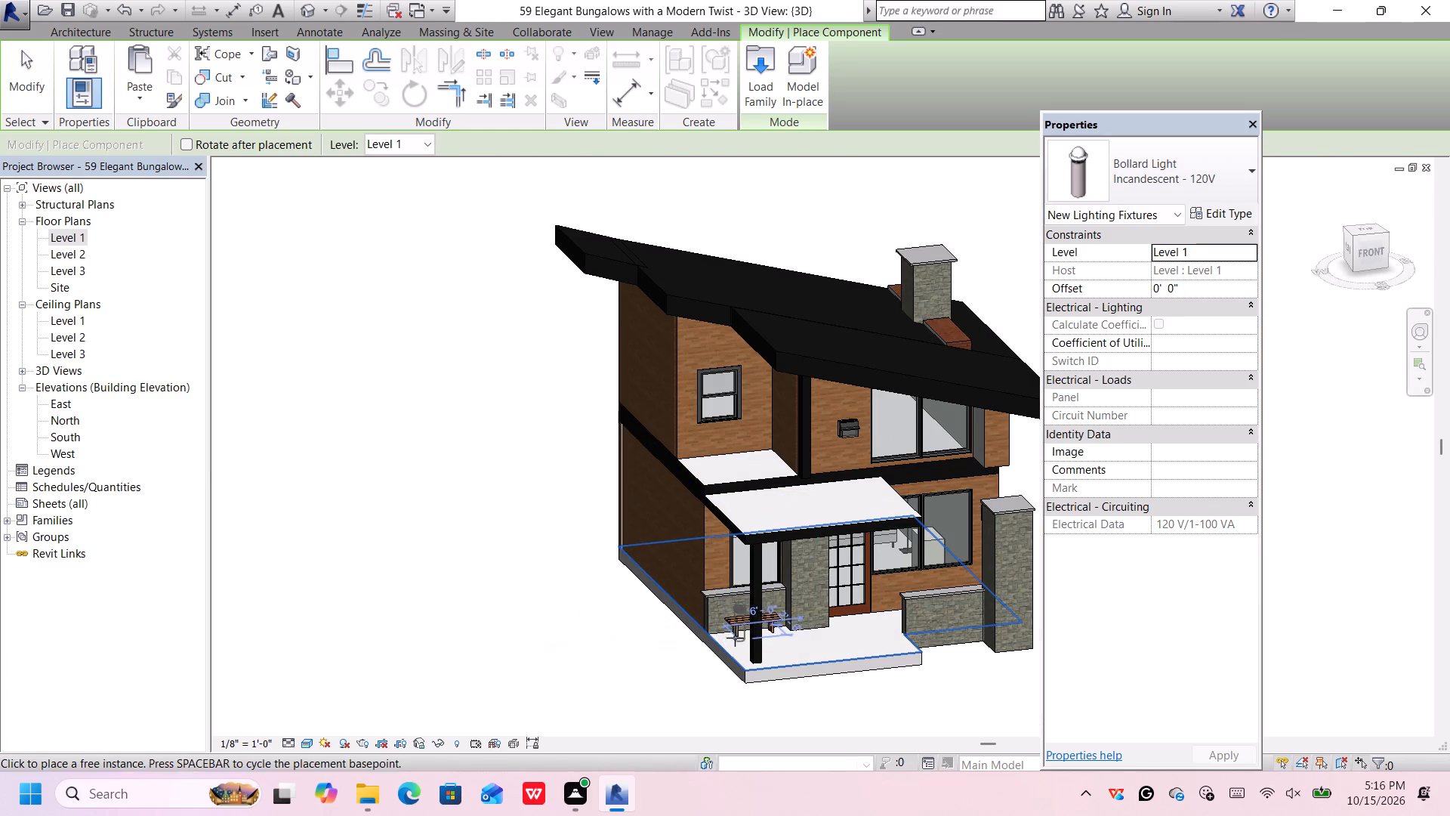
{"action": "left_click", "coordinate": [724, 638]}
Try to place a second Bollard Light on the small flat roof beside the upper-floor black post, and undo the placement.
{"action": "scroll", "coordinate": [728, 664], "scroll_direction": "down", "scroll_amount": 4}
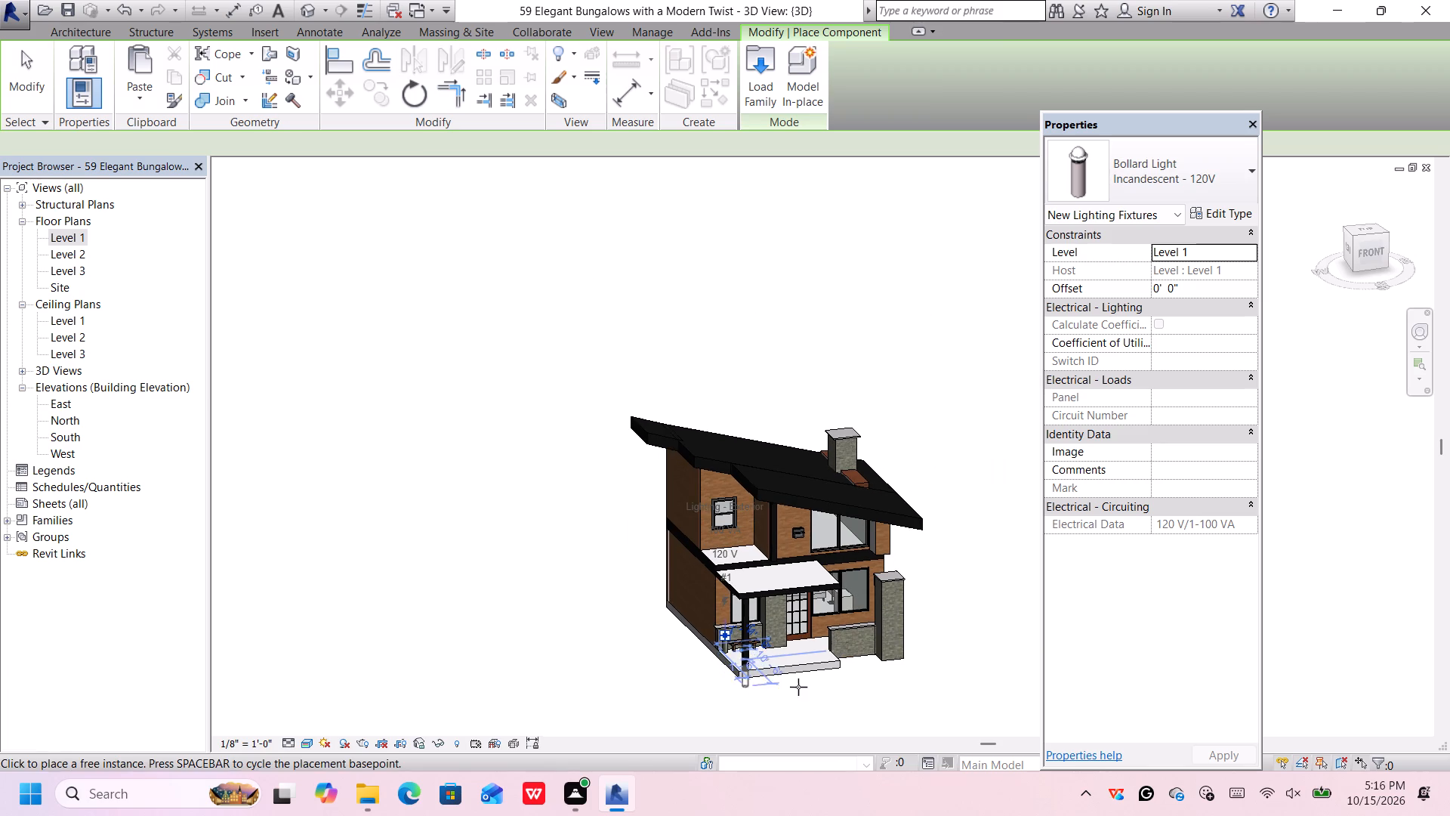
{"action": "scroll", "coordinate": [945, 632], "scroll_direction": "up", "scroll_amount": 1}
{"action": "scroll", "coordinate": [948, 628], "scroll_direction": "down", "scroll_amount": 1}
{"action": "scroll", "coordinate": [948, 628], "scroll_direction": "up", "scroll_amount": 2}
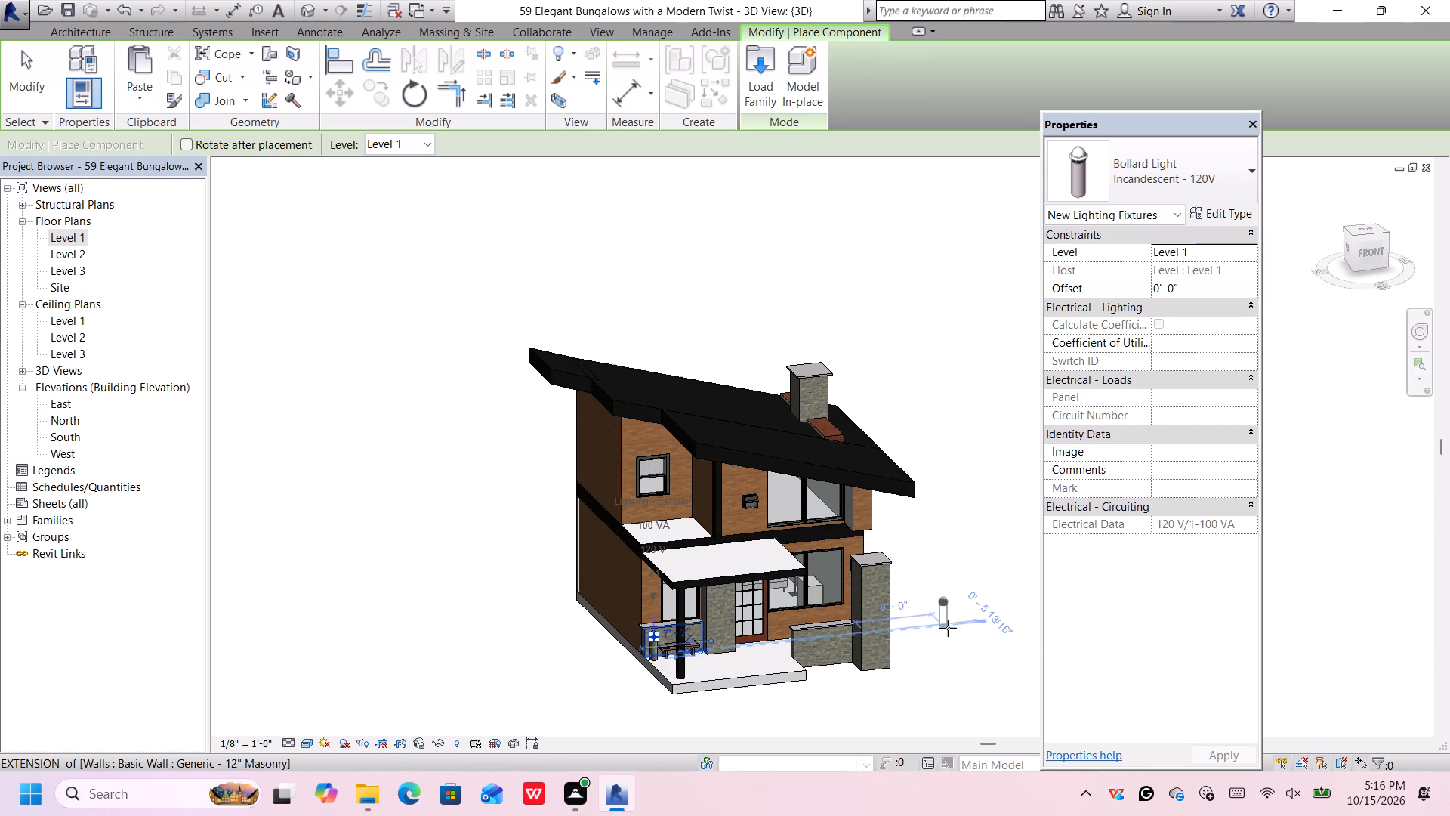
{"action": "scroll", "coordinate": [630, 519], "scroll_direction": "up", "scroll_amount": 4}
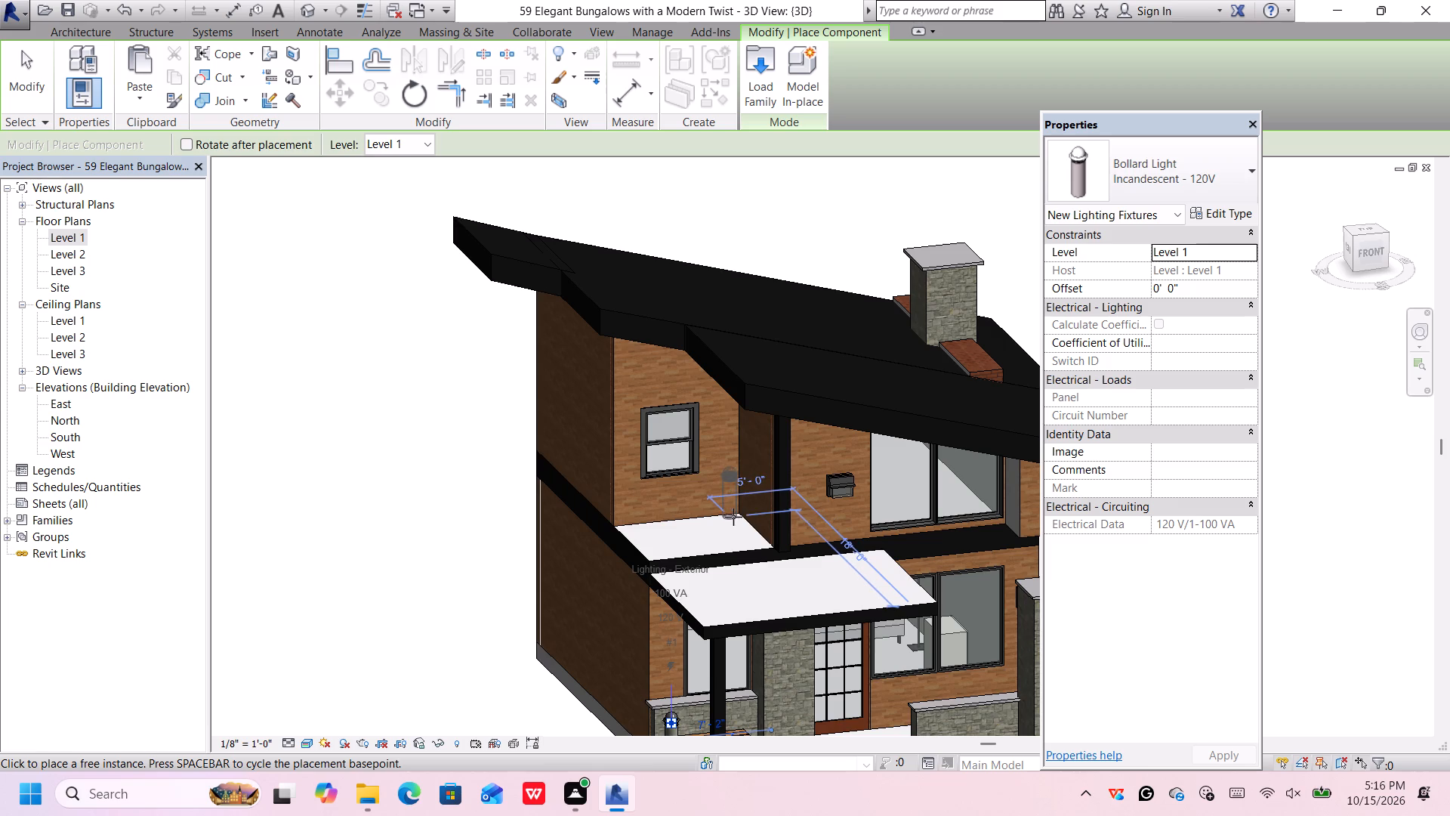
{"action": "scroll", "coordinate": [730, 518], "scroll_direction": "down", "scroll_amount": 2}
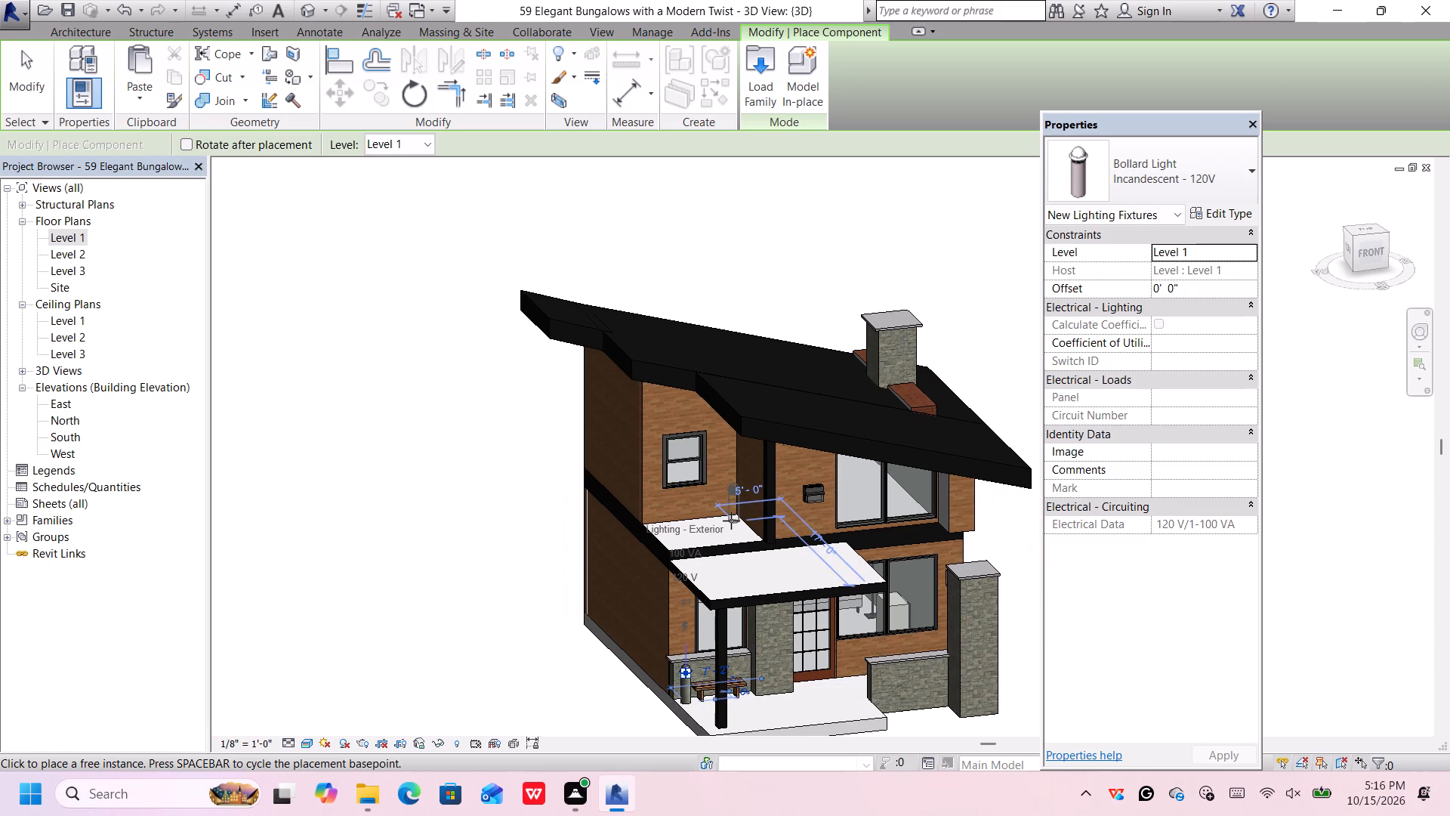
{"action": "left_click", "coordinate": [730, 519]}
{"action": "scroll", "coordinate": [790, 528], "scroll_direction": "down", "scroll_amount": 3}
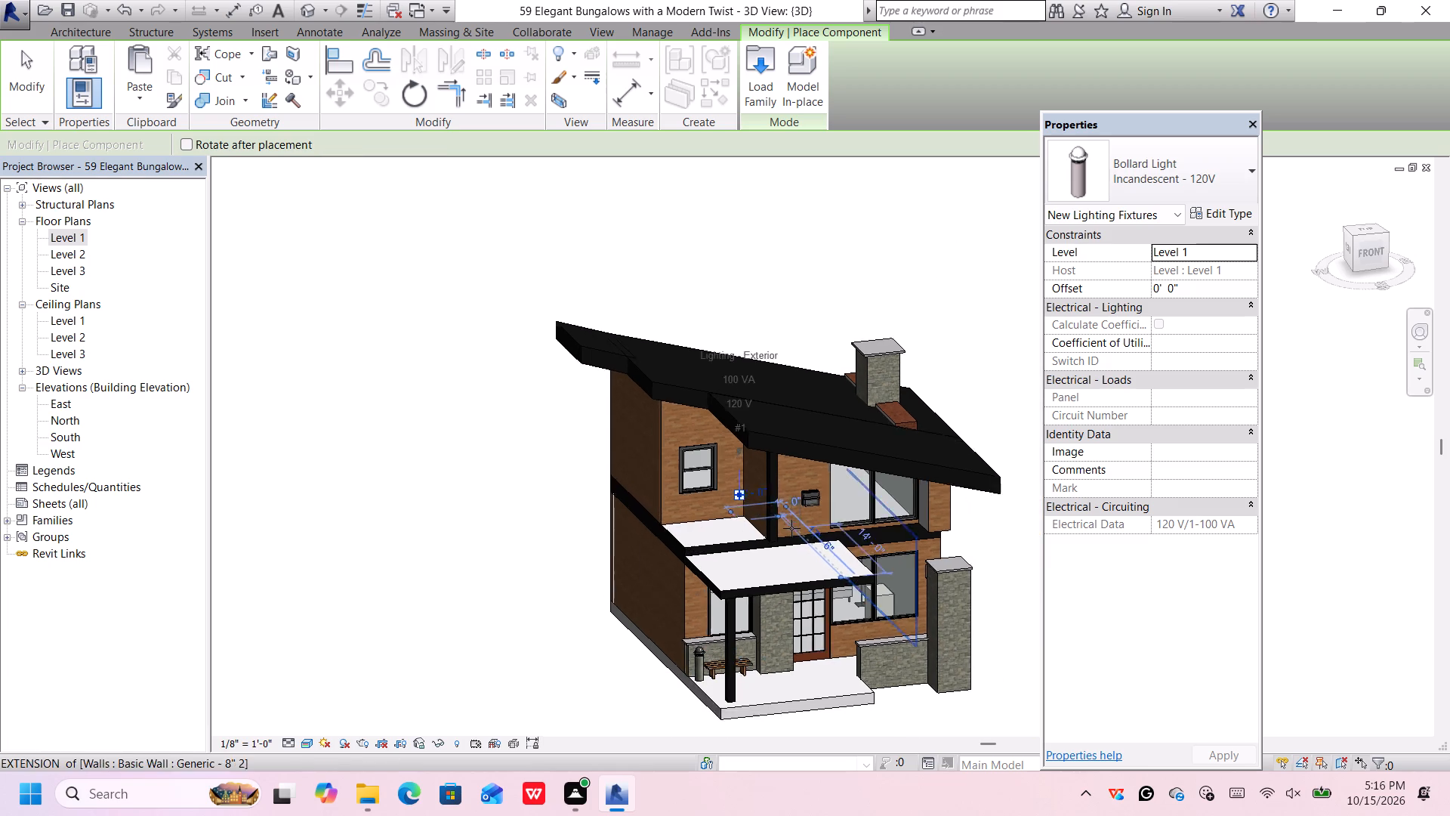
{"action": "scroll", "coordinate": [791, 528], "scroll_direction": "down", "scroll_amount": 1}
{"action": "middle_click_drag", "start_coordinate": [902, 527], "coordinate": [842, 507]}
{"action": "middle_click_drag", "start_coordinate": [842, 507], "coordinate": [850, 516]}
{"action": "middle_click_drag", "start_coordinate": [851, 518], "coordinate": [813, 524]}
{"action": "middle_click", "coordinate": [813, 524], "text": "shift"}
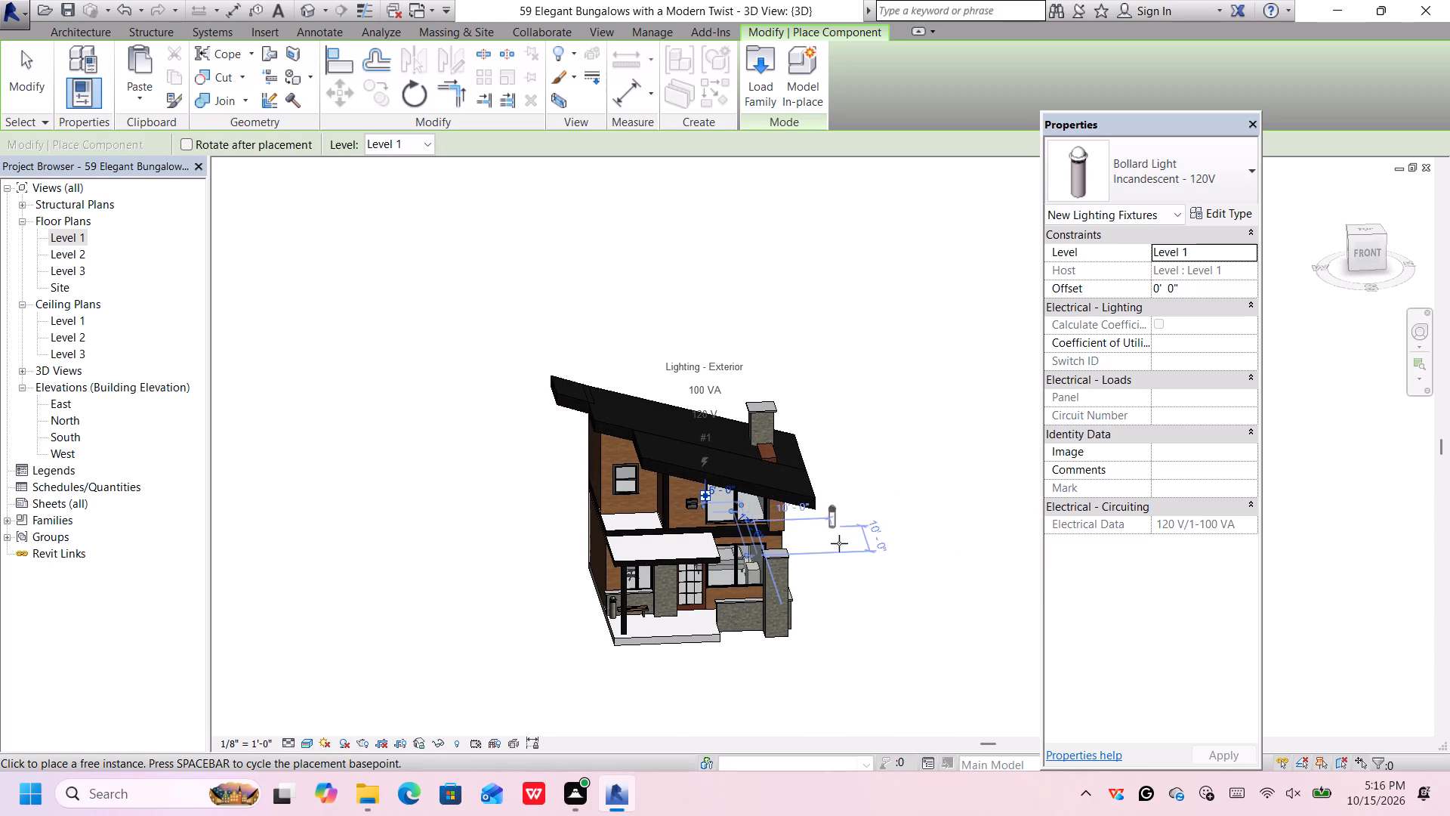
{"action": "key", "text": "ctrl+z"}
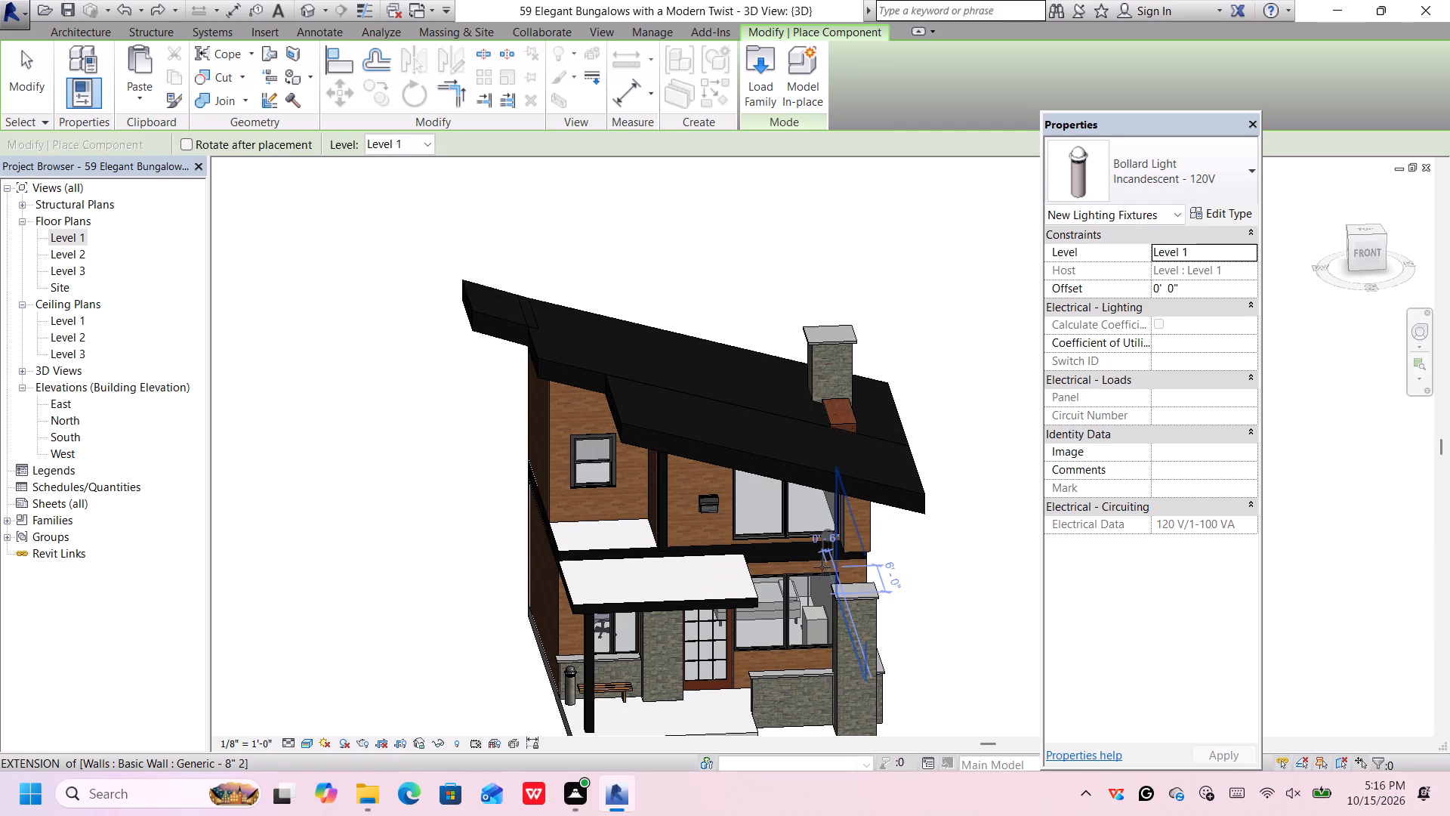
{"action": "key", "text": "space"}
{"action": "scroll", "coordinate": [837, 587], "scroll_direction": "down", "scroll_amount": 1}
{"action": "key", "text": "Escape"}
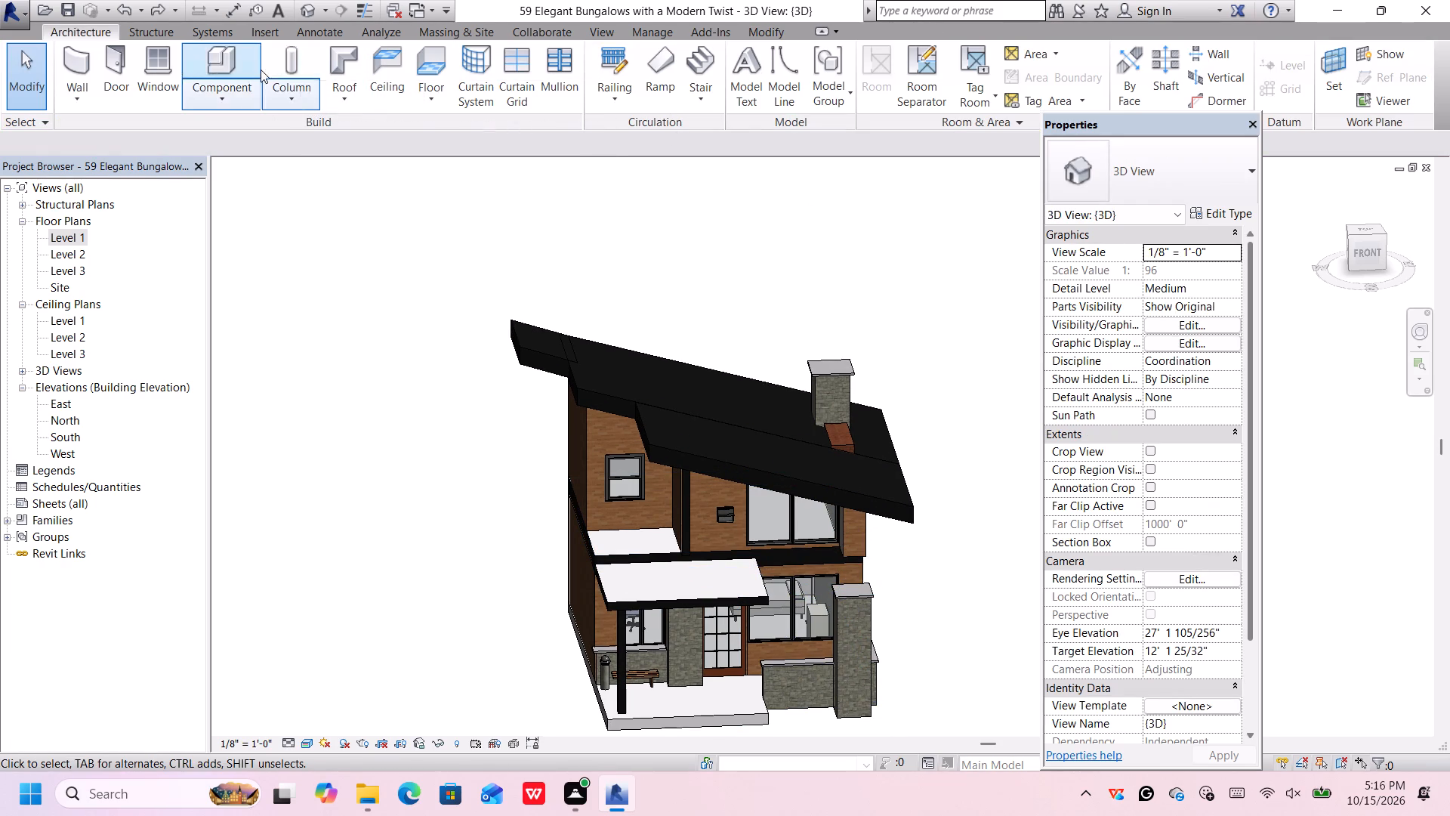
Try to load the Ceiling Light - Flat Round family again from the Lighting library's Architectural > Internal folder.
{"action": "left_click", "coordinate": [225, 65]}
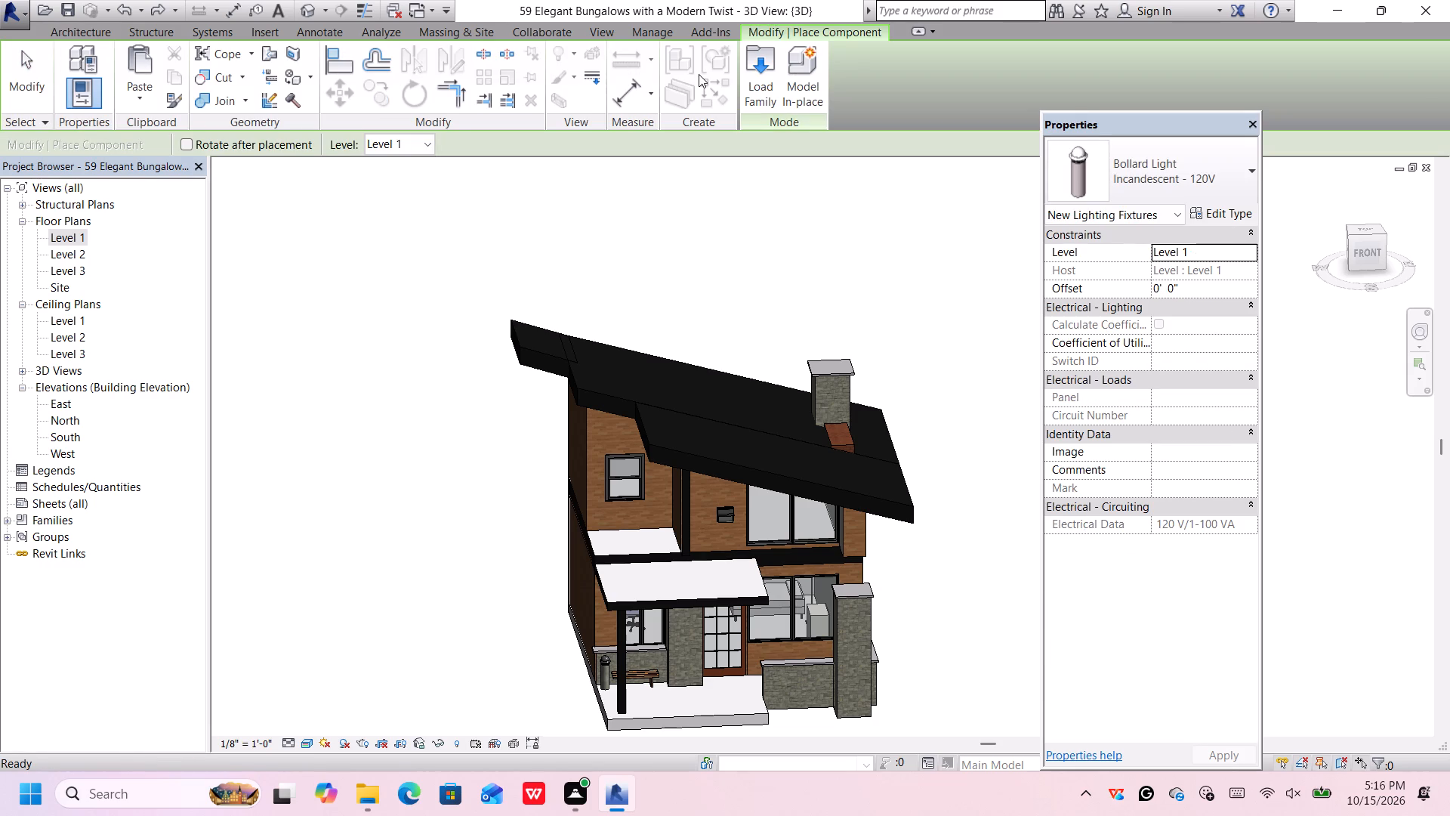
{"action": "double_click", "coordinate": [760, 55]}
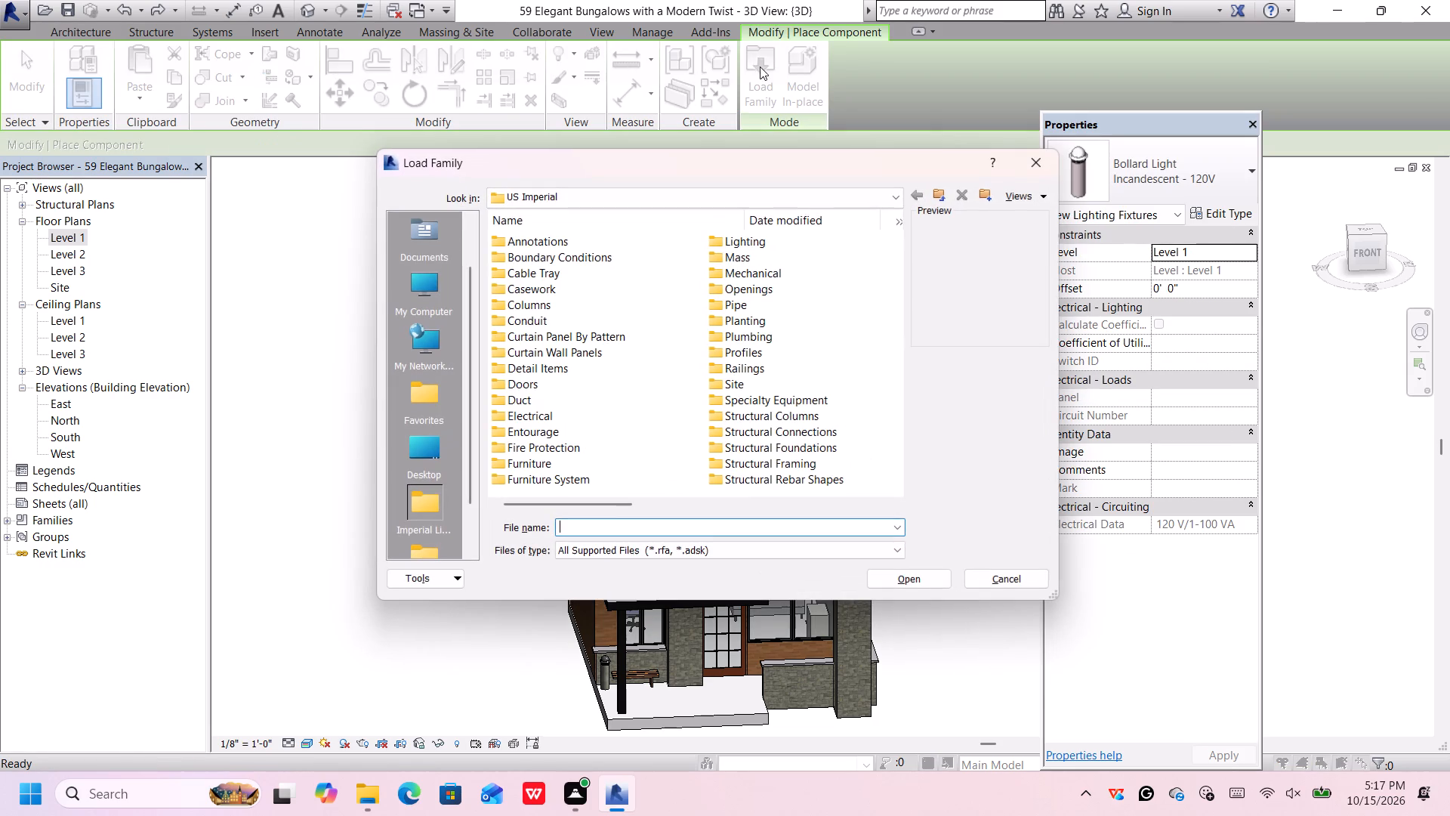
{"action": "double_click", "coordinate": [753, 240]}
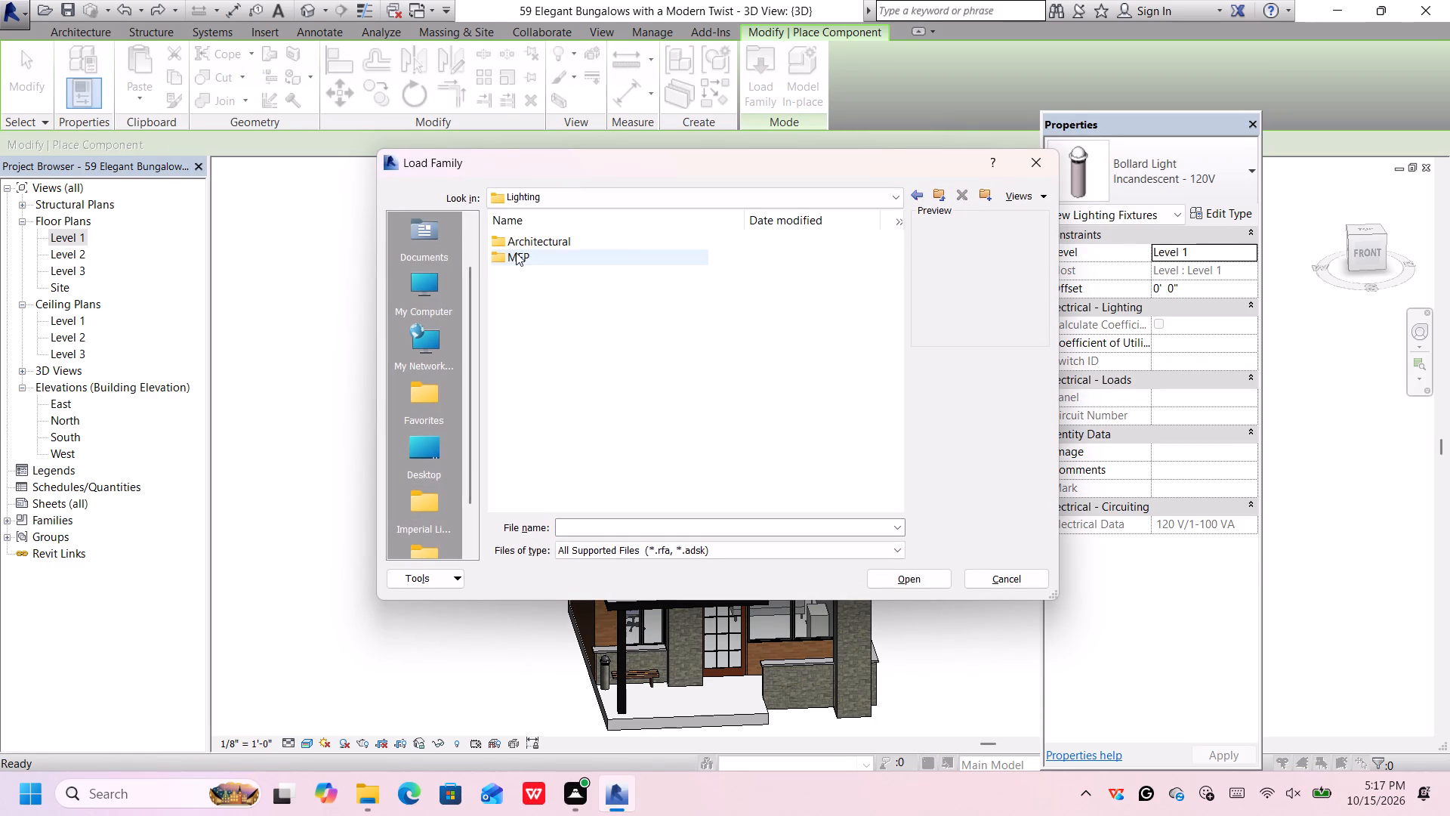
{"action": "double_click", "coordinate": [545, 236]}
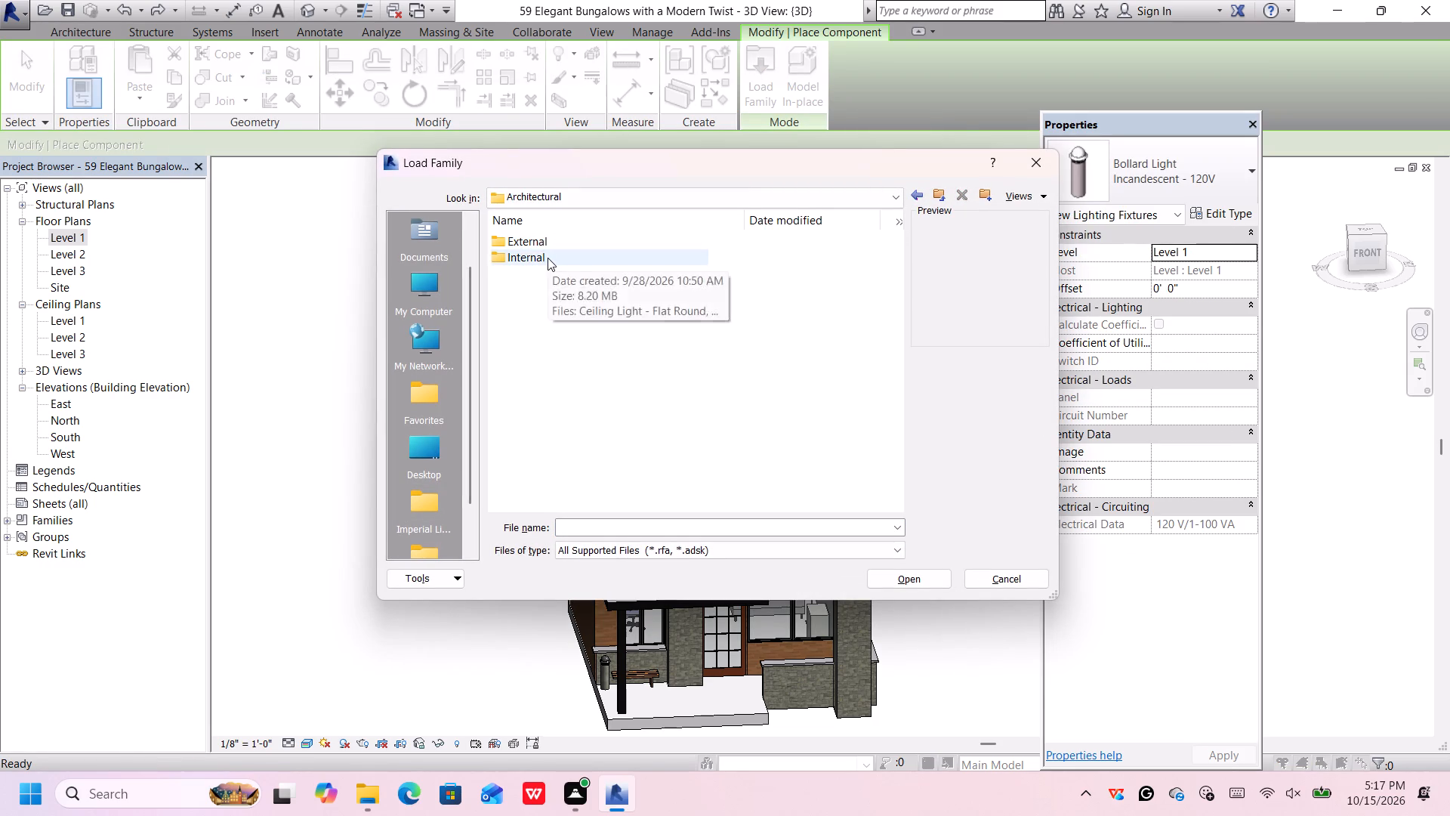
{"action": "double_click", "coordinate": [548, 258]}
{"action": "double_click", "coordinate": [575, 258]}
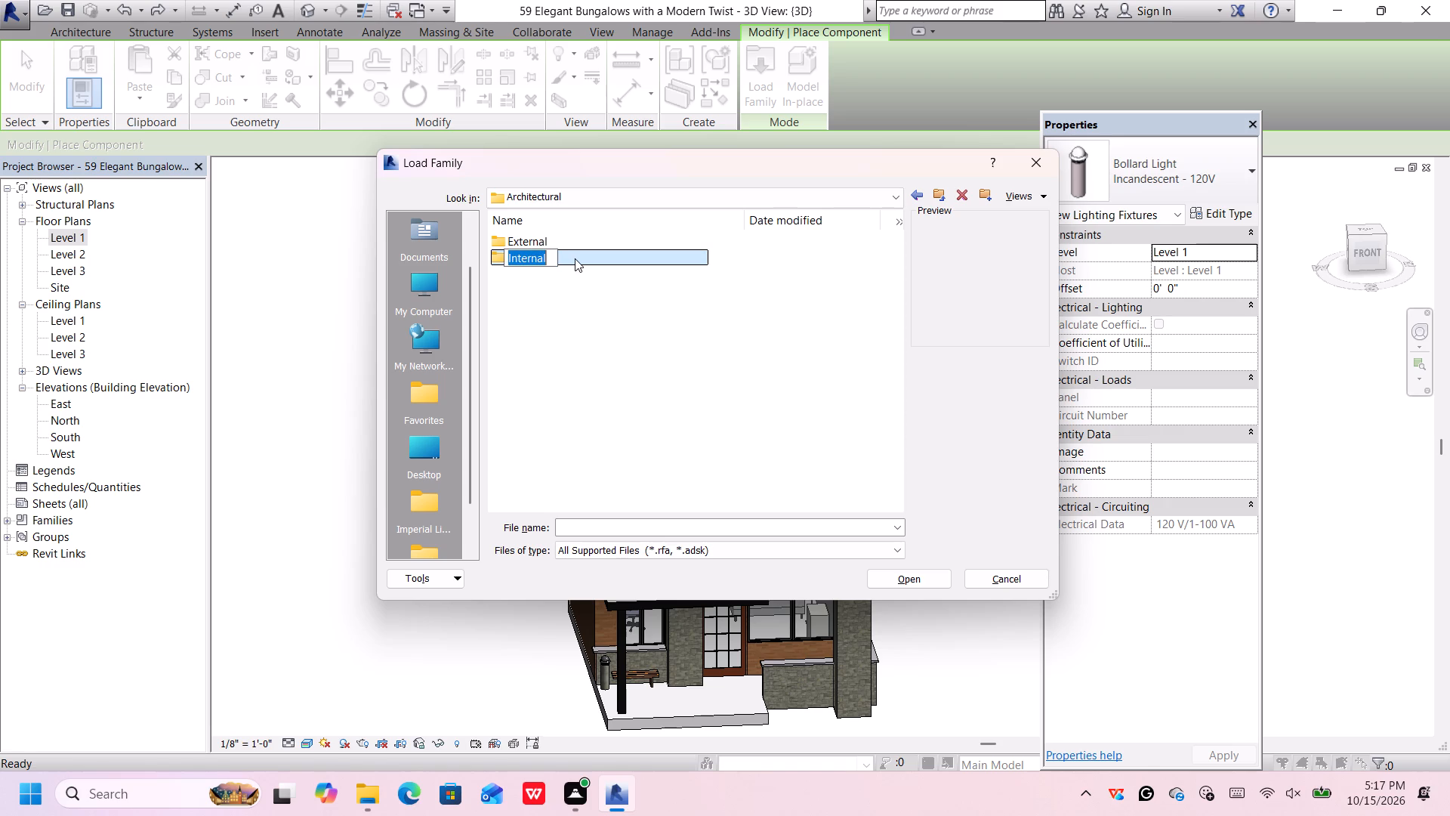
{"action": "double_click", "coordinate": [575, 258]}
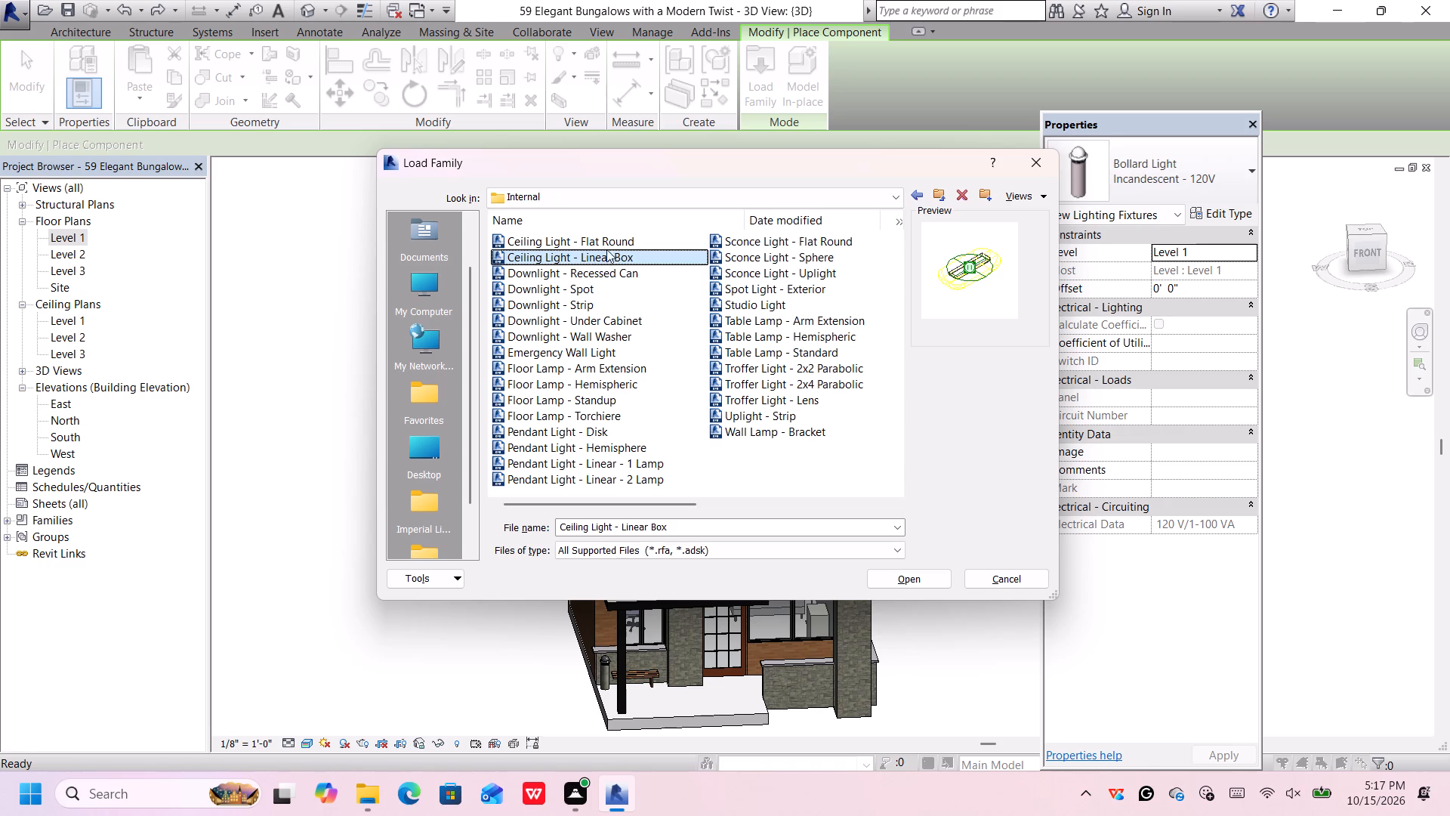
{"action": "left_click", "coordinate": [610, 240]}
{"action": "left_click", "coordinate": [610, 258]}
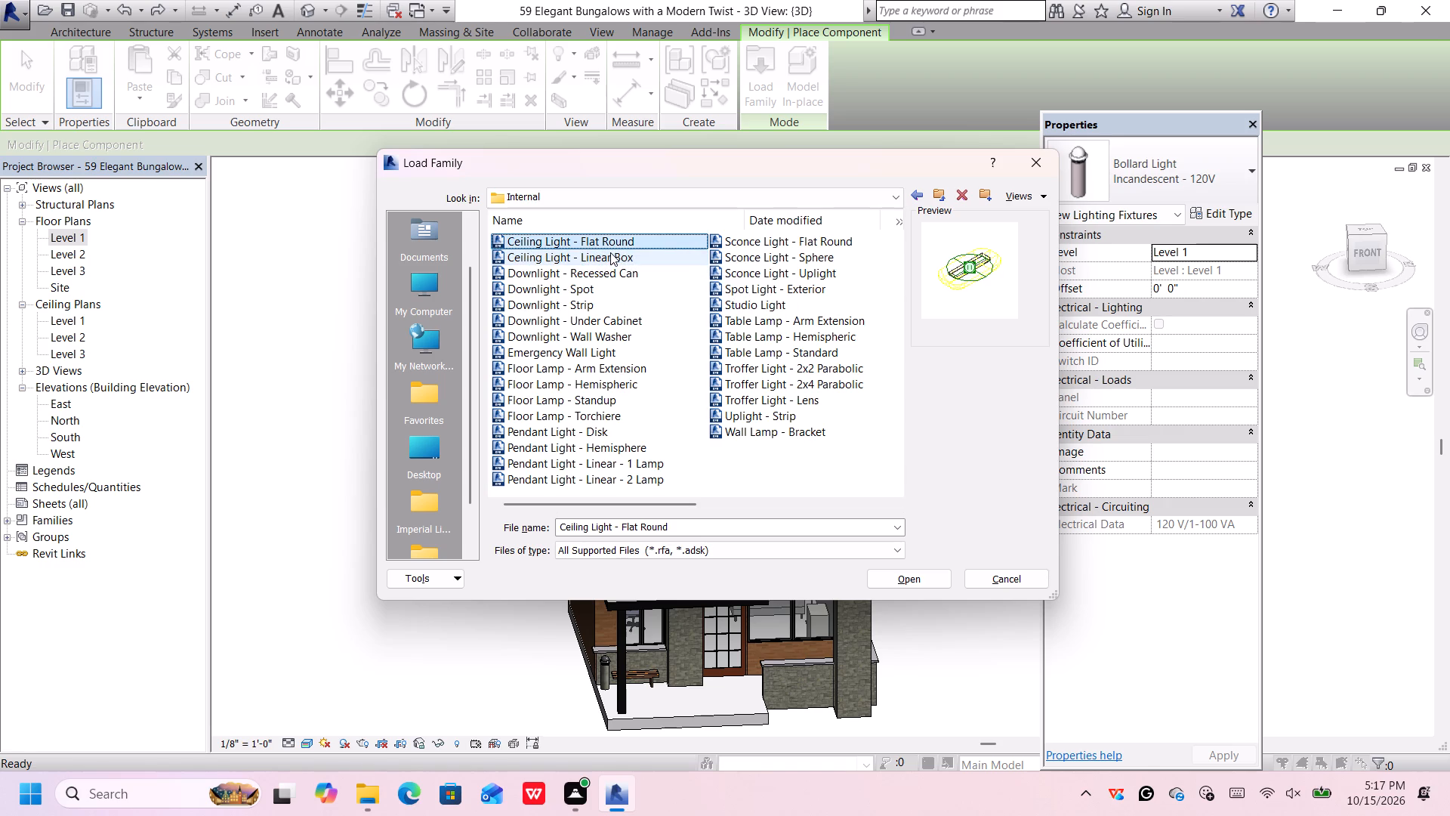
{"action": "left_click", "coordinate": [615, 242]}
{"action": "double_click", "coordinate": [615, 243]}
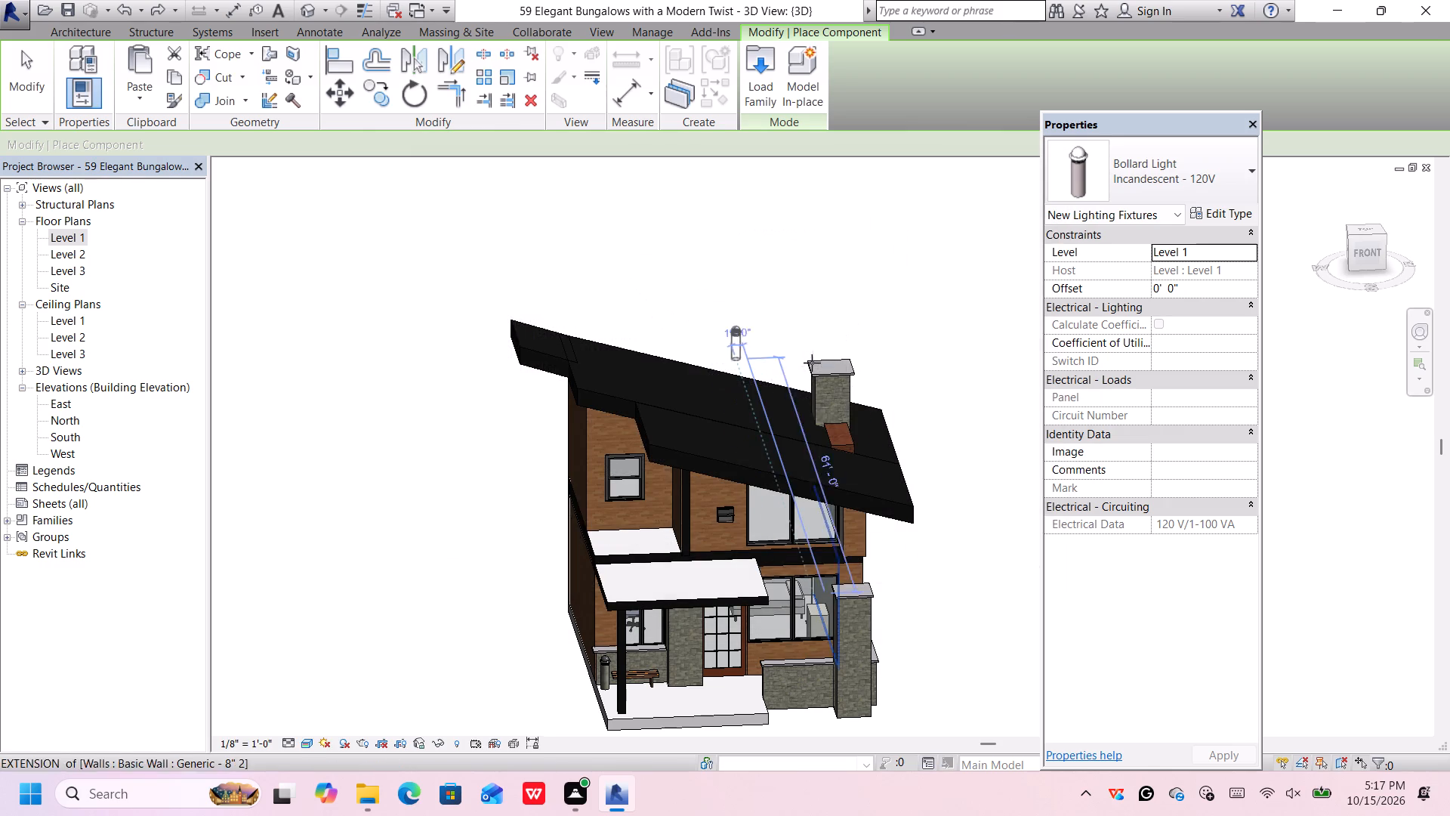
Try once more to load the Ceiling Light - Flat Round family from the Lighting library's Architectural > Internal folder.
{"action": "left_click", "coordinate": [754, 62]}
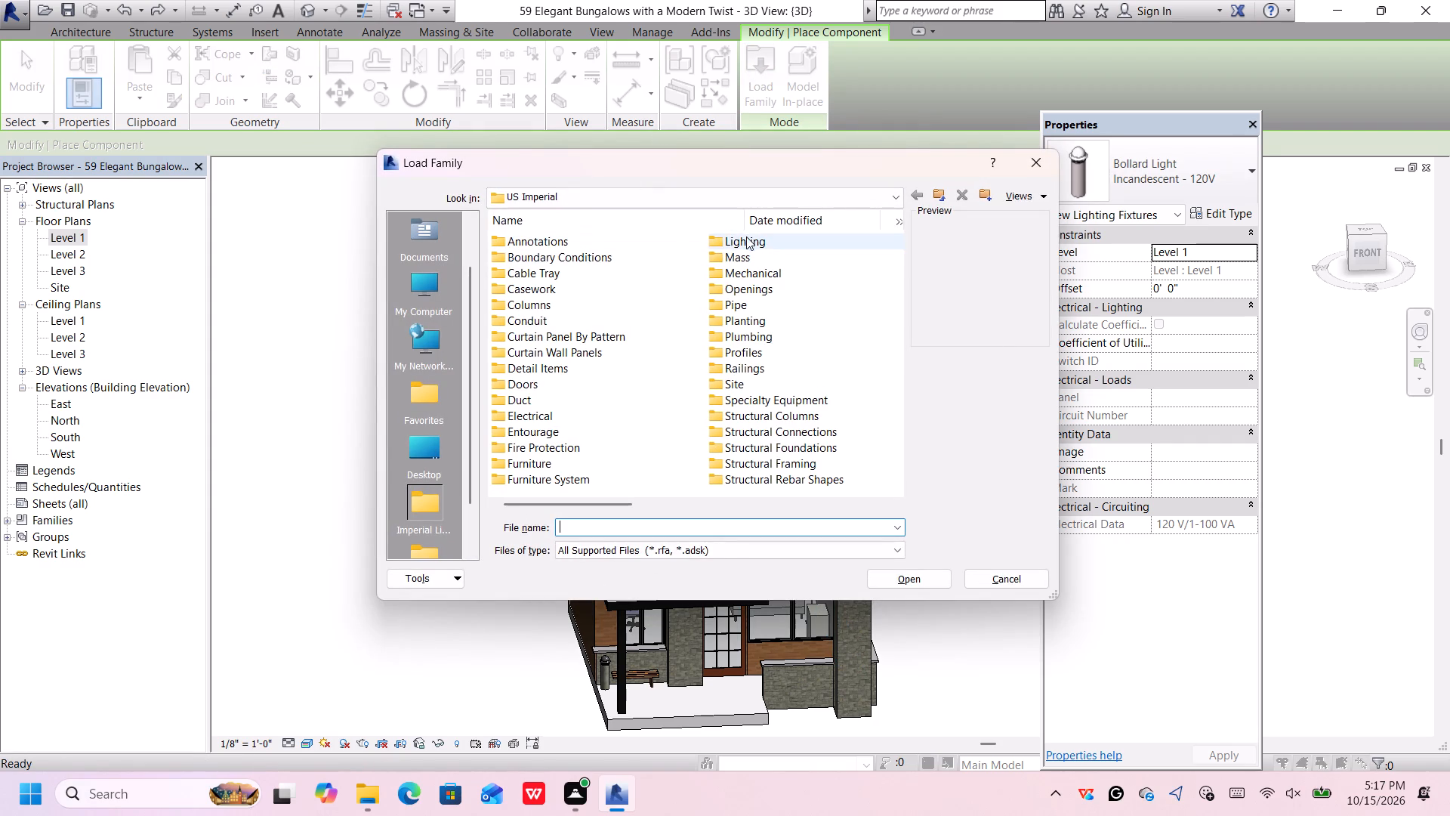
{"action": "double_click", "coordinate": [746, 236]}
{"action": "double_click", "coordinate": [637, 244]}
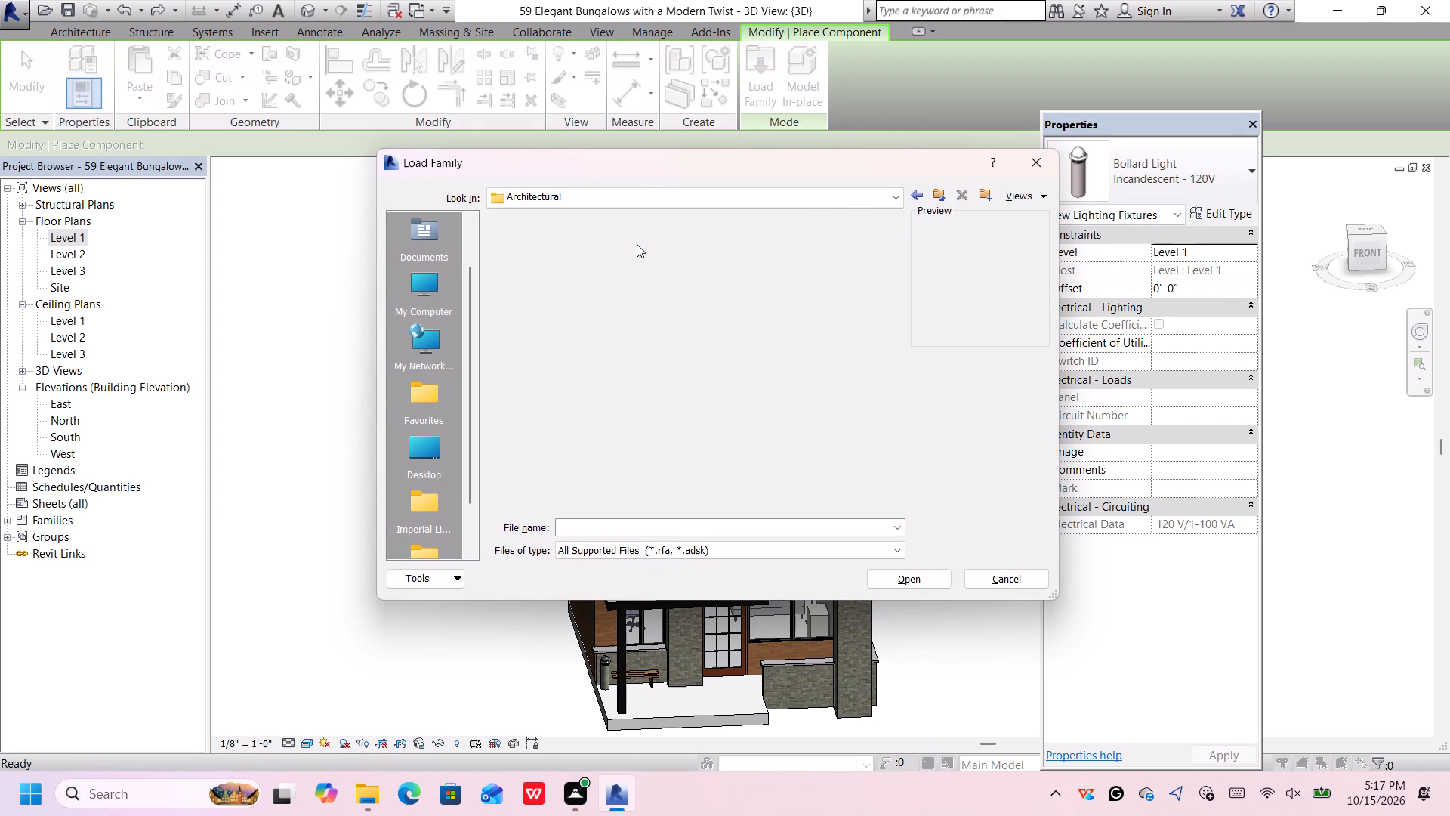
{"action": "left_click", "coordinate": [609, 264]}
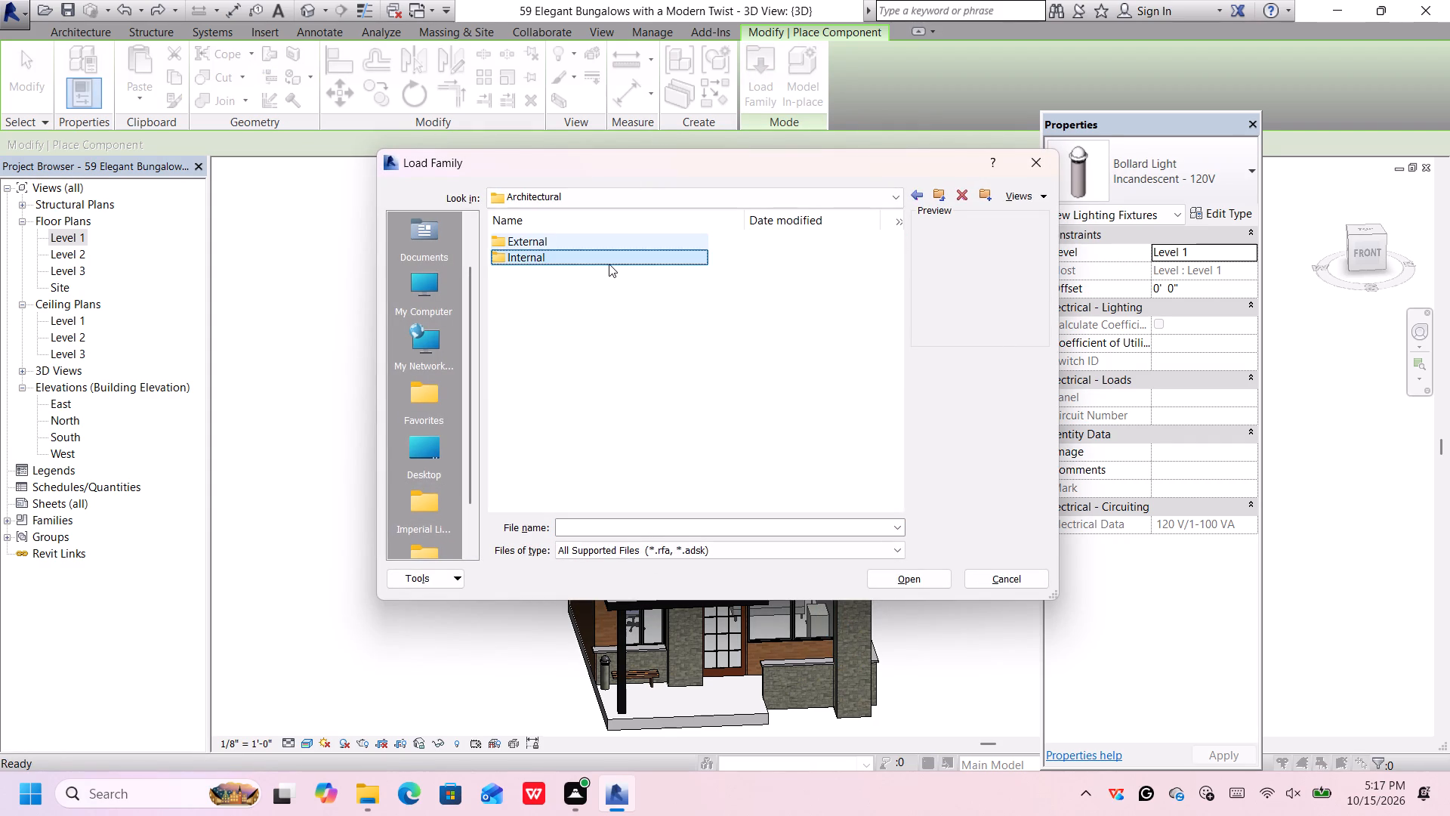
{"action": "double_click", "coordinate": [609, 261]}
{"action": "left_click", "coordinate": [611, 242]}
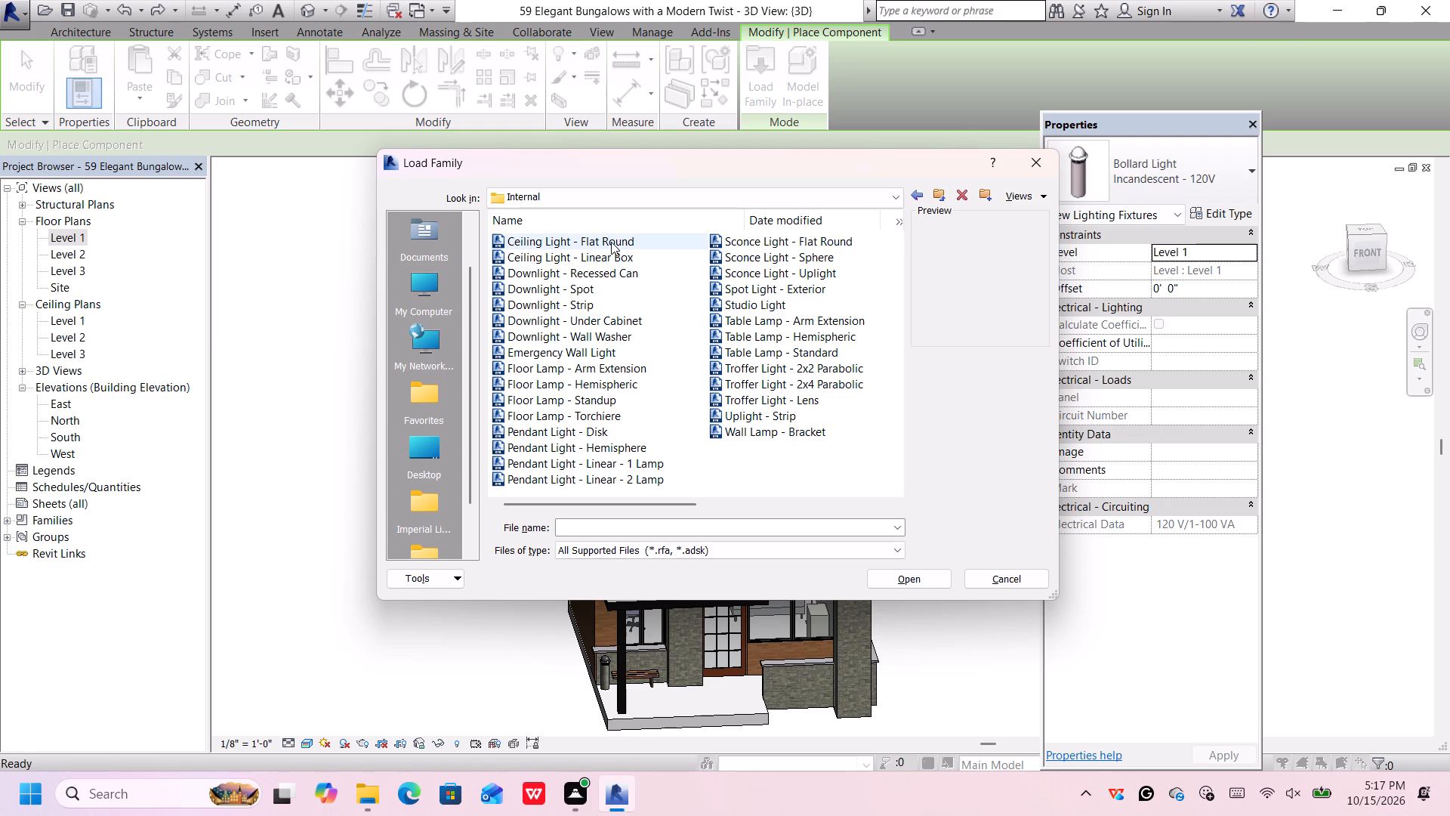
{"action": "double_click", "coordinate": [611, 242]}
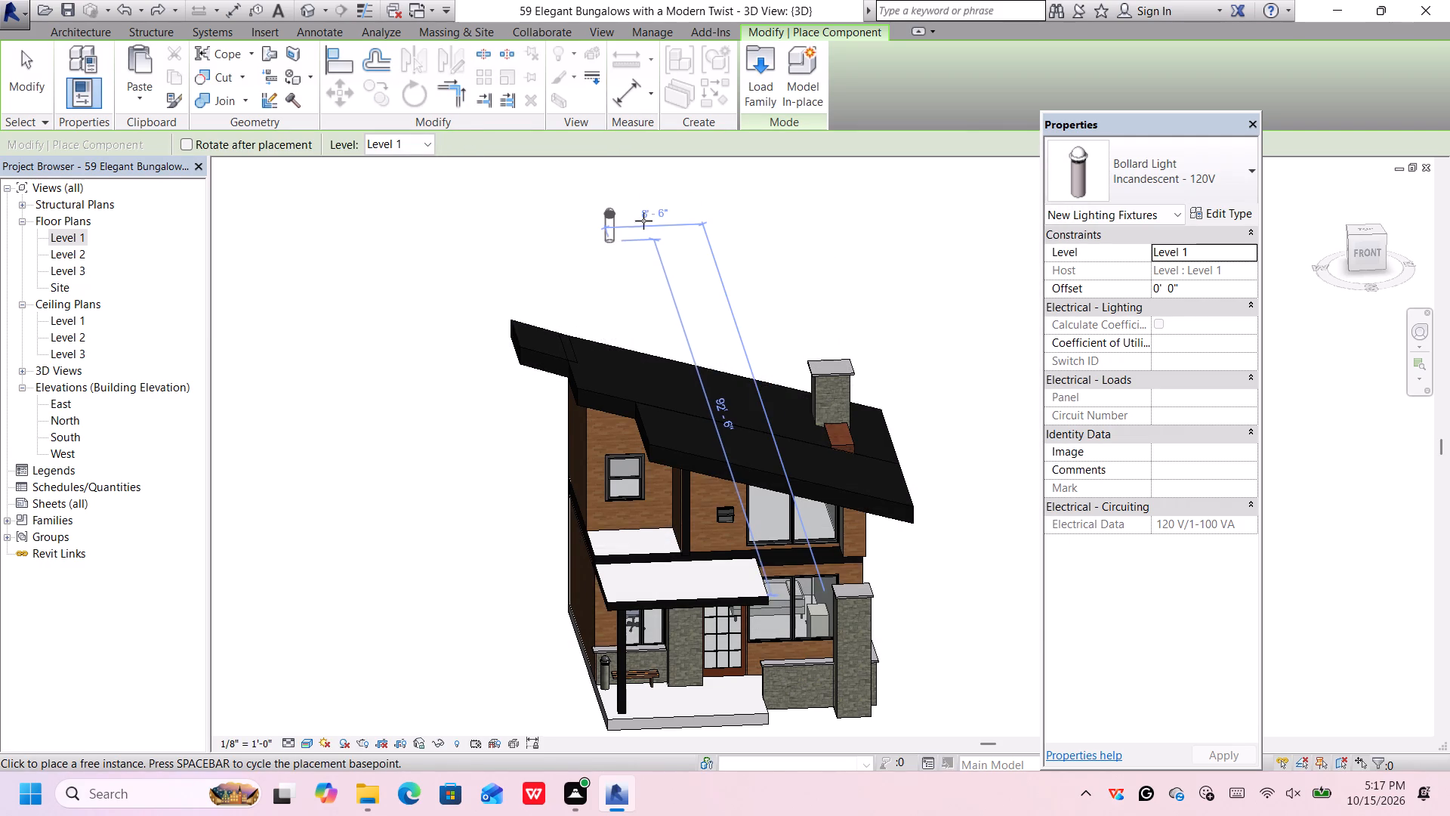
Preview the downlight, emergency wall, floor lamp and pendant families in the Lighting library's Architectural > Internal folder.
{"action": "left_click", "coordinate": [761, 83]}
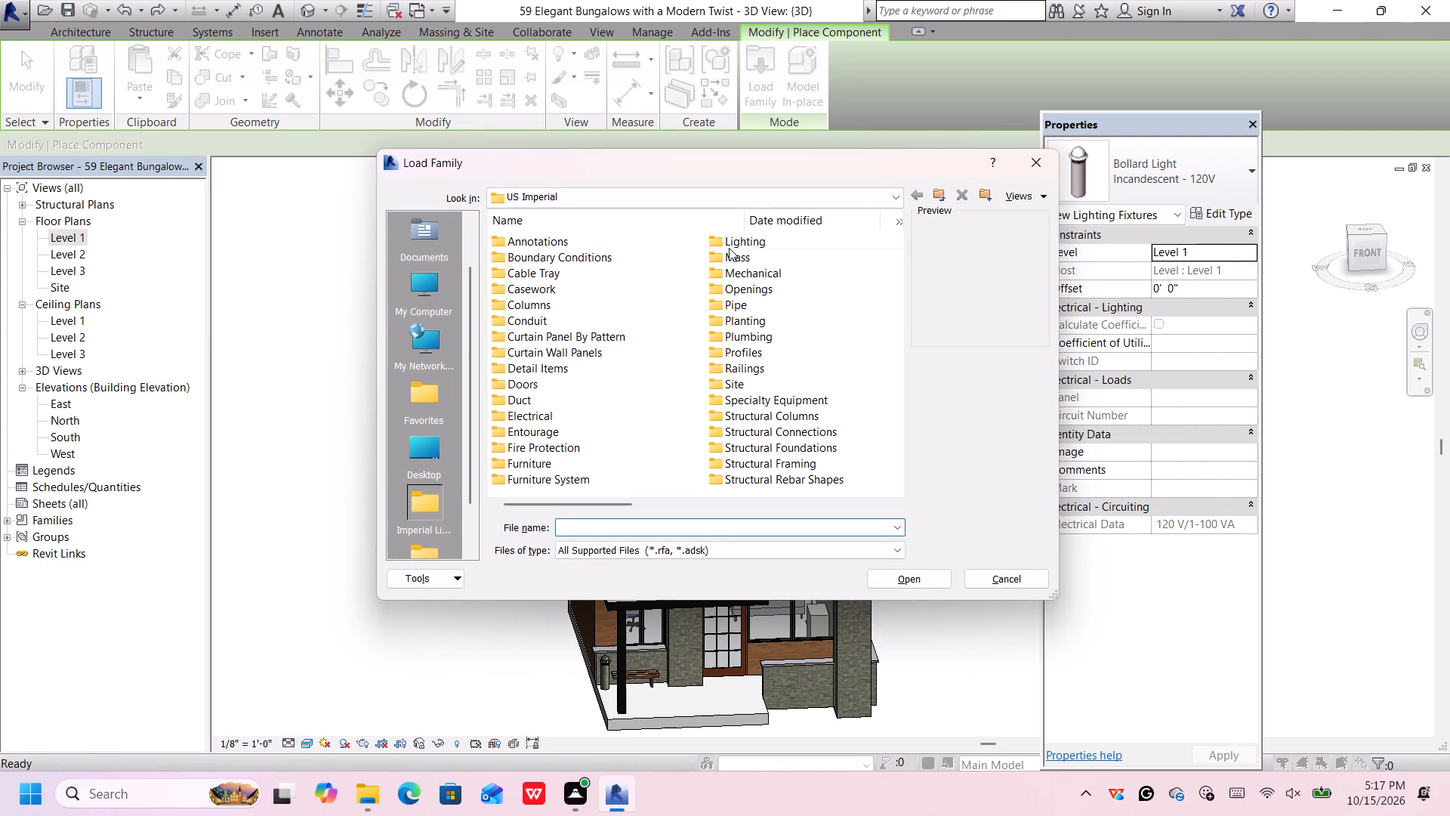
{"action": "double_click", "coordinate": [736, 246]}
{"action": "double_click", "coordinate": [646, 239]}
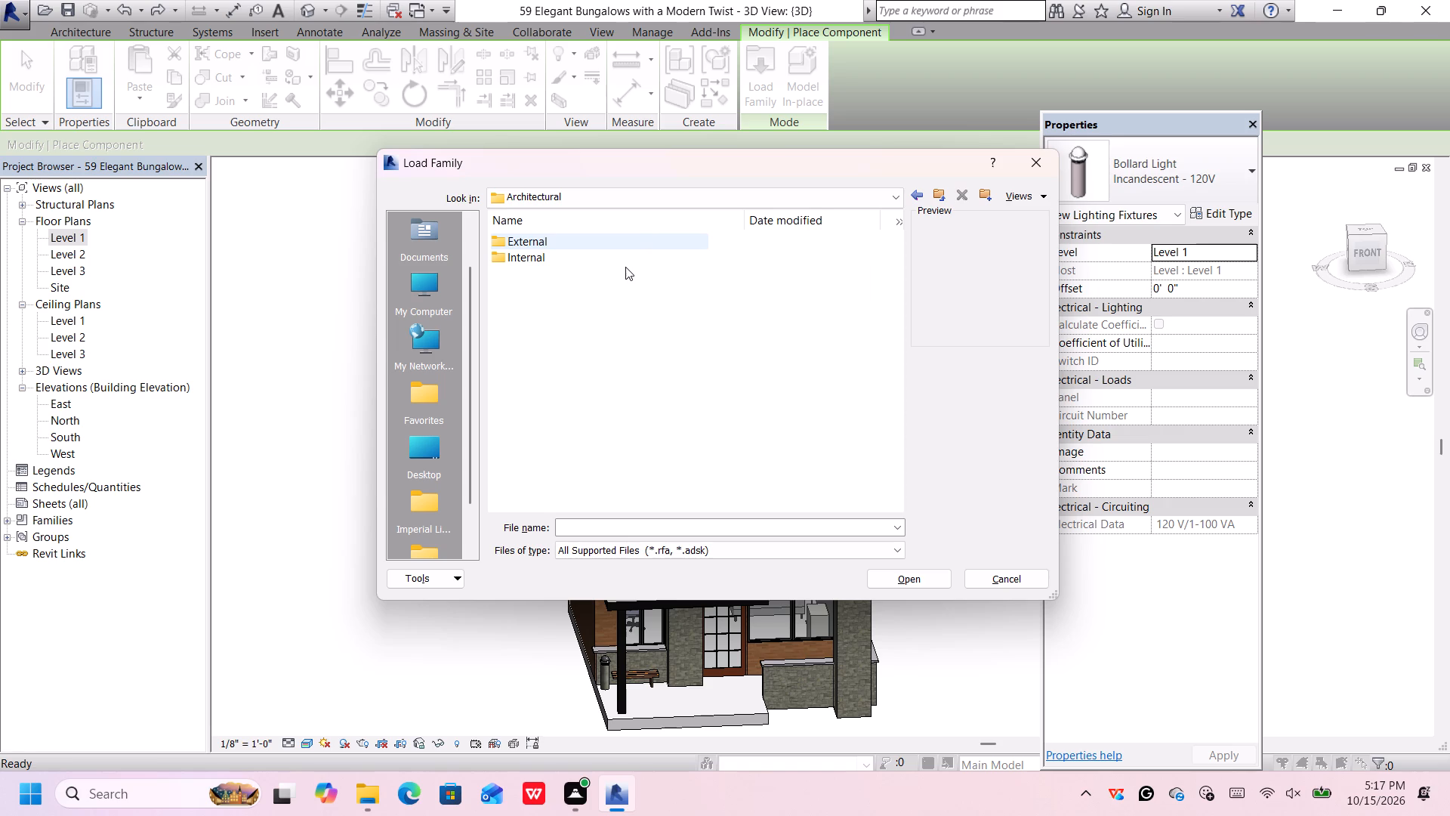
{"action": "left_click", "coordinate": [625, 267]}
{"action": "double_click", "coordinate": [576, 255]}
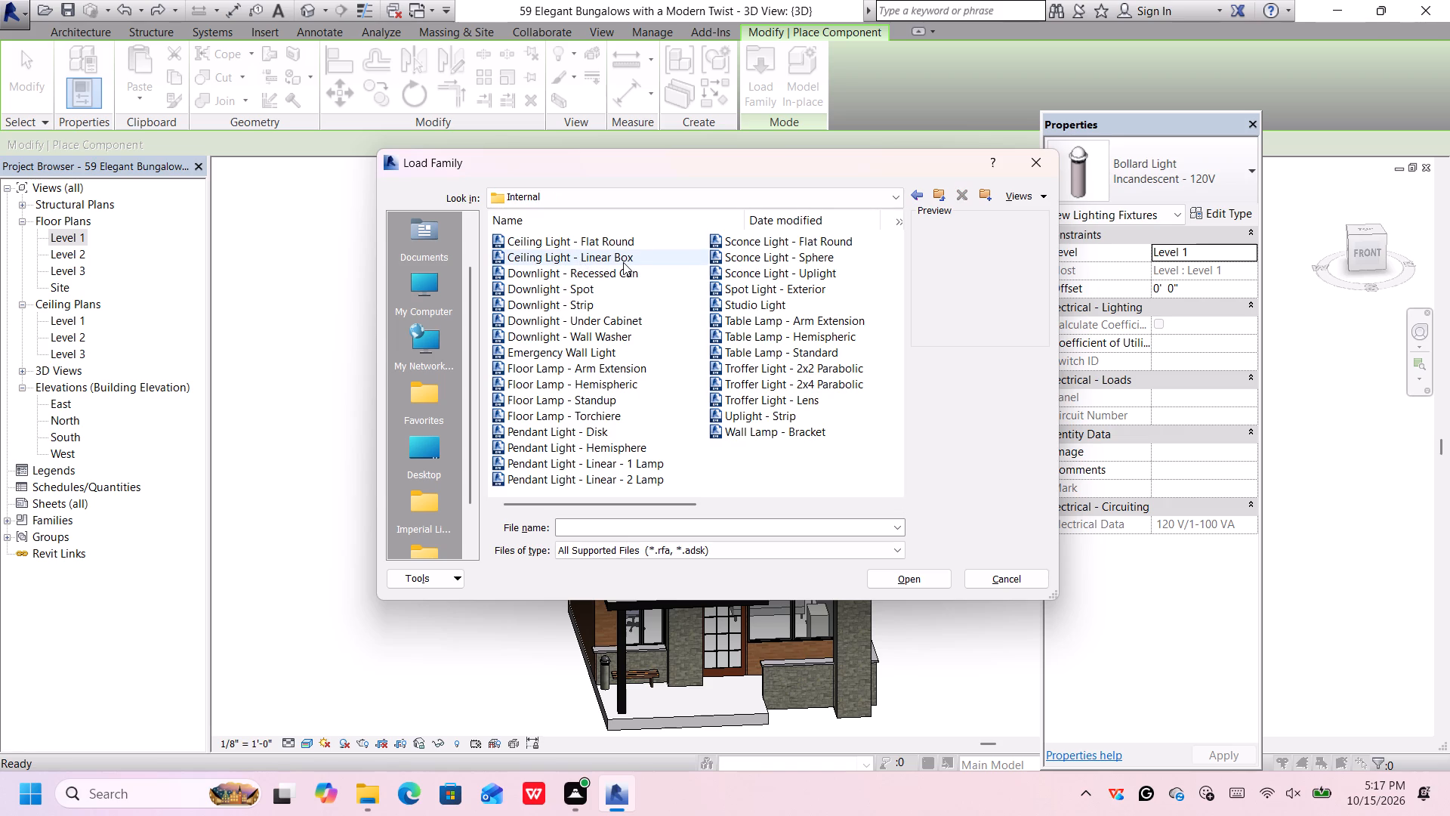
{"action": "left_click", "coordinate": [623, 262]}
{"action": "left_click", "coordinate": [620, 274]}
{"action": "left_click", "coordinate": [619, 292]}
{"action": "left_click", "coordinate": [622, 314]}
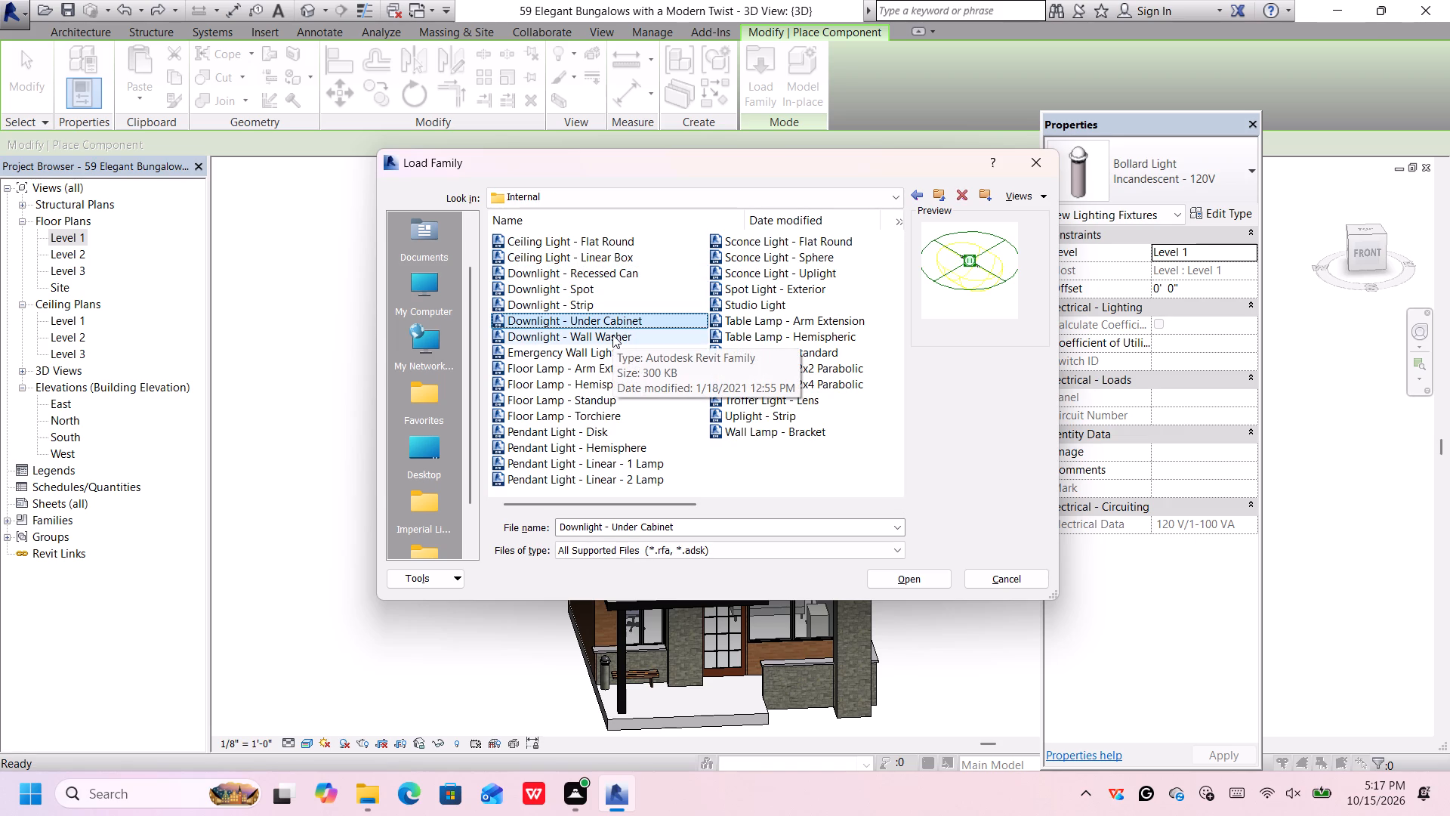
{"action": "left_click", "coordinate": [613, 333]}
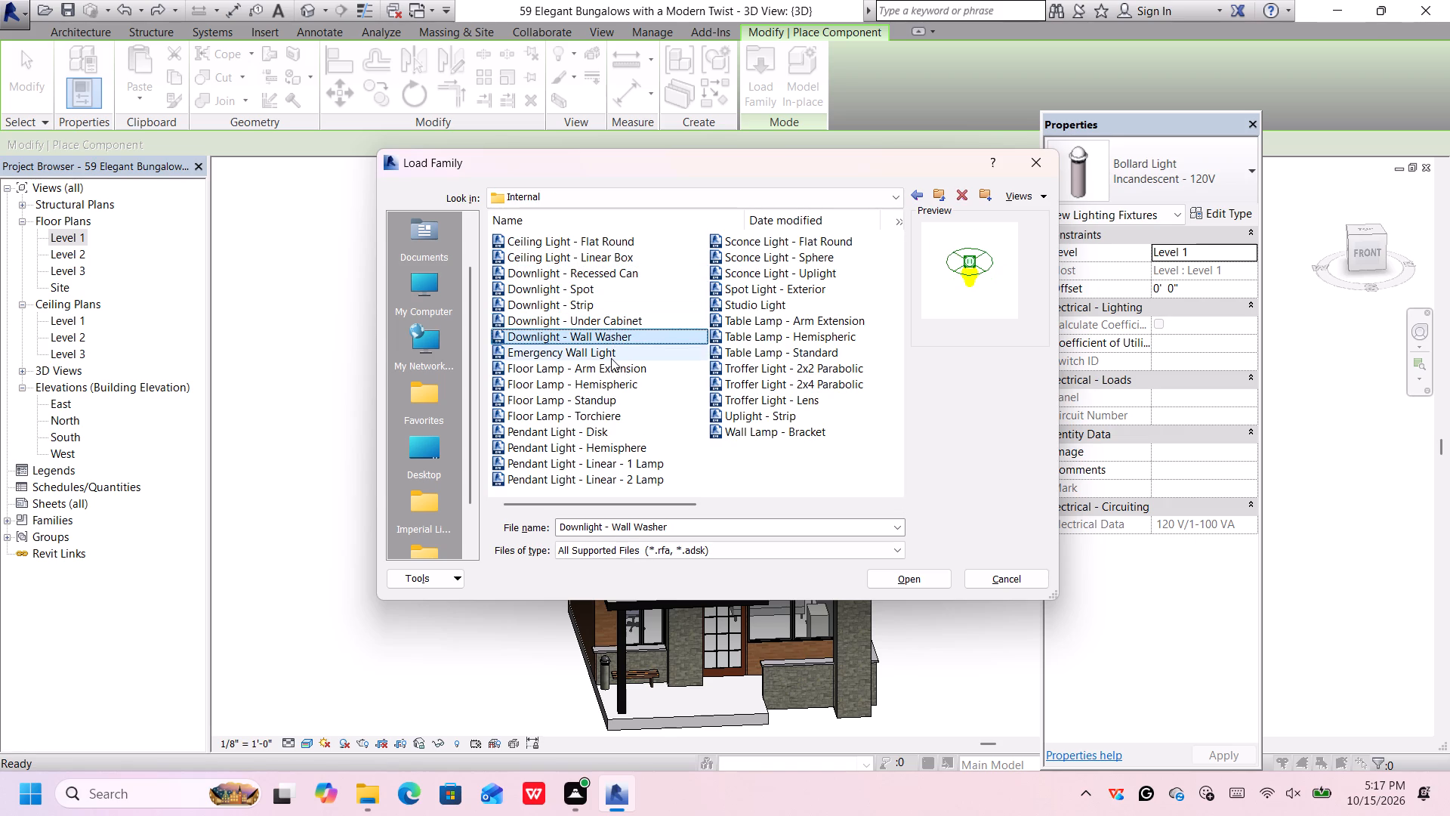
{"action": "left_click", "coordinate": [611, 360]}
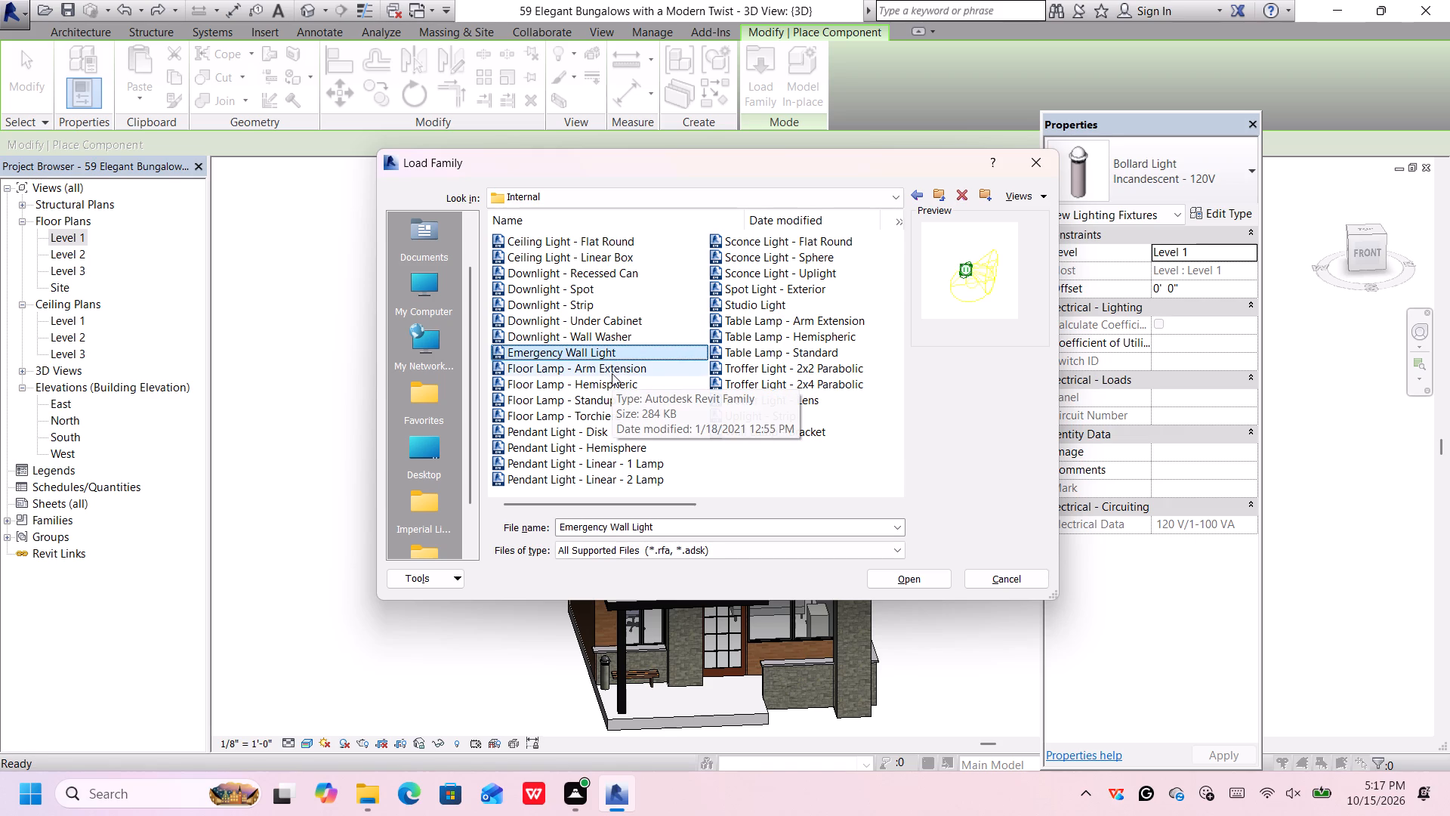
{"action": "left_click", "coordinate": [617, 375]}
{"action": "left_click", "coordinate": [611, 391]}
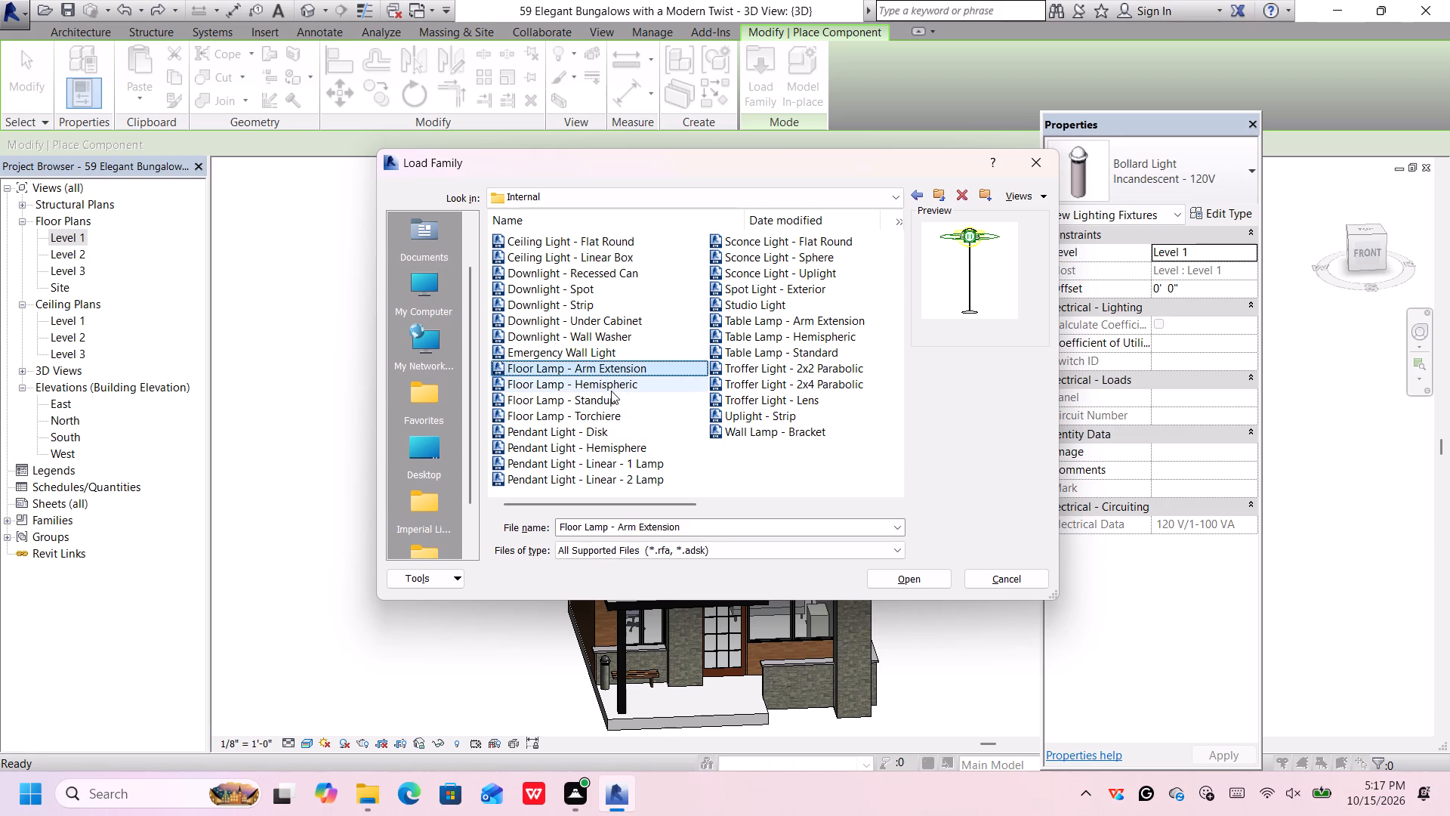
{"action": "left_click", "coordinate": [603, 407]}
{"action": "left_click", "coordinate": [599, 426]}
{"action": "left_click", "coordinate": [593, 444]}
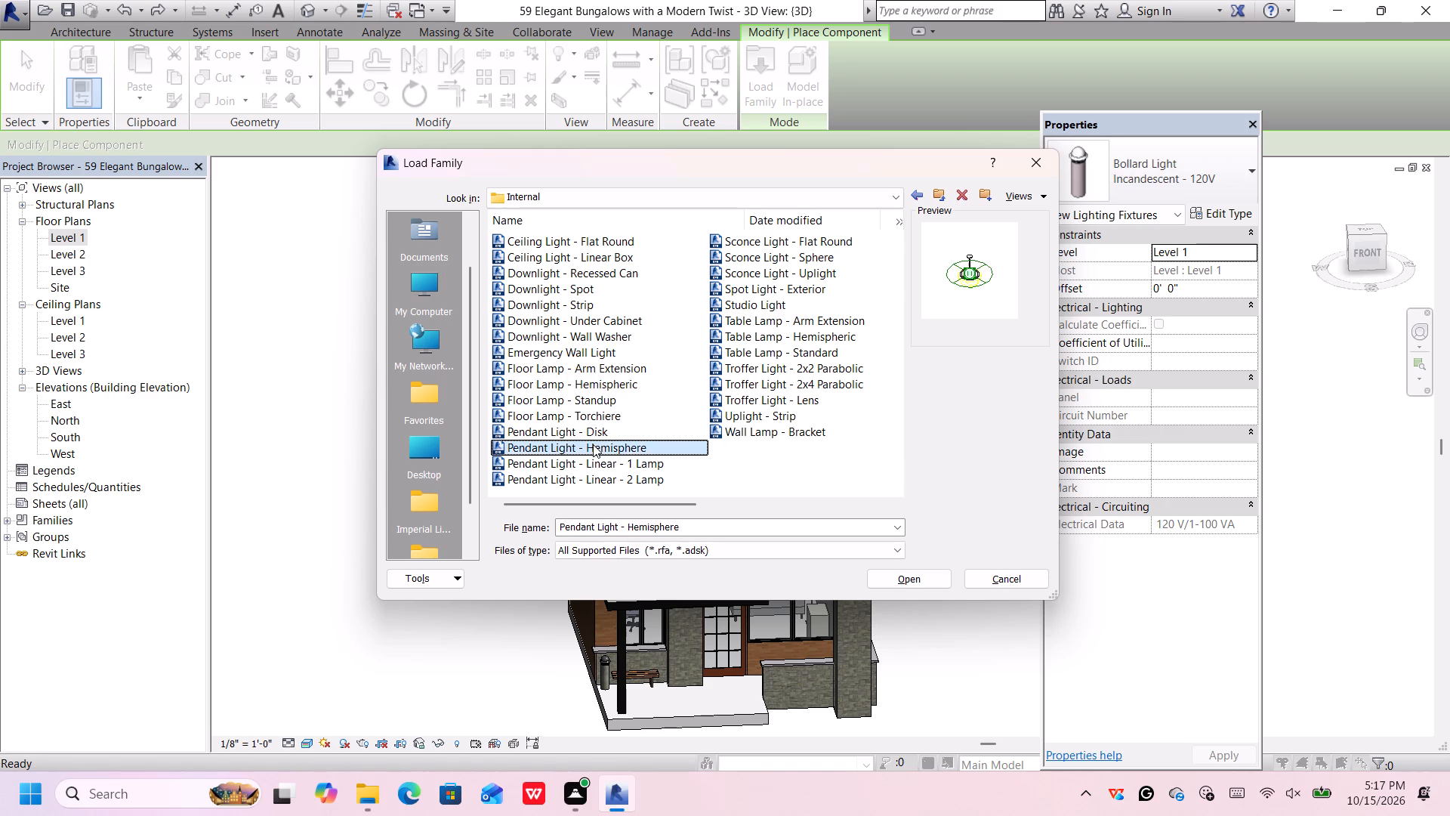
{"action": "left_click", "coordinate": [593, 450]}
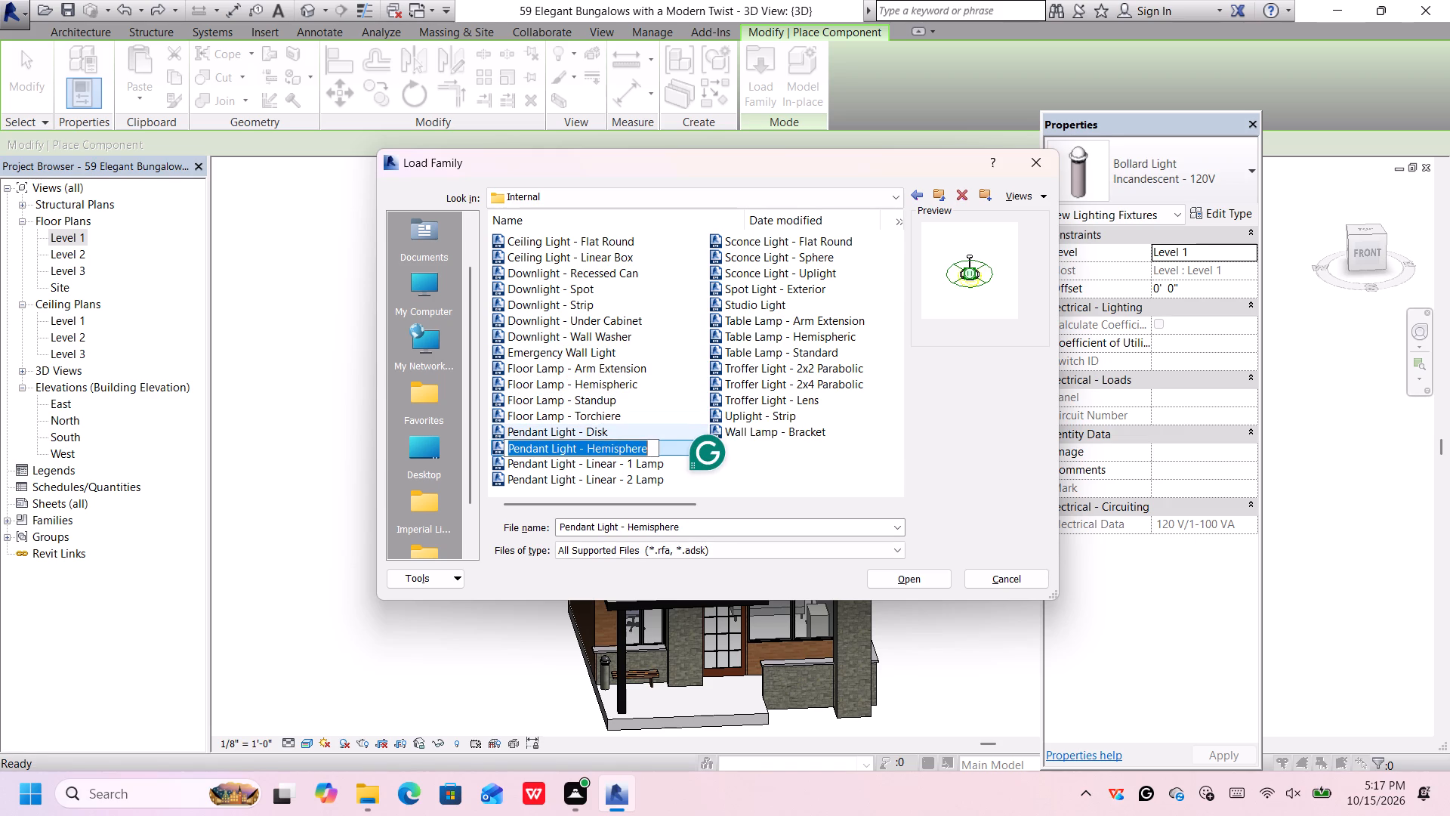
Load the Pendant Light - Disk family from the Internal lighting folder.
{"action": "left_click", "coordinate": [611, 433]}
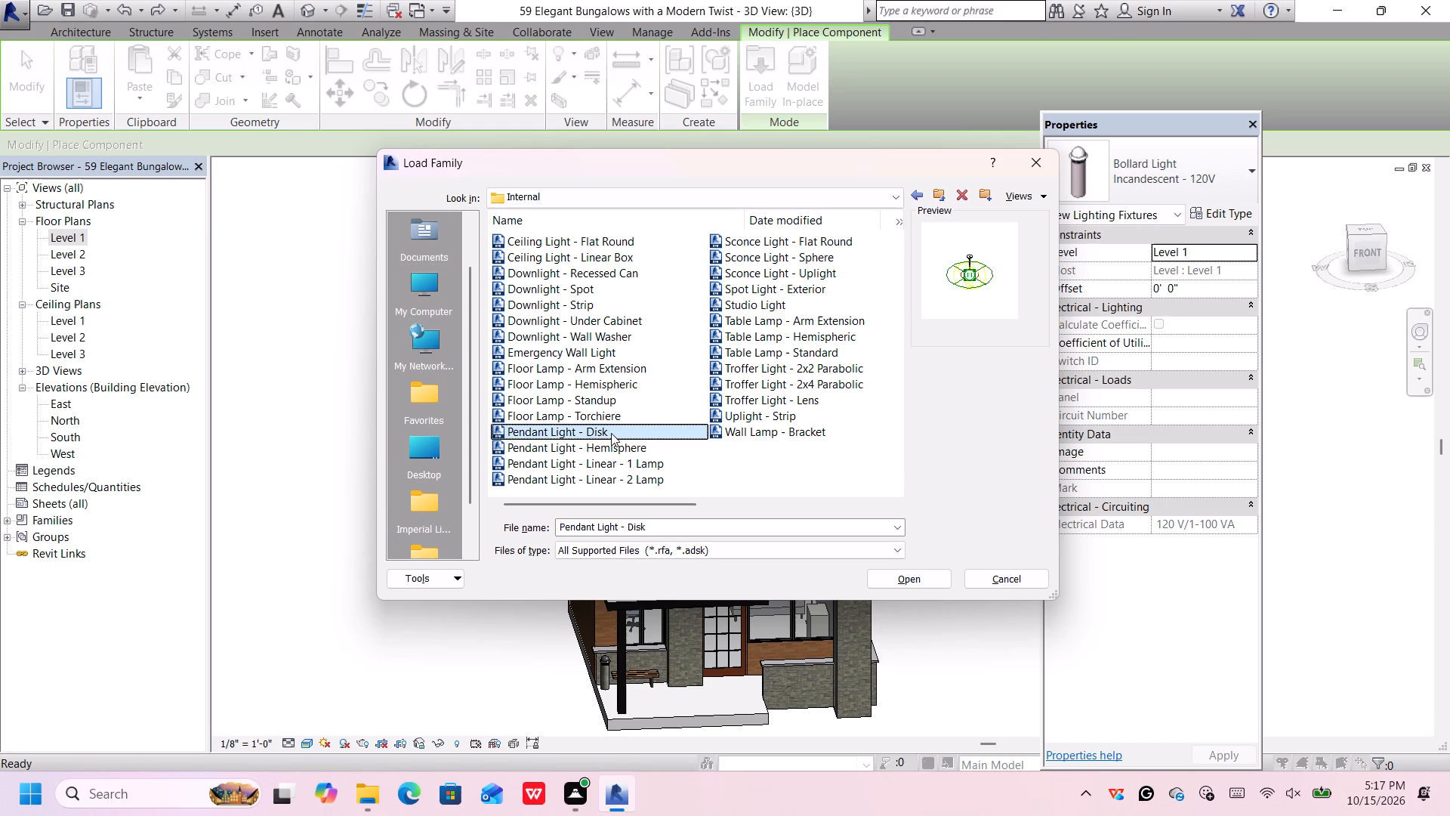
{"action": "double_click", "coordinate": [611, 432]}
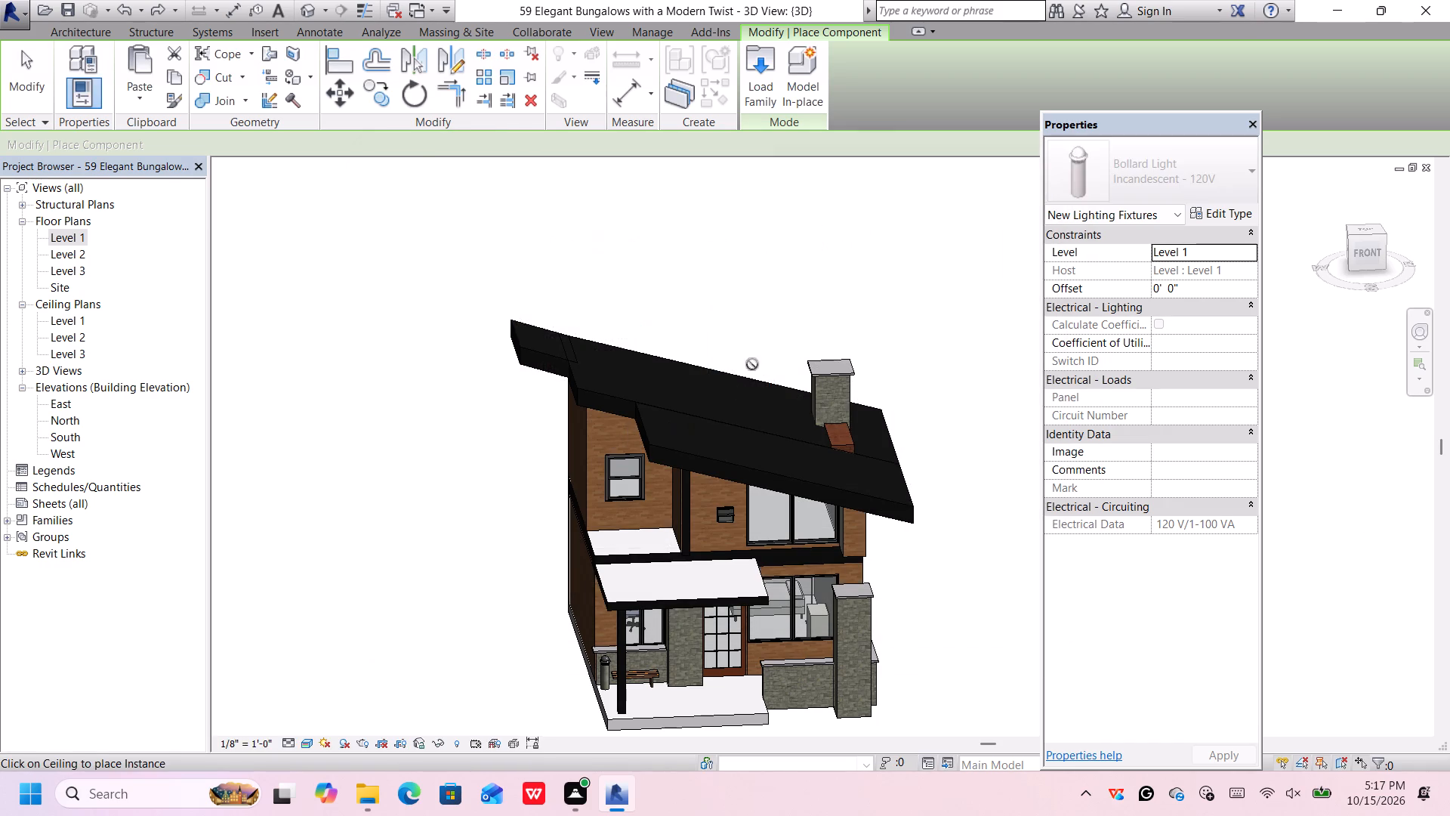
Open the Level 1 floor plan and bring the furnished room into view.
{"action": "double_click", "coordinate": [59, 237]}
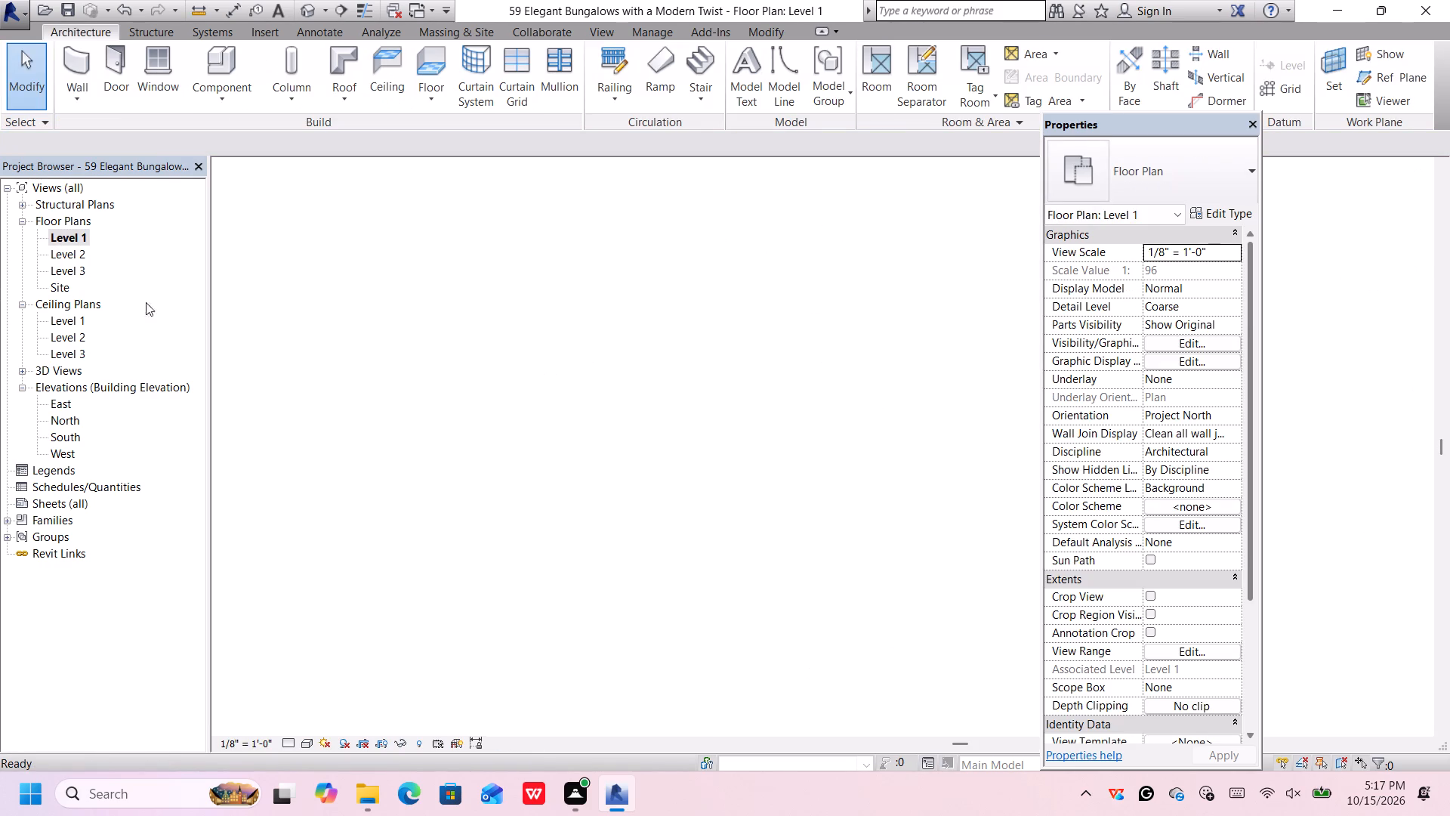
{"action": "middle_click_drag", "start_coordinate": [606, 274], "coordinate": [591, 444]}
{"action": "middle_click", "coordinate": [591, 448]}
{"action": "middle_click", "coordinate": [594, 450]}
{"action": "middle_click", "coordinate": [594, 454]}
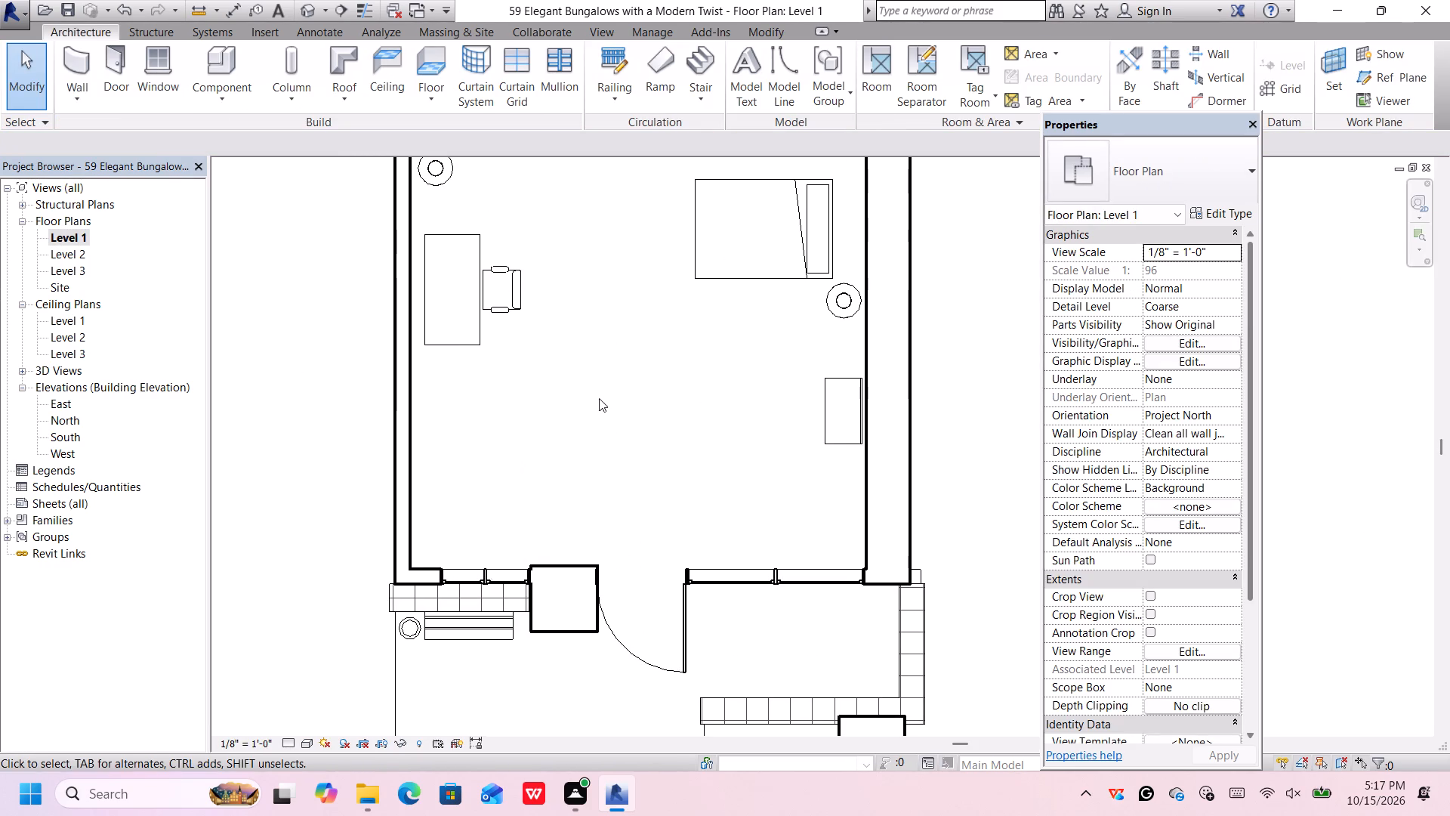
{"action": "middle_click_drag", "start_coordinate": [597, 398], "coordinate": [585, 493]}
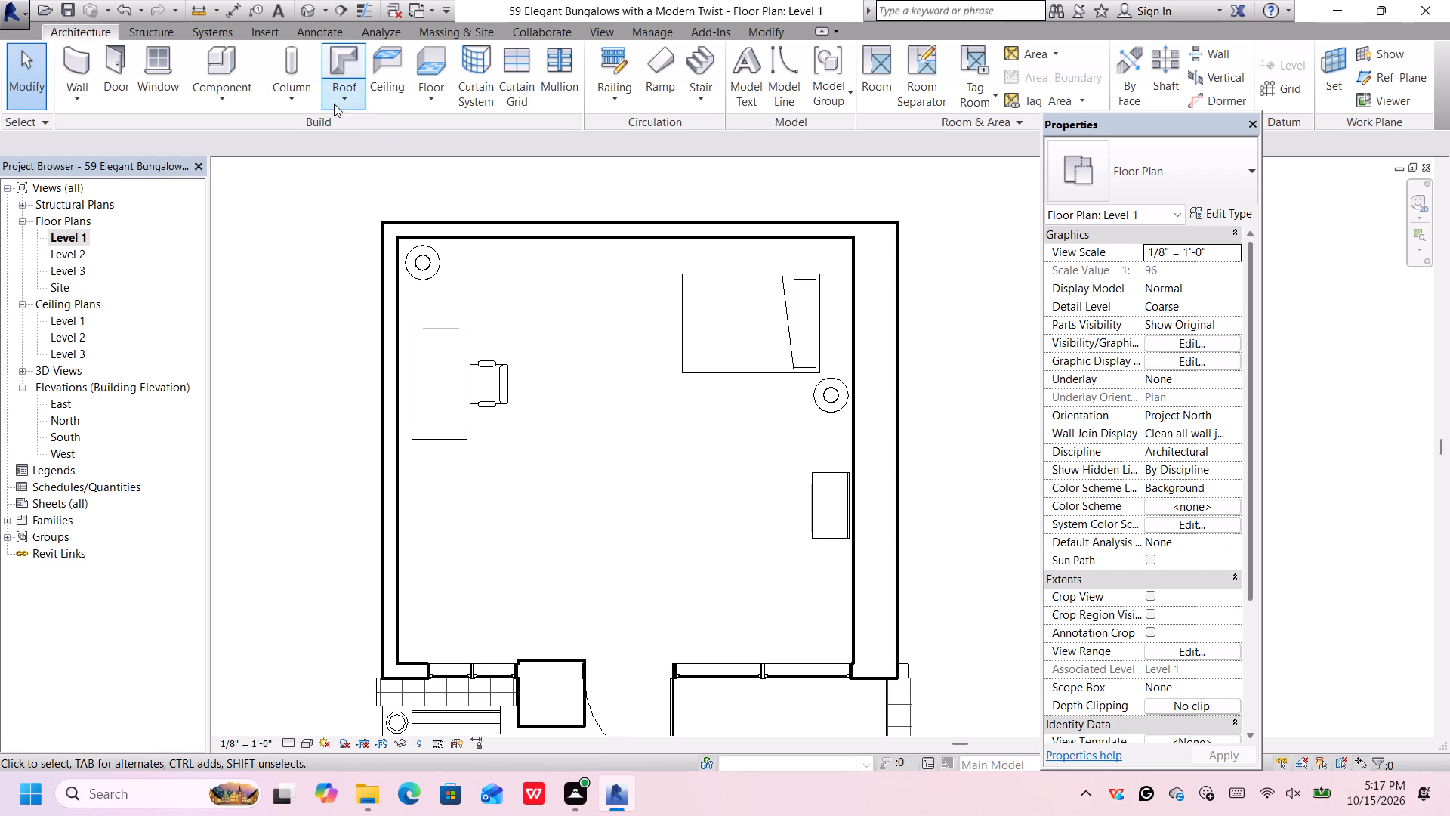
Start placing a component and choose the Ceiling Light - Flat Round 60W - 120V type.
{"action": "left_click", "coordinate": [217, 75]}
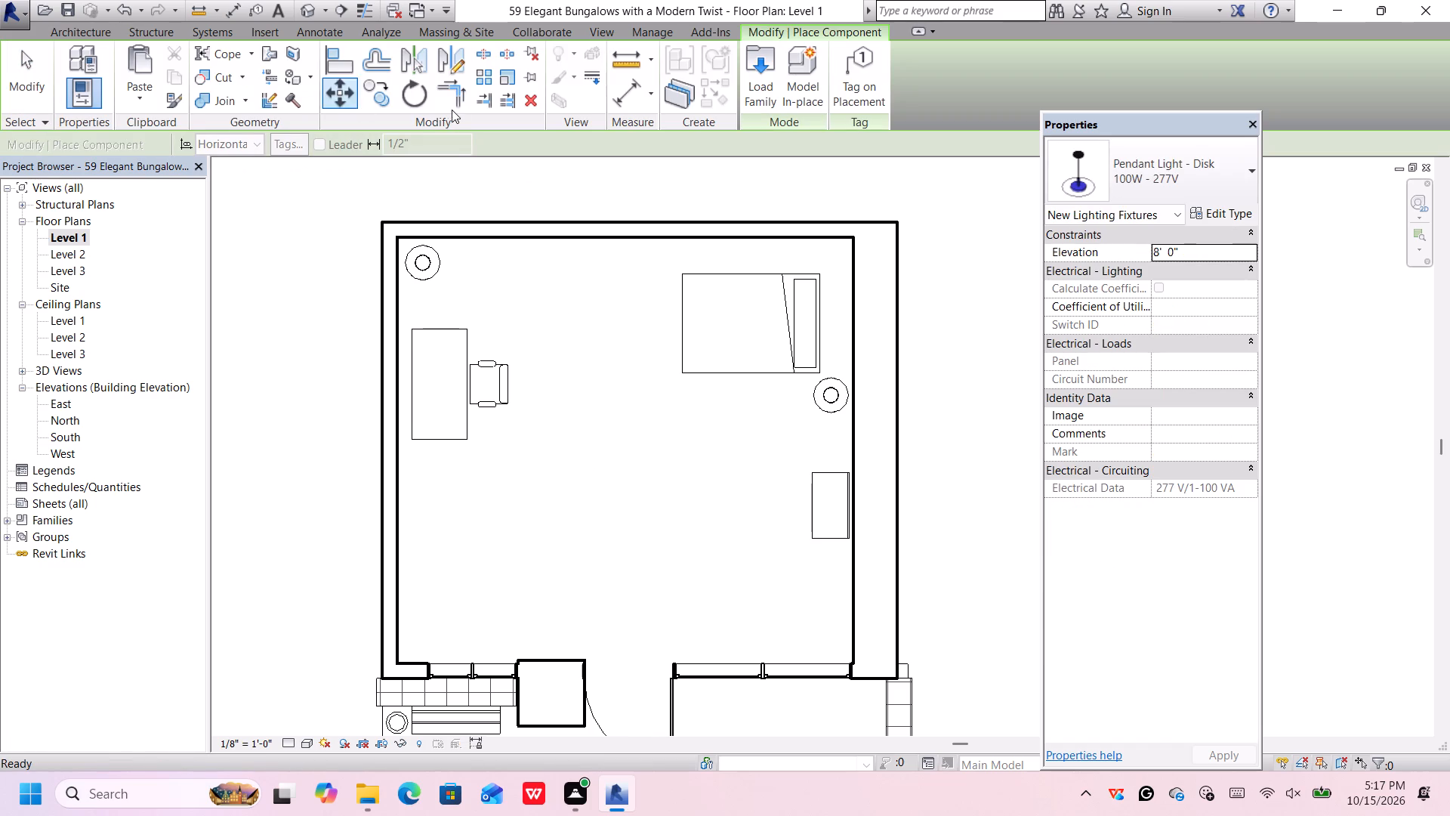
{"action": "left_click", "coordinate": [1162, 170]}
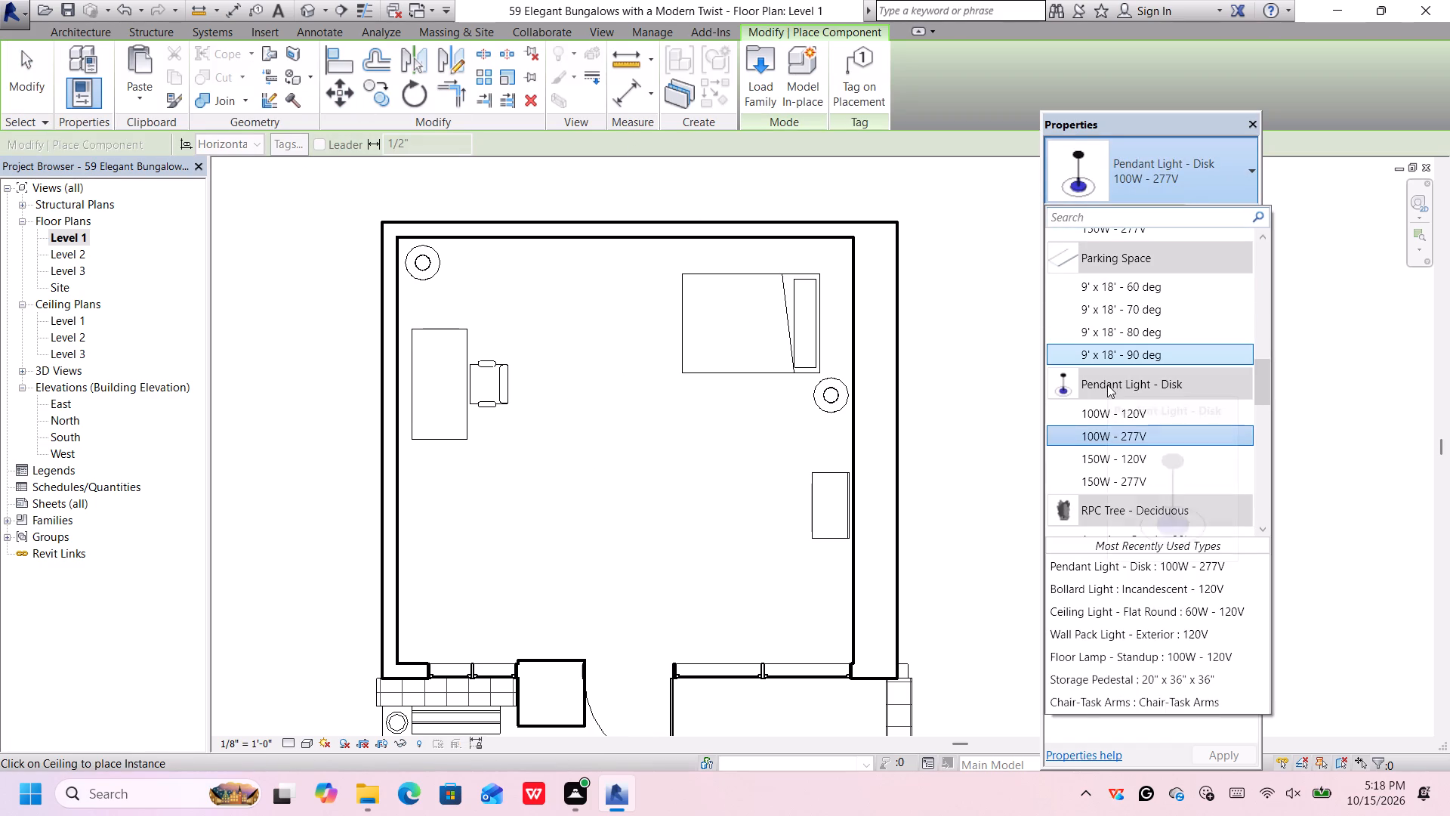
{"action": "left_click", "coordinate": [1107, 388]}
{"action": "left_click", "coordinate": [1192, 379]}
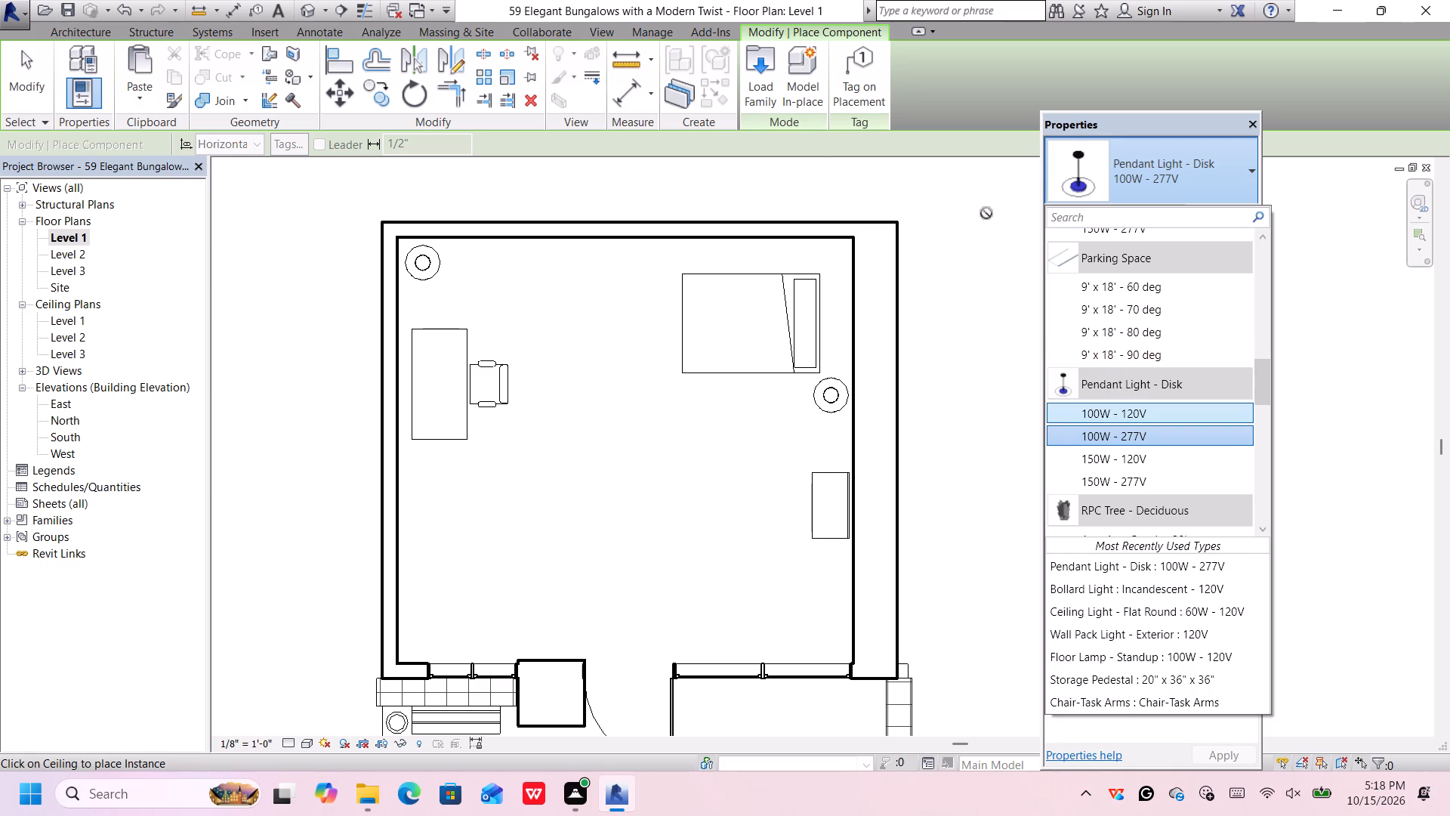
{"action": "scroll", "coordinate": [1174, 331], "scroll_direction": "up", "scroll_amount": 1}
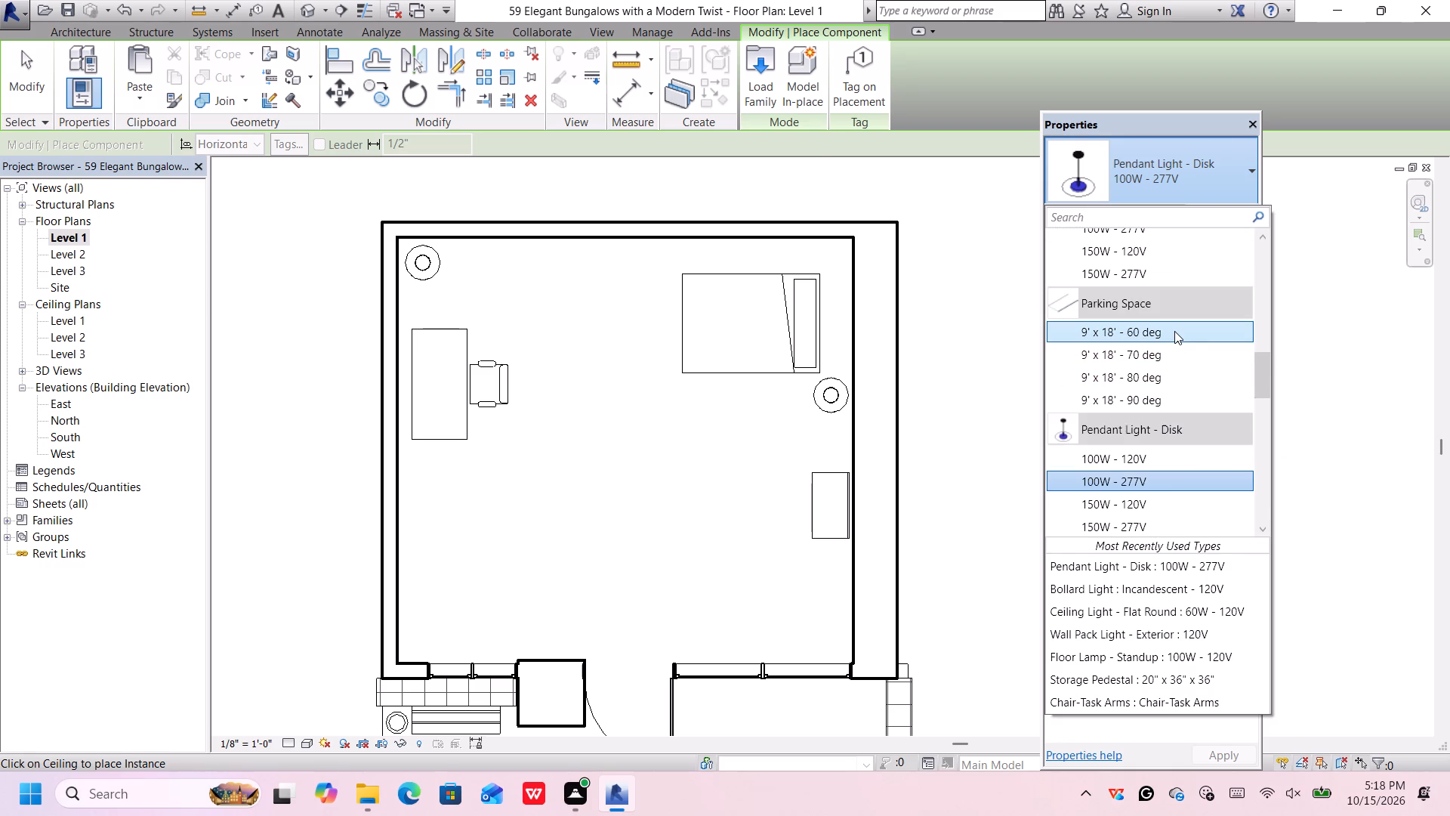
{"action": "scroll", "coordinate": [1174, 331], "scroll_direction": "up", "scroll_amount": 1}
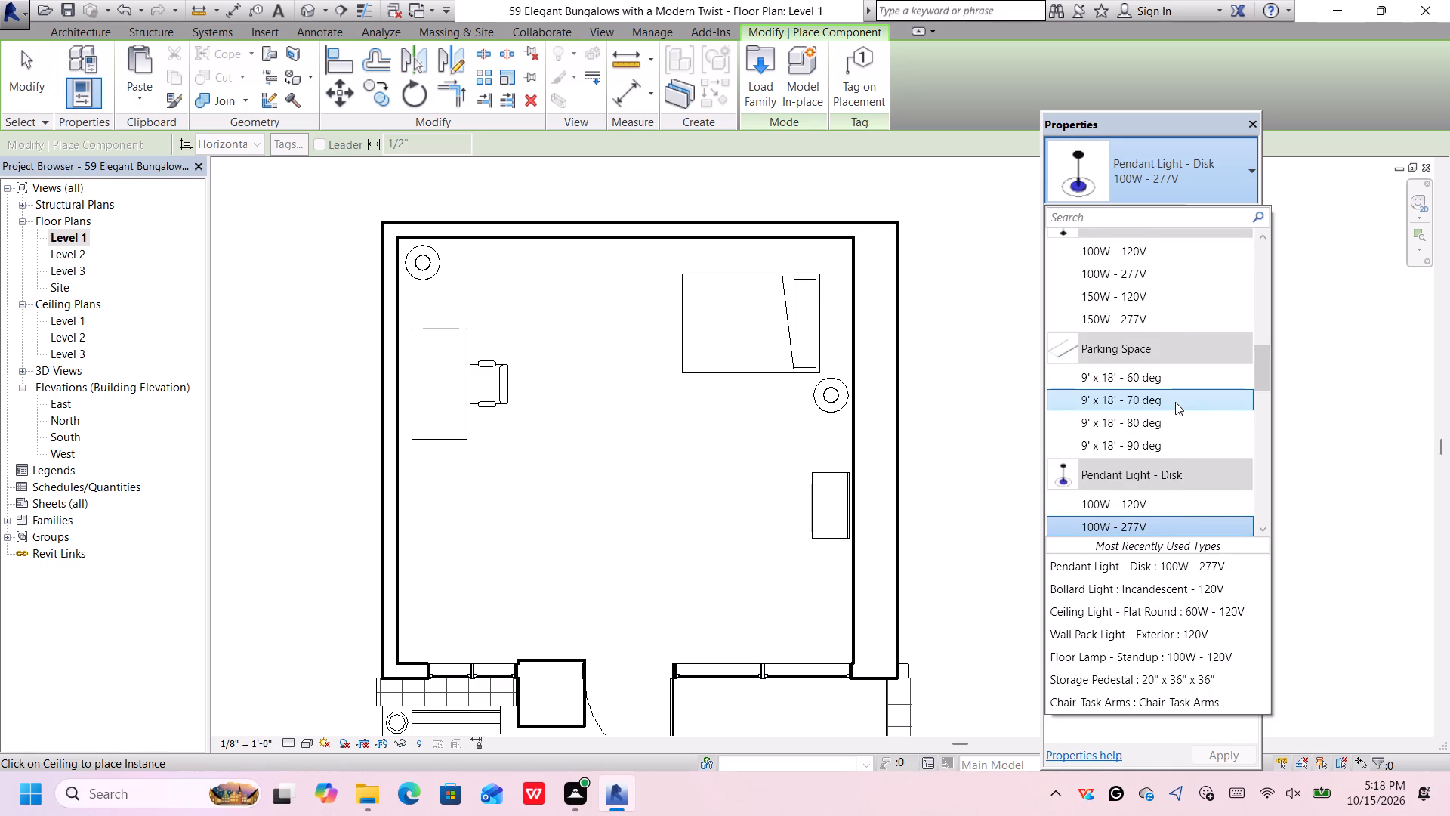
{"action": "scroll", "coordinate": [1175, 402], "scroll_direction": "down", "scroll_amount": 1}
{"action": "scroll", "coordinate": [1175, 401], "scroll_direction": "up", "scroll_amount": 6}
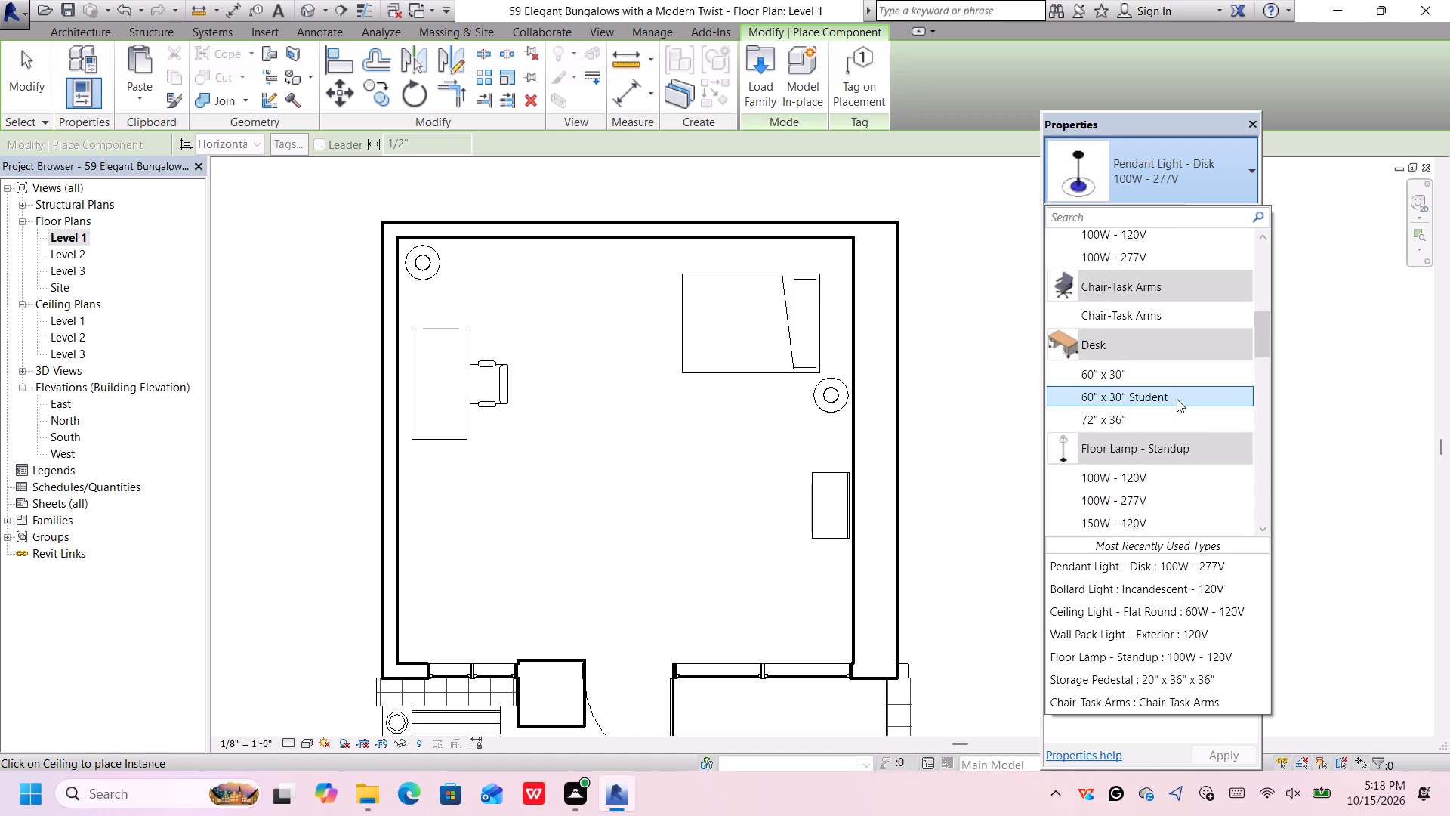
{"action": "scroll", "coordinate": [1177, 399], "scroll_direction": "up", "scroll_amount": 6}
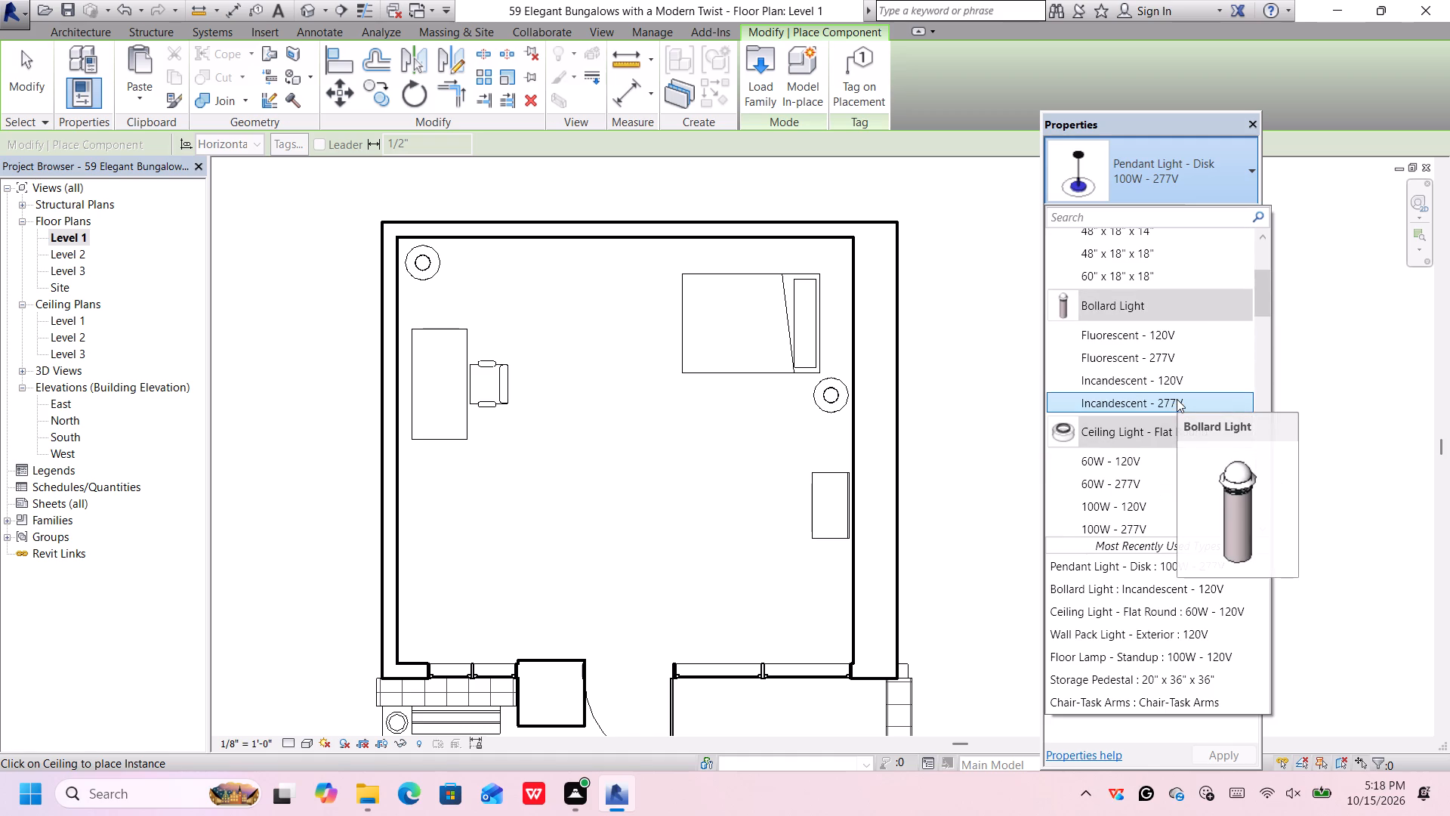
{"action": "scroll", "coordinate": [1177, 399], "scroll_direction": "up", "scroll_amount": 2}
{"action": "scroll", "coordinate": [1177, 400], "scroll_direction": "down", "scroll_amount": 2}
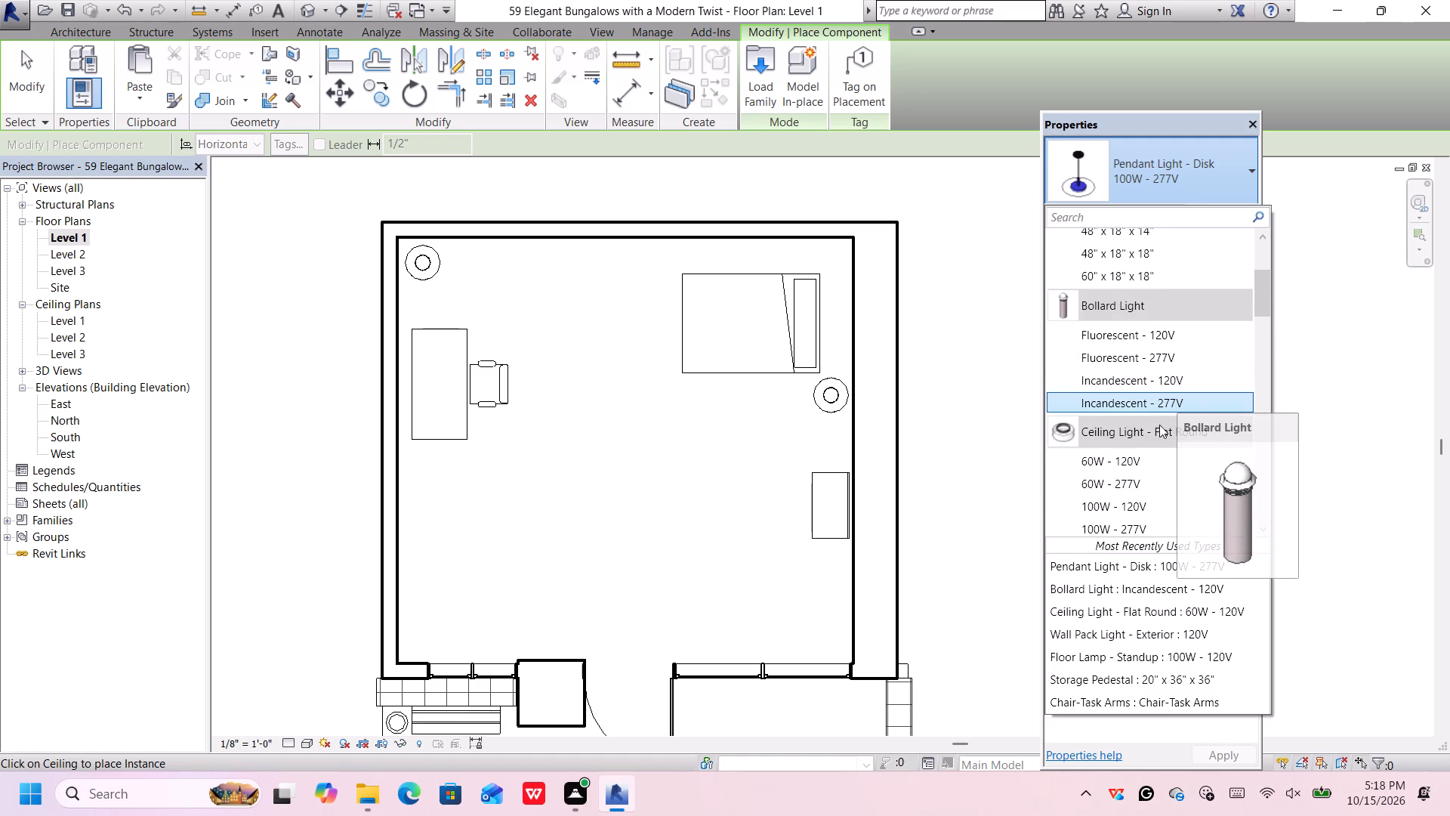
{"action": "left_click", "coordinate": [1154, 428]}
{"action": "left_click", "coordinate": [1130, 458]}
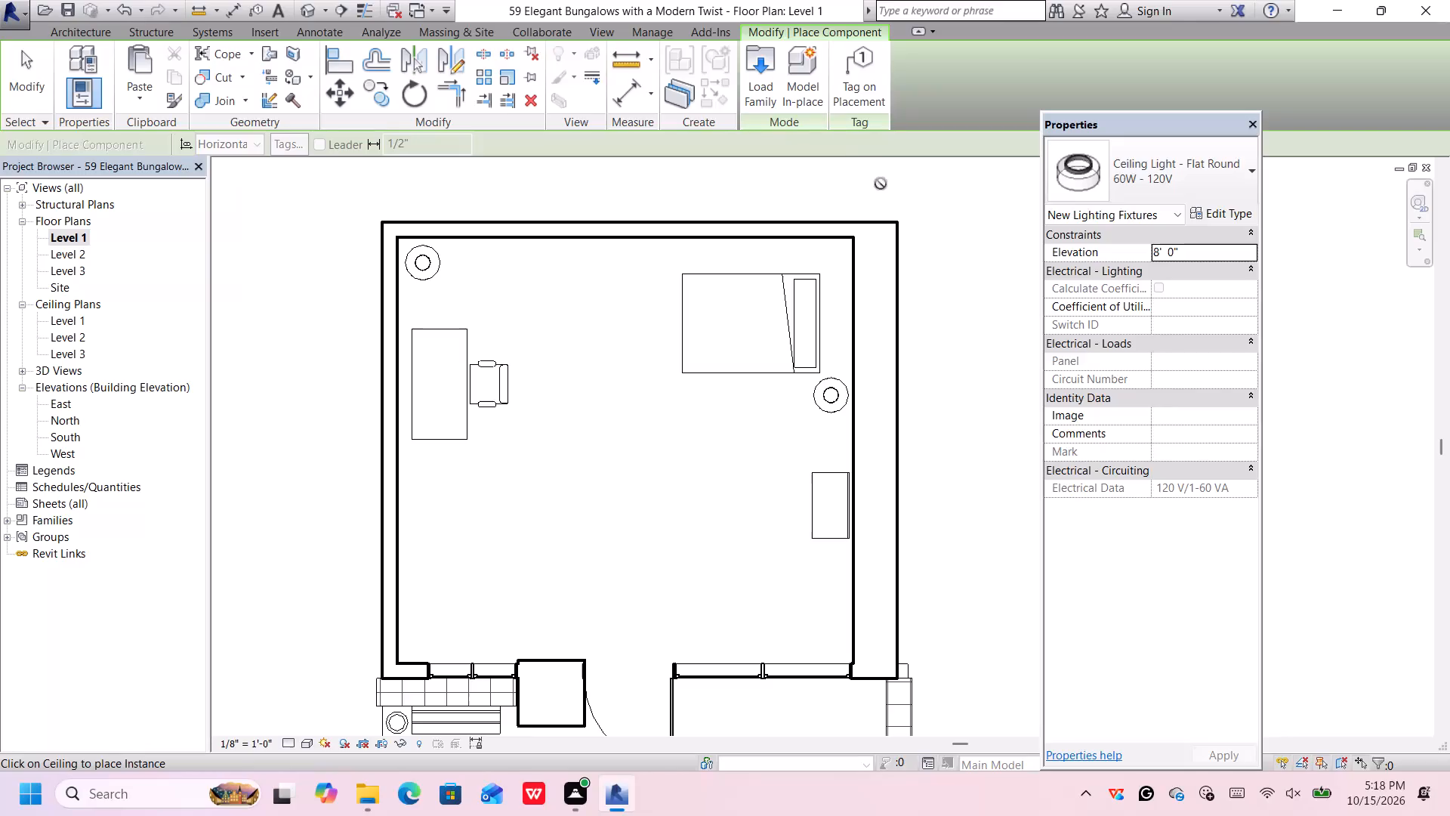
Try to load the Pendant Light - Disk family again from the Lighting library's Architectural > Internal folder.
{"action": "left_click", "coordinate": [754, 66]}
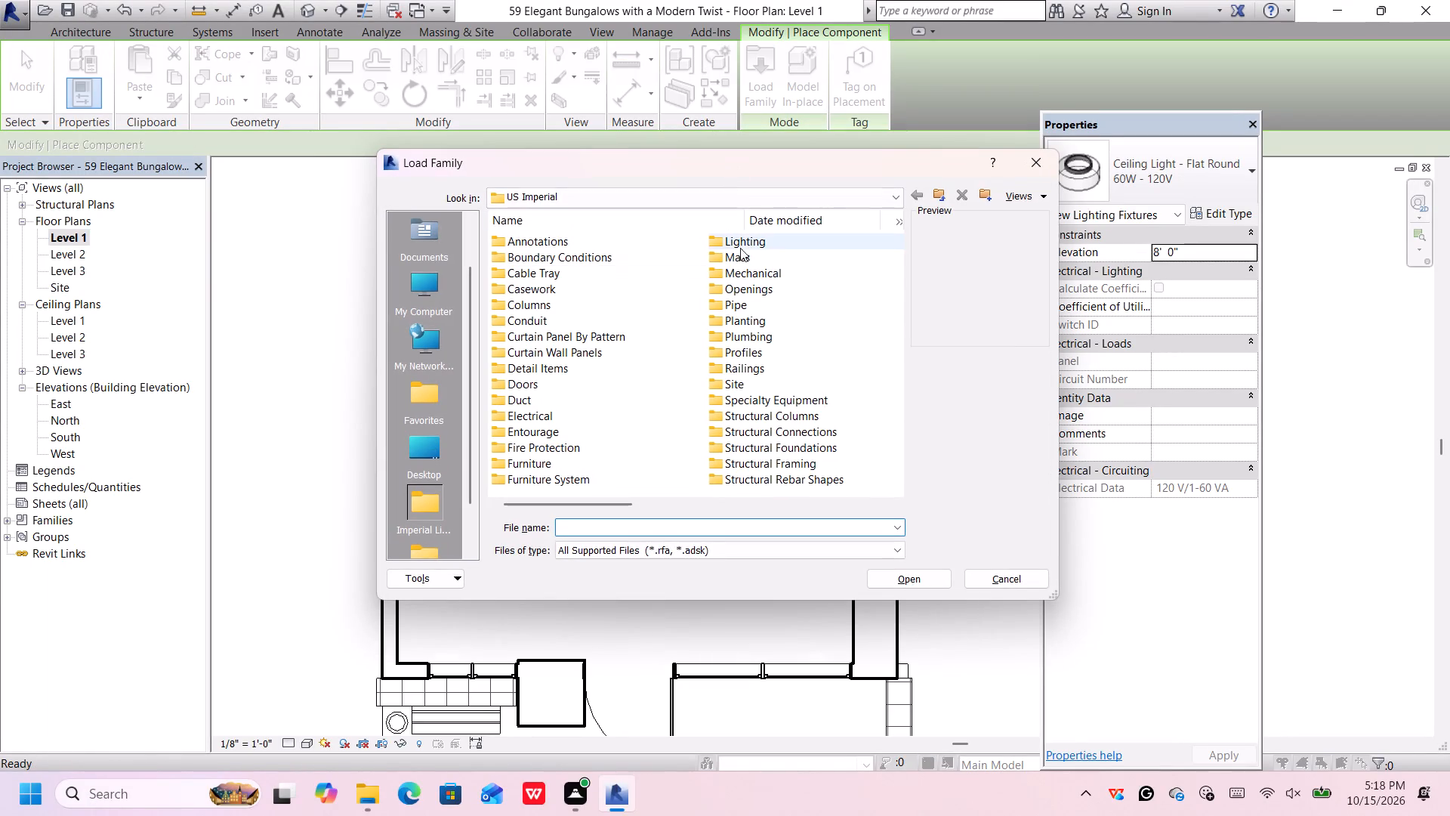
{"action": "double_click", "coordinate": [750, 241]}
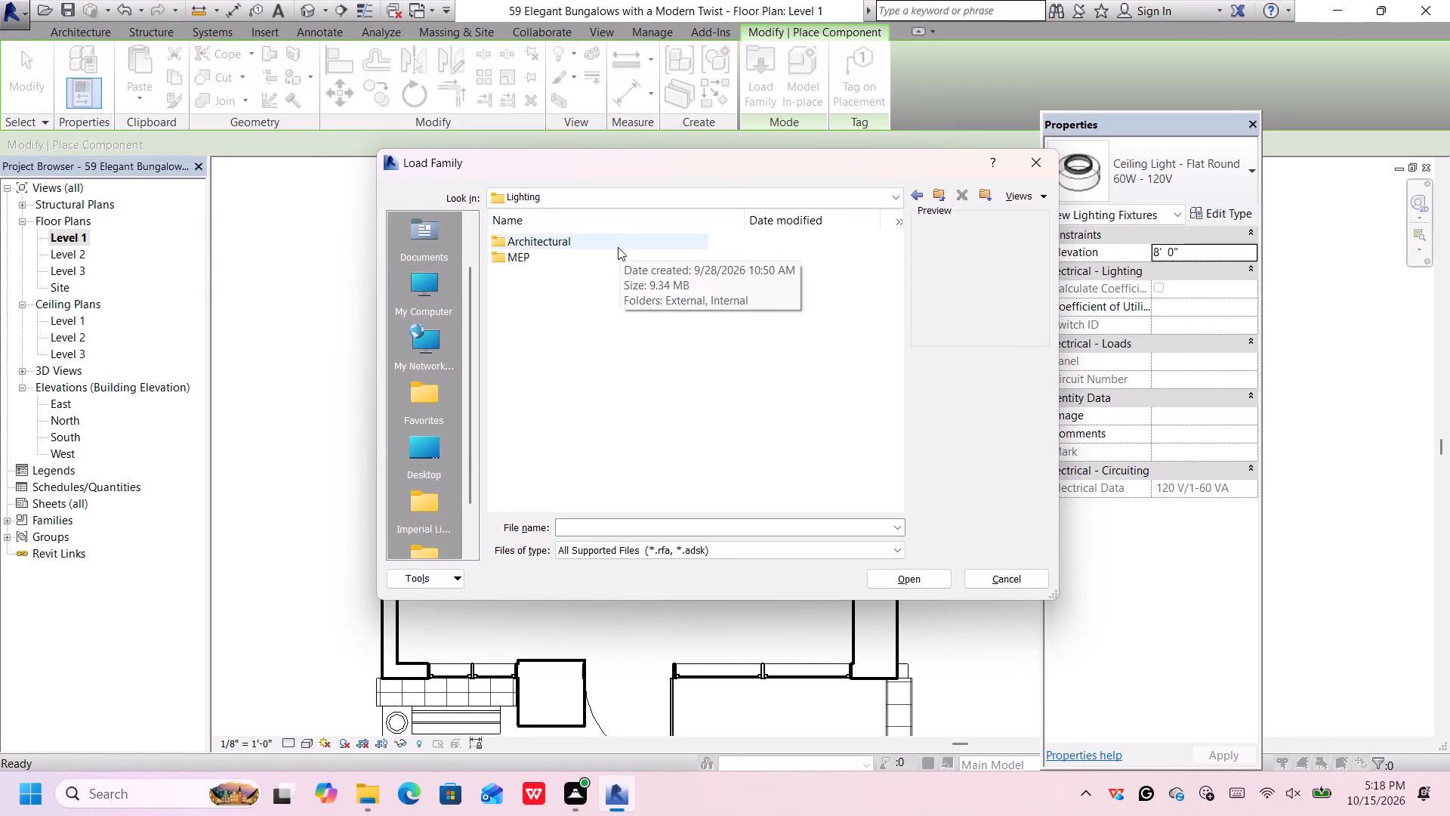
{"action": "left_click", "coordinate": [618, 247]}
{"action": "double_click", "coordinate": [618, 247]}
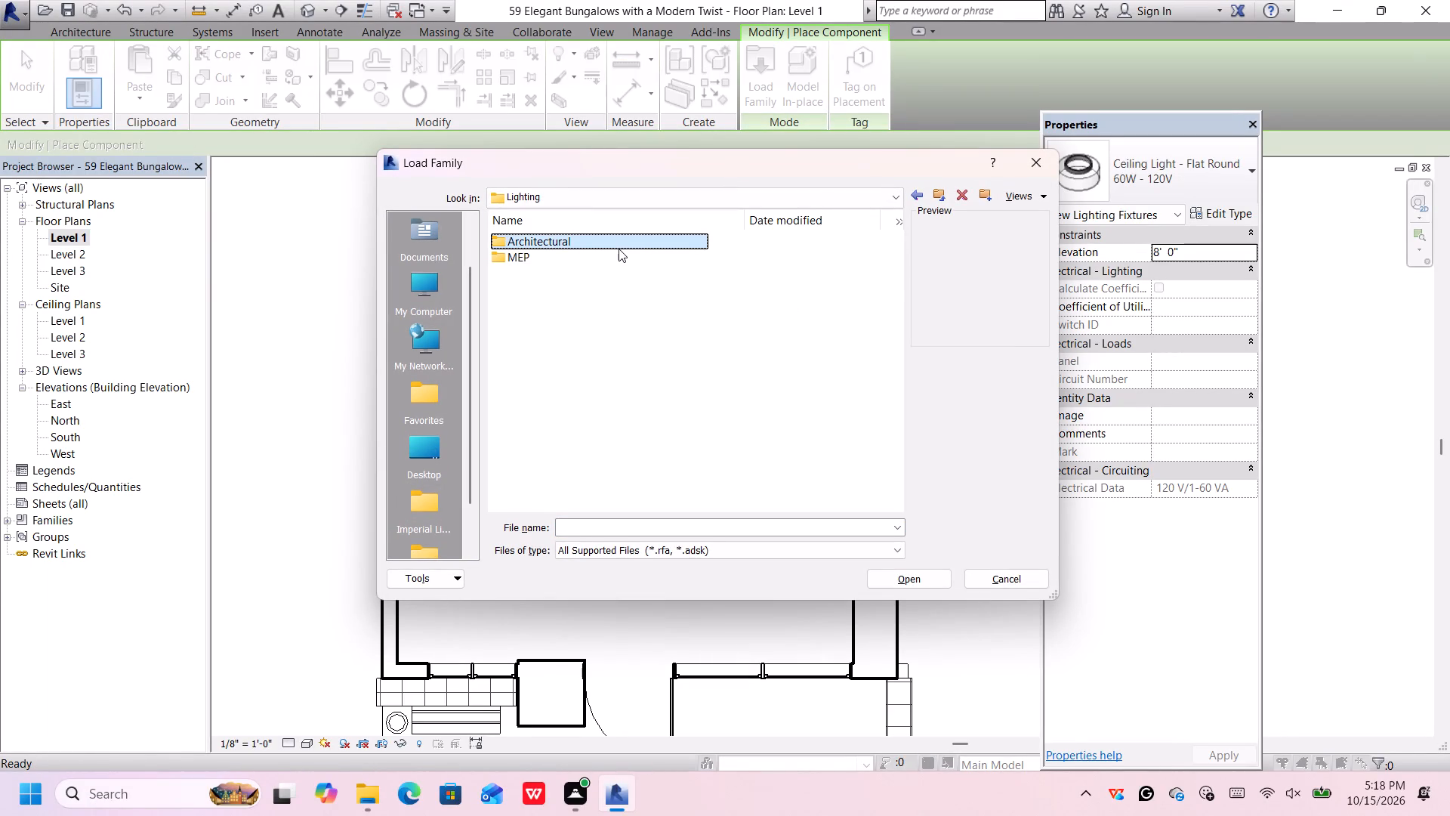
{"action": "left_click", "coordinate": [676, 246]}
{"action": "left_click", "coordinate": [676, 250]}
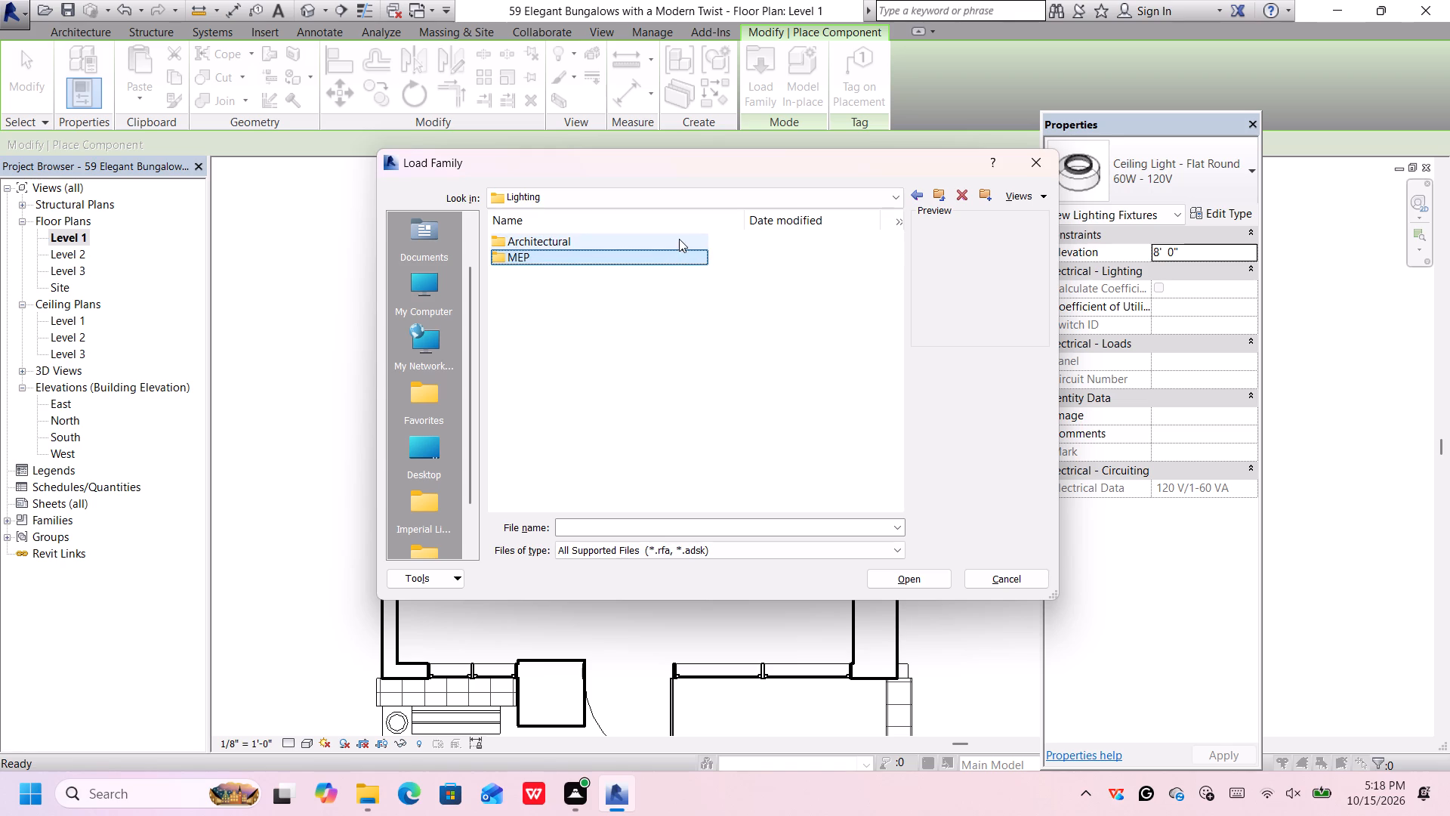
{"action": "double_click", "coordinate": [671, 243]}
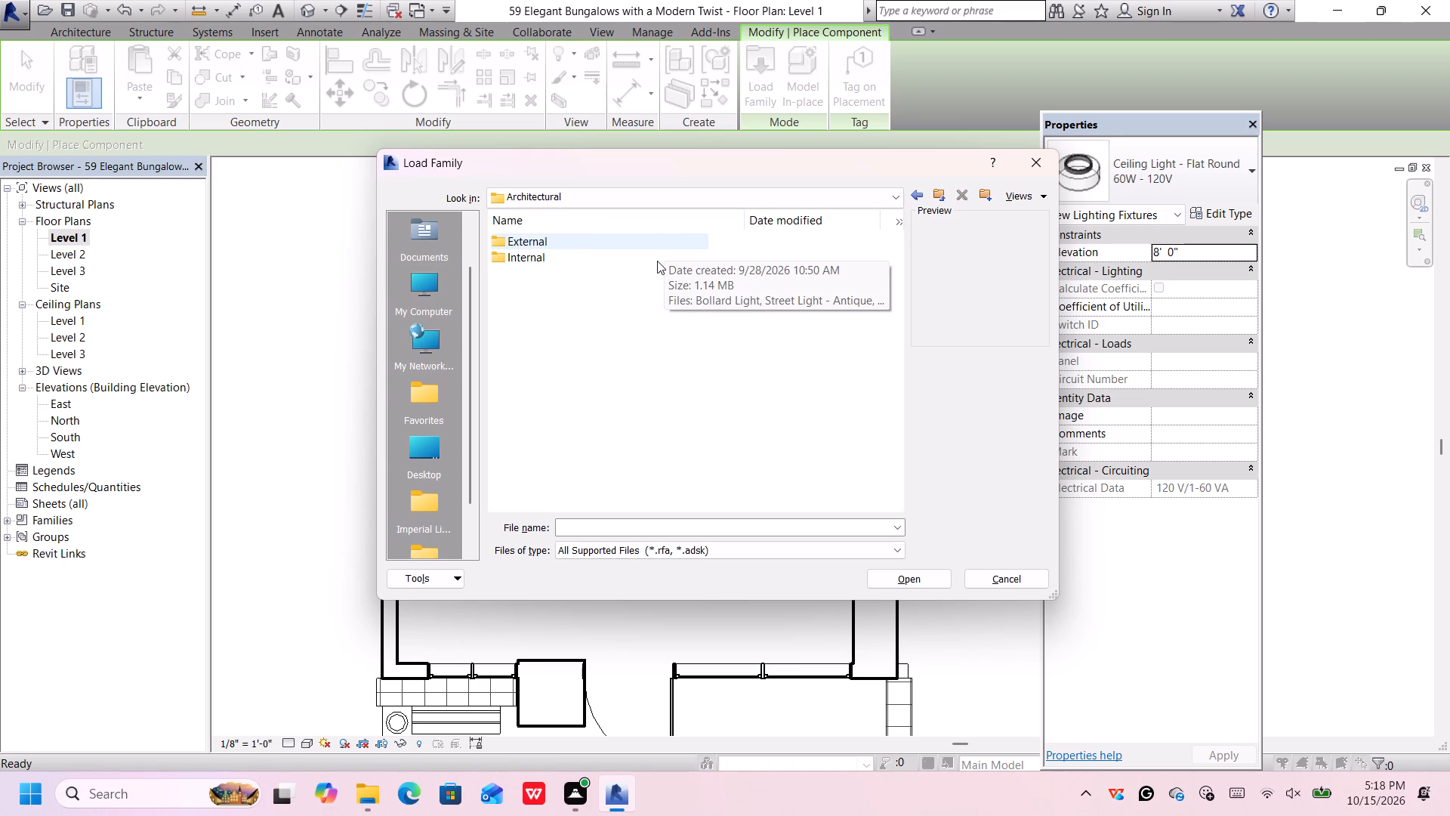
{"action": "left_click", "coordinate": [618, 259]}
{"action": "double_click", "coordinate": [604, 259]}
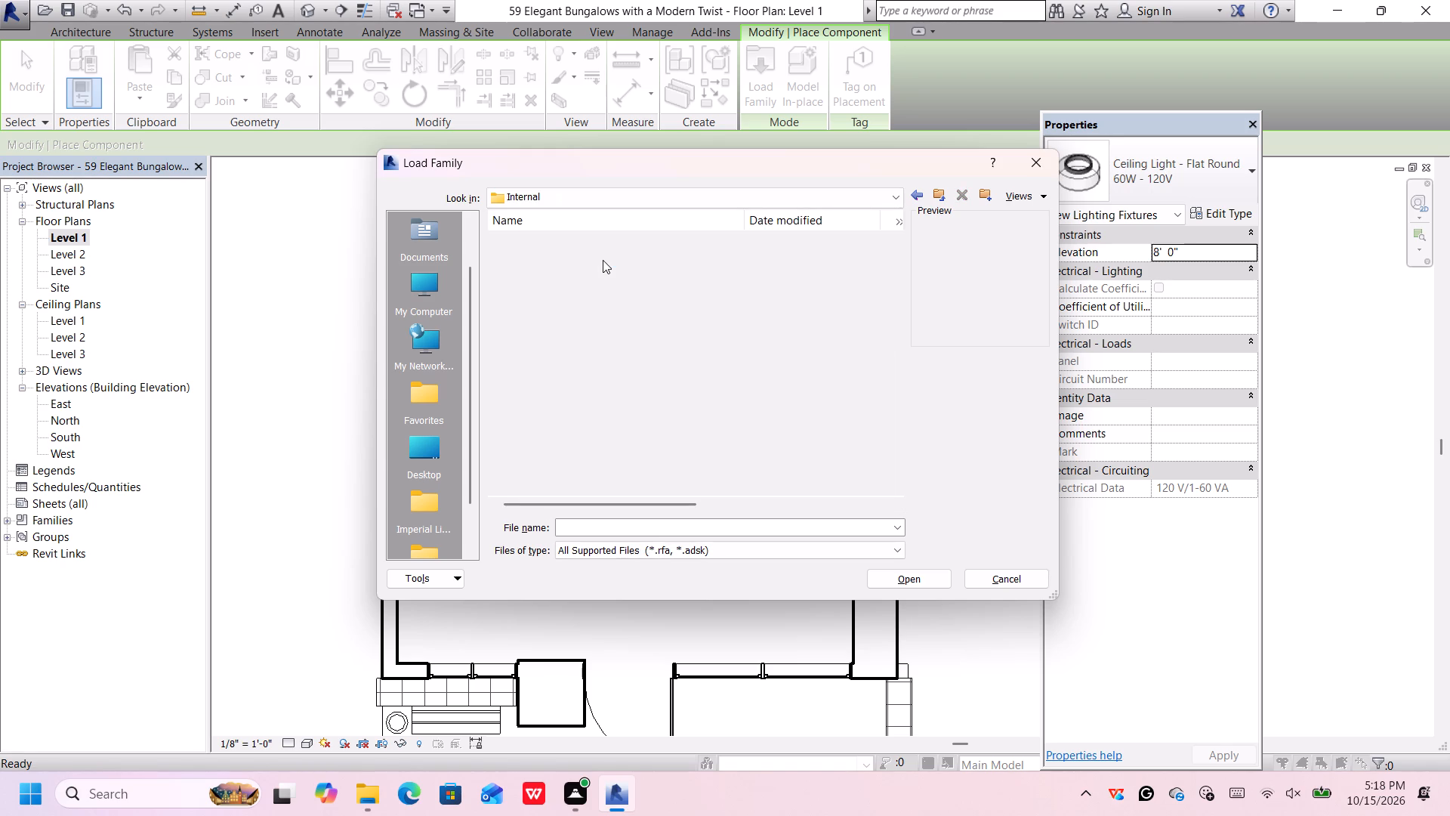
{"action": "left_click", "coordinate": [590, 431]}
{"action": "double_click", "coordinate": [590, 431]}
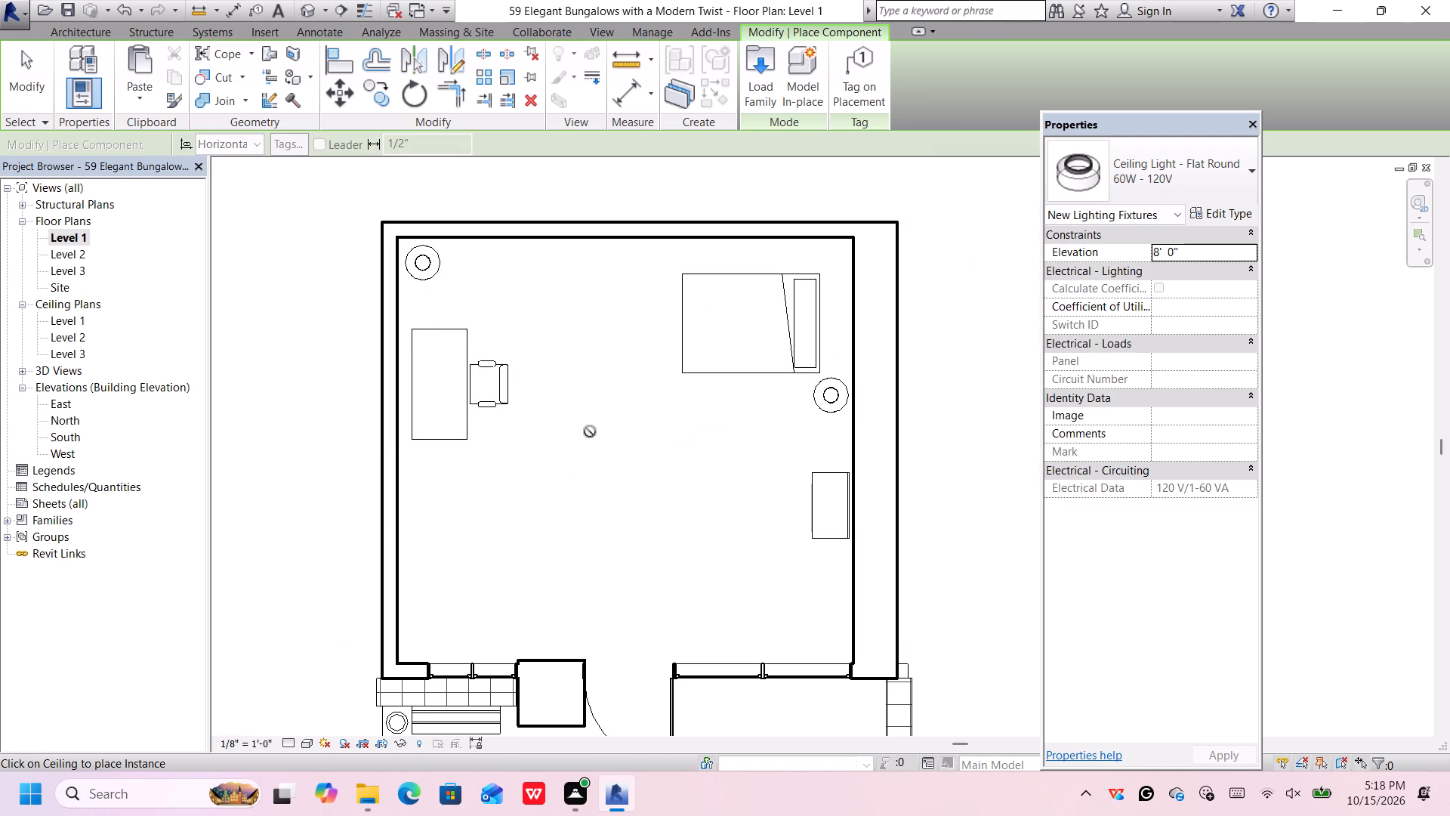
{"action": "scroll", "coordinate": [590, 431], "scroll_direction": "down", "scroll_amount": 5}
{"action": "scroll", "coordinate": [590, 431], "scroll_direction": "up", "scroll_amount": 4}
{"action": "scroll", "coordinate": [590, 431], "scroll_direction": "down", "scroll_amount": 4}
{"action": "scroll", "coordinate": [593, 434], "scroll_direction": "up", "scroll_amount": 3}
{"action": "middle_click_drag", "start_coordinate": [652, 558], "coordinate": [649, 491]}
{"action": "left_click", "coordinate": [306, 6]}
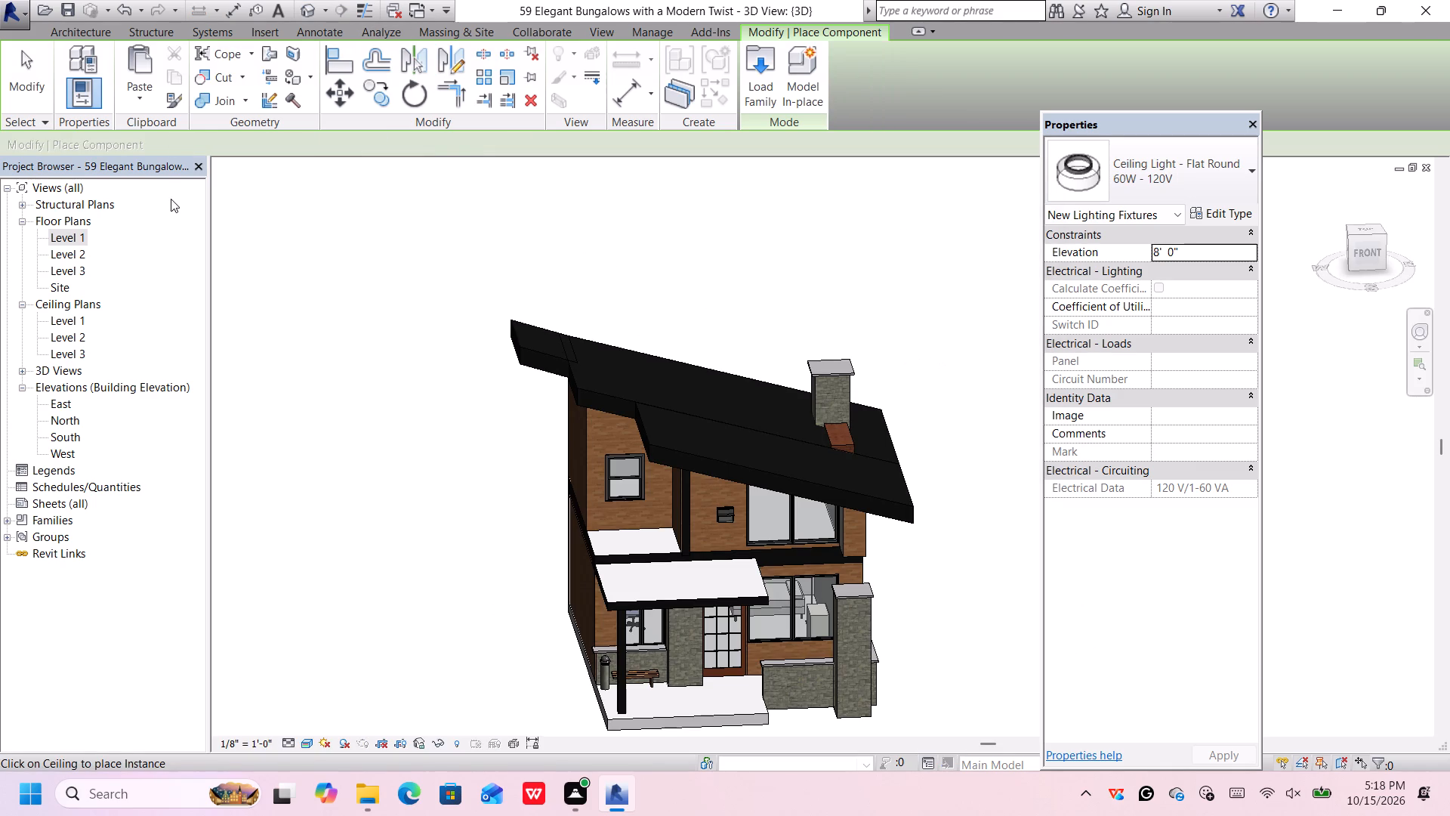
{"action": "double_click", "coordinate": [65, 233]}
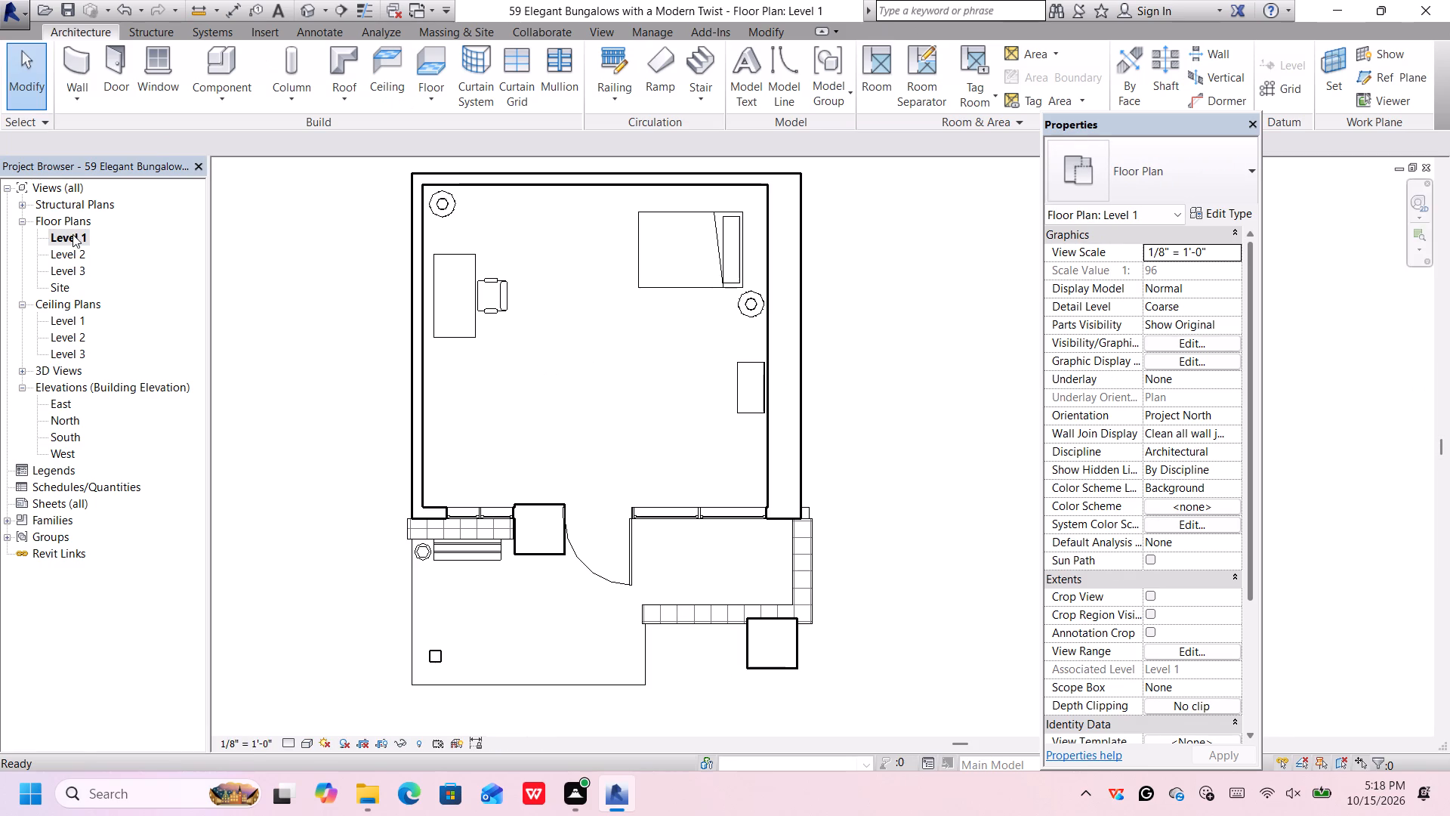
Open the 3D view and start placing a component with the RPC Tree - Deciduous American Beech - 20' type.
{"action": "left_click", "coordinate": [313, 2]}
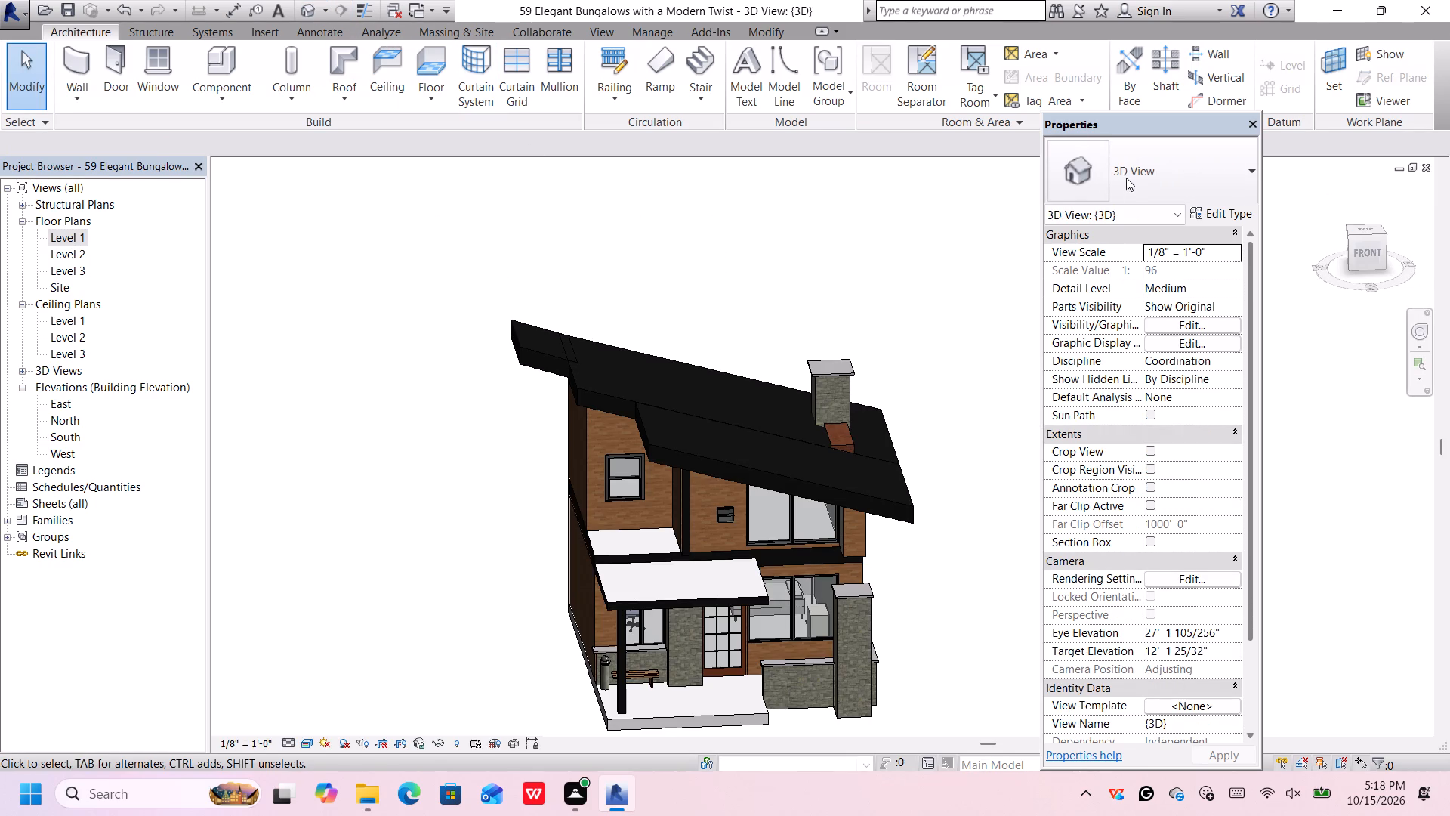
{"action": "left_click", "coordinate": [1126, 178]}
{"action": "left_click", "coordinate": [1168, 166]}
{"action": "left_click", "coordinate": [239, 71]}
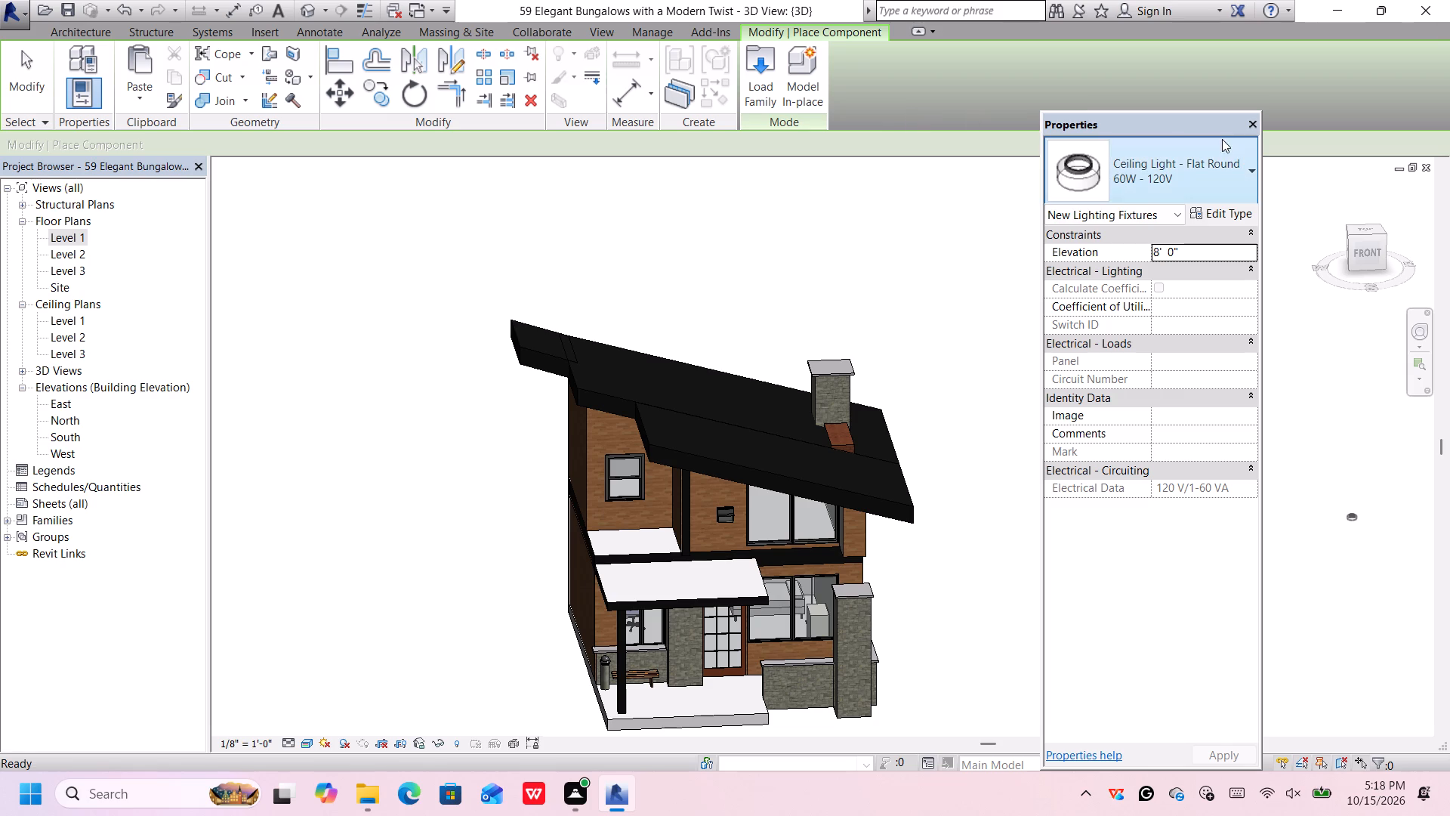
{"action": "left_click", "coordinate": [1218, 170]}
{"action": "scroll", "coordinate": [1217, 172], "scroll_direction": "down", "scroll_amount": 3}
{"action": "scroll", "coordinate": [1168, 467], "scroll_direction": "down", "scroll_amount": 5}
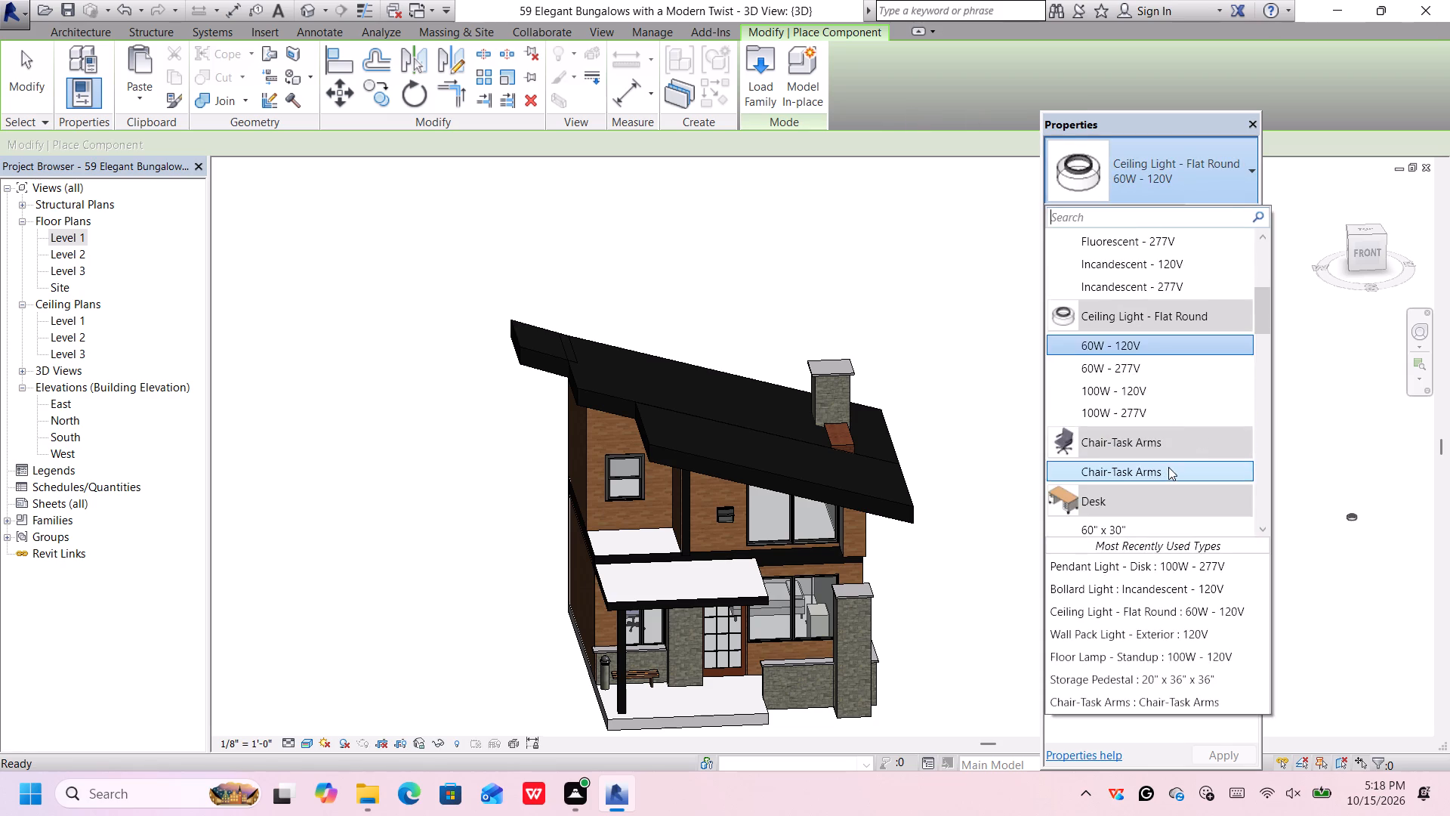
{"action": "scroll", "coordinate": [1168, 467], "scroll_direction": "down", "scroll_amount": 16}
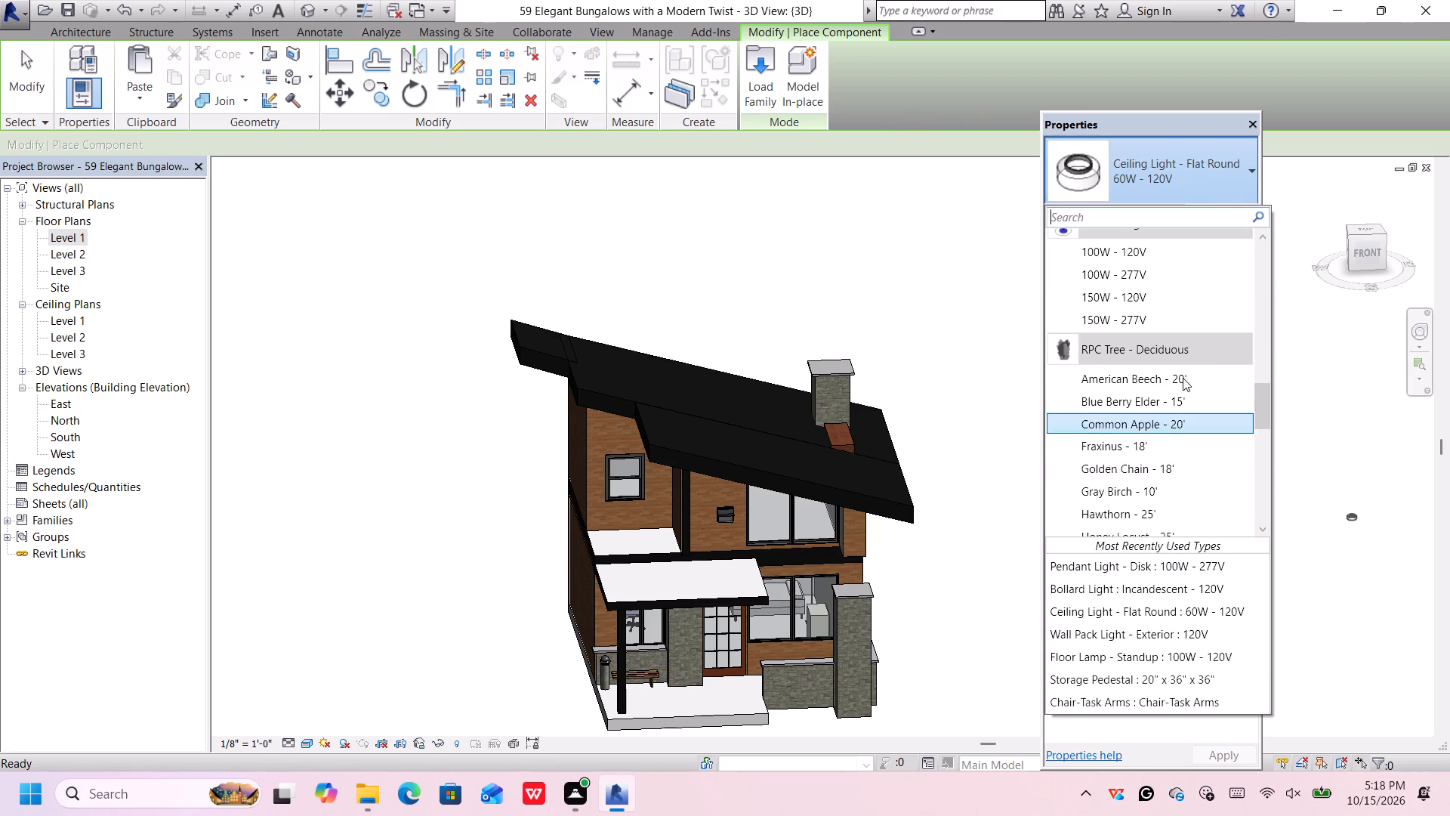
{"action": "left_click", "coordinate": [1181, 371]}
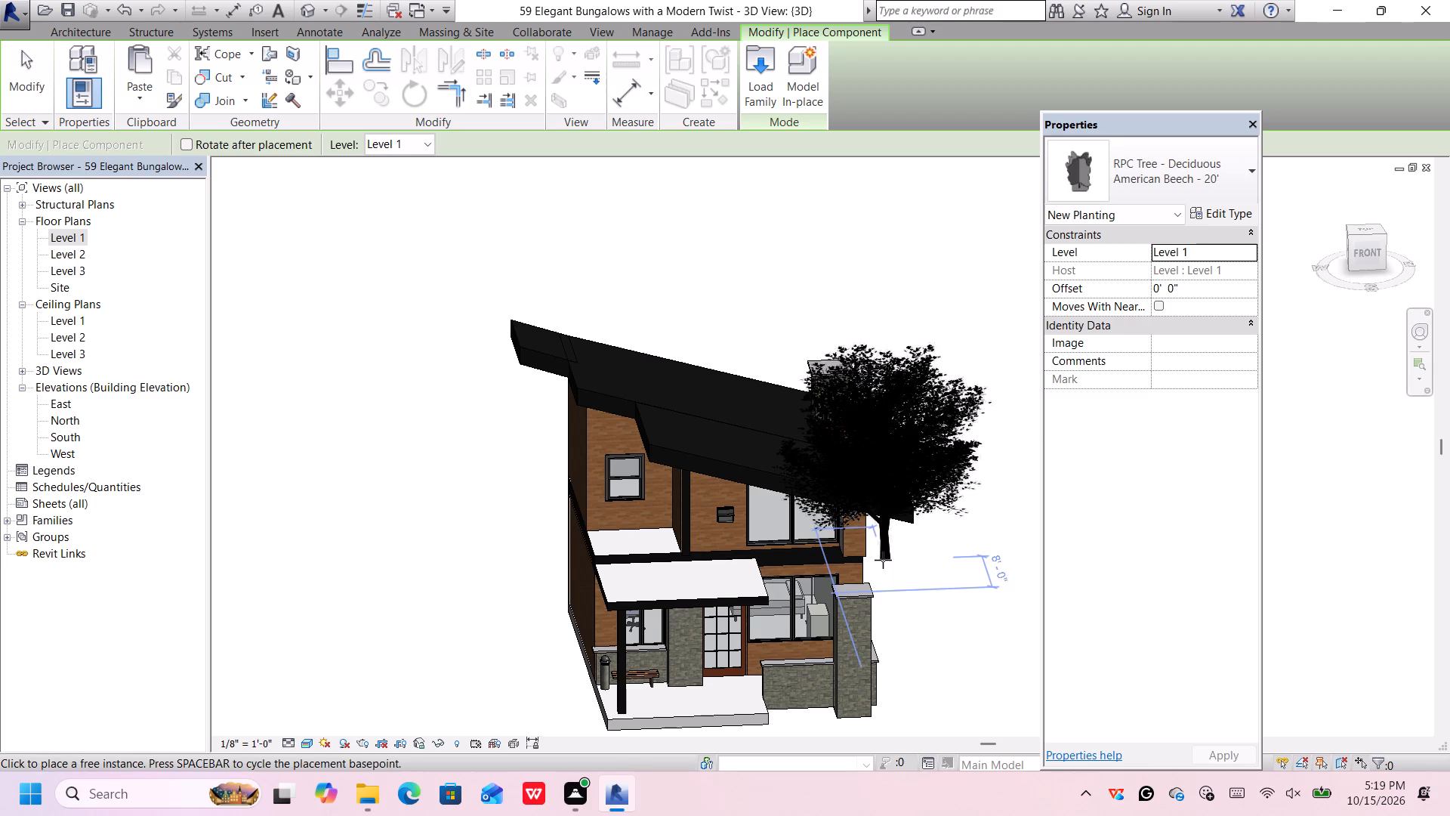
{"action": "middle_click_drag", "start_coordinate": [881, 558], "coordinate": [827, 466]}
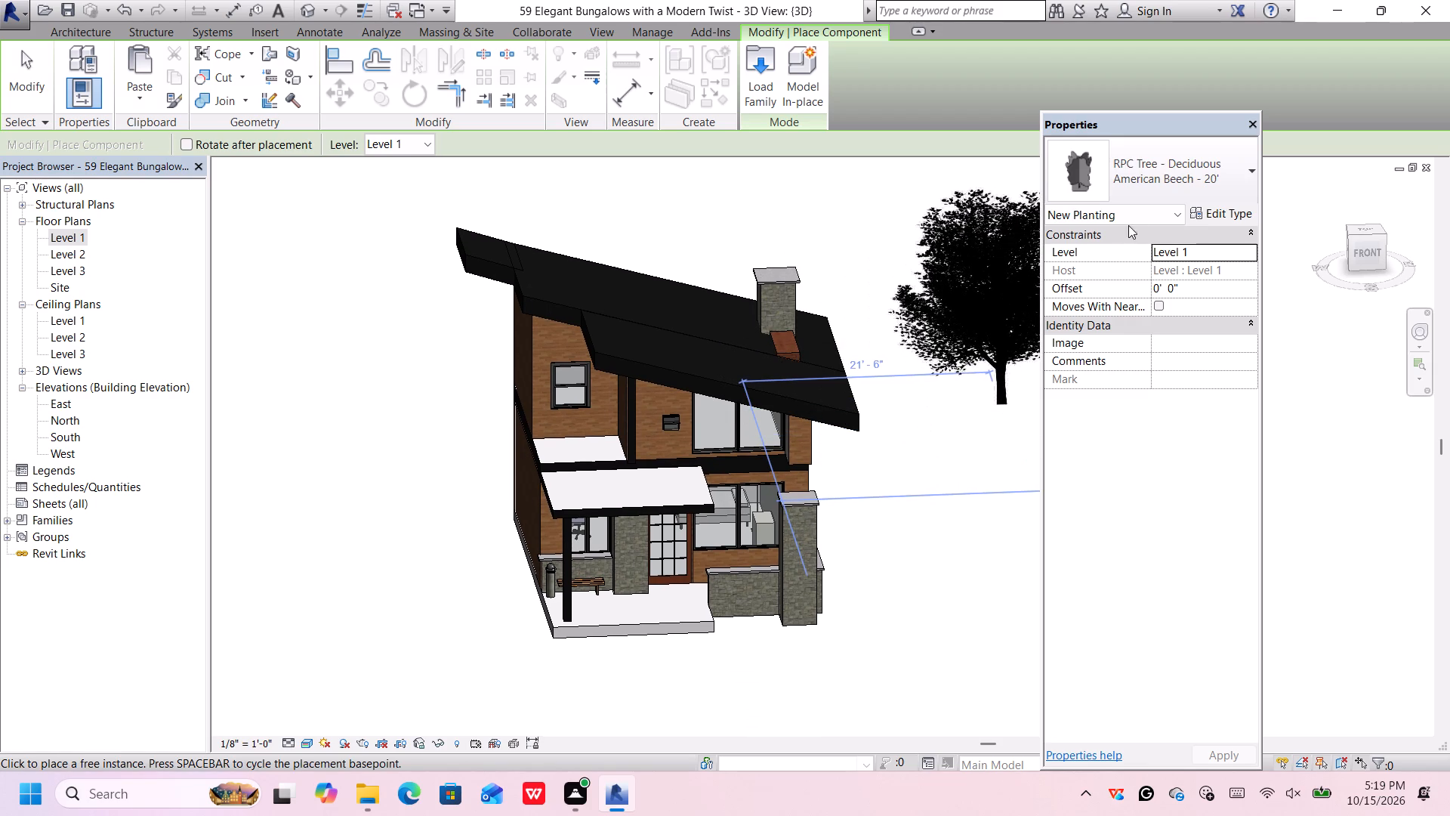
Preview the Common Apple - 20', Fraxinus - 18' and Golden Chain - 18' tree types, settling on Fraxinus - 18'.
{"action": "left_click", "coordinate": [1141, 186]}
{"action": "left_click", "coordinate": [1105, 332]}
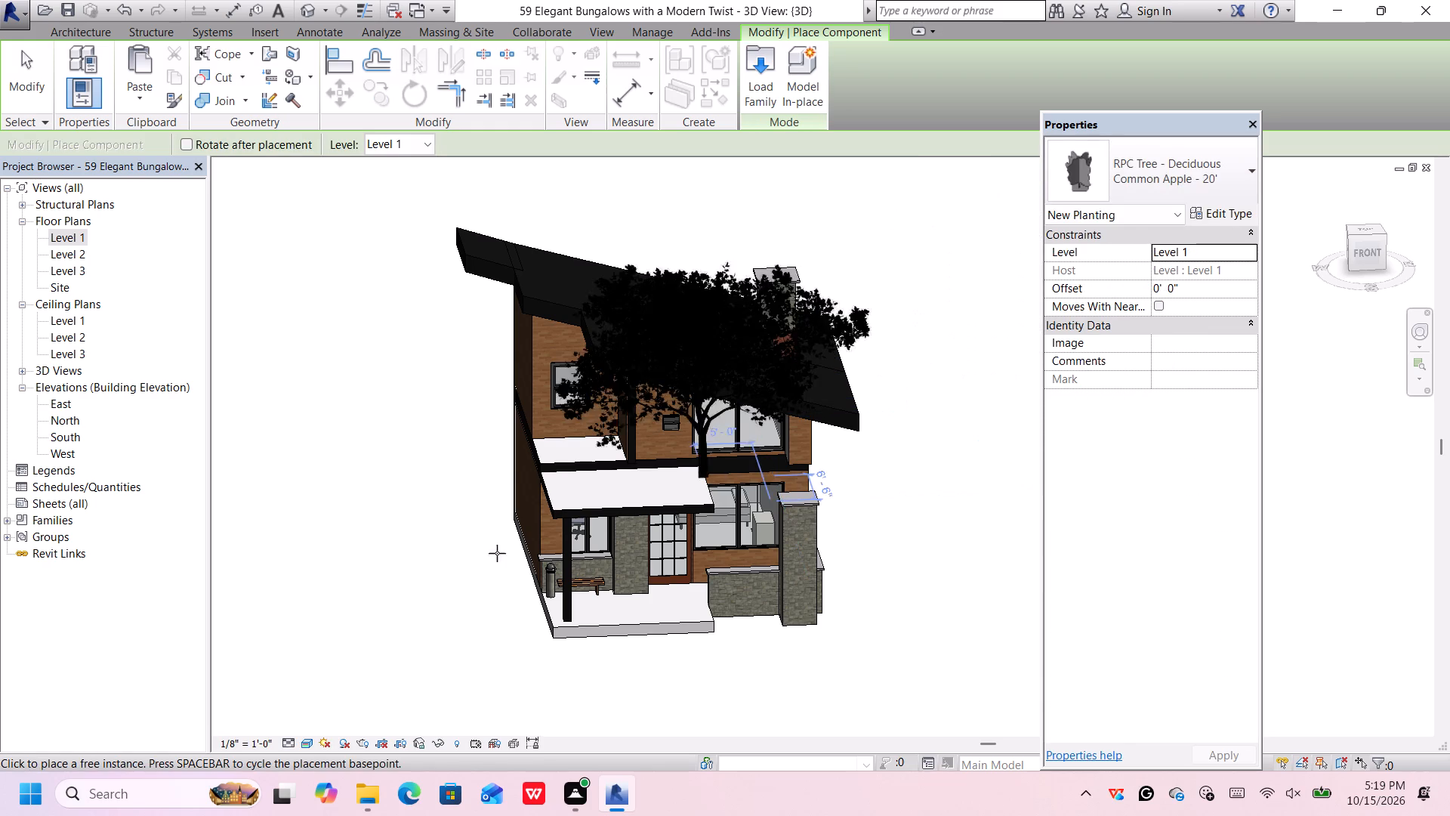
{"action": "left_click", "coordinate": [1235, 181]}
{"action": "left_click", "coordinate": [1139, 361]}
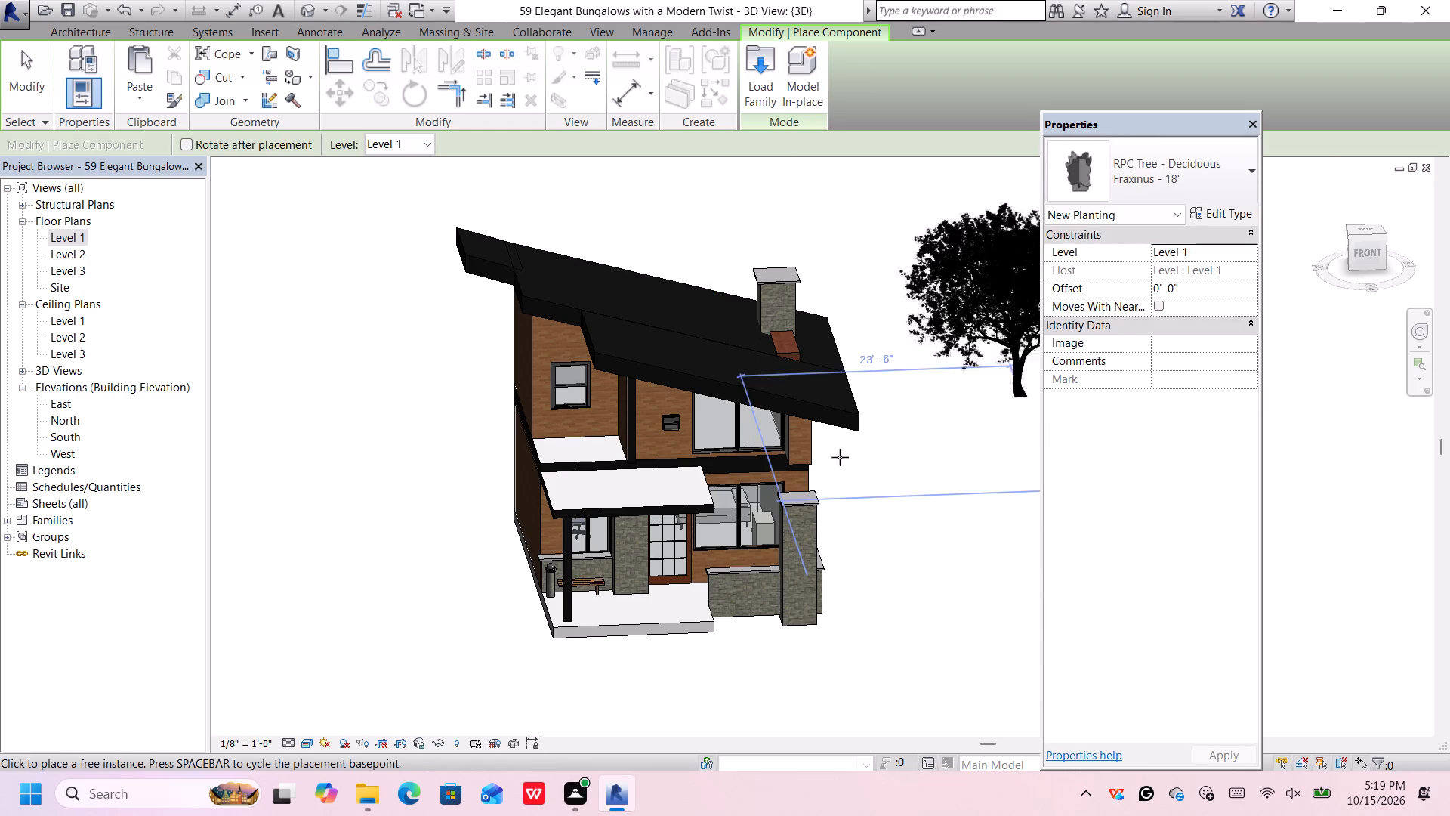
{"action": "left_click", "coordinate": [1128, 187]}
{"action": "left_click", "coordinate": [1109, 378]}
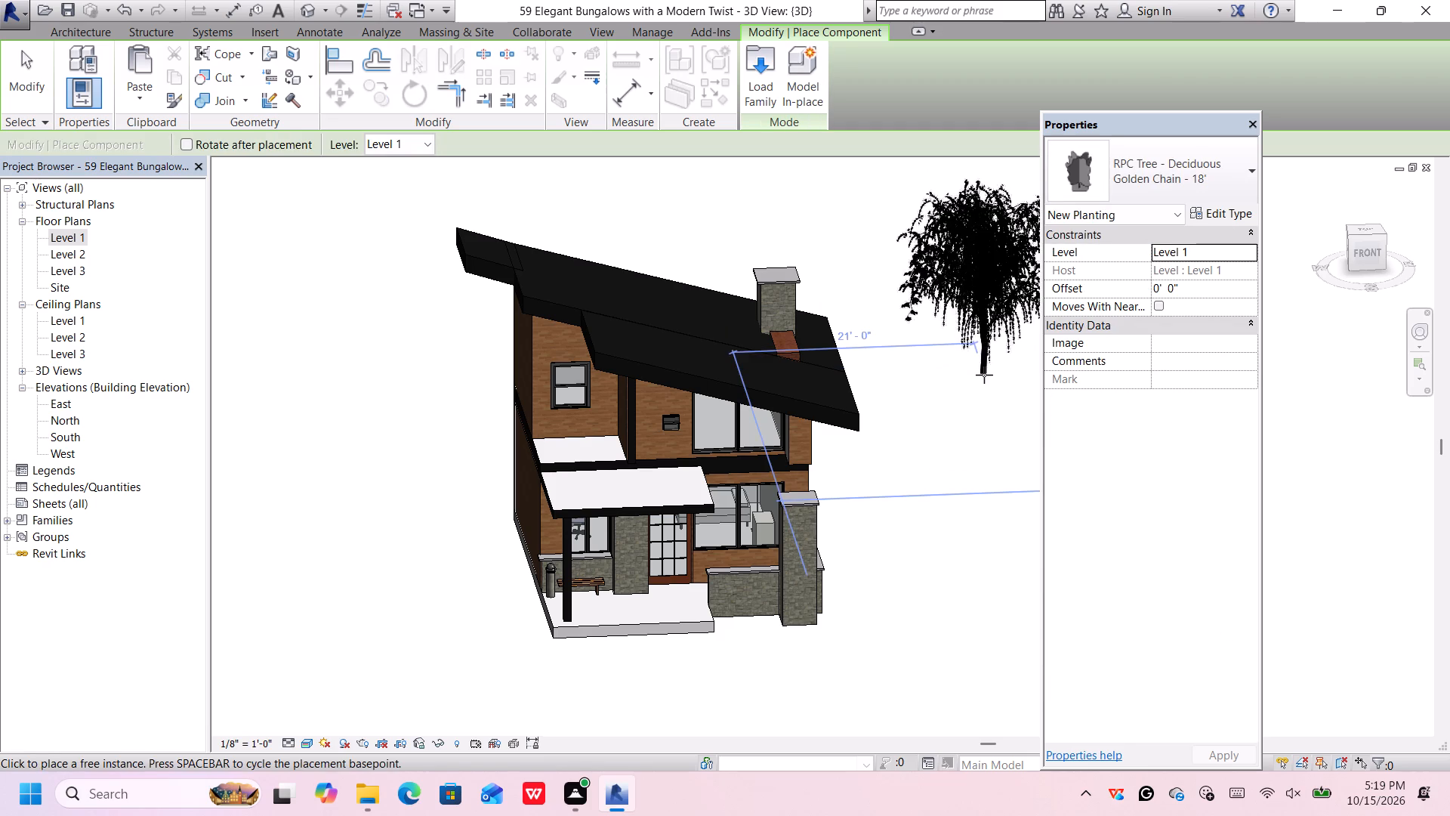
{"action": "left_click", "coordinate": [1132, 182]}
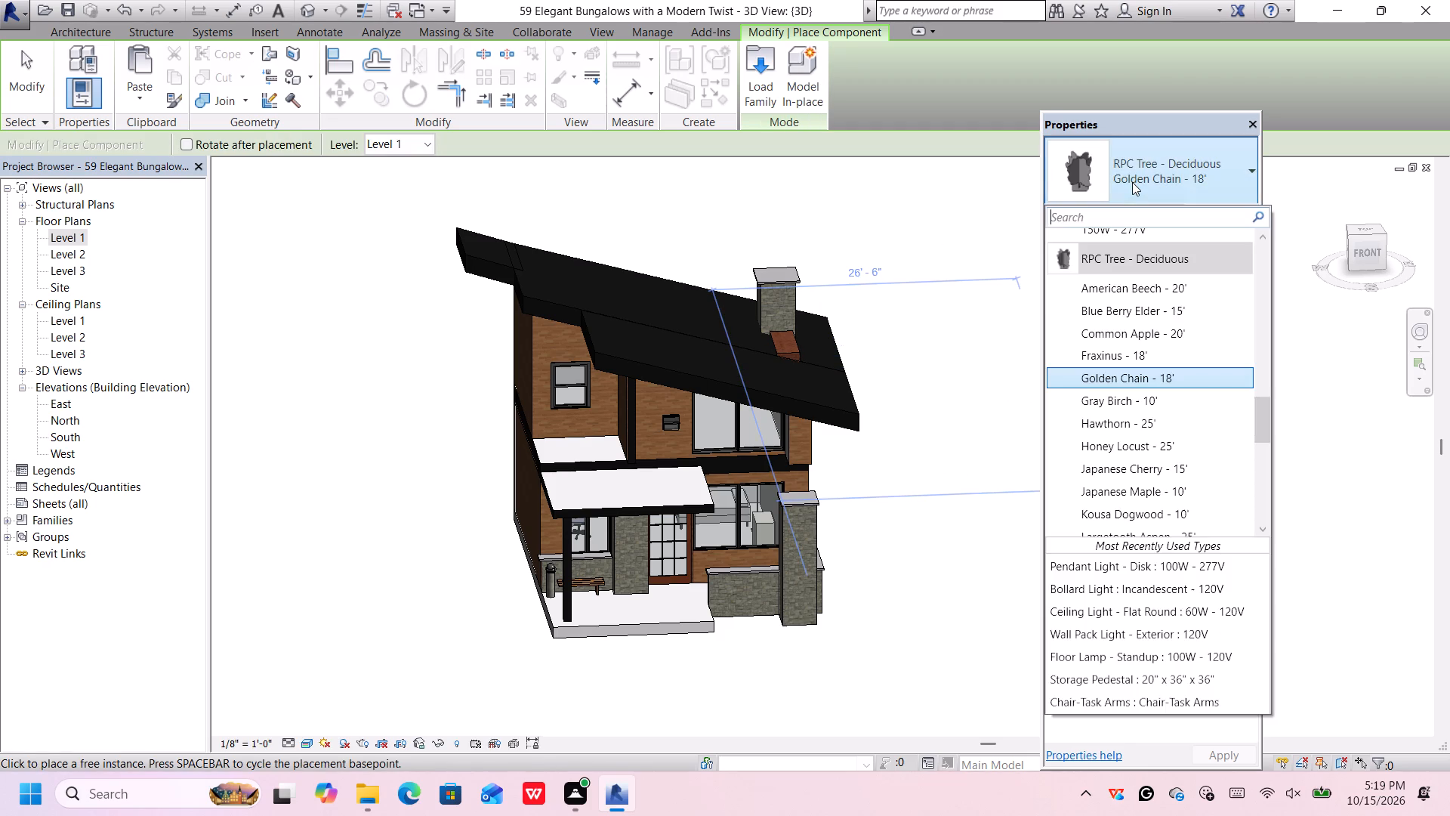
{"action": "left_click", "coordinate": [1117, 357]}
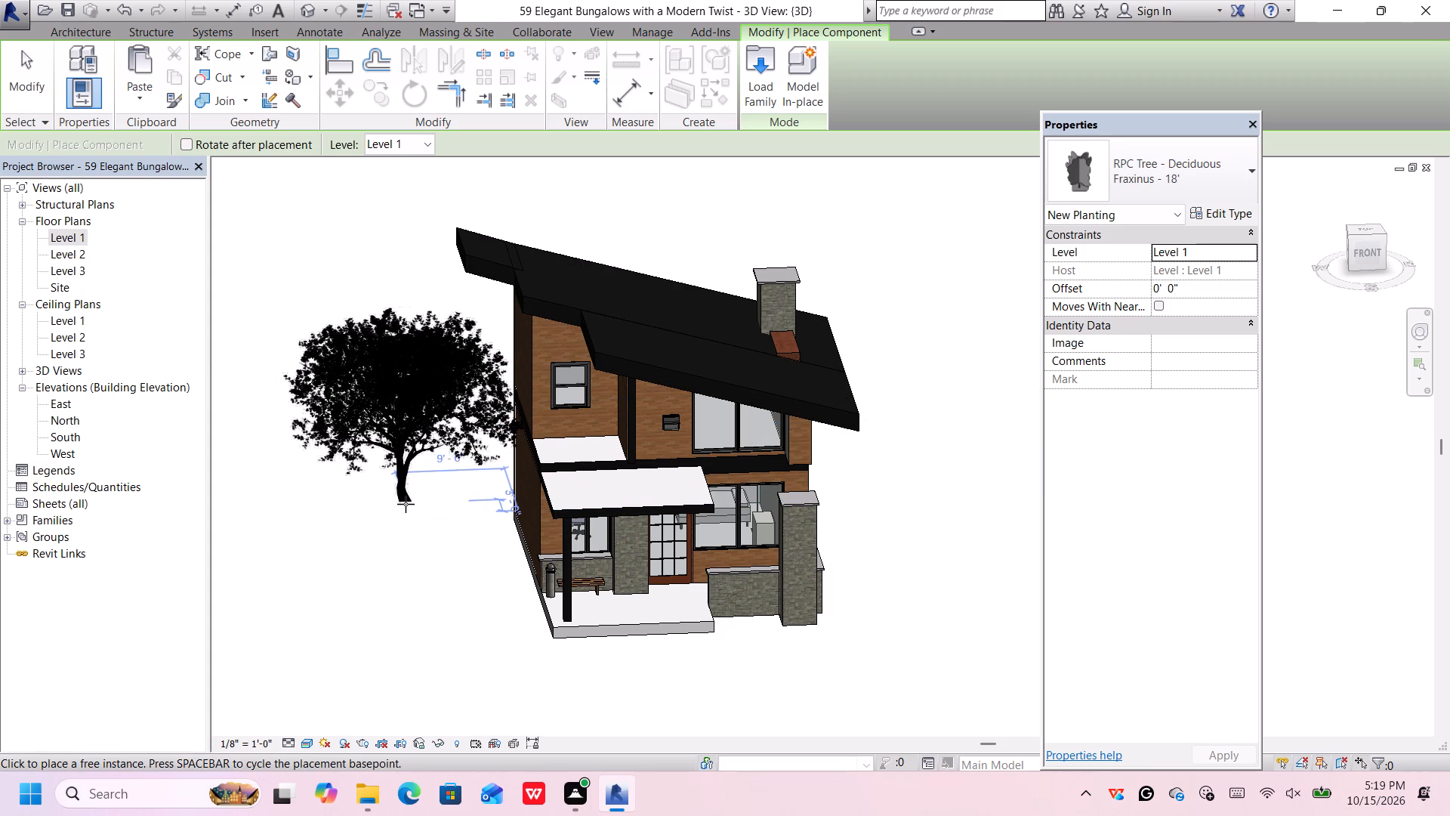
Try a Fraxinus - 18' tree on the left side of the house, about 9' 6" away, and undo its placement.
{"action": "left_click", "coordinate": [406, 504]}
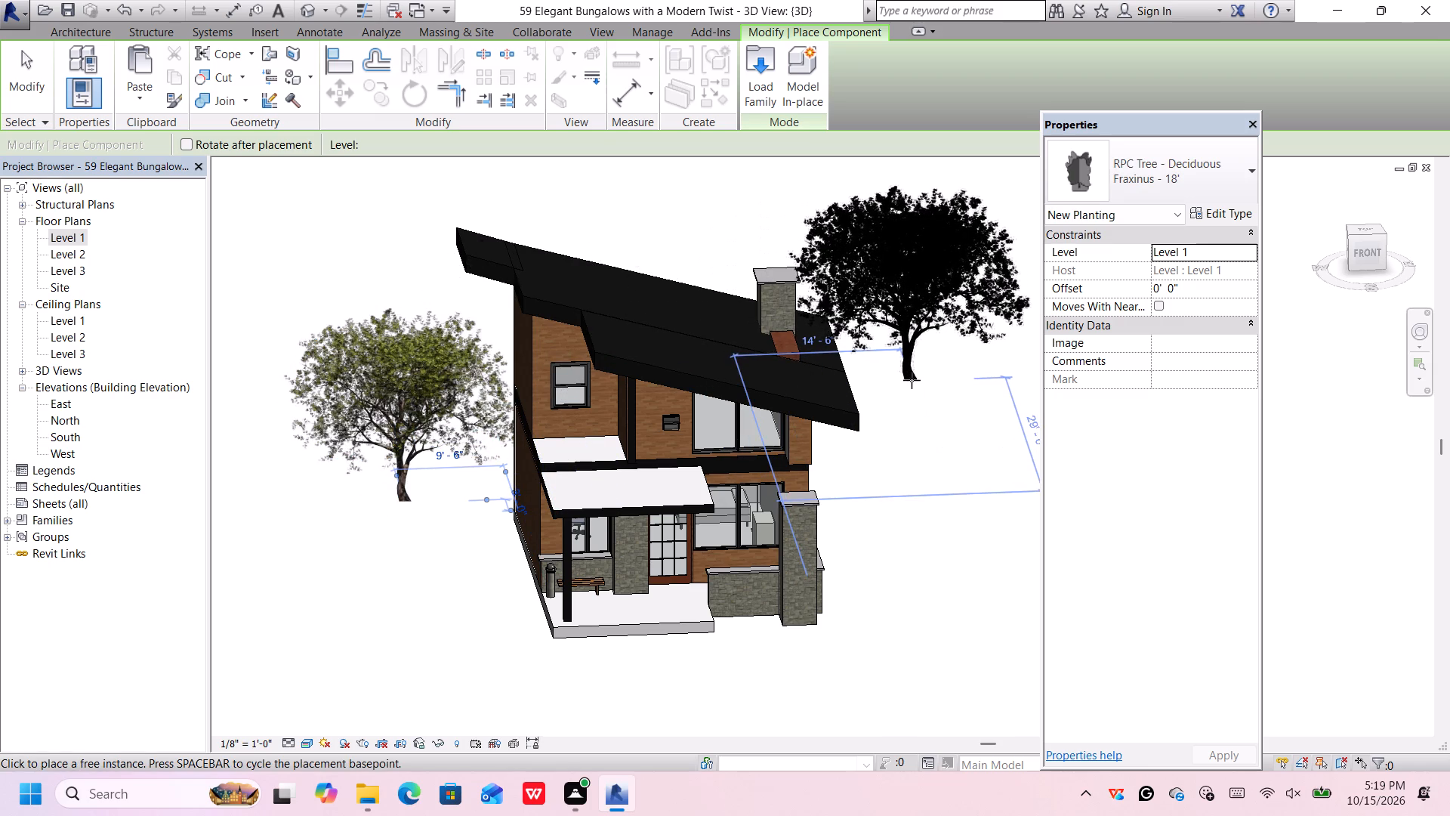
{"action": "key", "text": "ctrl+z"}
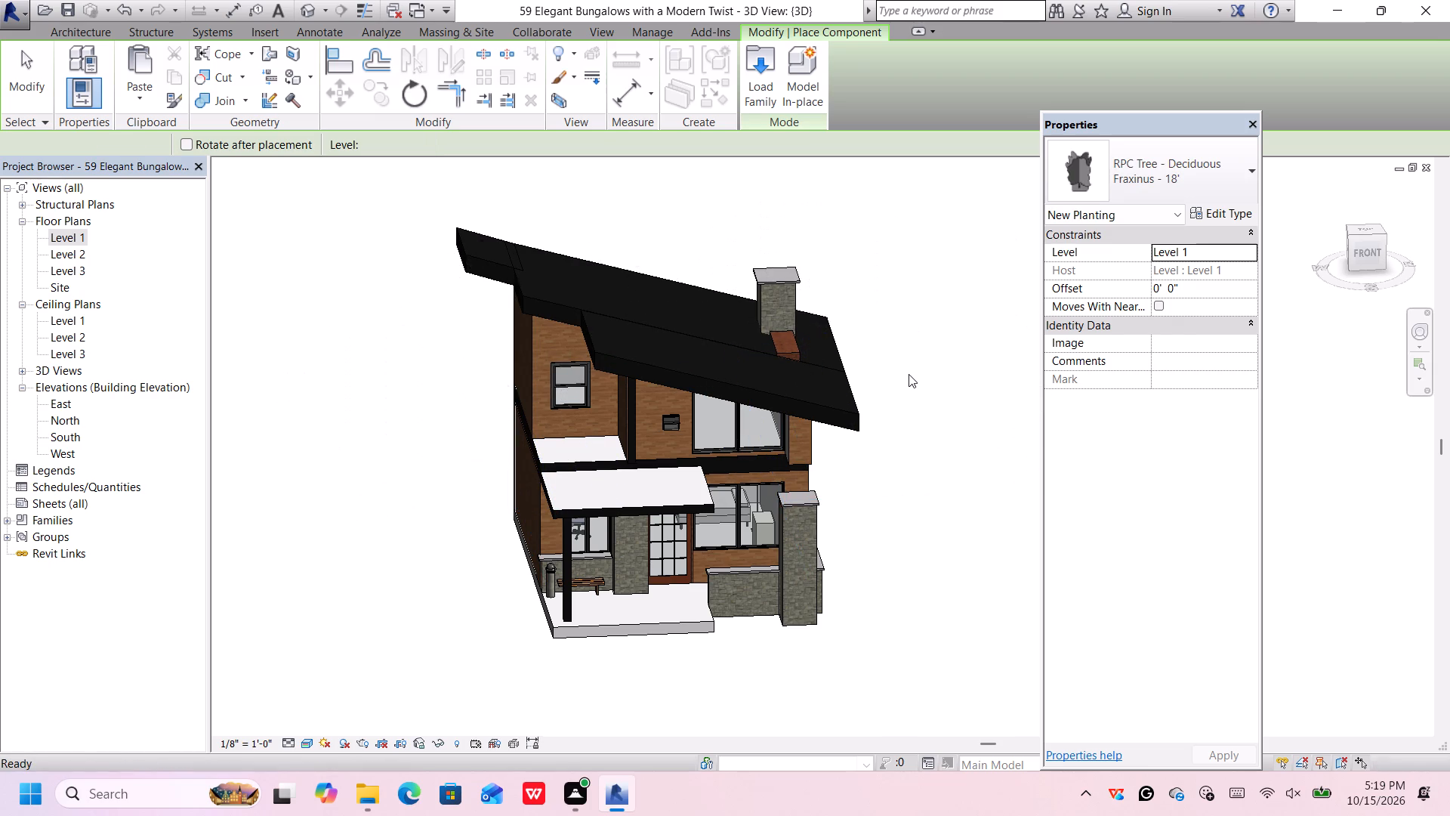
Place a Fraxinus - 18' tree on Level 1 outside the house's left side wall, near its rear corner.
{"action": "left_click", "coordinate": [1151, 176]}
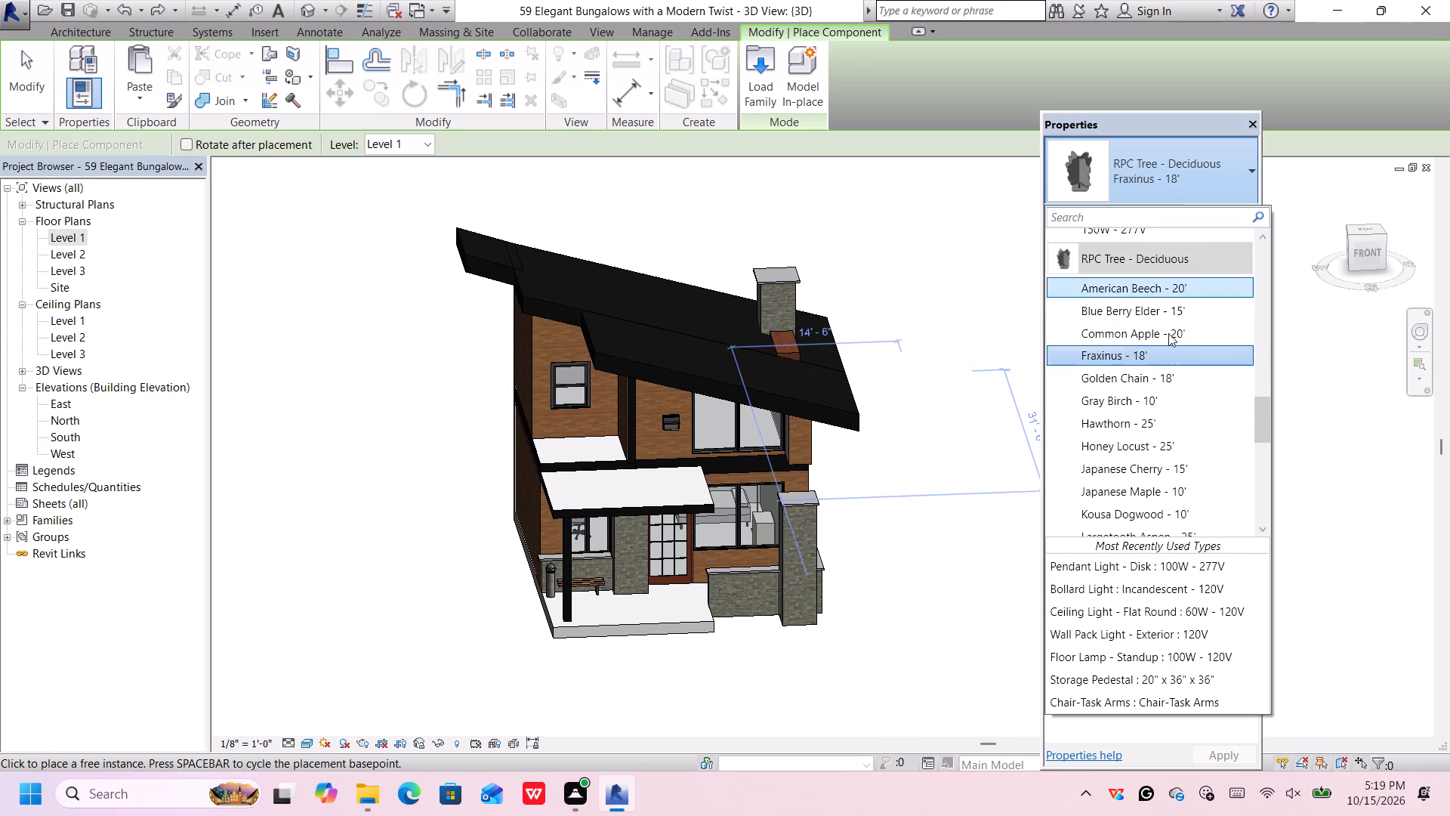
{"action": "left_click", "coordinate": [1174, 436]}
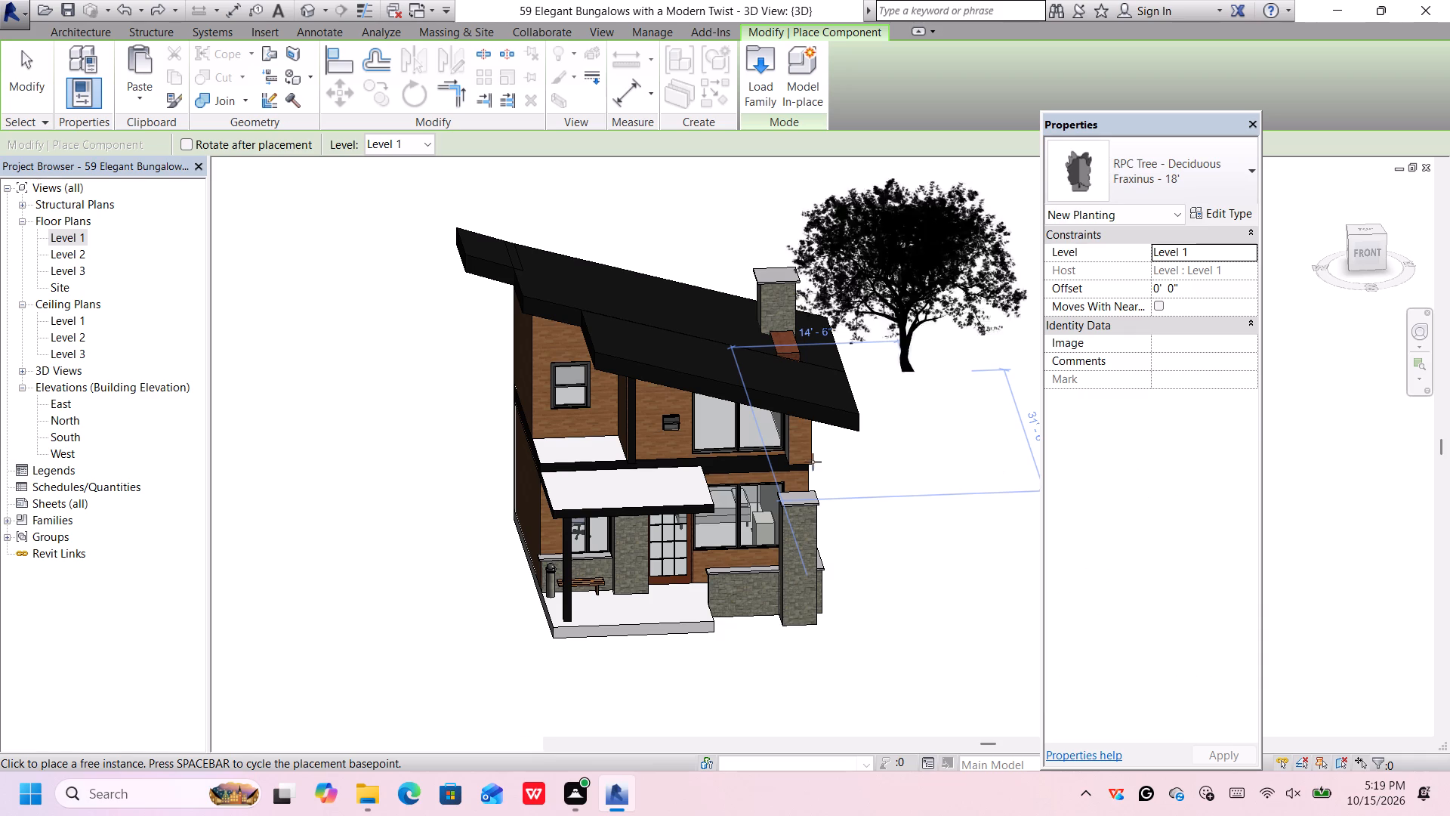
{"action": "scroll", "coordinate": [426, 533], "scroll_direction": "down", "scroll_amount": 3}
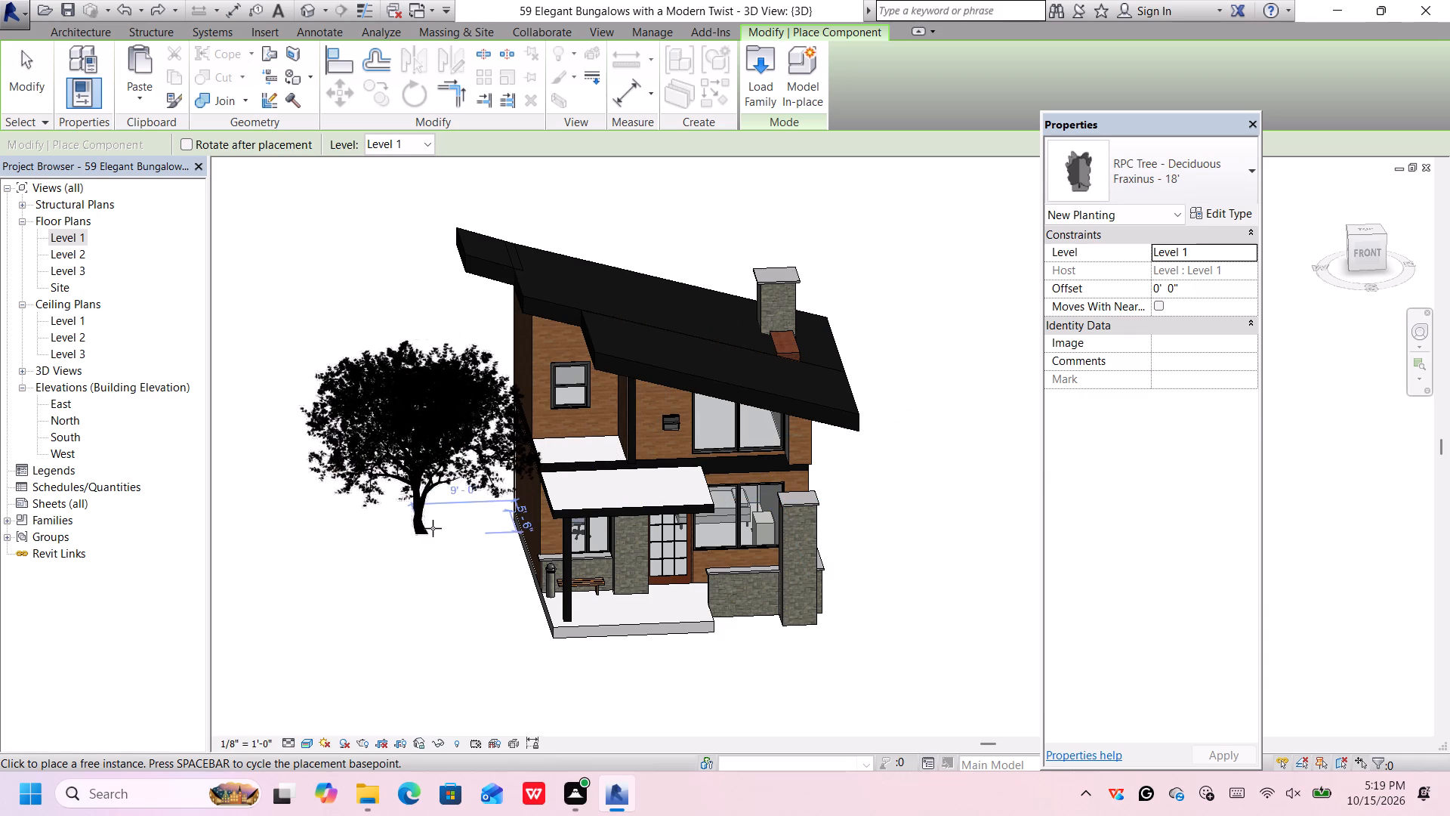
{"action": "scroll", "coordinate": [432, 528], "scroll_direction": "down", "scroll_amount": 1}
{"action": "scroll", "coordinate": [432, 528], "scroll_direction": "up", "scroll_amount": 6}
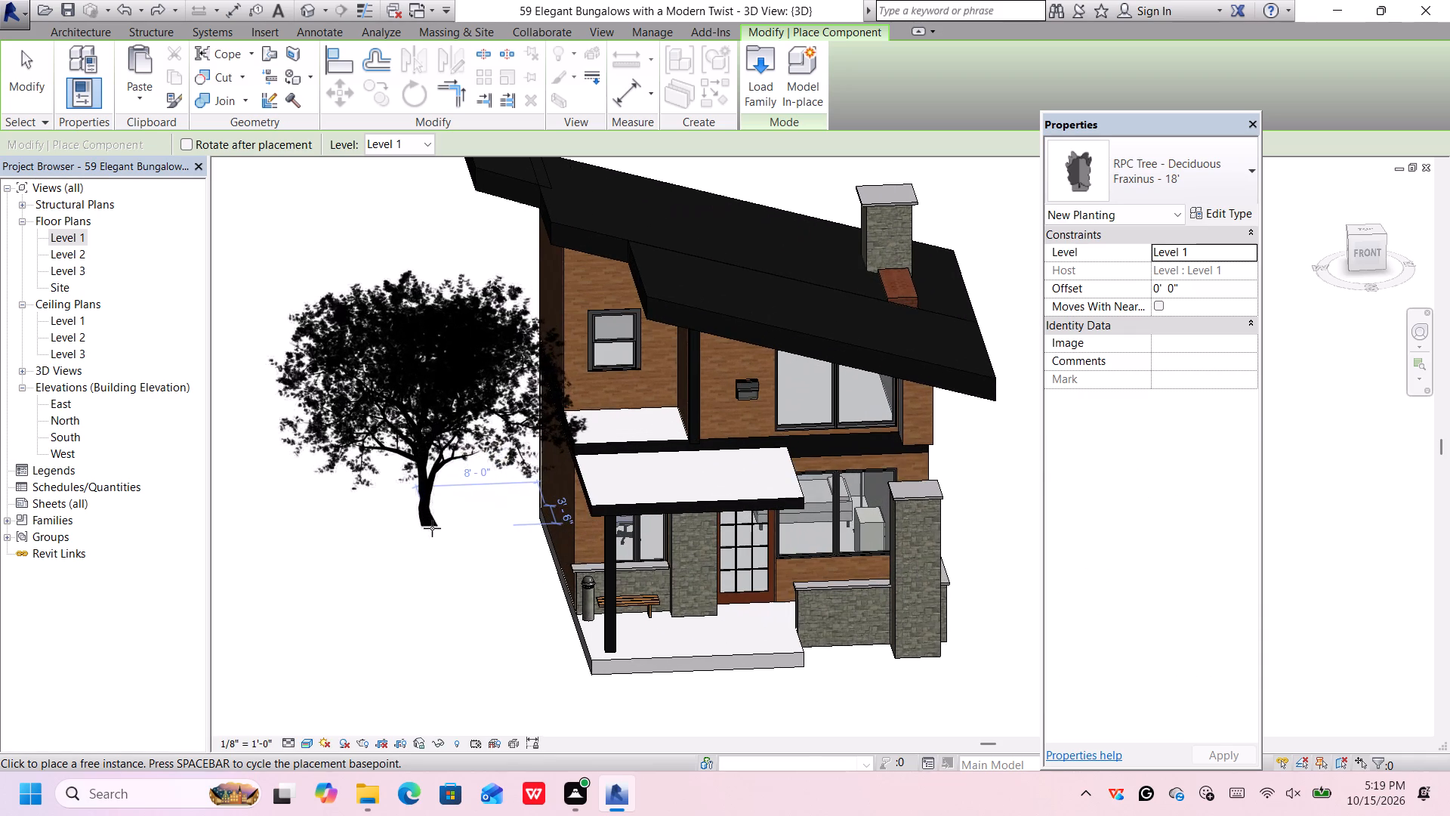
{"action": "scroll", "coordinate": [433, 526], "scroll_direction": "up", "scroll_amount": 4}
{"action": "middle_click_drag", "start_coordinate": [439, 512], "coordinate": [443, 517]}
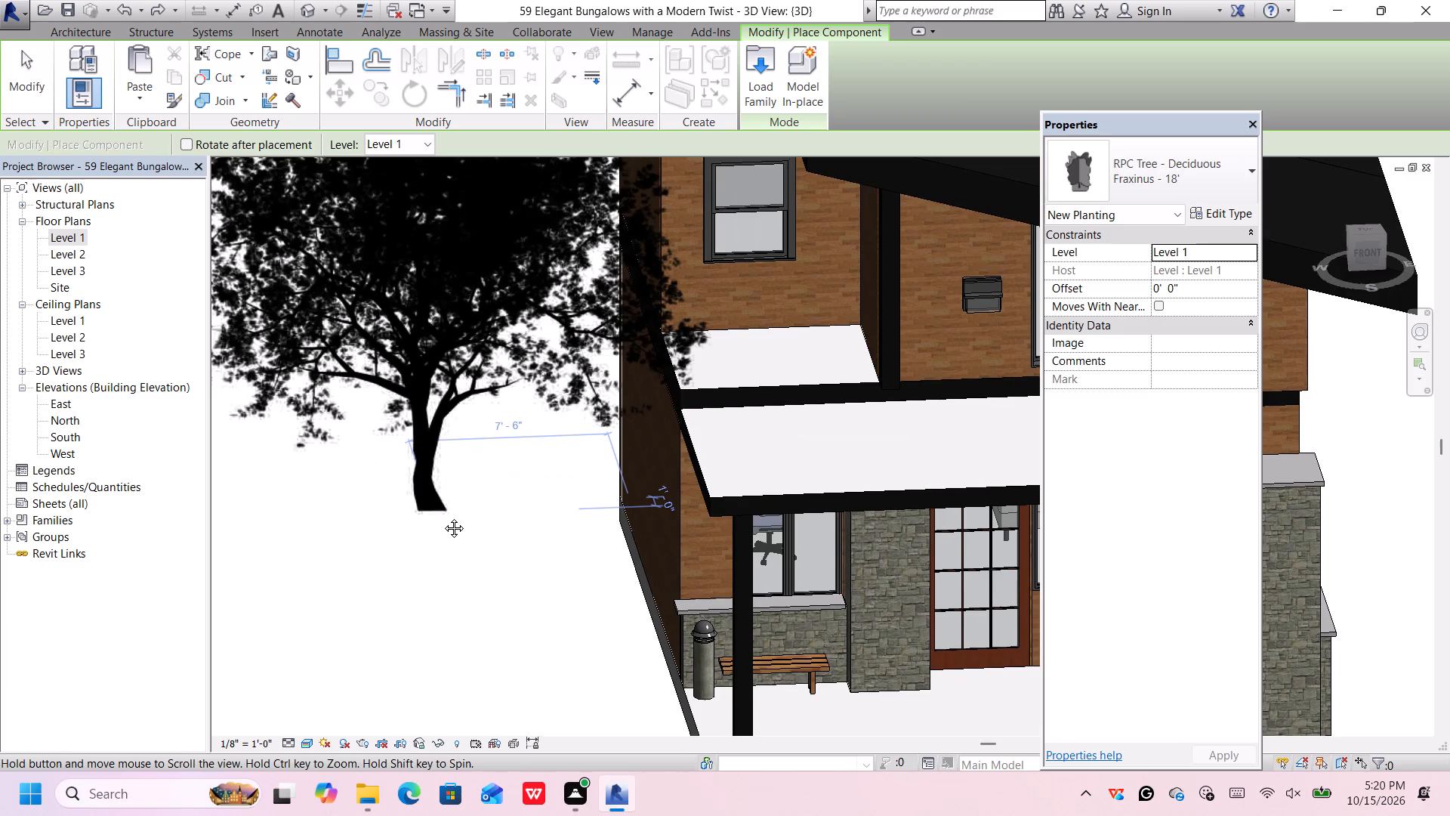
{"action": "middle_click_drag", "start_coordinate": [443, 517], "coordinate": [591, 549]}
{"action": "scroll", "coordinate": [649, 552], "scroll_direction": "down", "scroll_amount": 5}
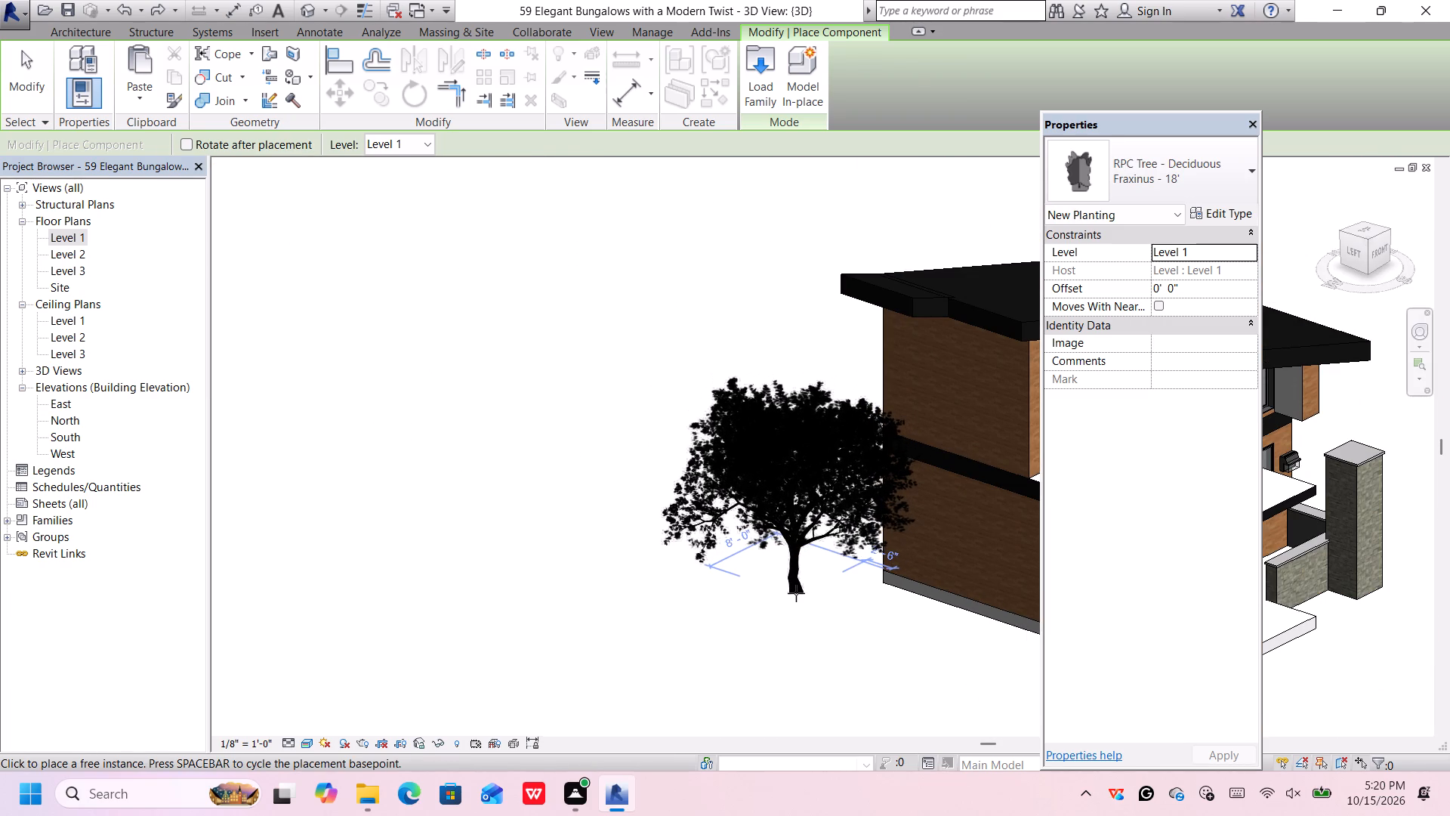
{"action": "left_click", "coordinate": [793, 593]}
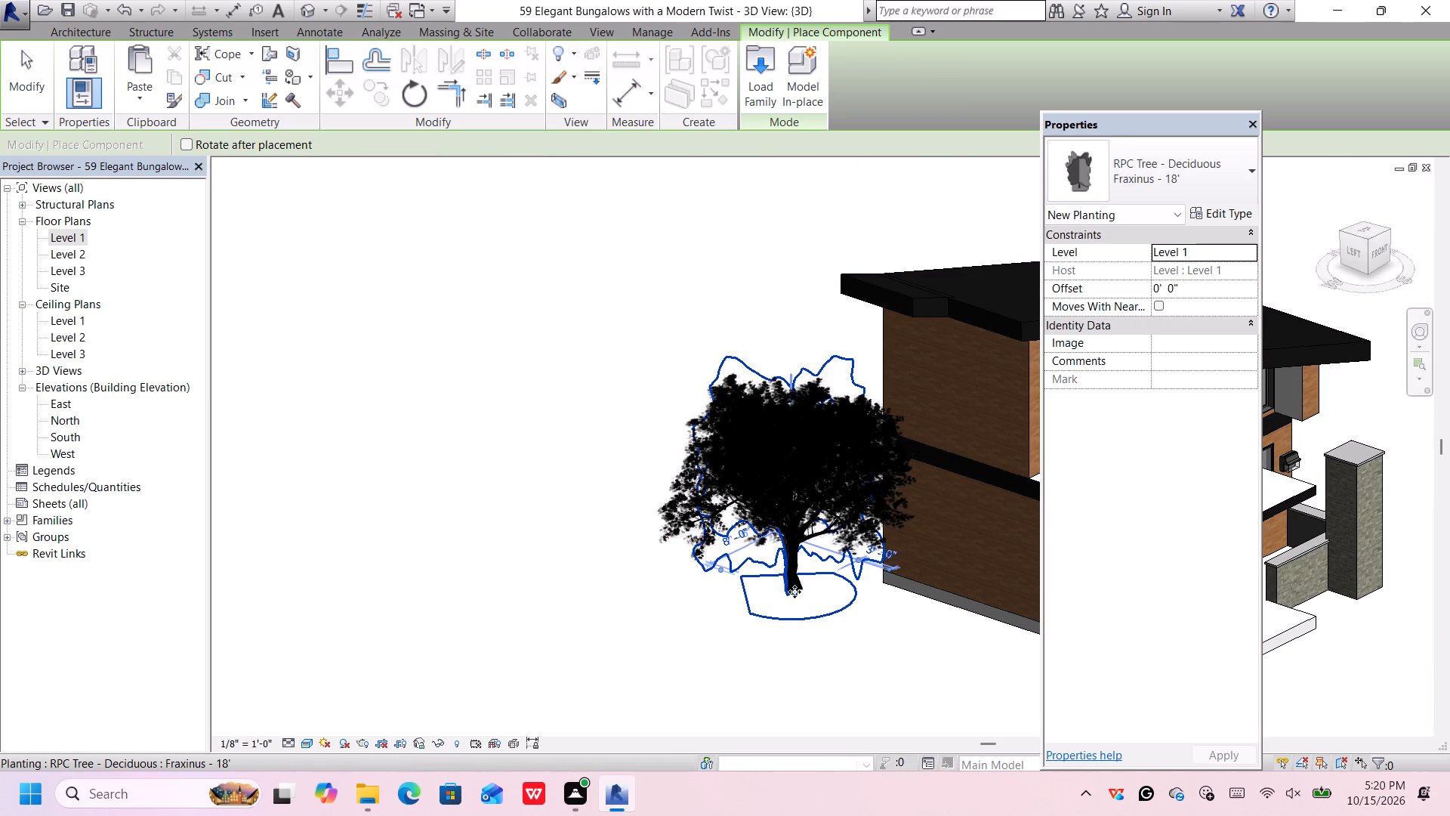
Place a second Fraxinus - 18' tree outside the house's right side wall, near its rear corner, and finish placing components.
{"action": "scroll", "coordinate": [794, 592], "scroll_direction": "down", "scroll_amount": 9}
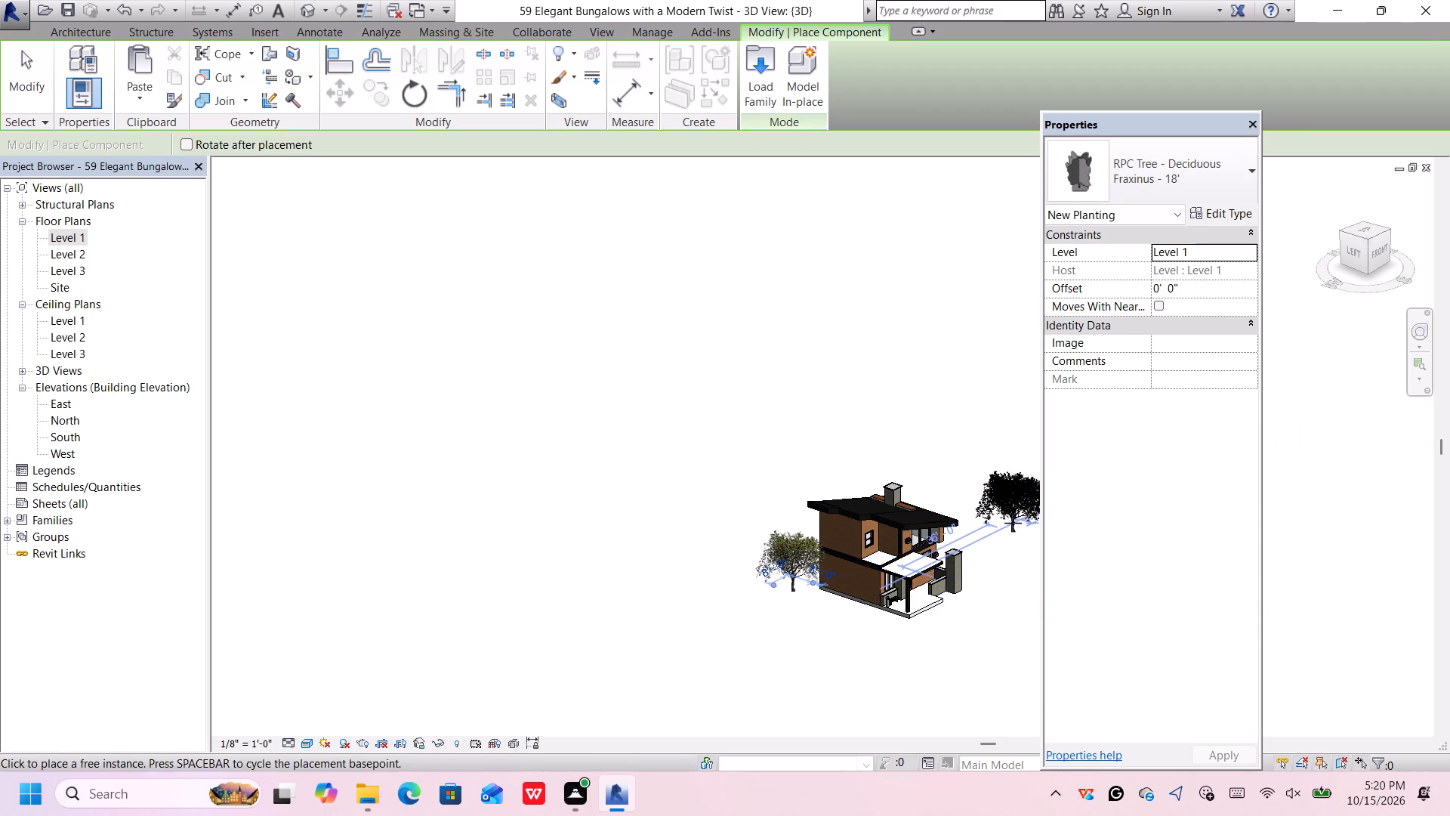
{"action": "middle_click_drag", "start_coordinate": [1010, 524], "coordinate": [853, 546]}
{"action": "scroll", "coordinate": [1003, 527], "scroll_direction": "down", "scroll_amount": 1}
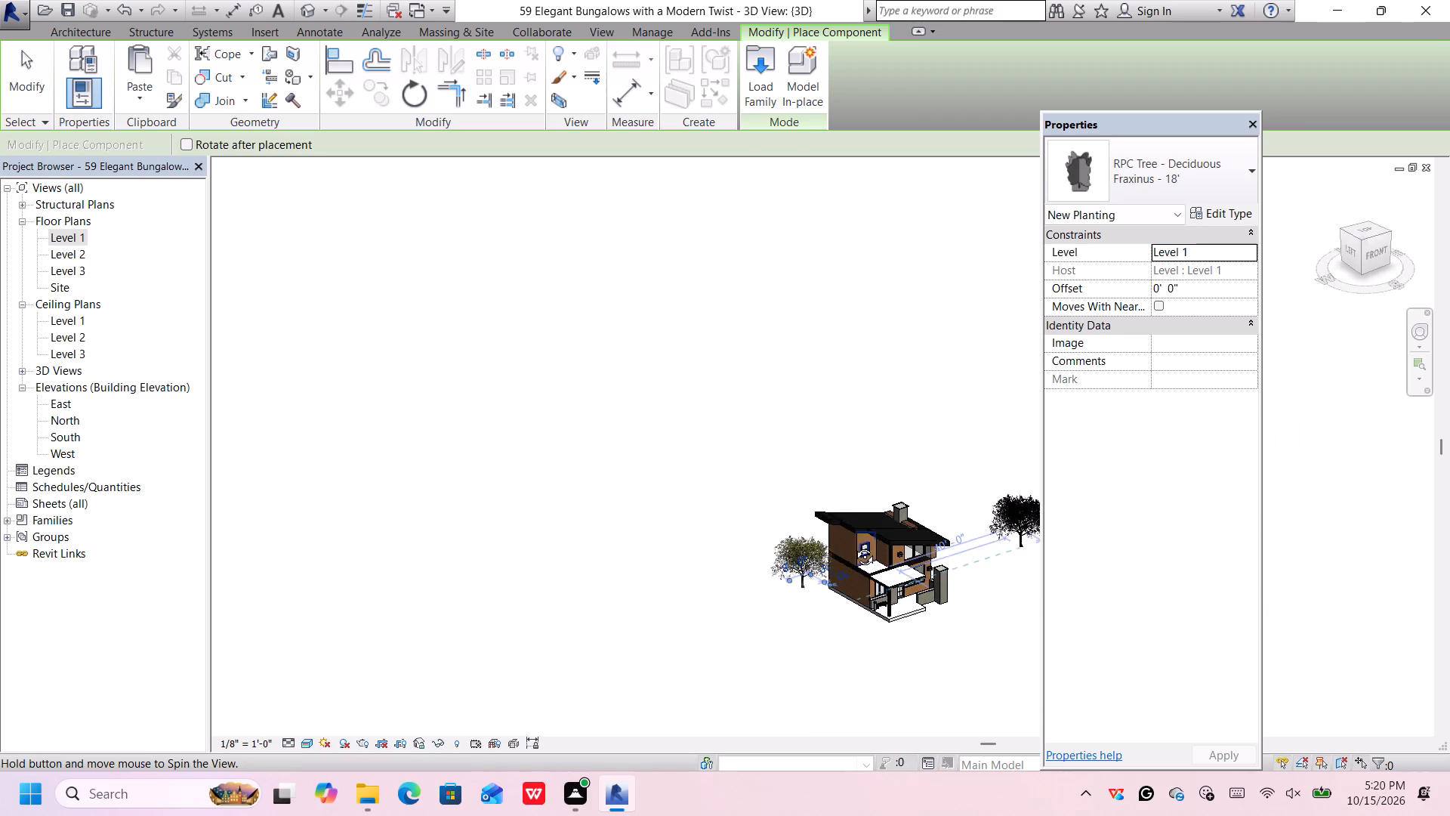
{"action": "middle_click_drag", "start_coordinate": [853, 546], "coordinate": [695, 508]}
{"action": "scroll", "coordinate": [887, 609], "scroll_direction": "up", "scroll_amount": 2}
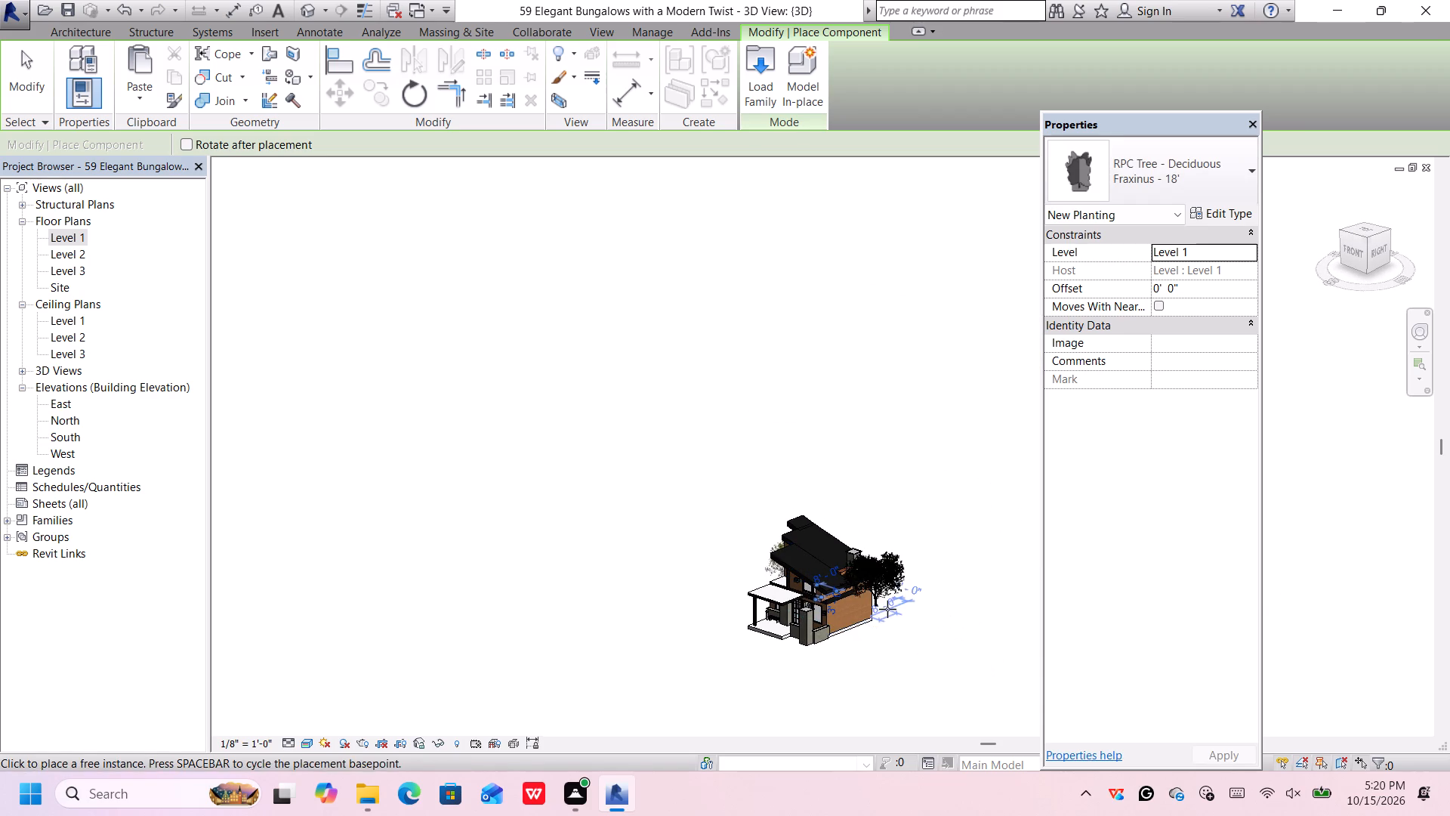
{"action": "scroll", "coordinate": [887, 609], "scroll_direction": "up", "scroll_amount": 15}
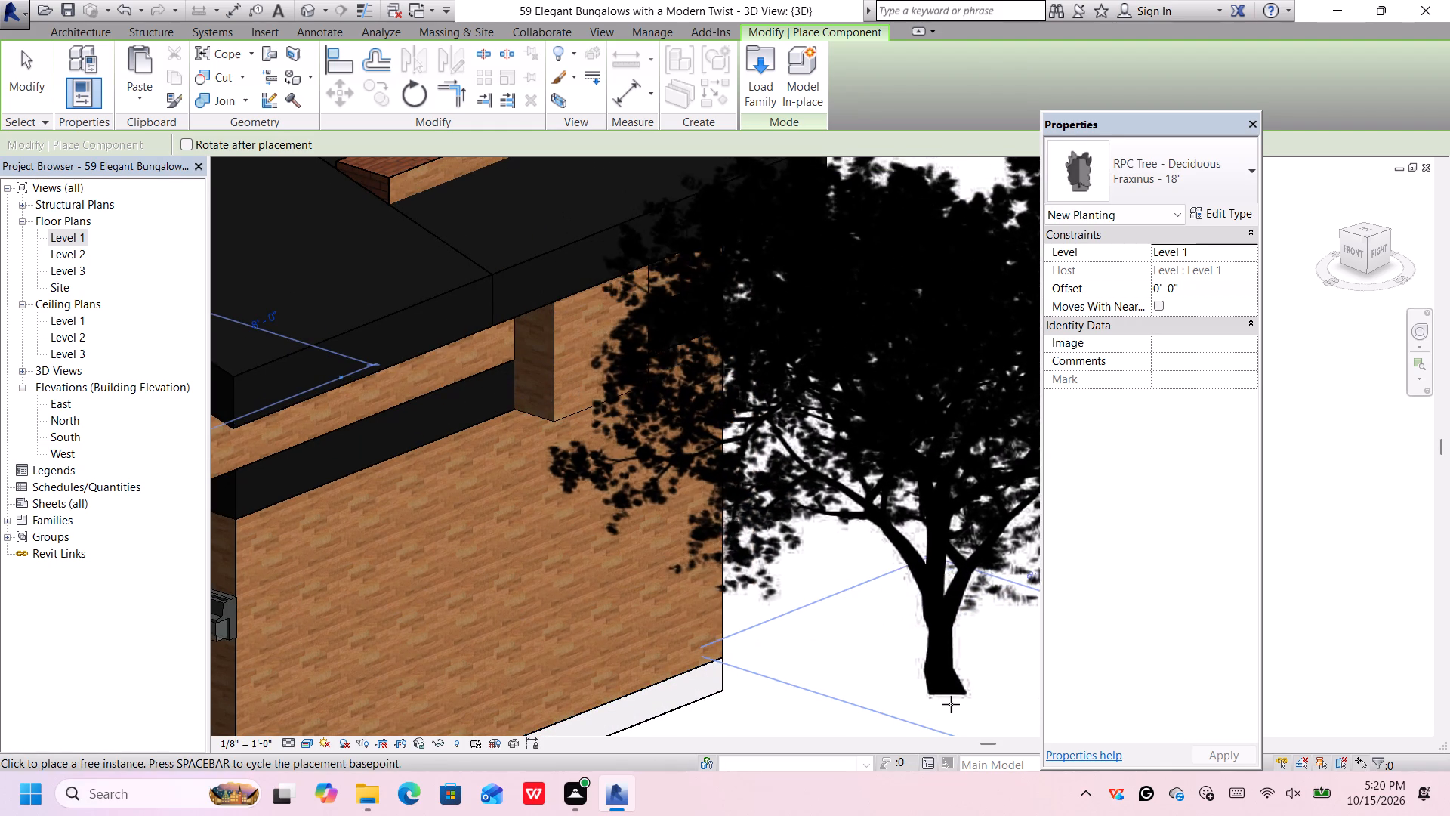
{"action": "left_click", "coordinate": [962, 713]}
{"action": "scroll", "coordinate": [934, 654], "scroll_direction": "down", "scroll_amount": 1}
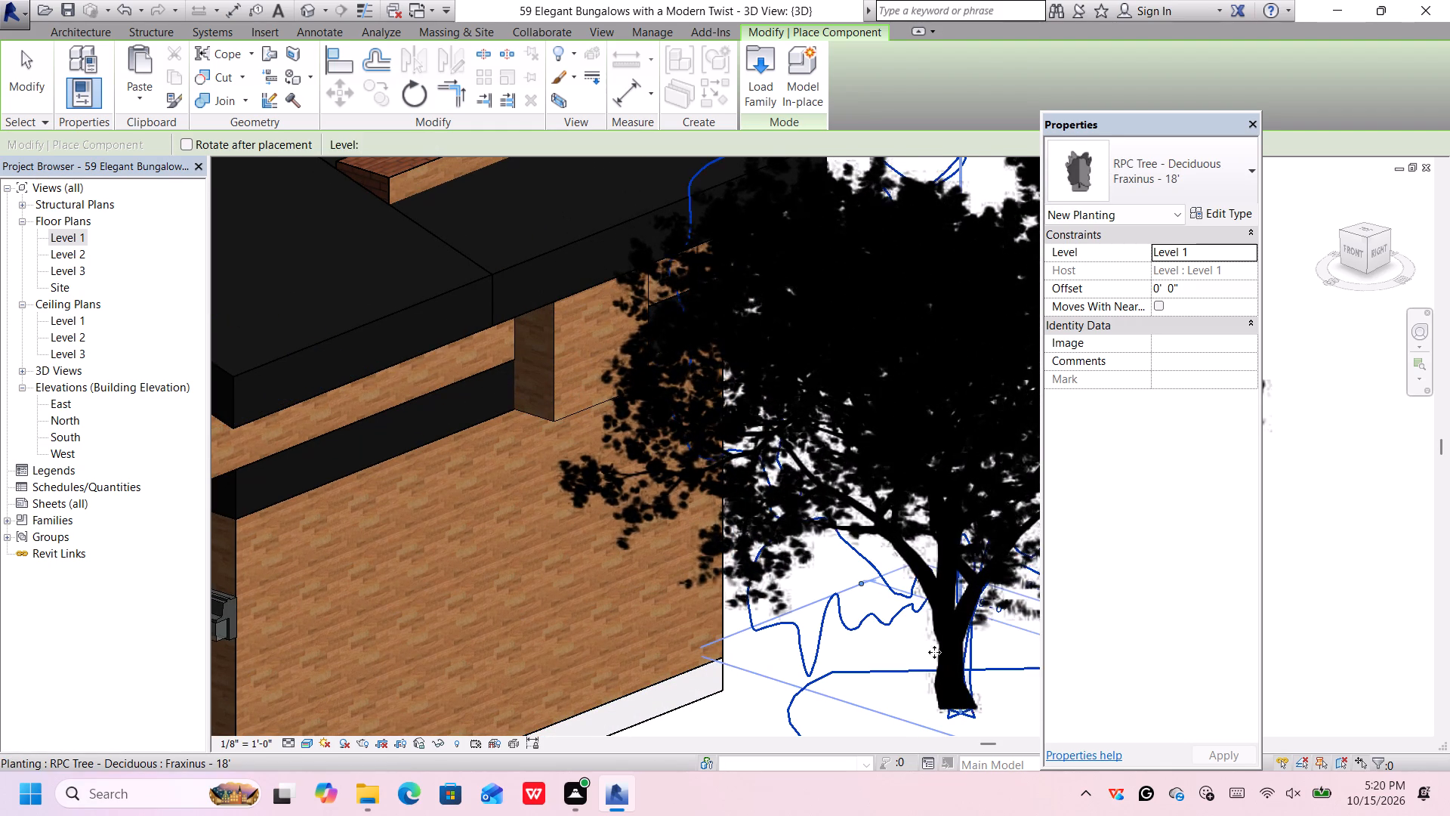
{"action": "scroll", "coordinate": [934, 652], "scroll_direction": "down", "scroll_amount": 16}
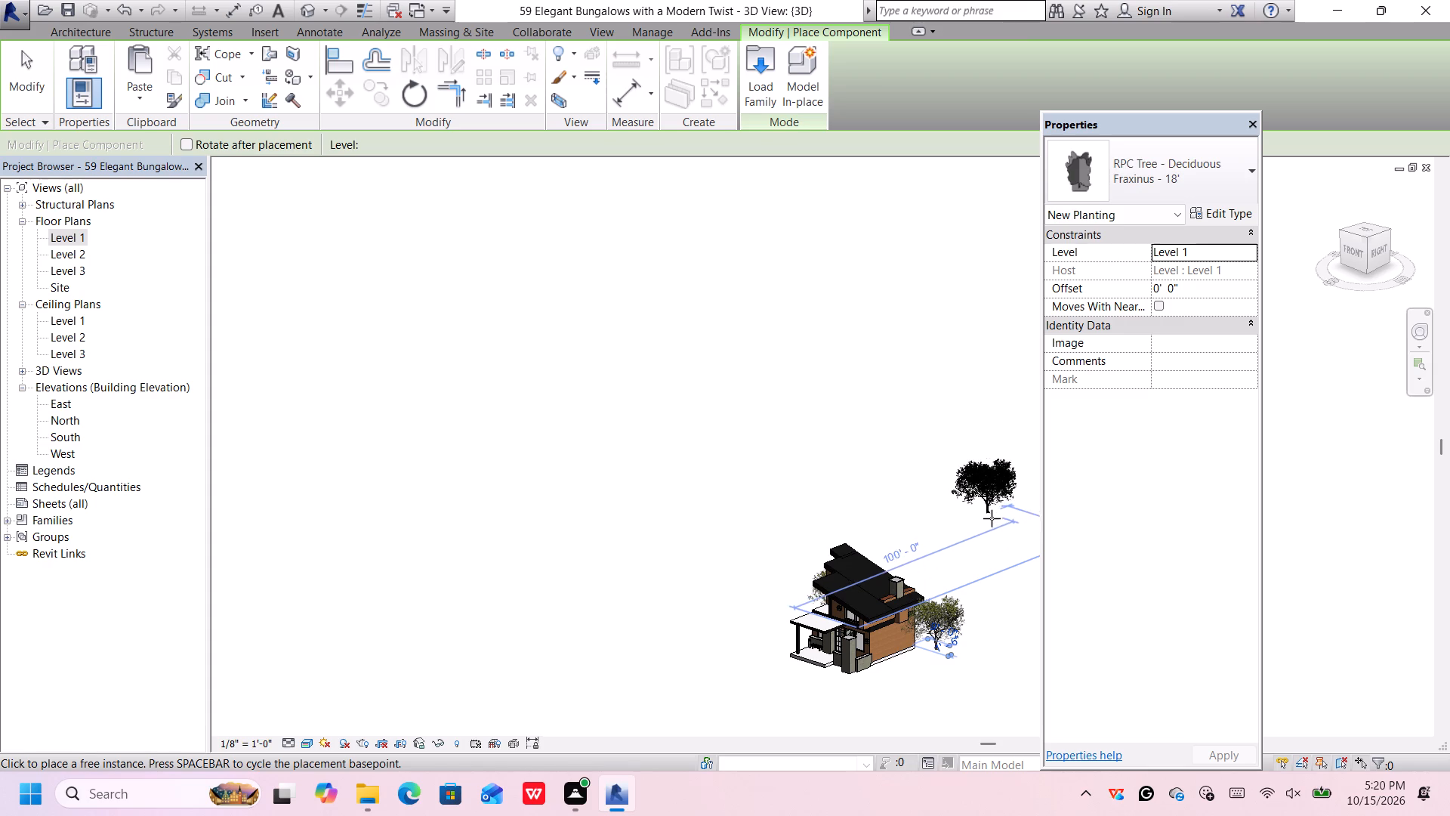
{"action": "key", "text": "Escape"}
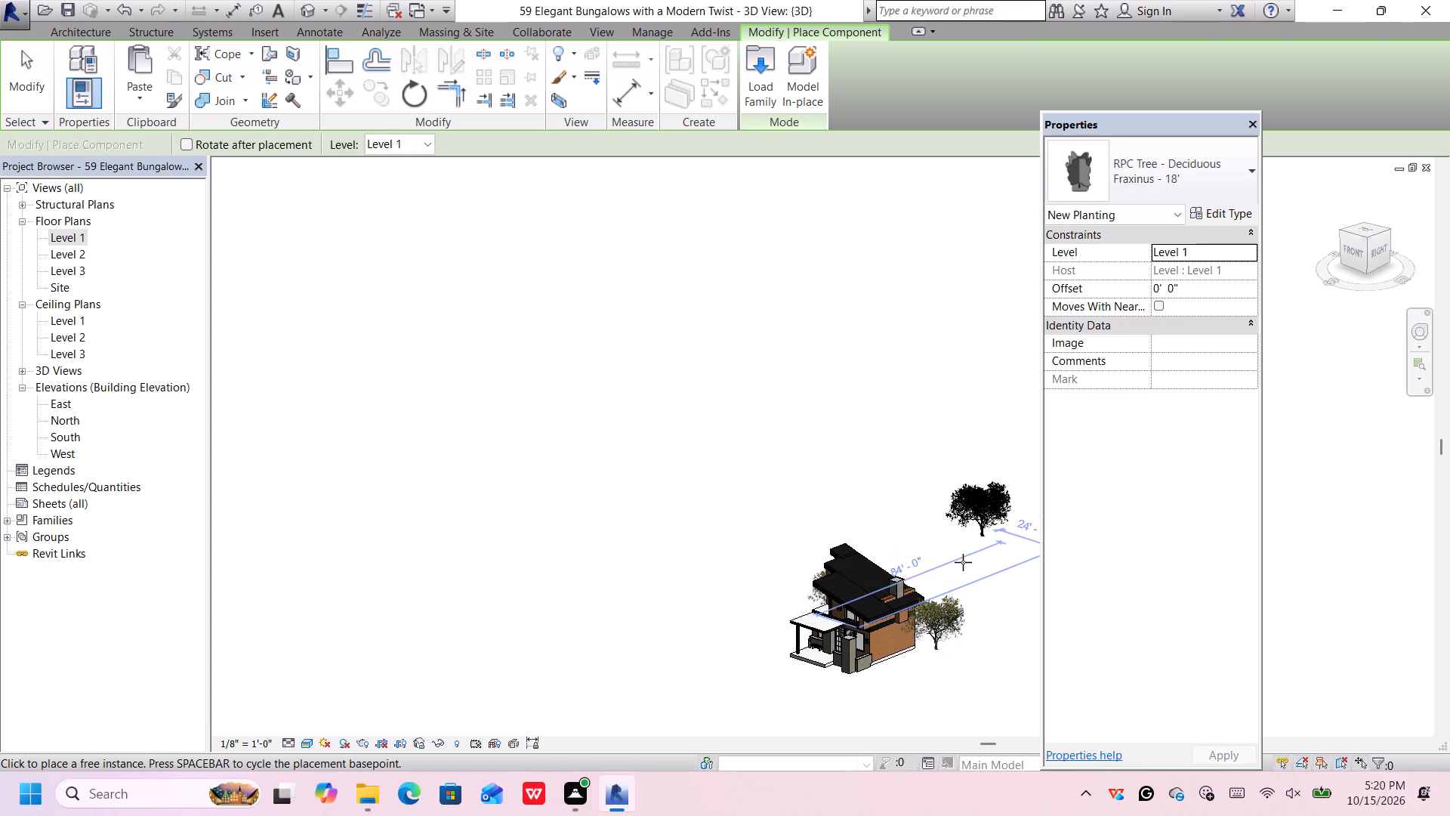
{"action": "key", "text": "Escape"}
Change the tree beside the house's right side wall to the Golden Chain - 18' type.
{"action": "scroll", "coordinate": [963, 562], "scroll_direction": "up", "scroll_amount": 1}
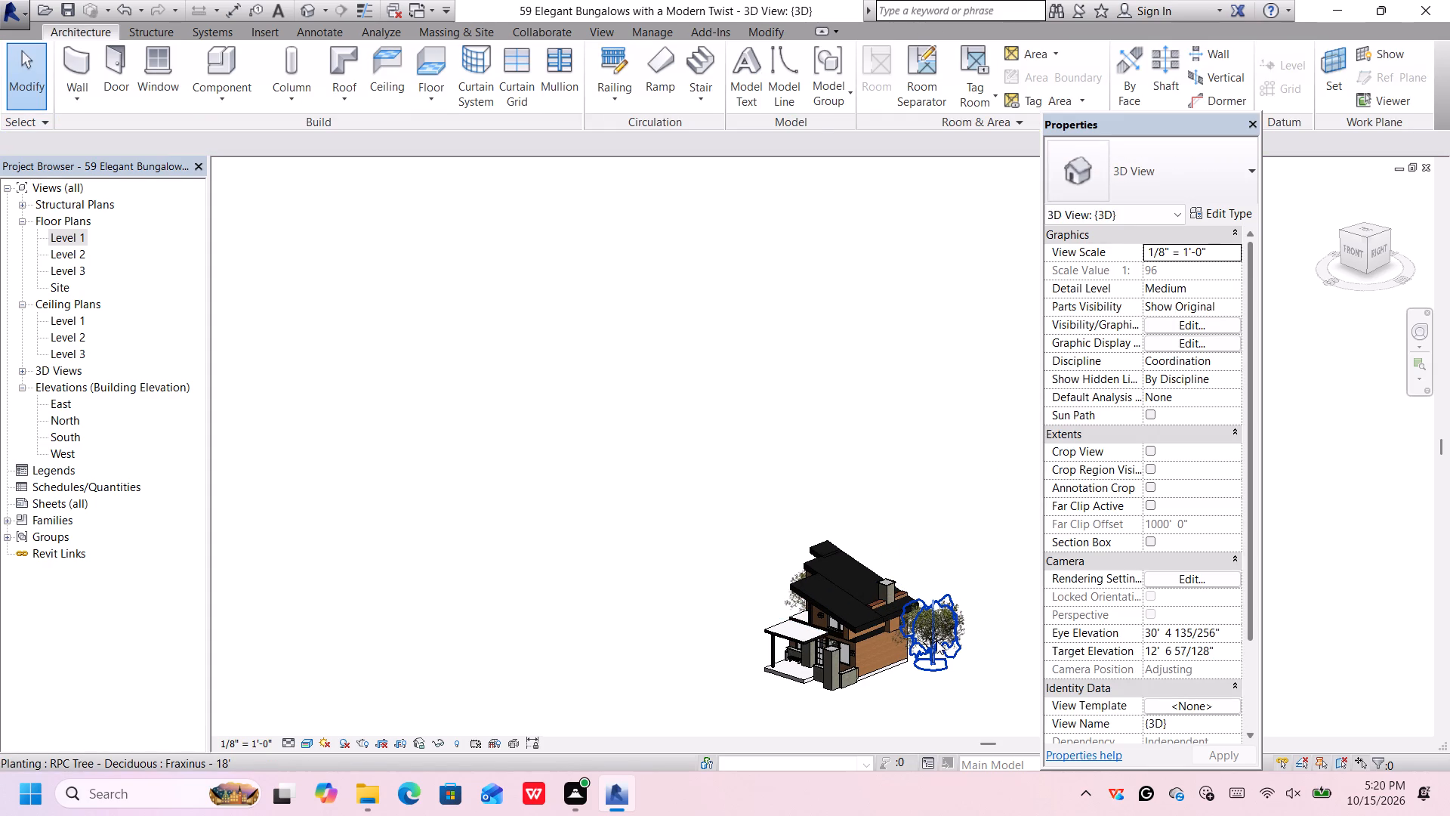
{"action": "left_click", "coordinate": [936, 641]}
{"action": "left_click", "coordinate": [1140, 184]}
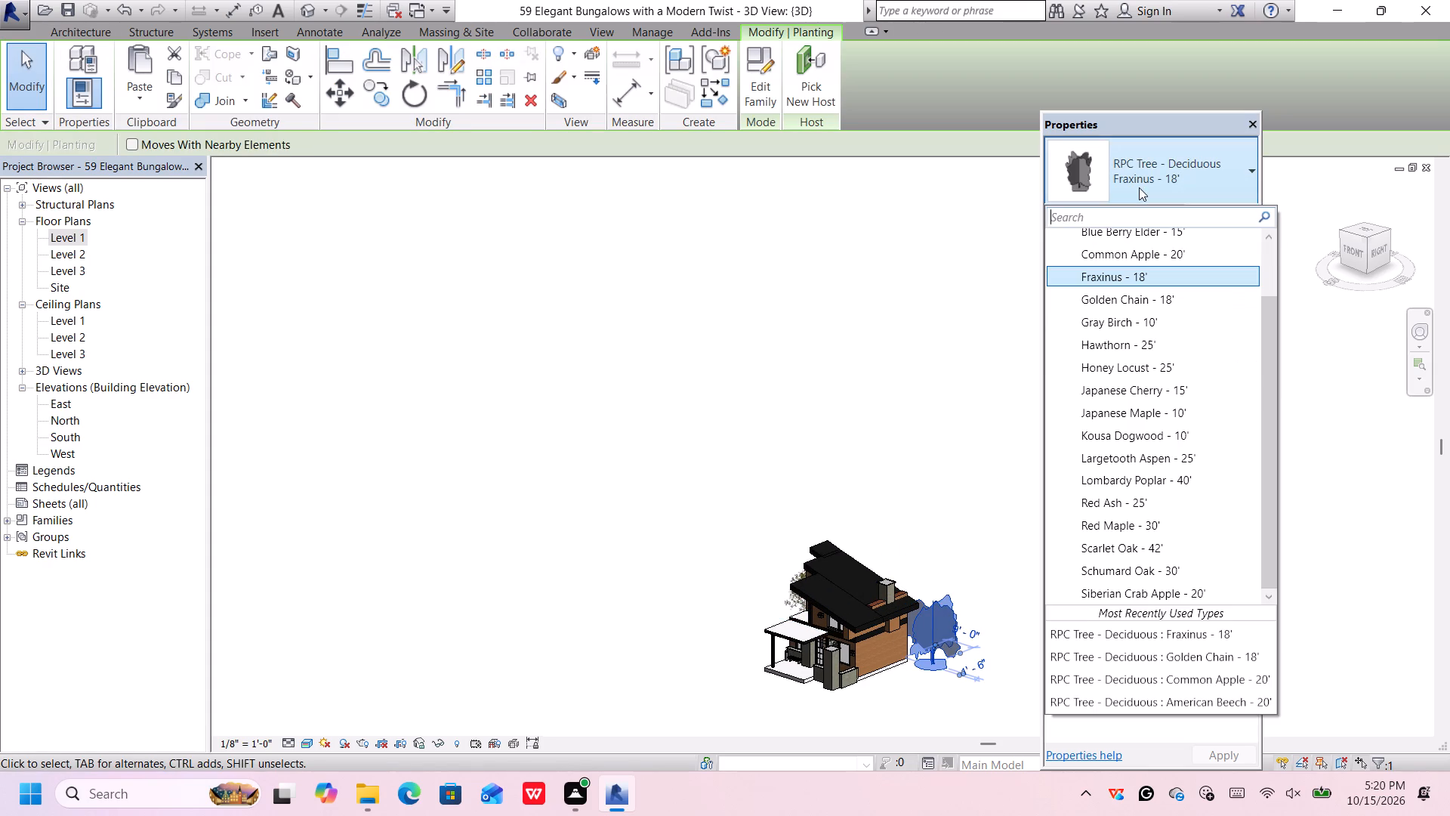
{"action": "left_click", "coordinate": [1129, 301]}
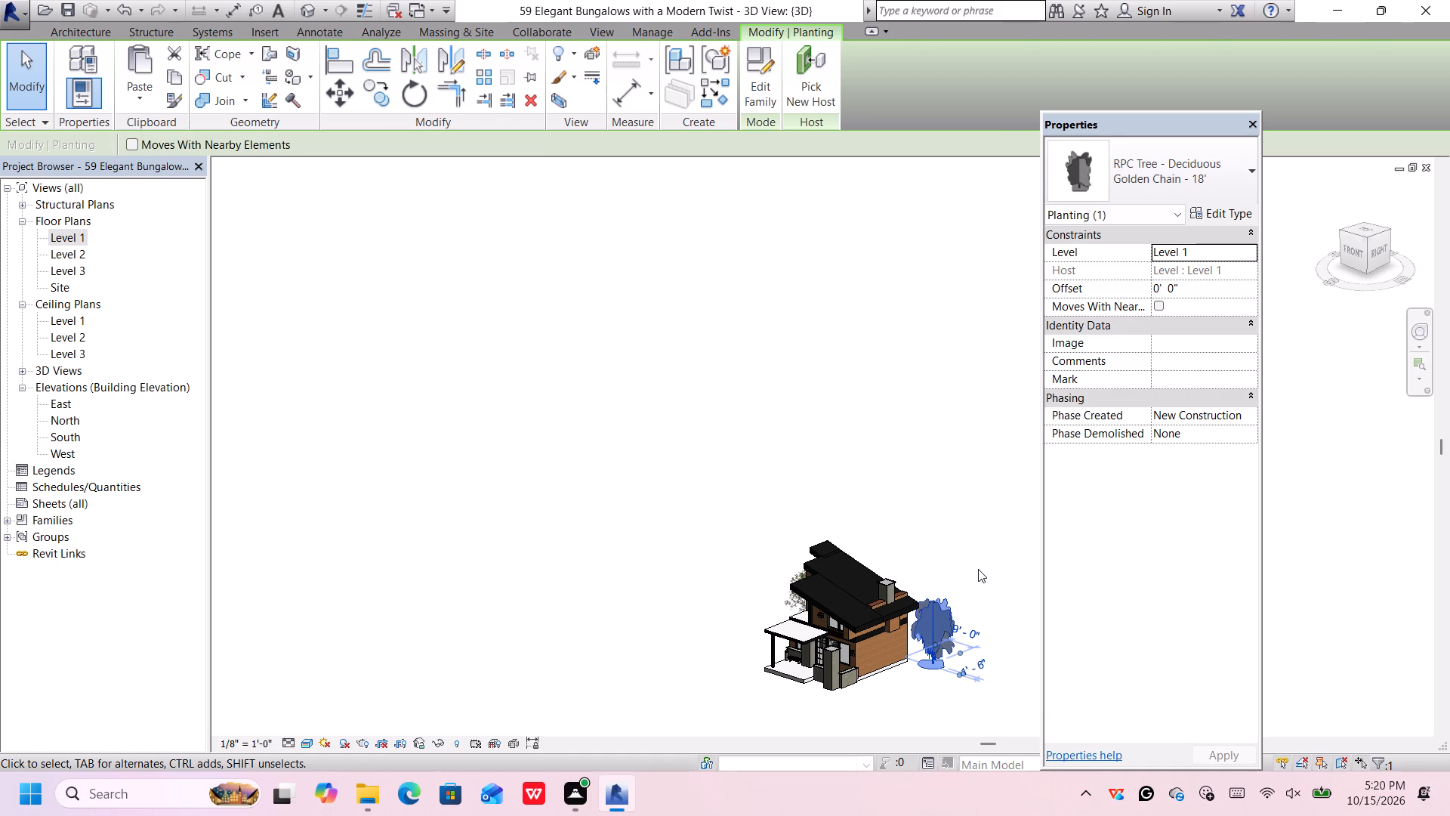
{"action": "left_click", "coordinate": [977, 569]}
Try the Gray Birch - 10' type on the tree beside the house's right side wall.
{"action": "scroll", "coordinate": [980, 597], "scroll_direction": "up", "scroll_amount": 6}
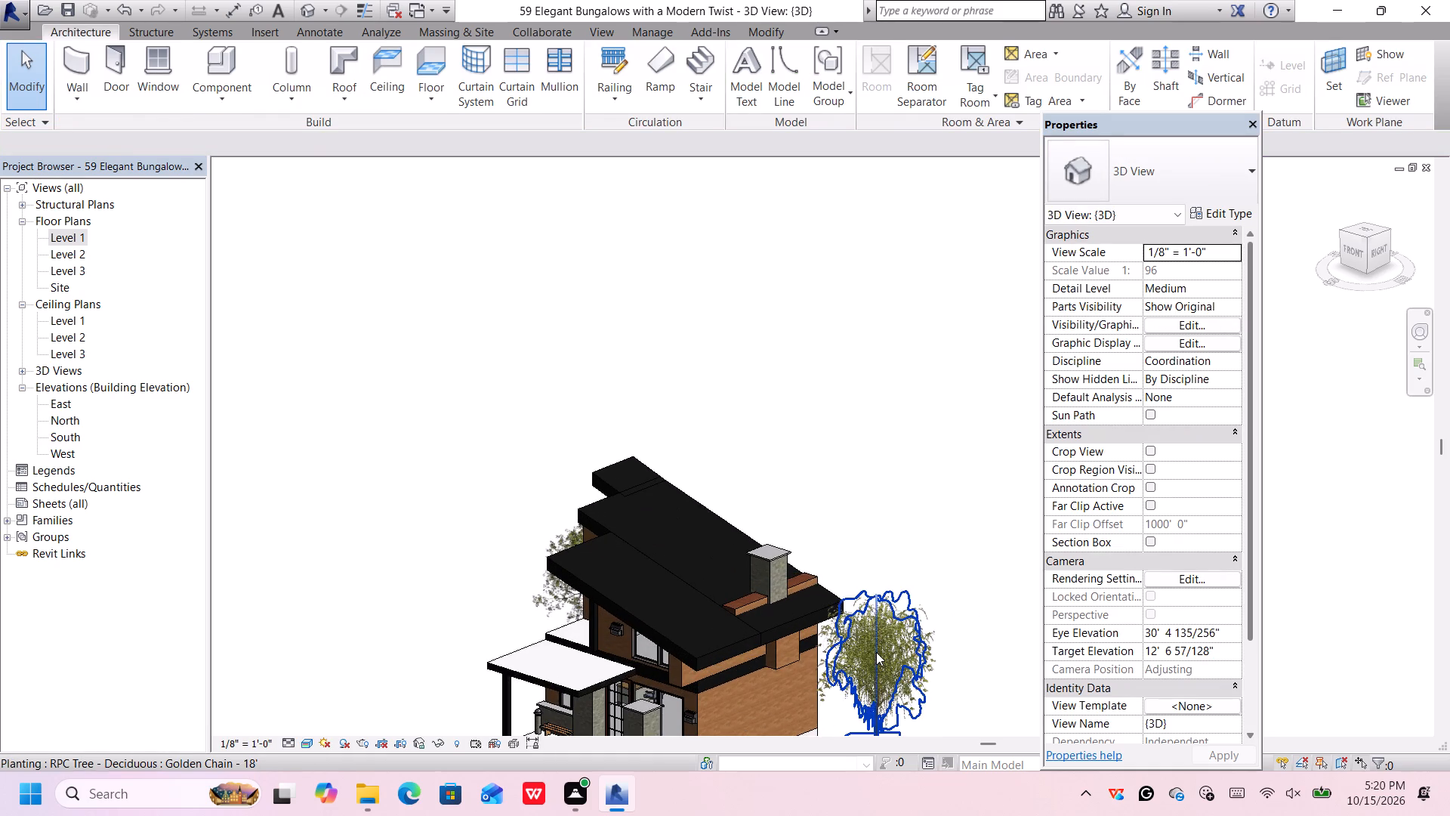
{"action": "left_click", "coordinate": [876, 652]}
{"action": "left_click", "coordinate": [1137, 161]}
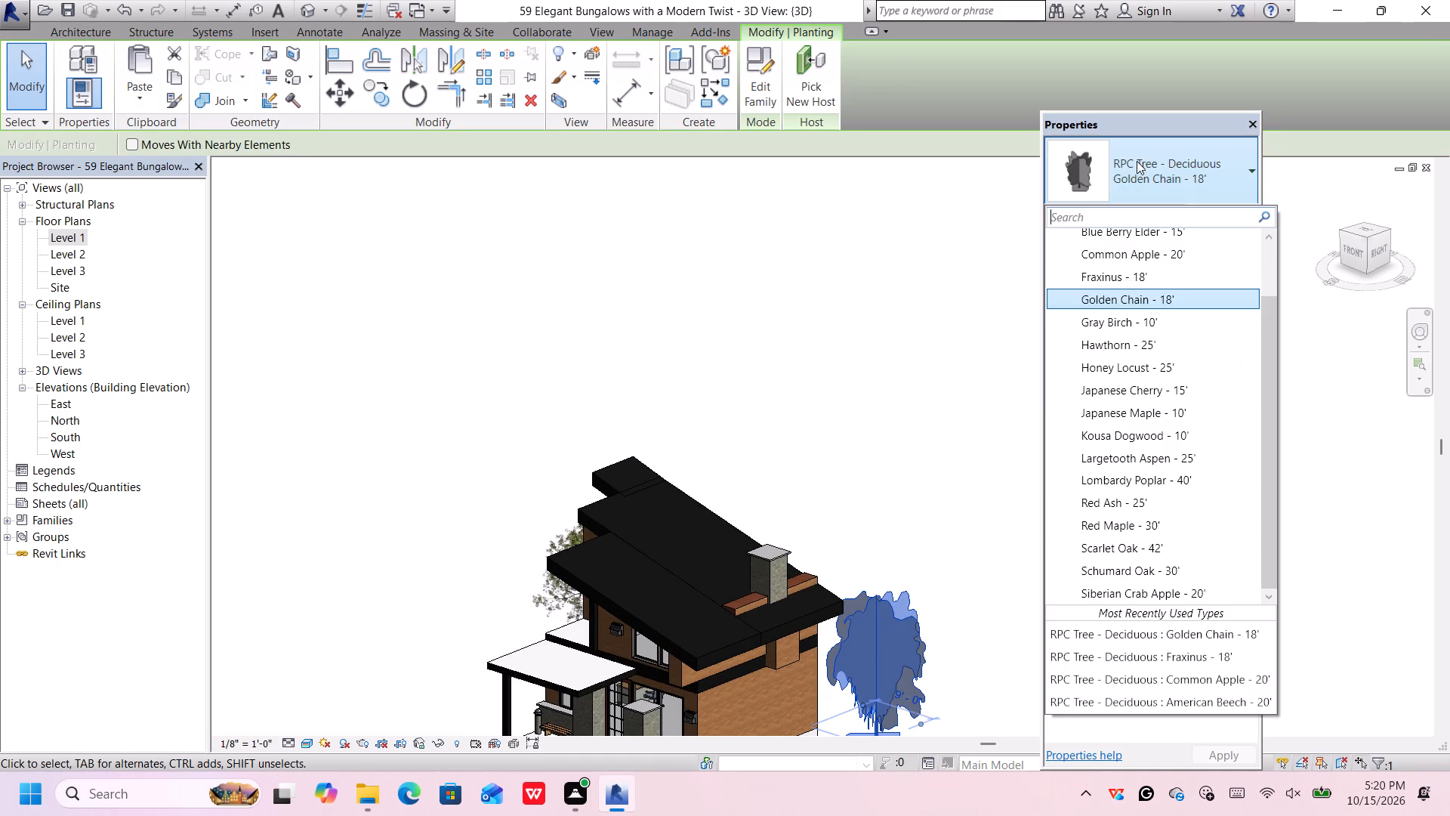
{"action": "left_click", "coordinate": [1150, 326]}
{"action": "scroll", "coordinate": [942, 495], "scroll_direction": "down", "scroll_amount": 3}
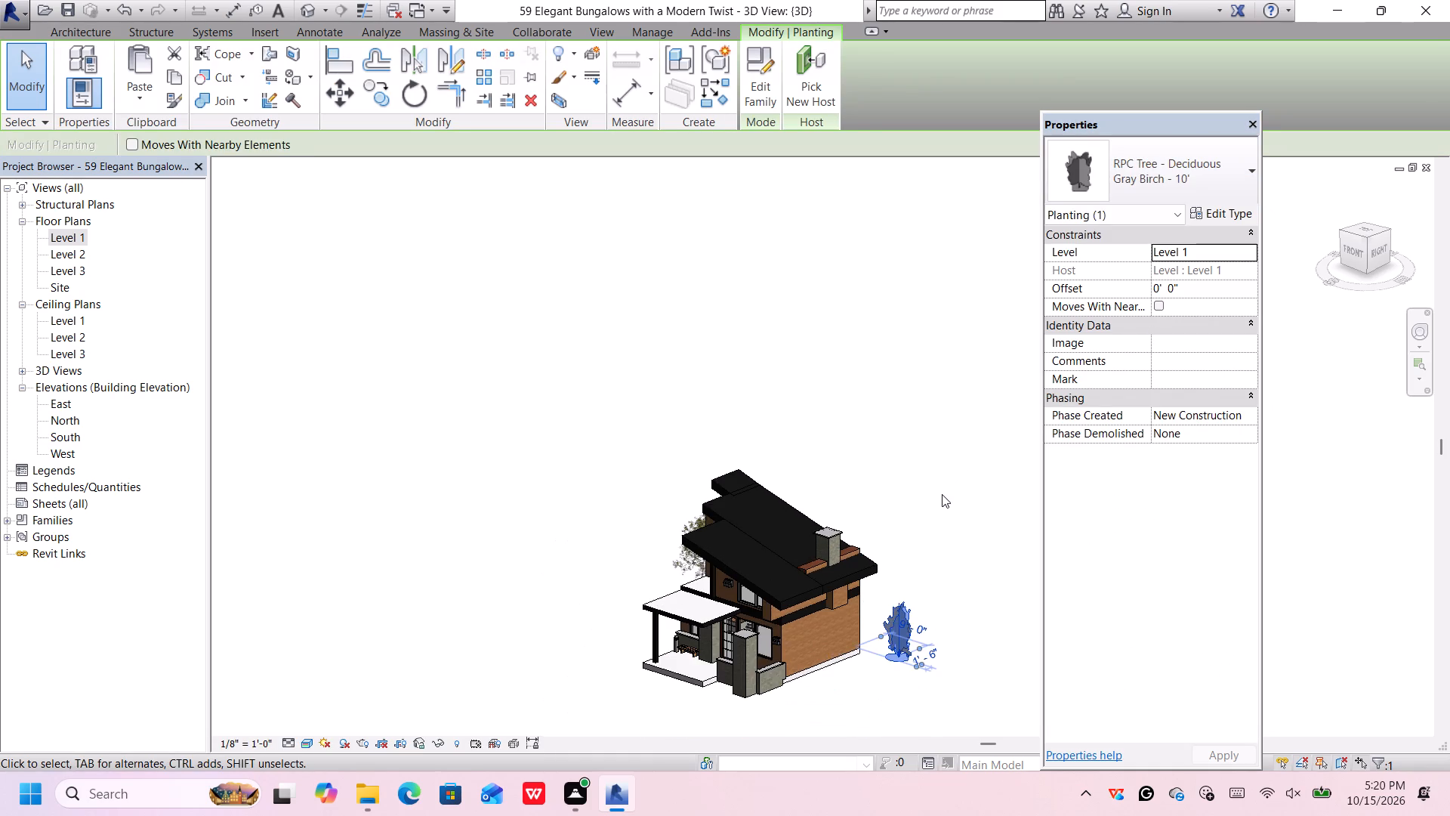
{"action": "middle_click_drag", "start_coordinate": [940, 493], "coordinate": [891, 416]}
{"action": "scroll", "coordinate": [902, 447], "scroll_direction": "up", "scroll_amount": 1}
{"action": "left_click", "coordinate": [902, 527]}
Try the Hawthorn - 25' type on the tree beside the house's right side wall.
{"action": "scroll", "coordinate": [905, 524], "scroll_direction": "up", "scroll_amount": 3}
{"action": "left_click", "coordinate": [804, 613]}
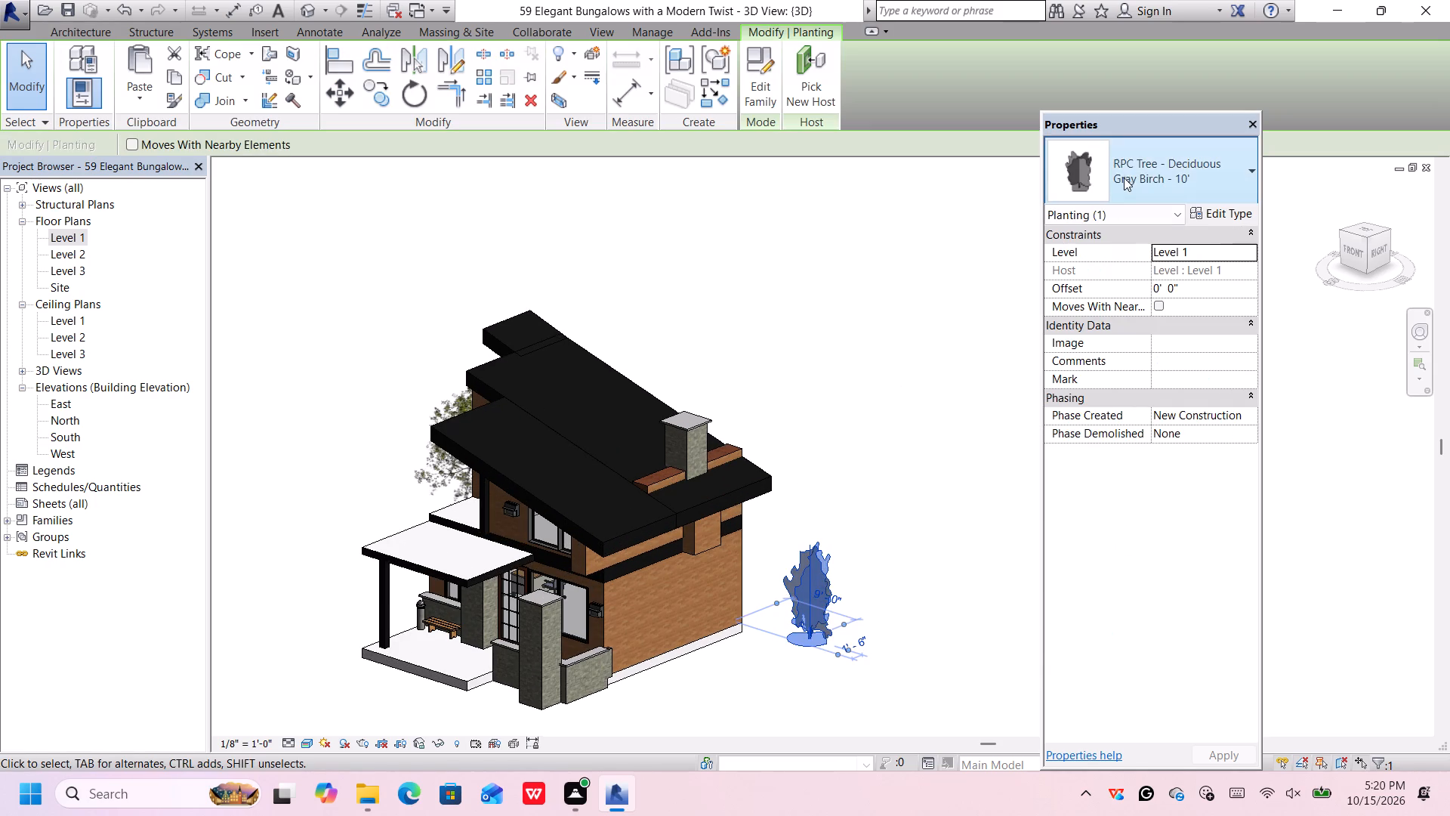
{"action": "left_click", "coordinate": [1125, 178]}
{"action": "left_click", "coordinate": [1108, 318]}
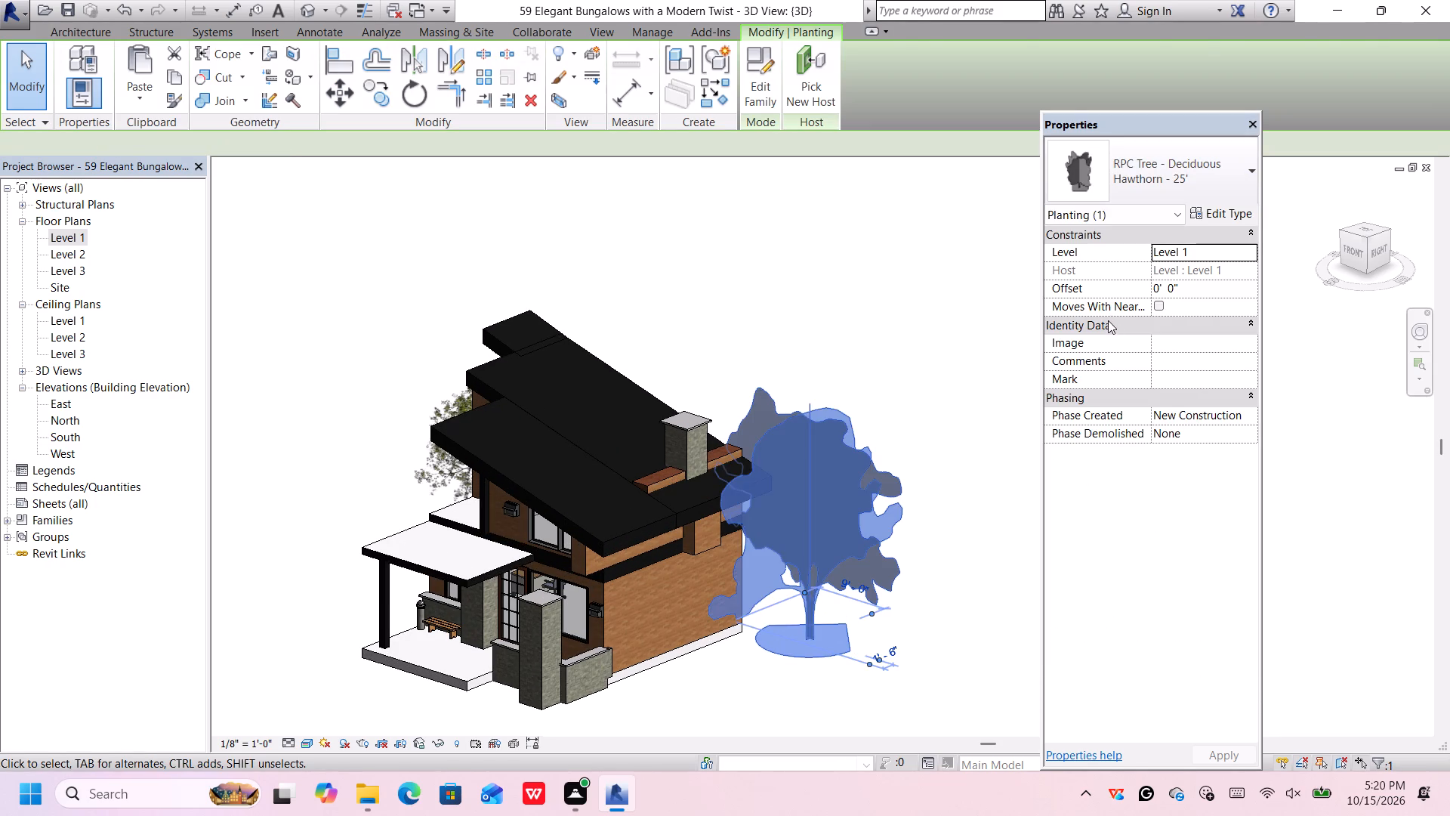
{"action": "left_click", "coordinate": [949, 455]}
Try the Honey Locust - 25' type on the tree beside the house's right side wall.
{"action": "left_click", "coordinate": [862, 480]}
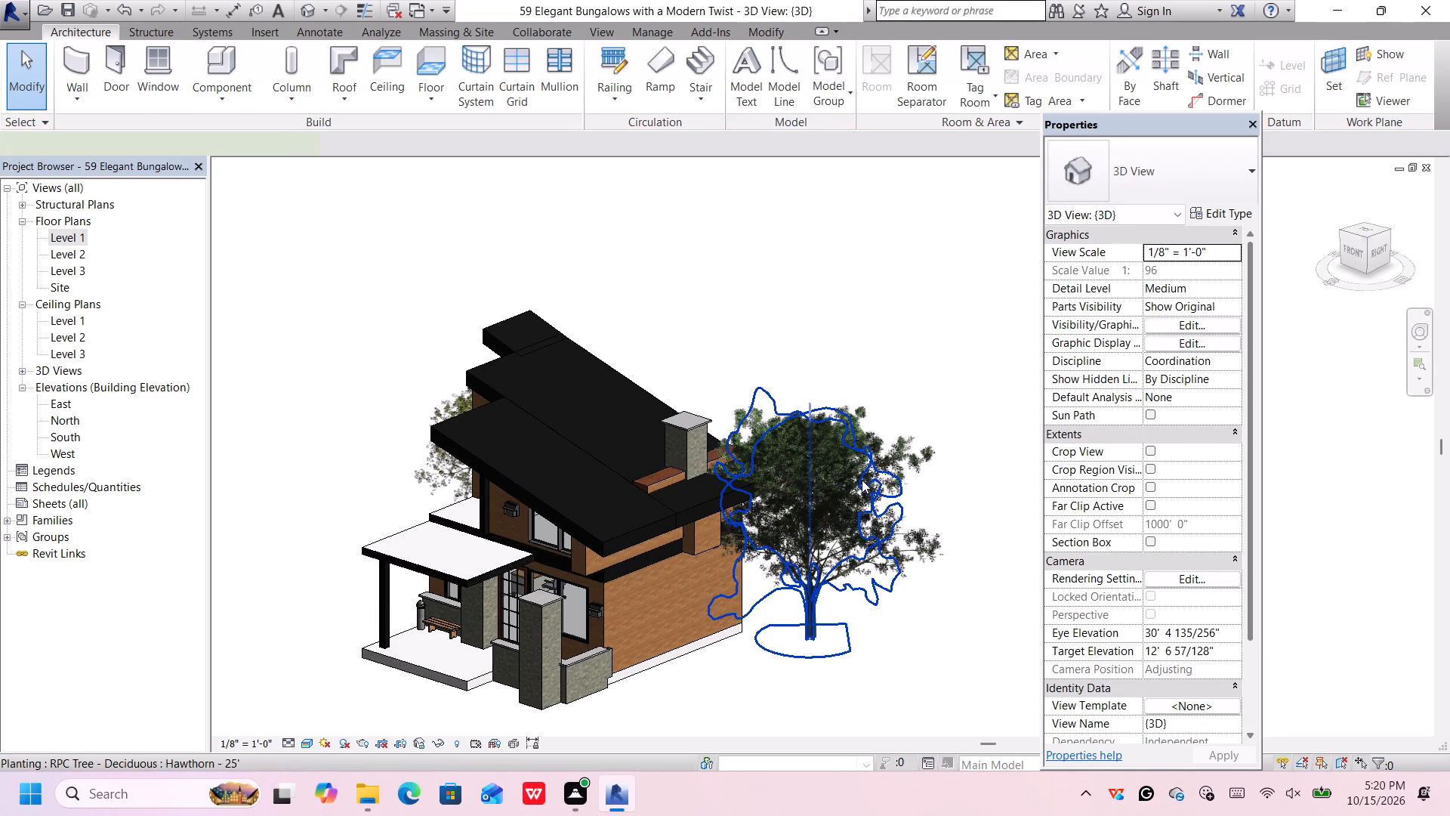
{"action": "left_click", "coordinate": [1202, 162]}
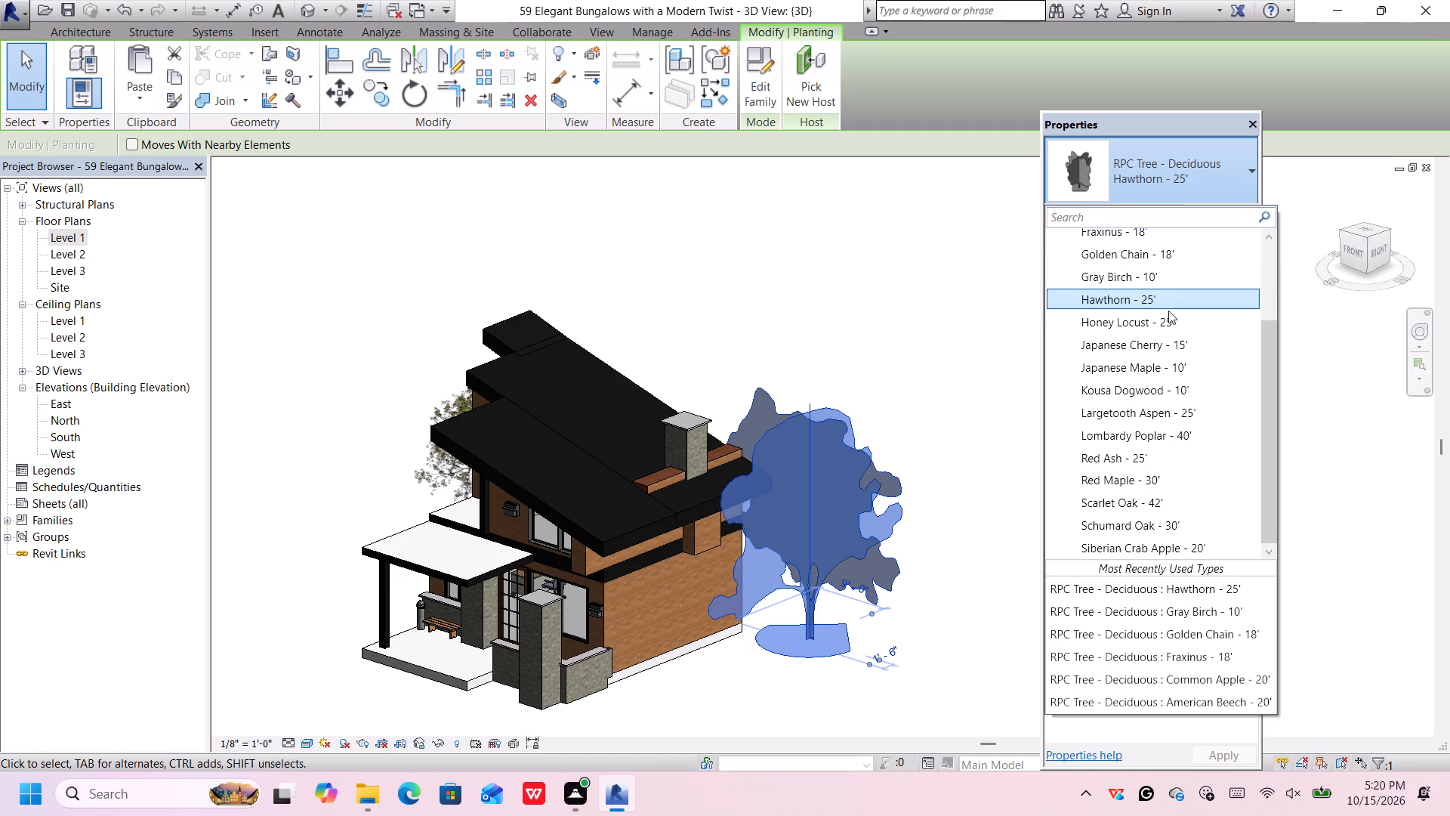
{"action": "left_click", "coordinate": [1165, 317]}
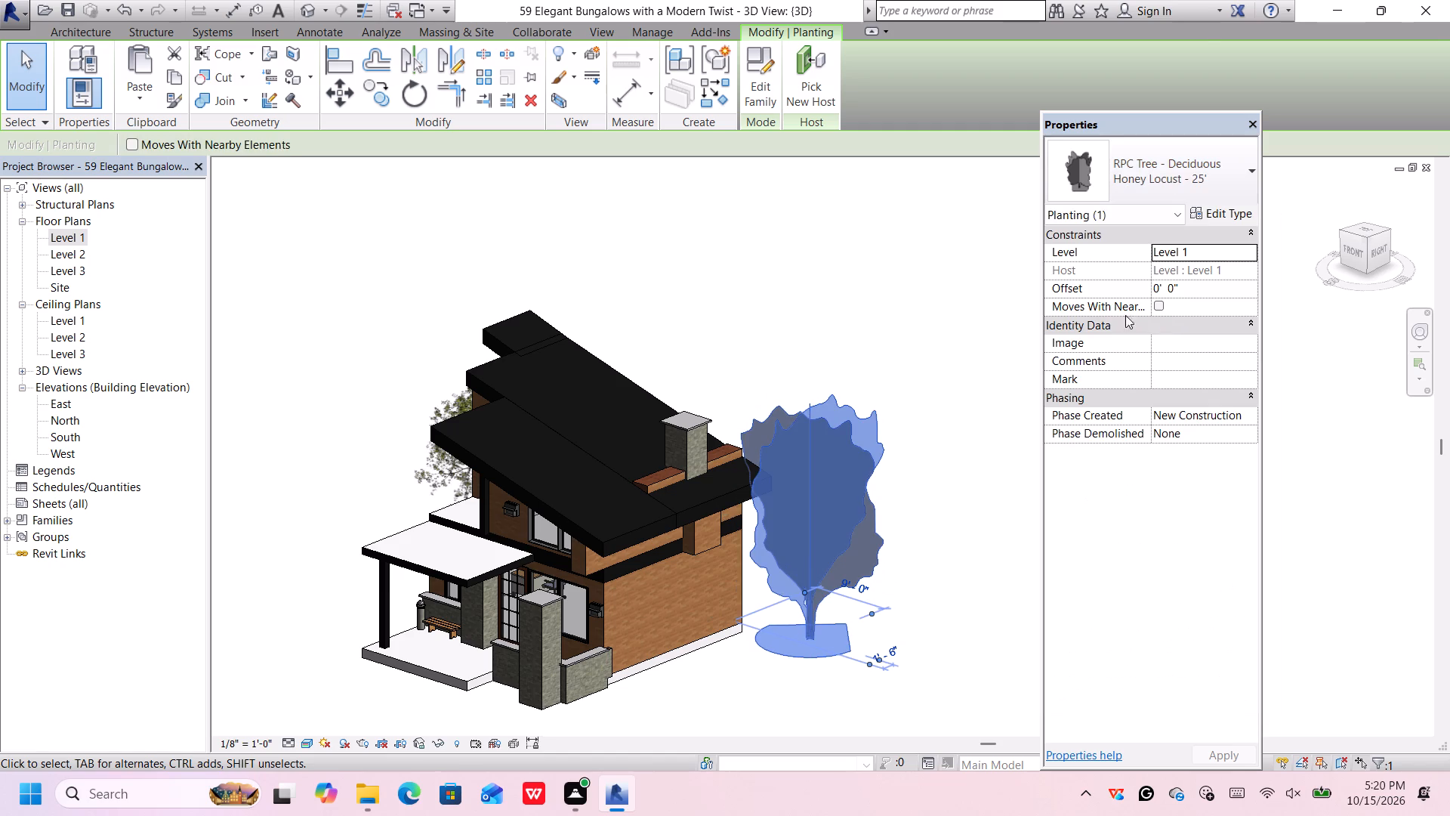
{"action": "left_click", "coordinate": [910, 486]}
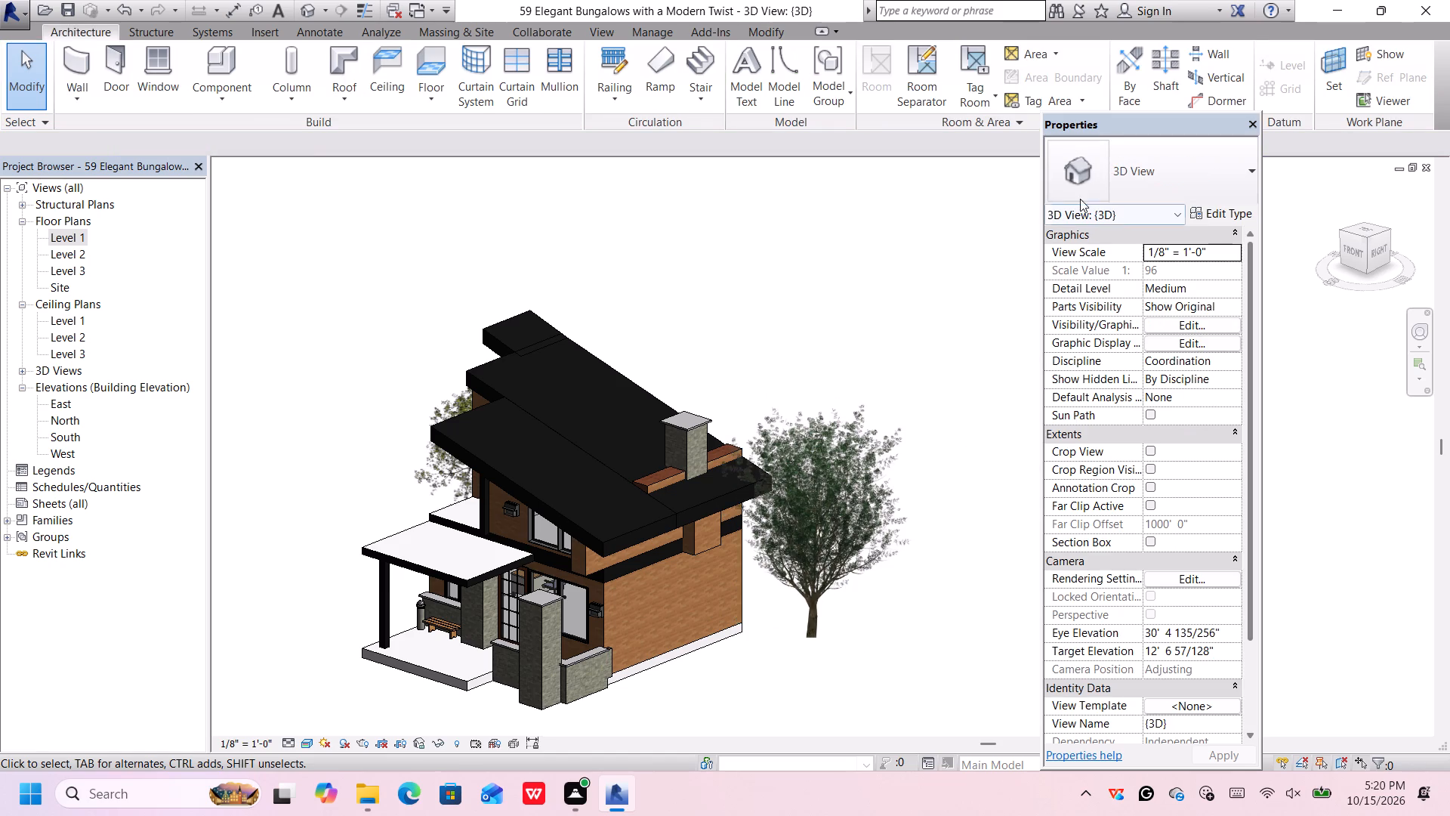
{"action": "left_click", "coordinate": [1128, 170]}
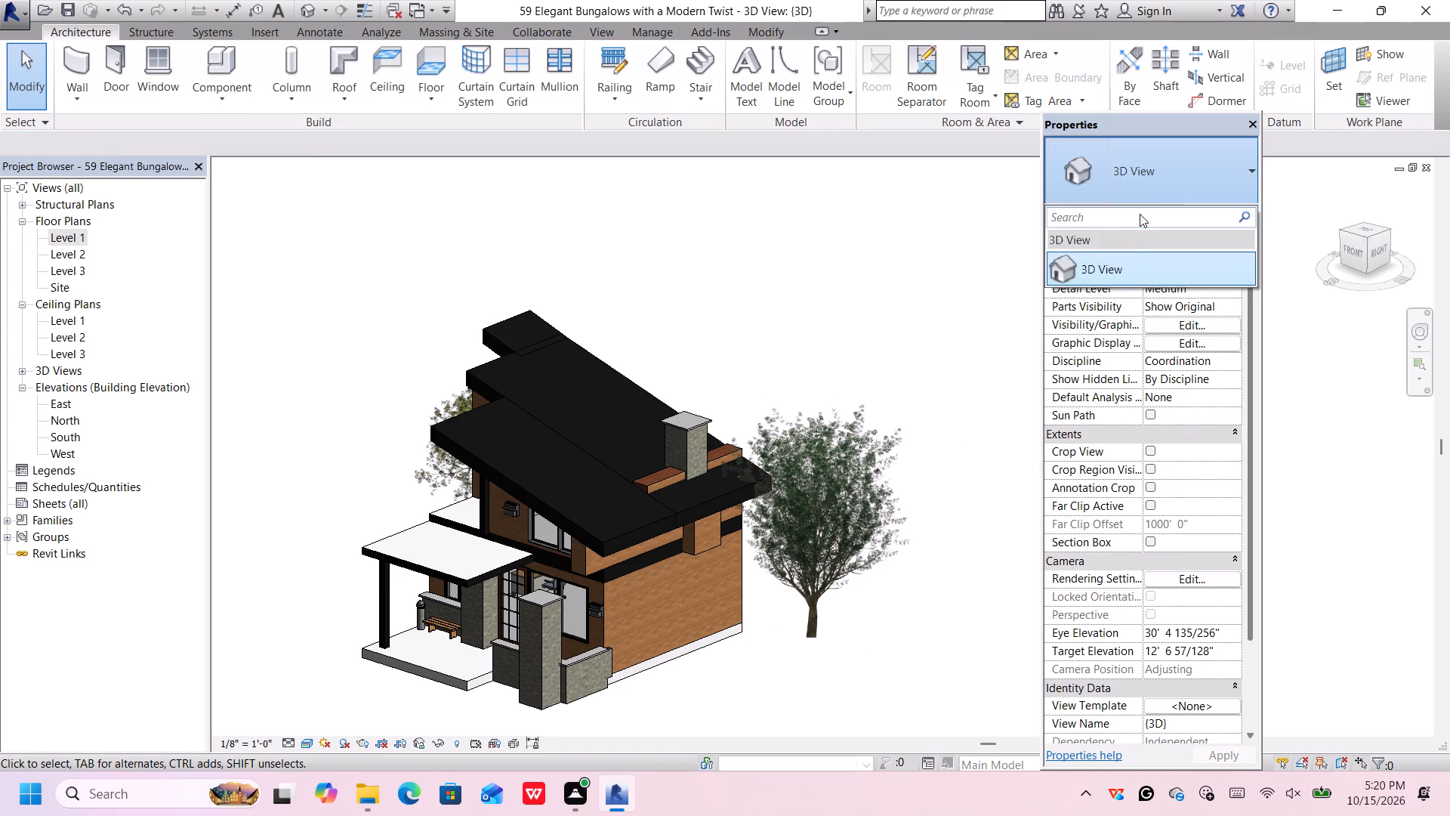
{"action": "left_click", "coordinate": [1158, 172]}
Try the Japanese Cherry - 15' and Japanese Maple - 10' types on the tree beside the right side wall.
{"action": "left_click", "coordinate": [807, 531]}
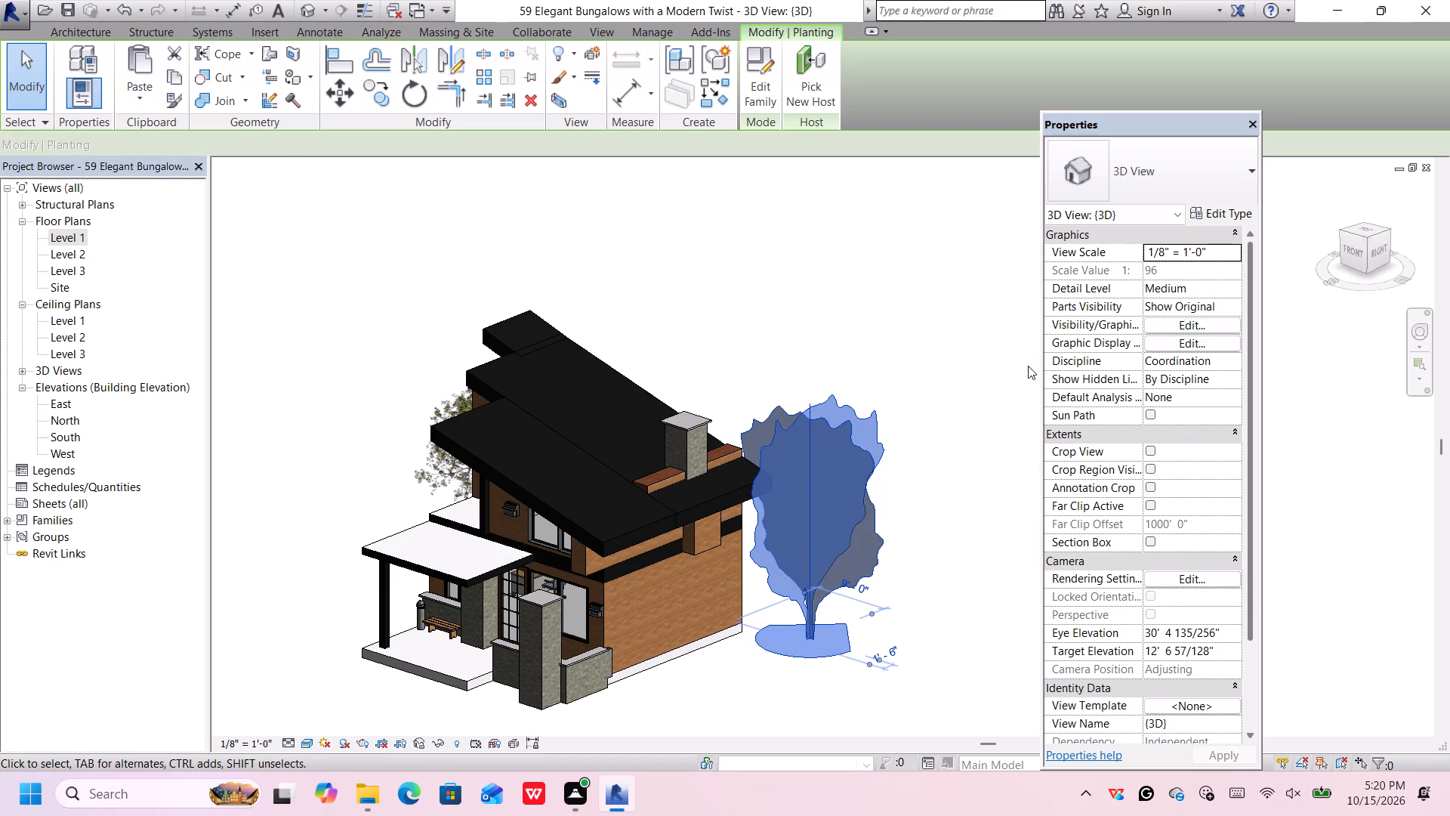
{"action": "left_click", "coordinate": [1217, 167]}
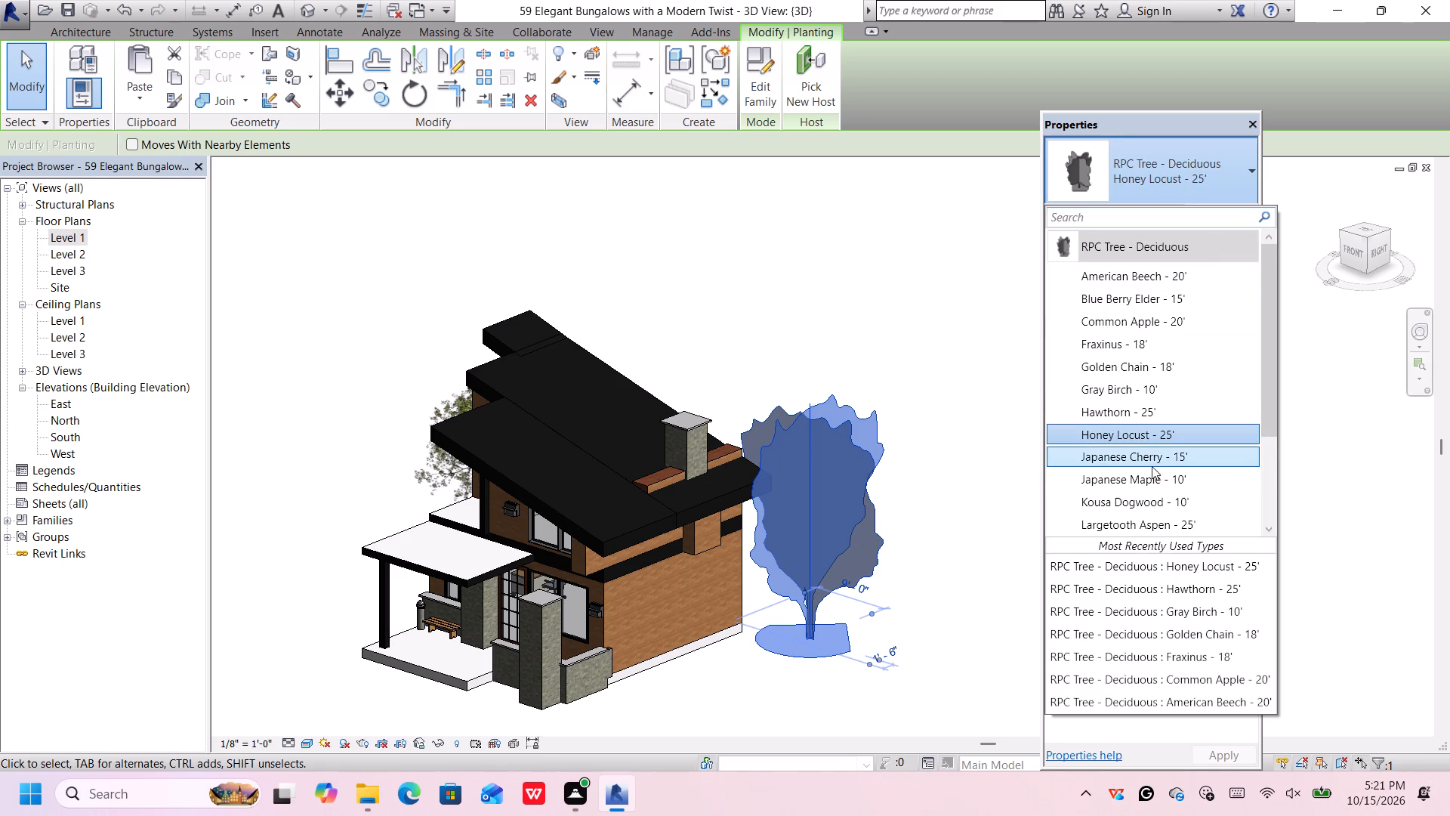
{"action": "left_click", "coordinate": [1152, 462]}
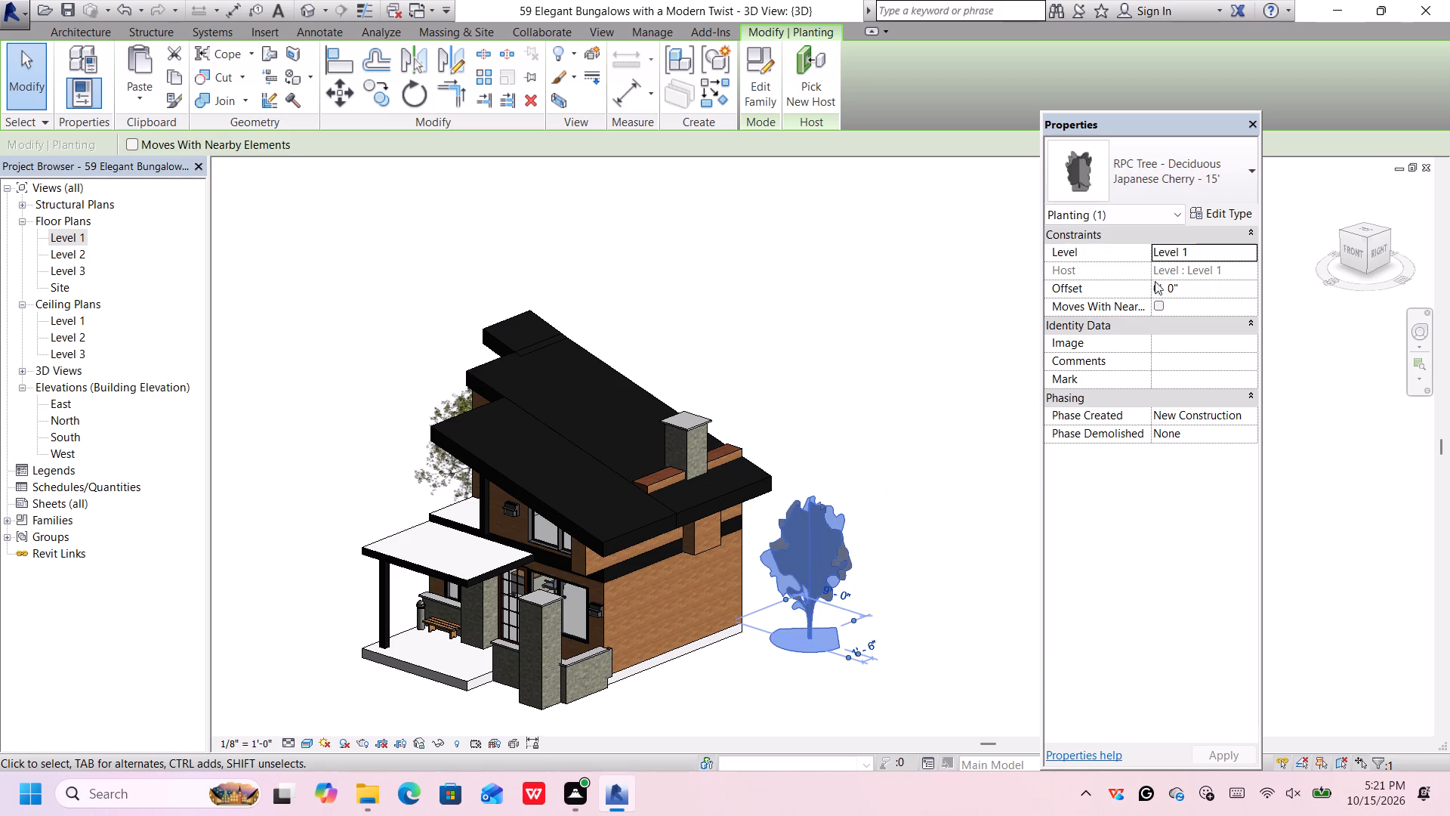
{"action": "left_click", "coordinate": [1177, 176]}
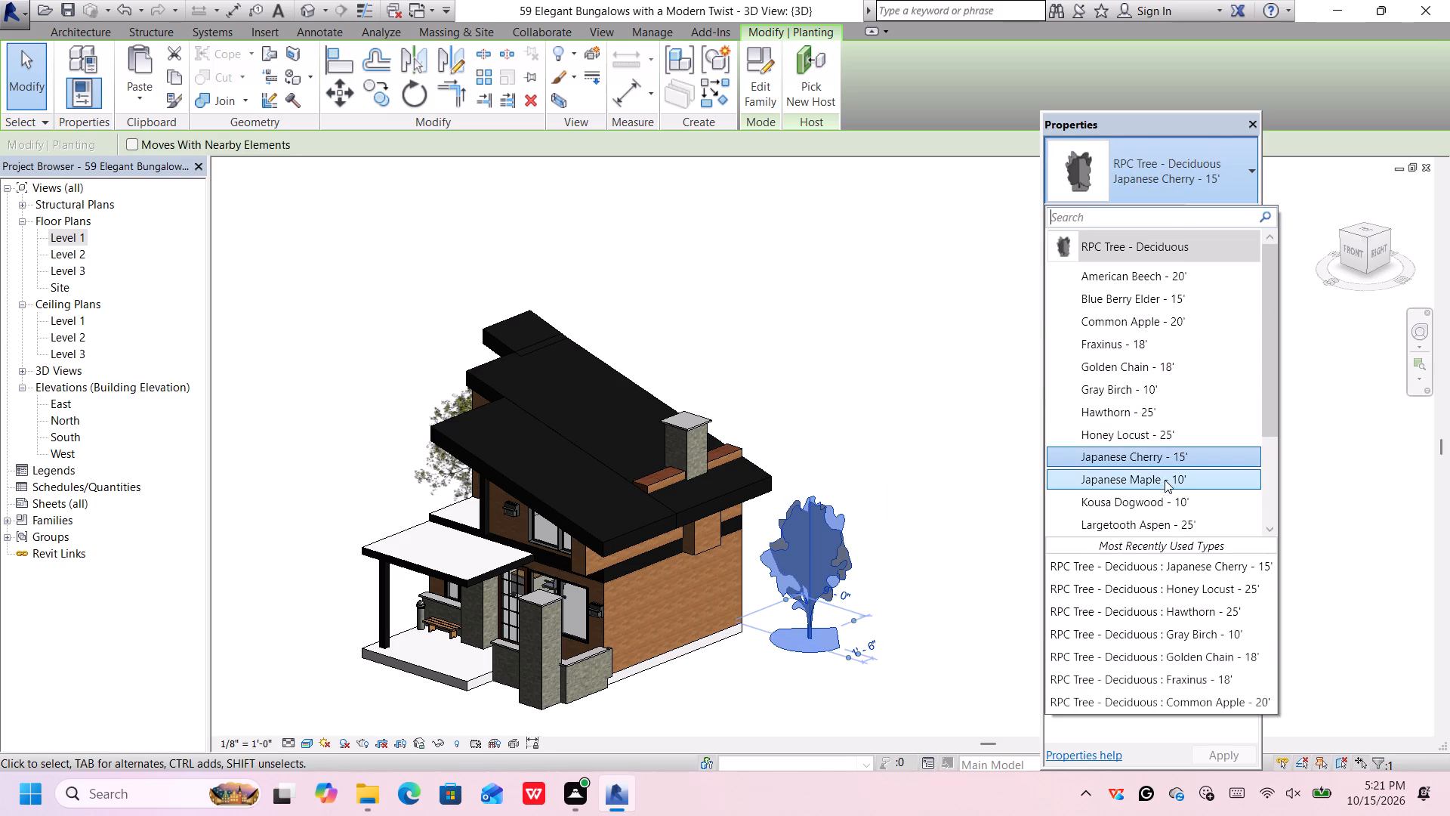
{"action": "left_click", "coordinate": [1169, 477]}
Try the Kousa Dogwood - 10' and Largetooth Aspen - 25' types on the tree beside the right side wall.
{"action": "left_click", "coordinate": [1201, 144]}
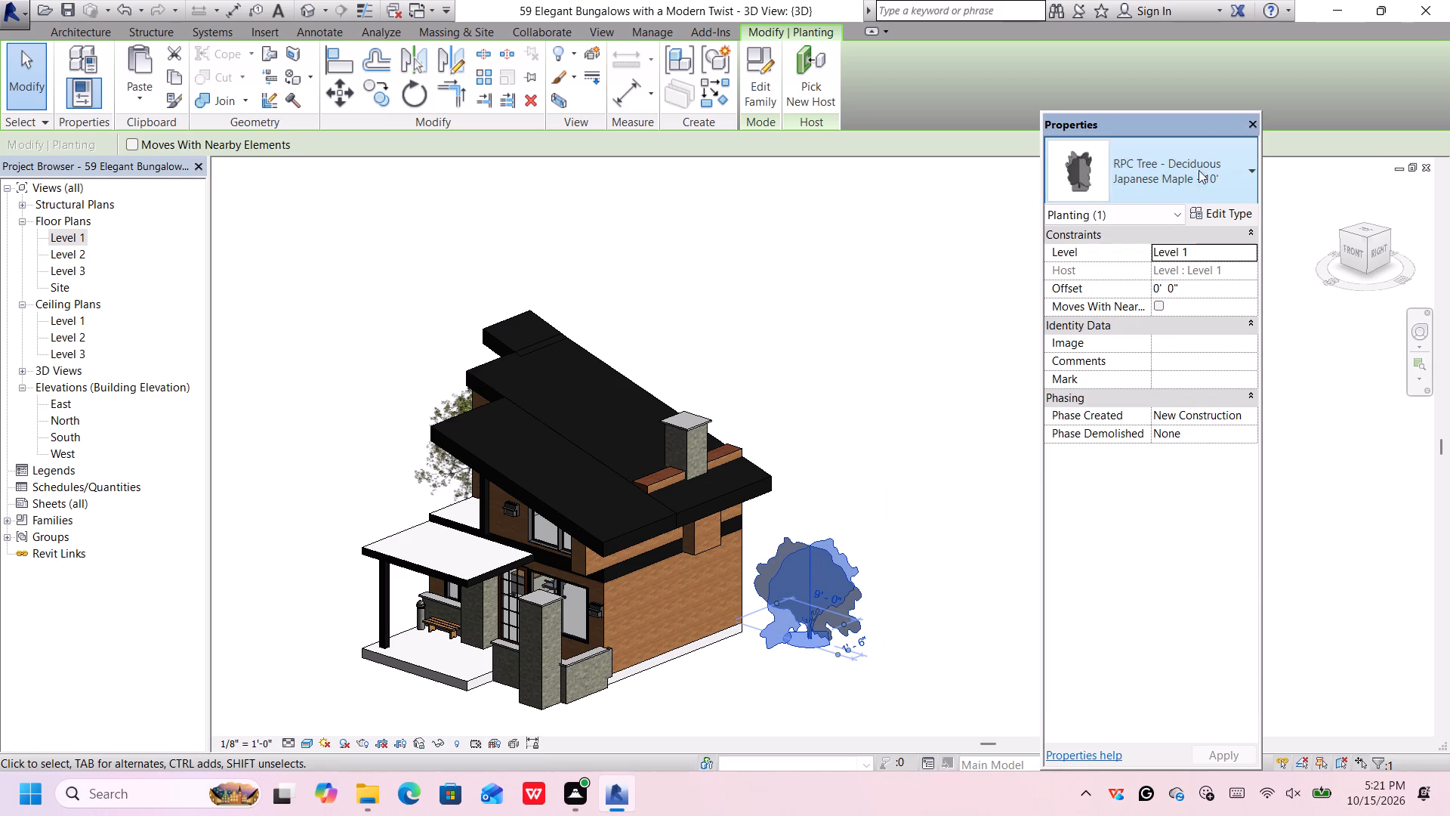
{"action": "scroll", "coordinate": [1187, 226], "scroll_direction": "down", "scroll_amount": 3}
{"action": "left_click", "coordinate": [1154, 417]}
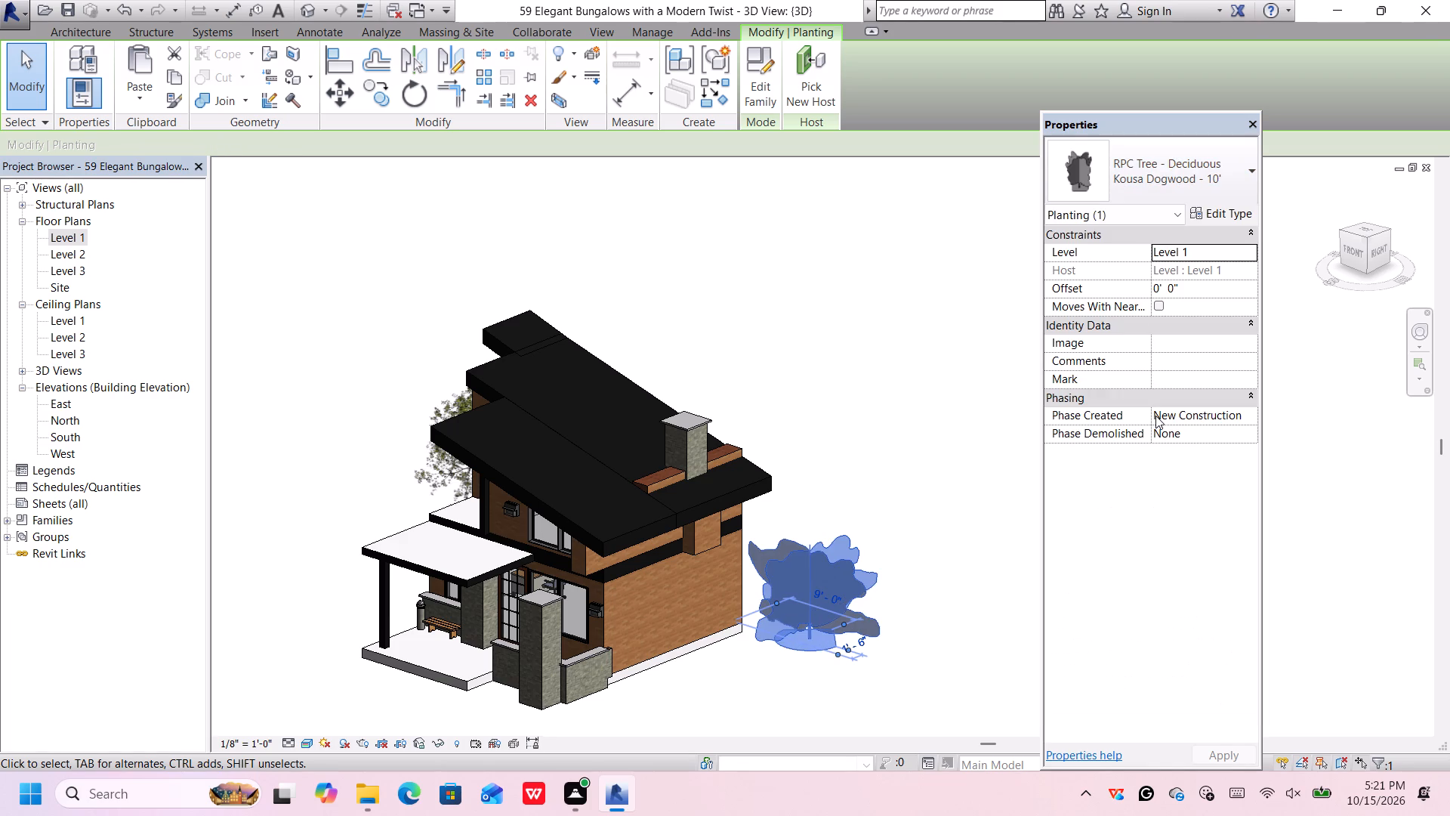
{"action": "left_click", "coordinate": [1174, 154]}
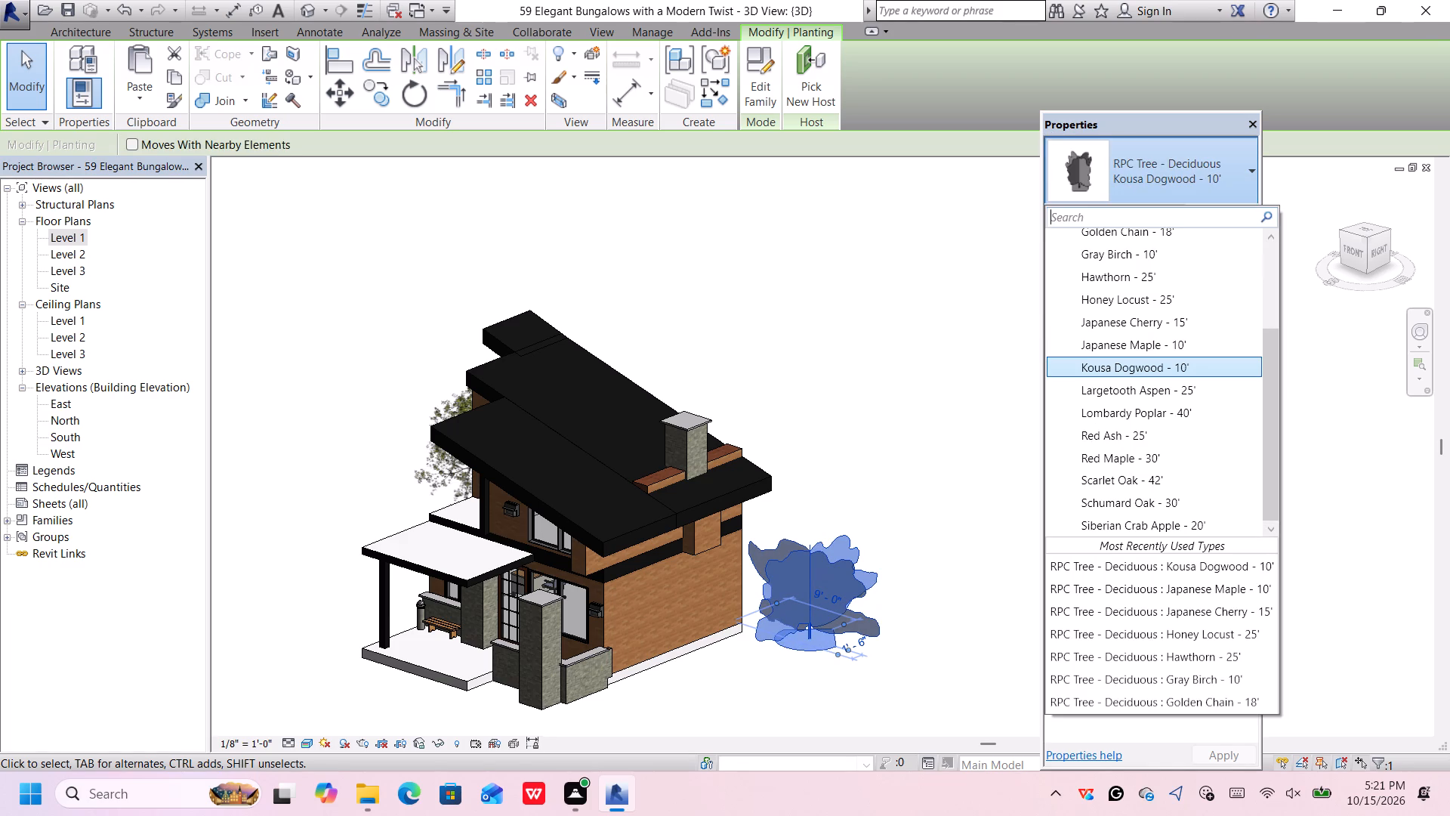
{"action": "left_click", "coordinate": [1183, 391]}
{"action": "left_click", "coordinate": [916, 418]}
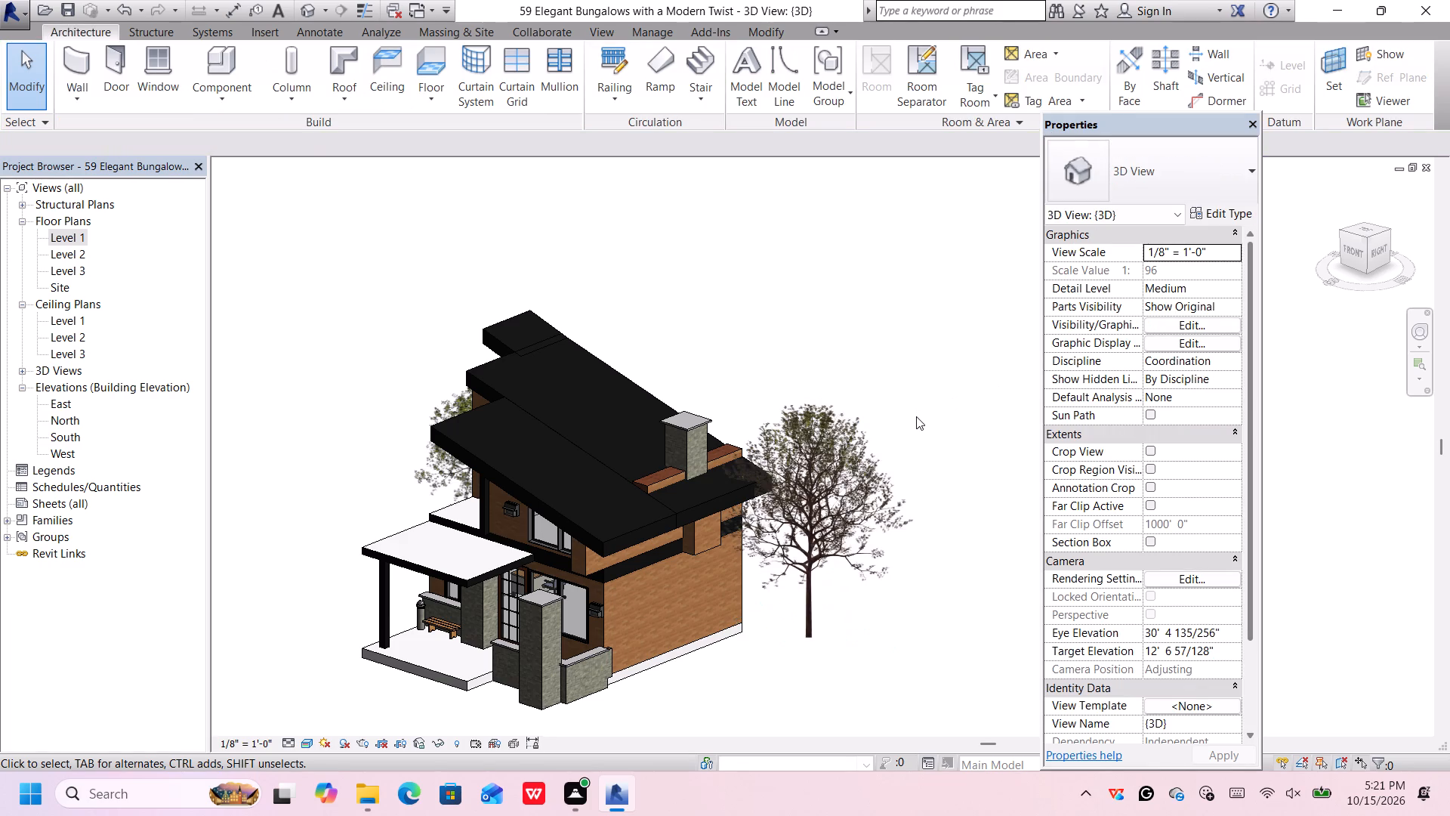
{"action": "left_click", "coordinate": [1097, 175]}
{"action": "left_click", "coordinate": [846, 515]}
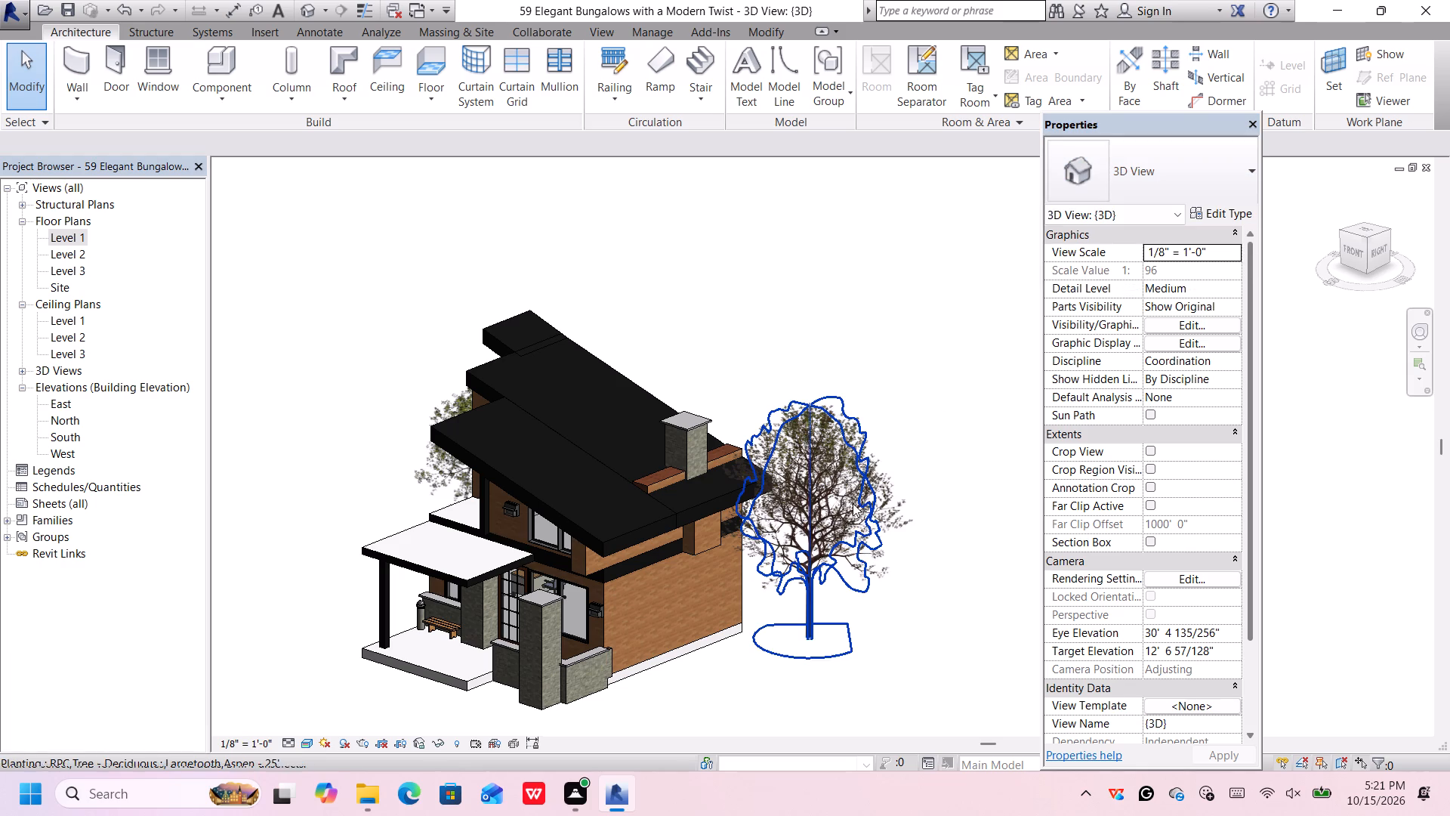
Change the tree beside the house's right side wall to the Lombardy Poplar - 40' type.
{"action": "left_click", "coordinate": [854, 499]}
{"action": "left_click", "coordinate": [1103, 184]}
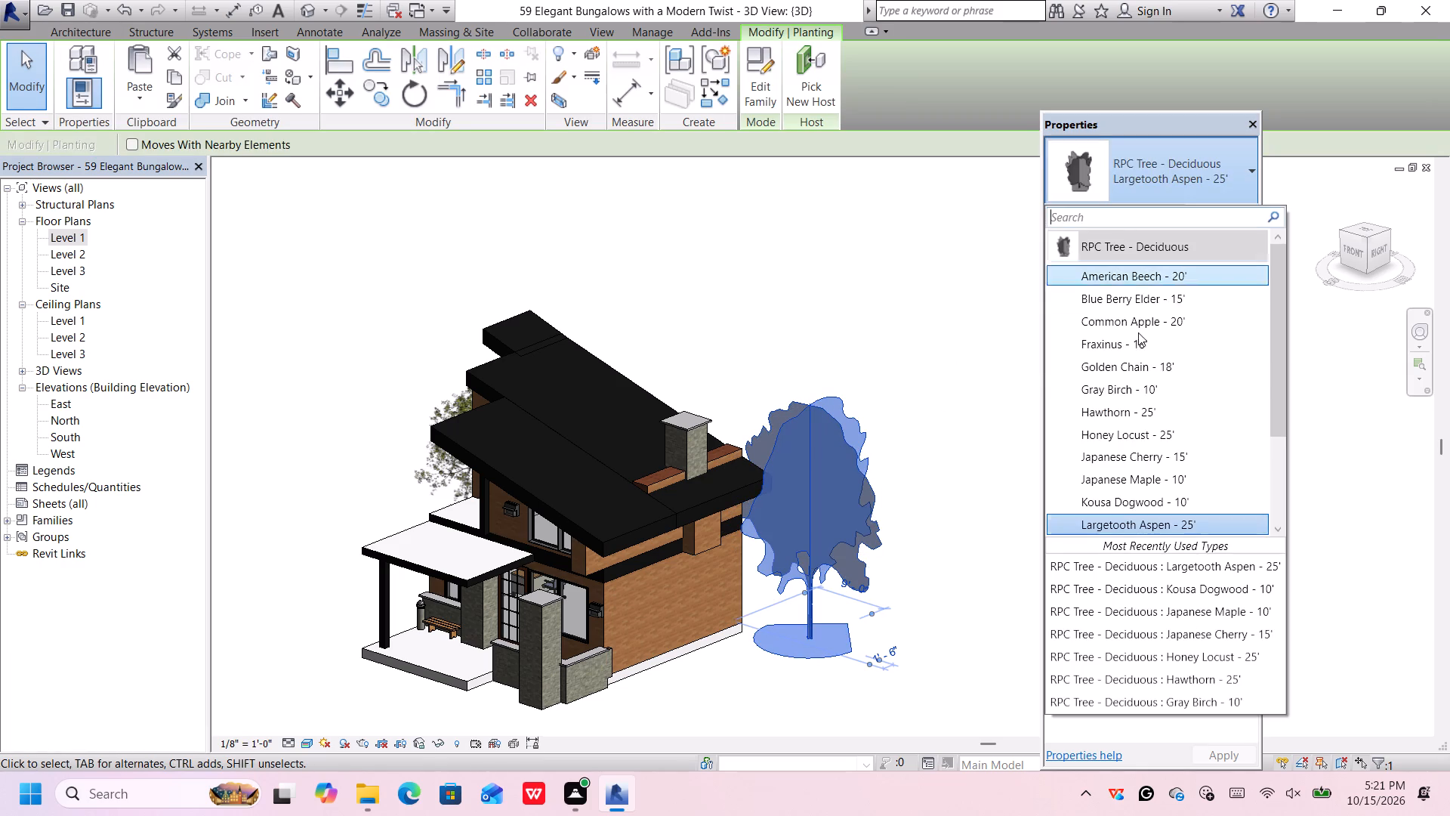
{"action": "scroll", "coordinate": [1160, 502], "scroll_direction": "down", "scroll_amount": 2}
{"action": "left_click", "coordinate": [1163, 456]}
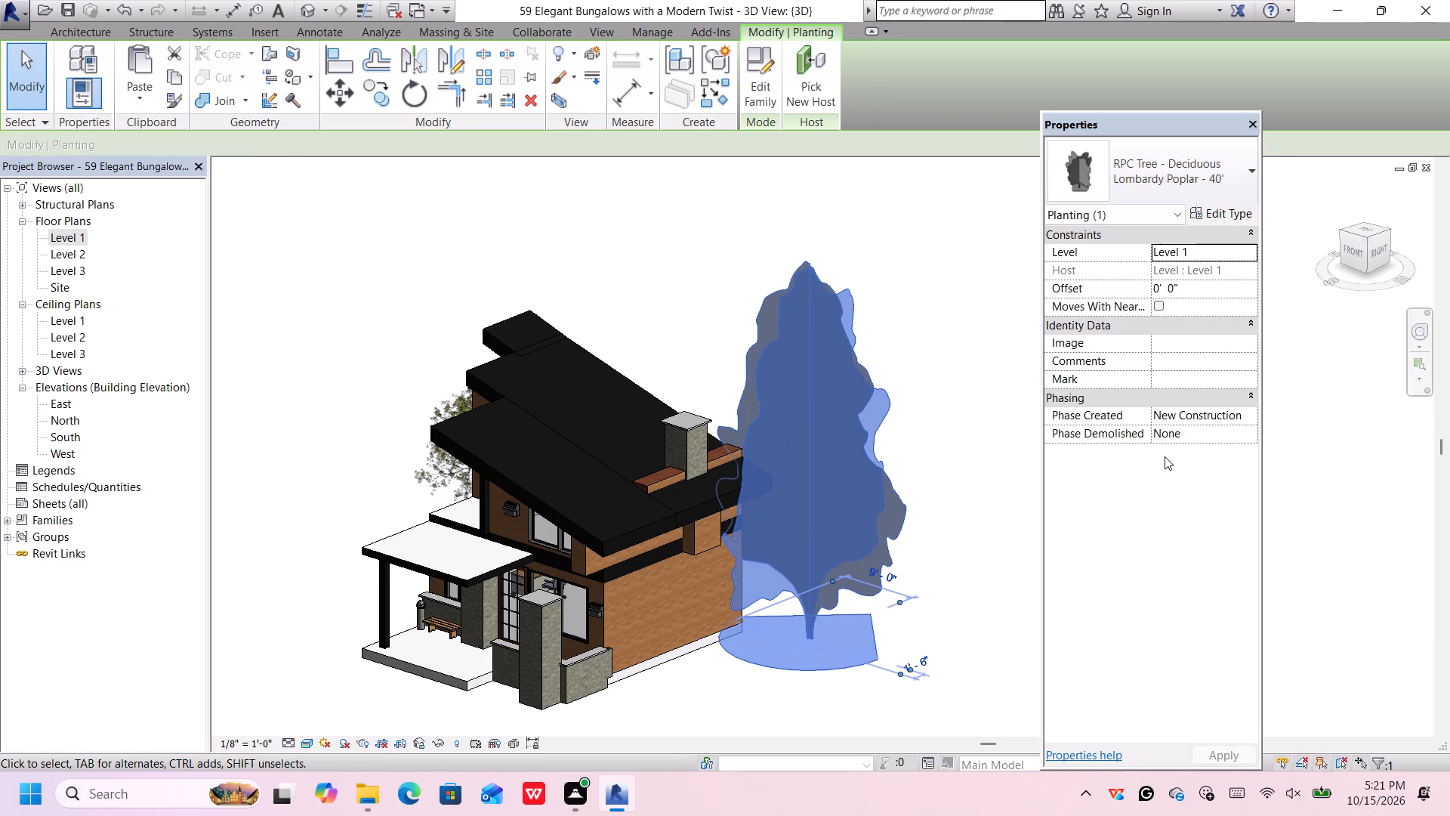
{"action": "left_click", "coordinate": [917, 403]}
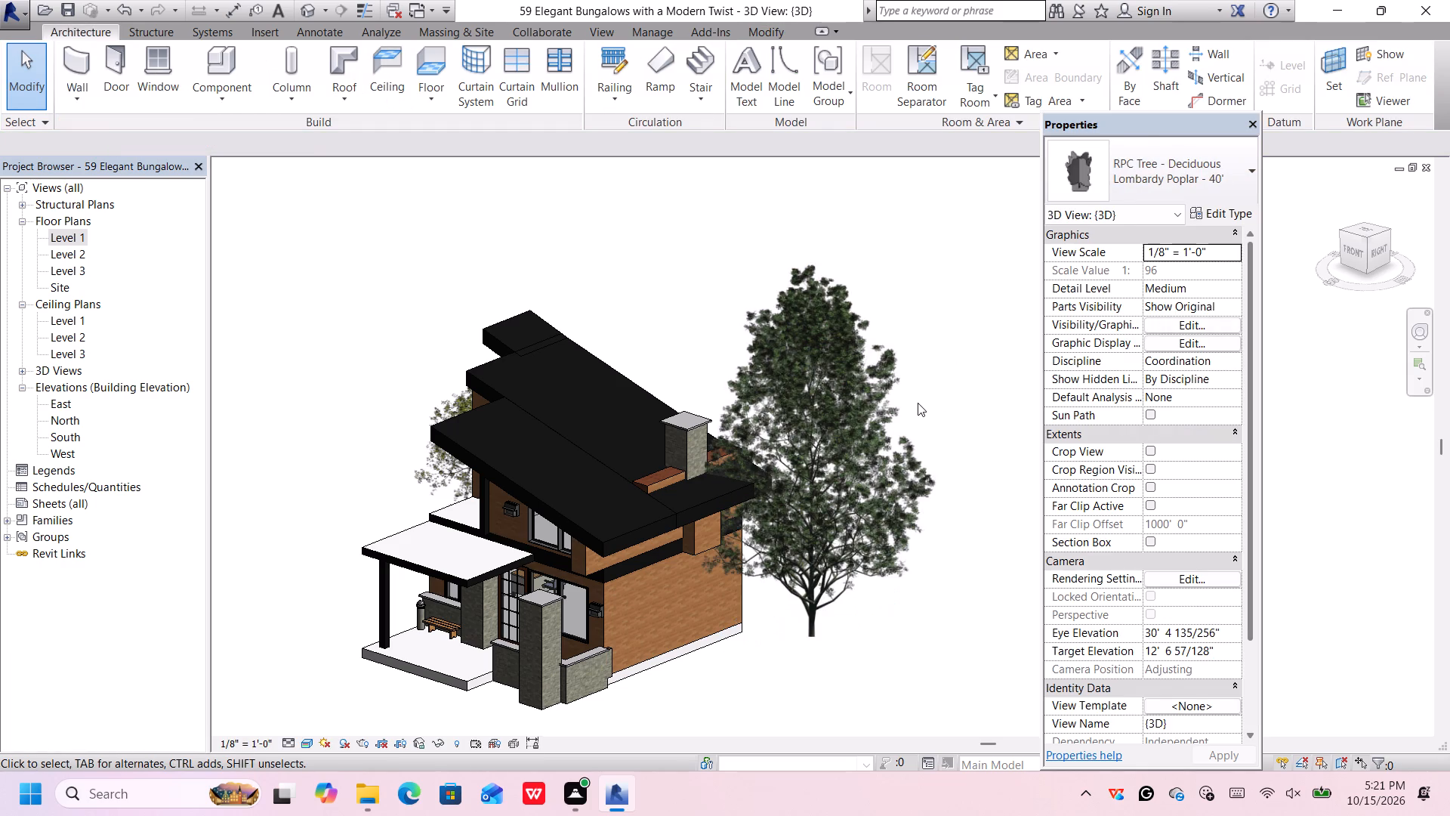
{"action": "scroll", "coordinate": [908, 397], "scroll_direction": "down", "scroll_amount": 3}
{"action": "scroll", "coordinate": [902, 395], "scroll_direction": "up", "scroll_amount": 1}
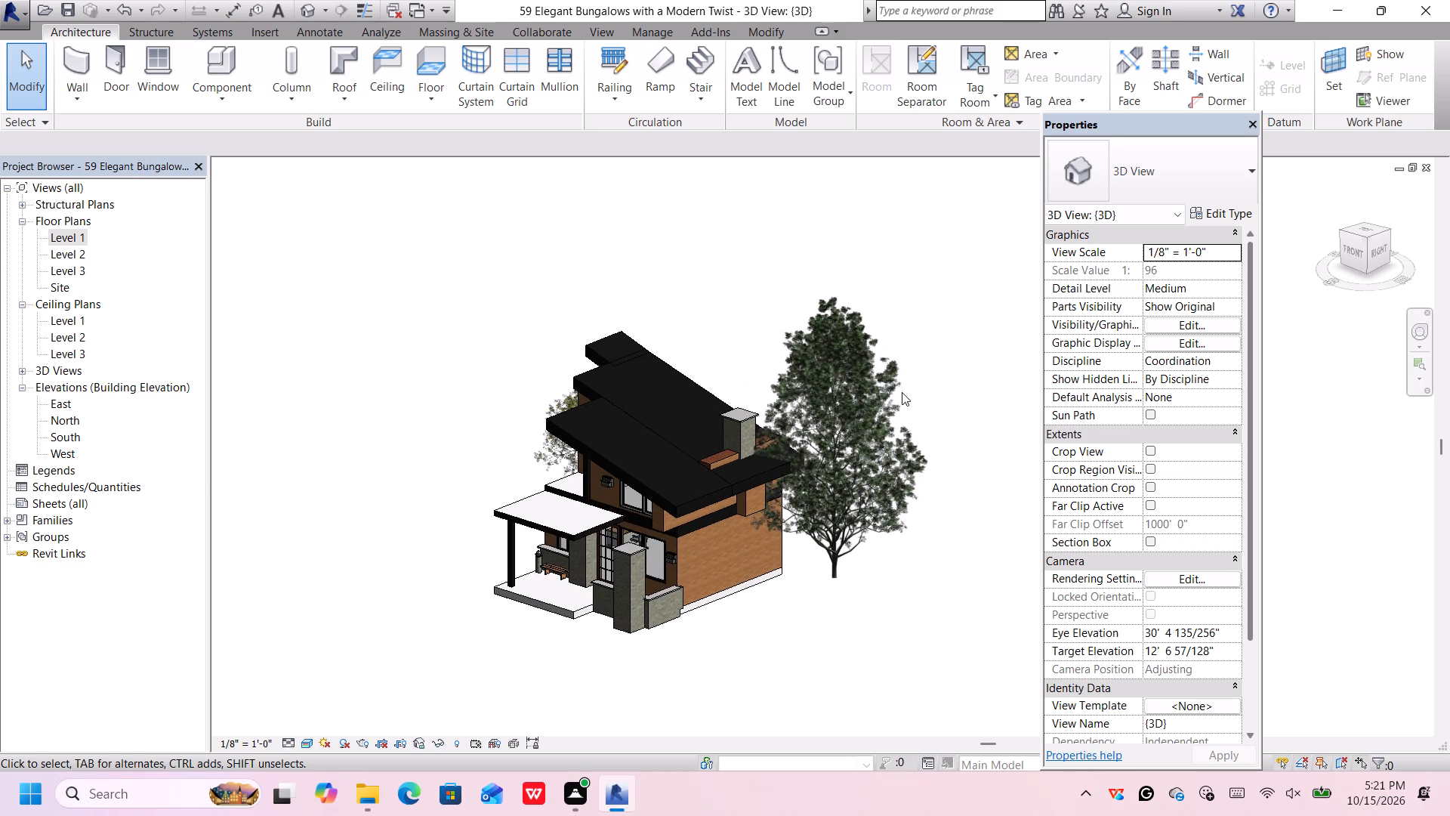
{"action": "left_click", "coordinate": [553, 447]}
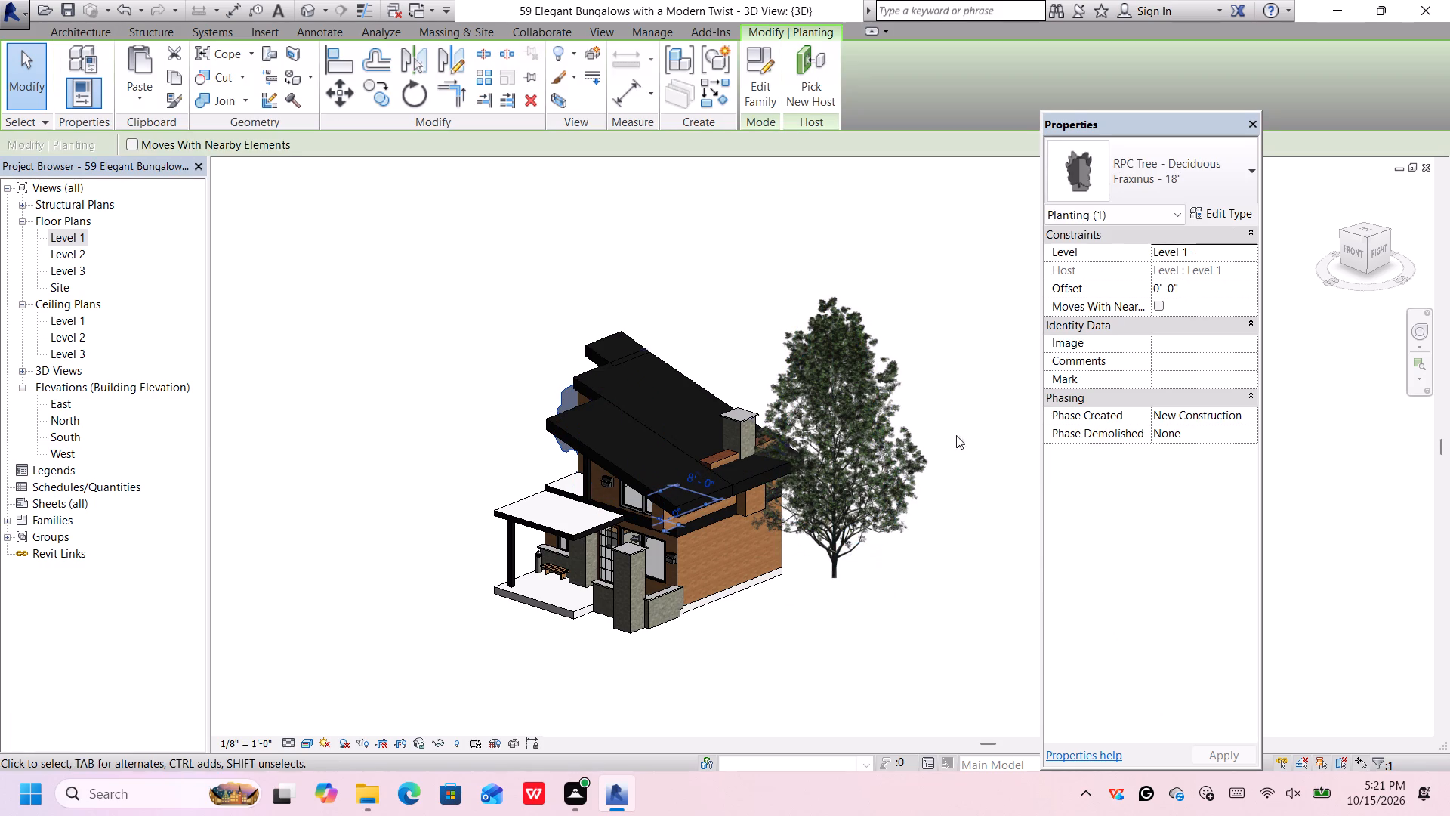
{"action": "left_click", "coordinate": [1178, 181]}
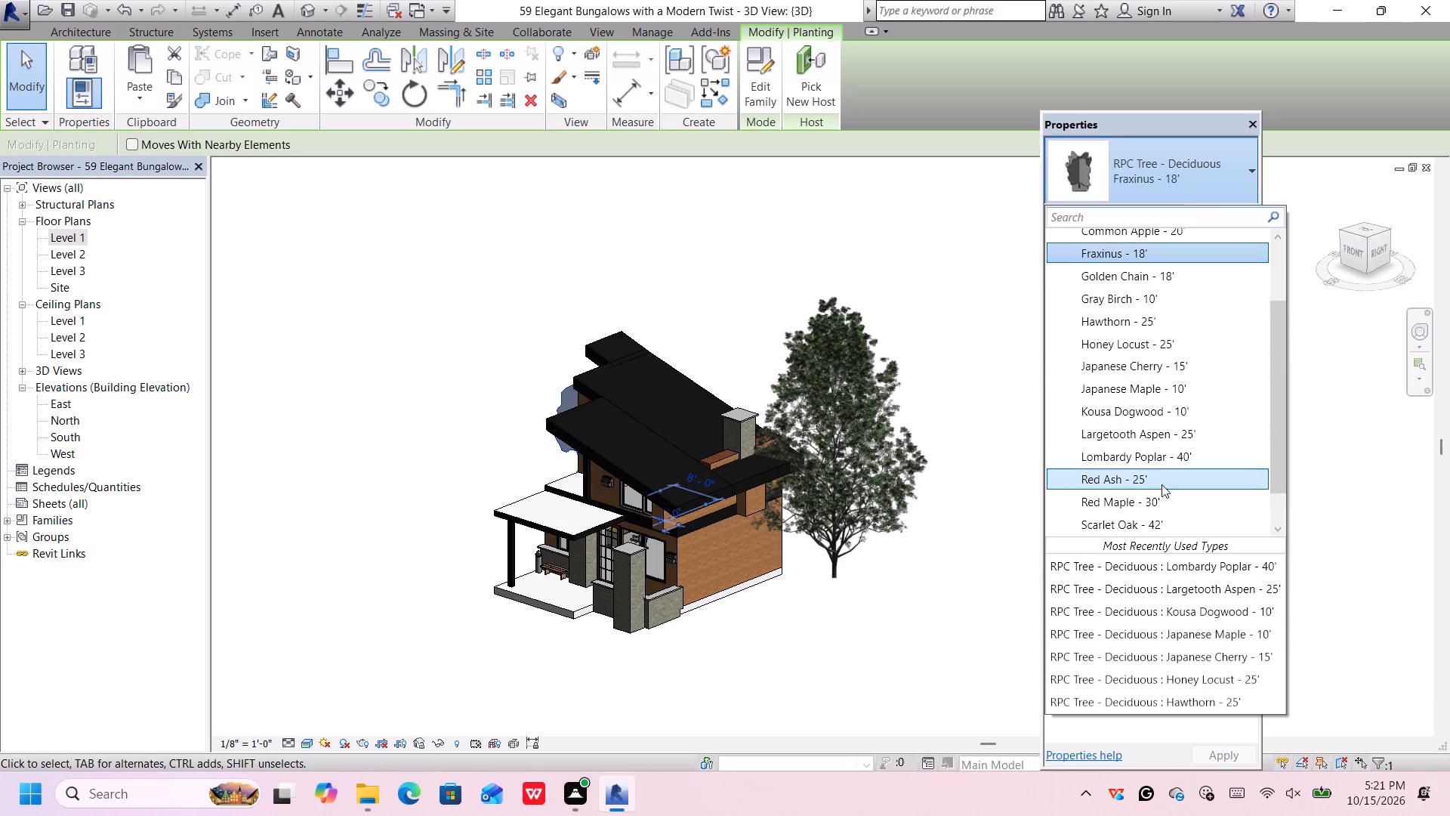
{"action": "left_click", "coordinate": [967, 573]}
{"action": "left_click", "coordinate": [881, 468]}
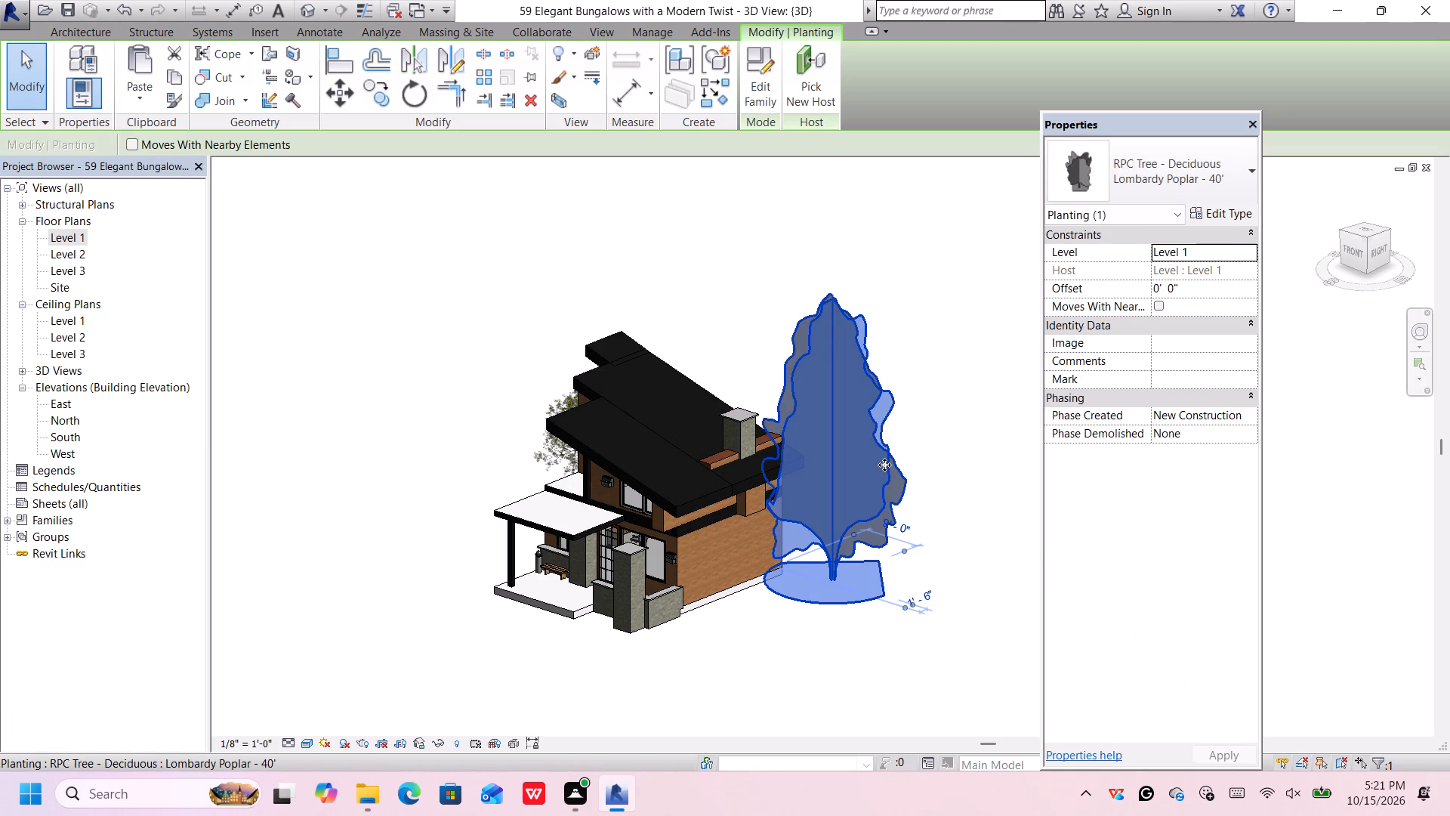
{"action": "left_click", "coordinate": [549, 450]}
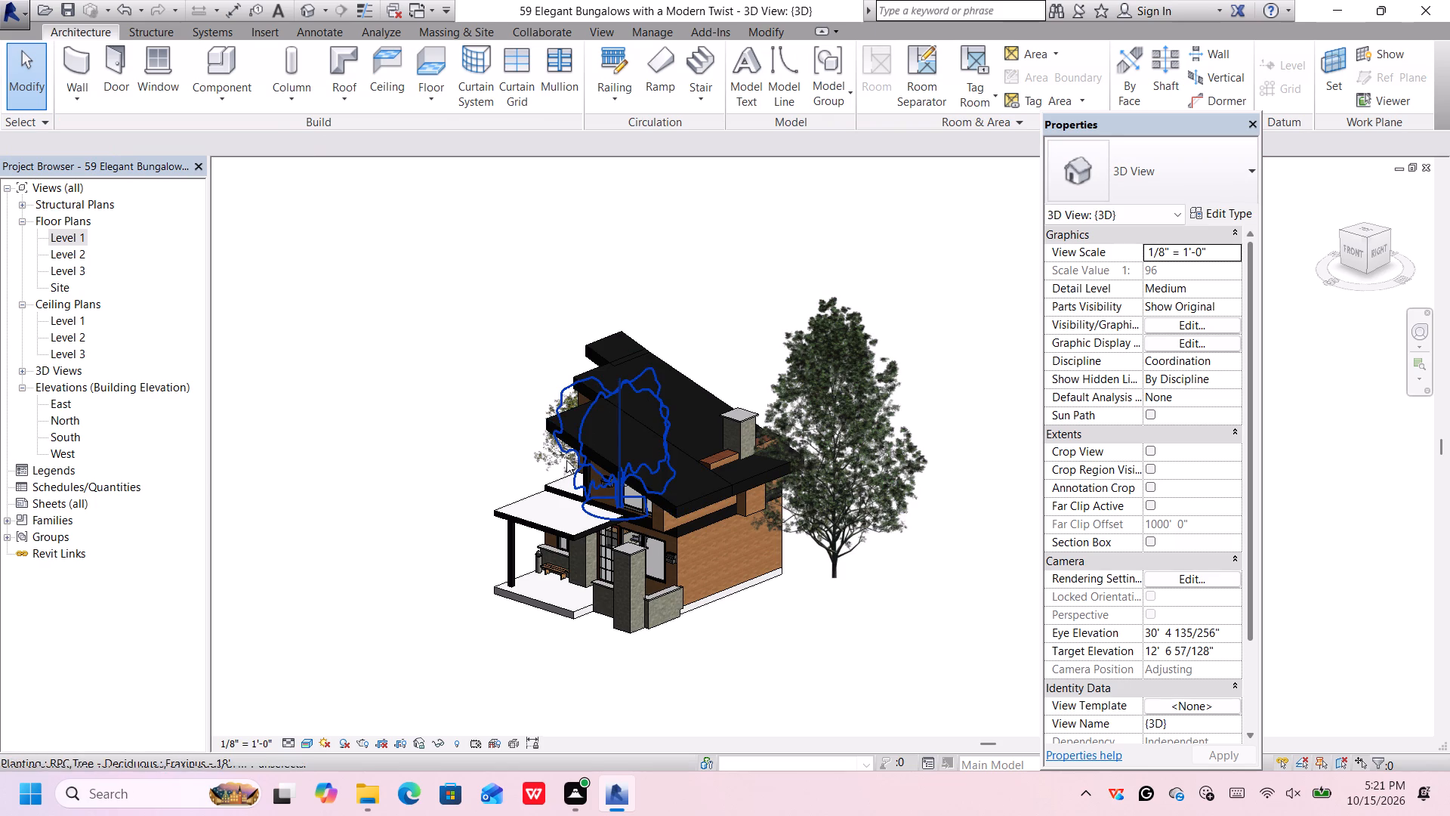
Change the Fraxinus tree beside the house's left side wall to the Lombardy Poplar - 40' type.
{"action": "left_click", "coordinate": [569, 458]}
{"action": "left_click", "coordinate": [1114, 173]}
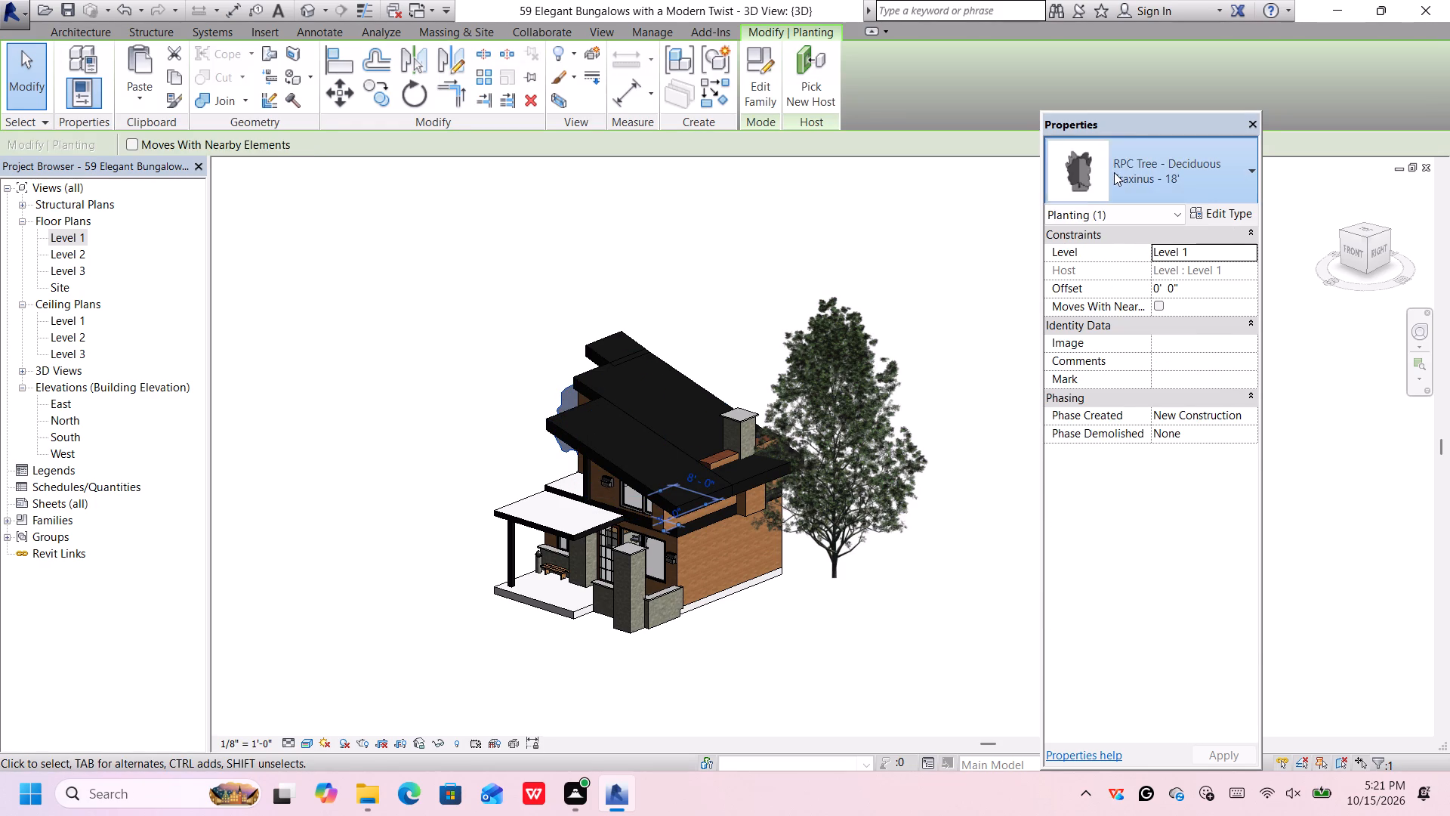
{"action": "left_click", "coordinate": [1172, 461]}
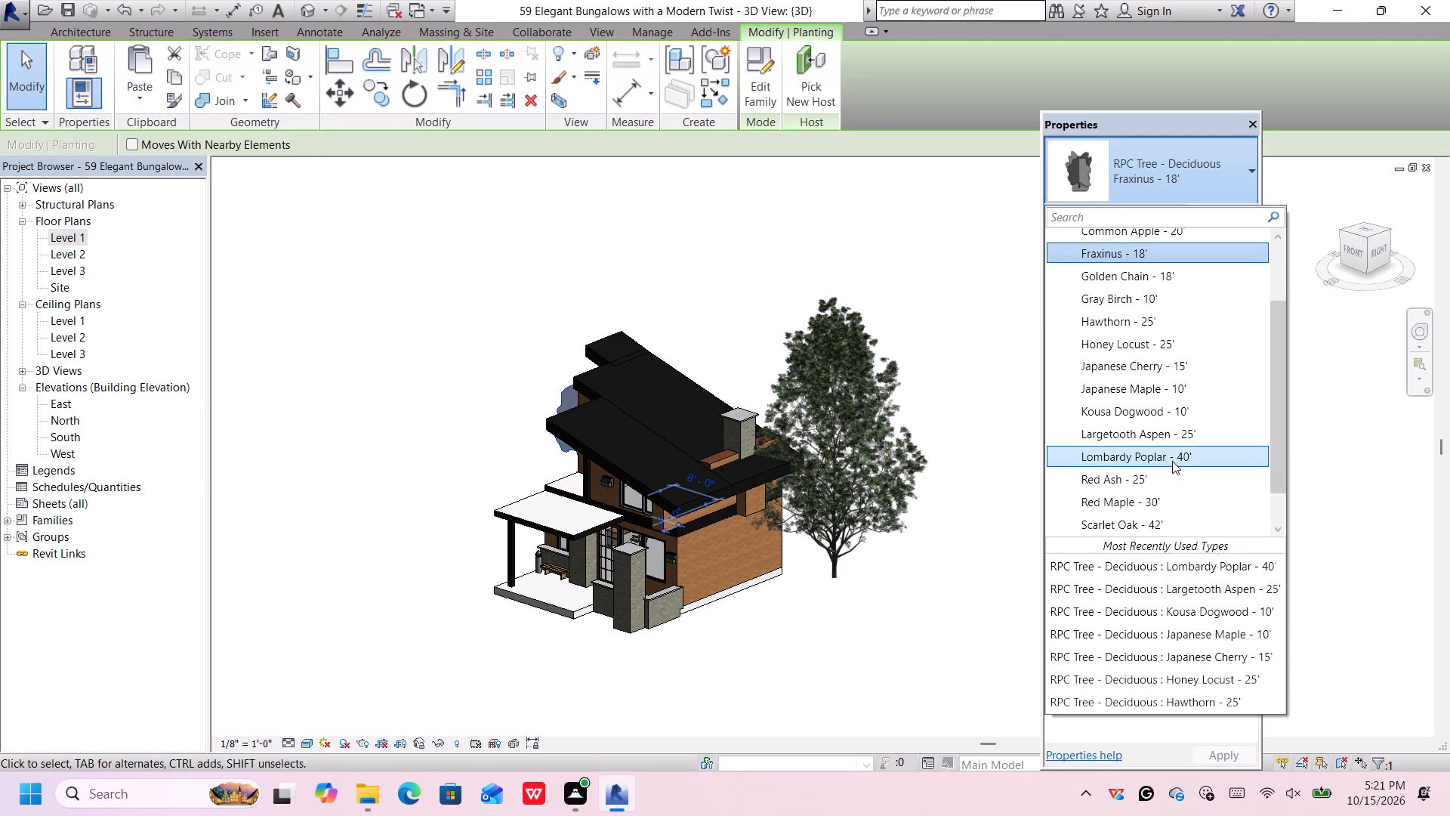
{"action": "left_click", "coordinate": [792, 280]}
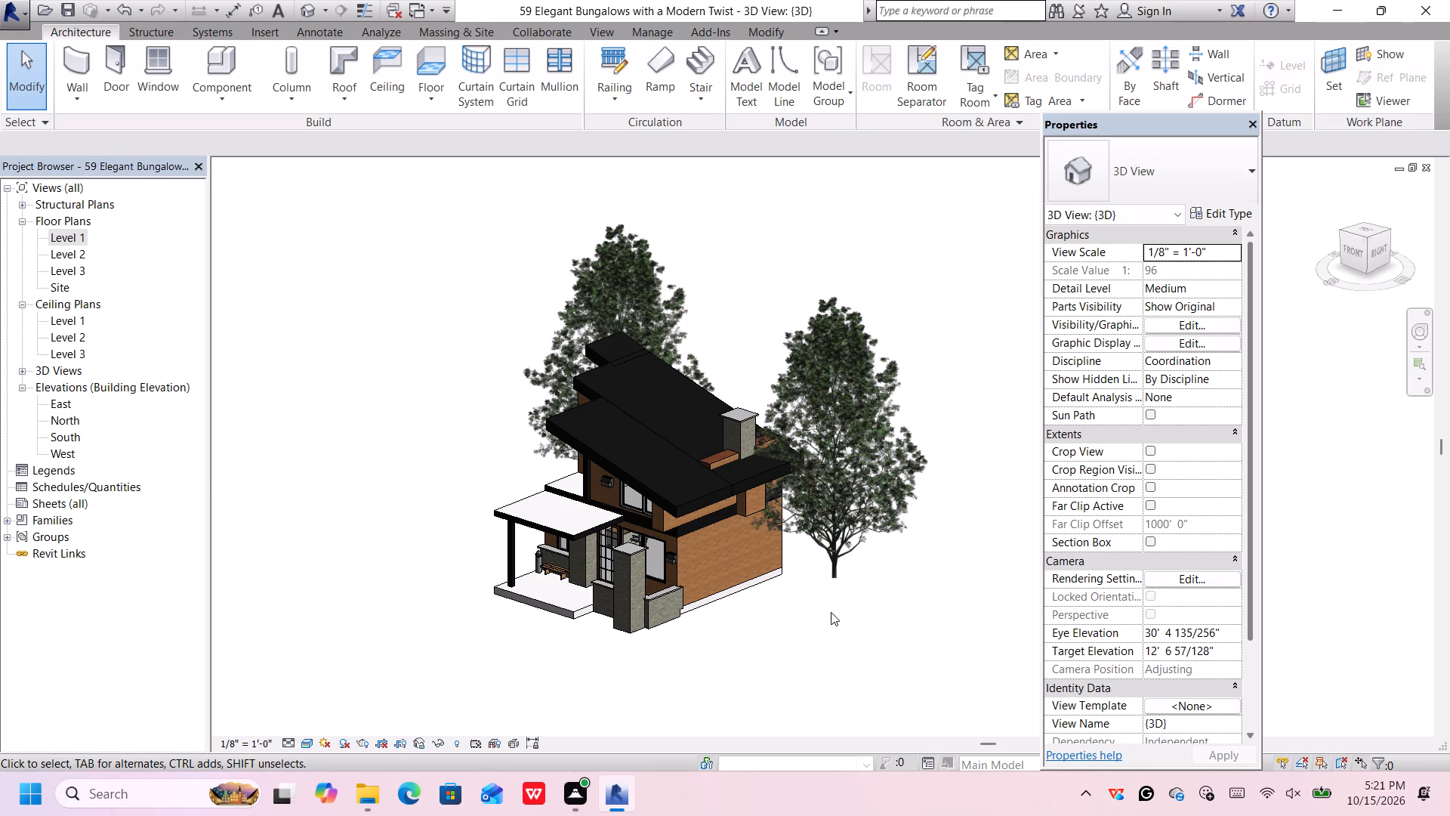
Examine the house and the two side trees in 3D from the front and from above.
{"action": "middle_click_drag", "start_coordinate": [742, 631], "coordinate": [739, 630]}
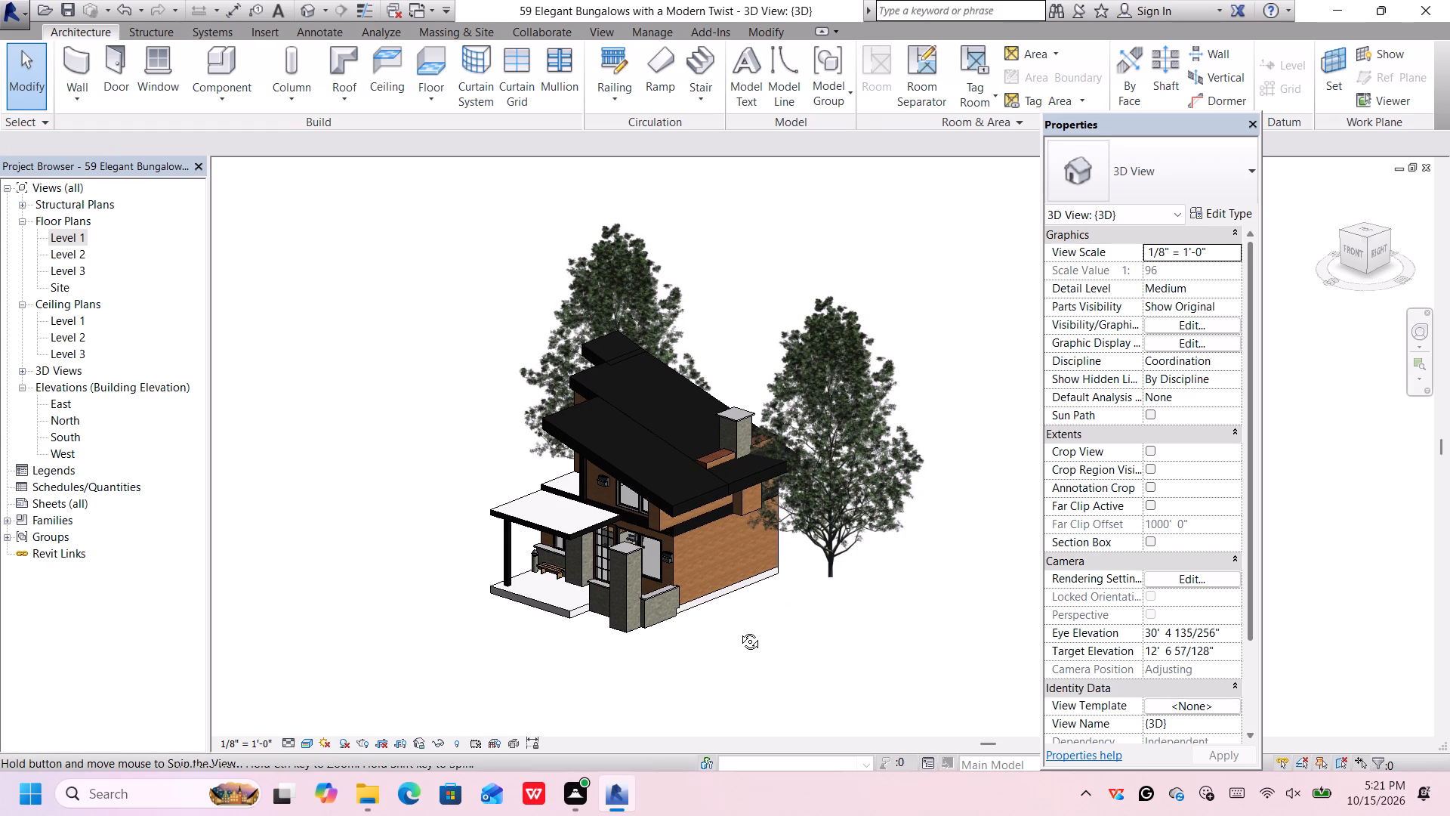
{"action": "middle_click_drag", "start_coordinate": [739, 630], "coordinate": [887, 540]}
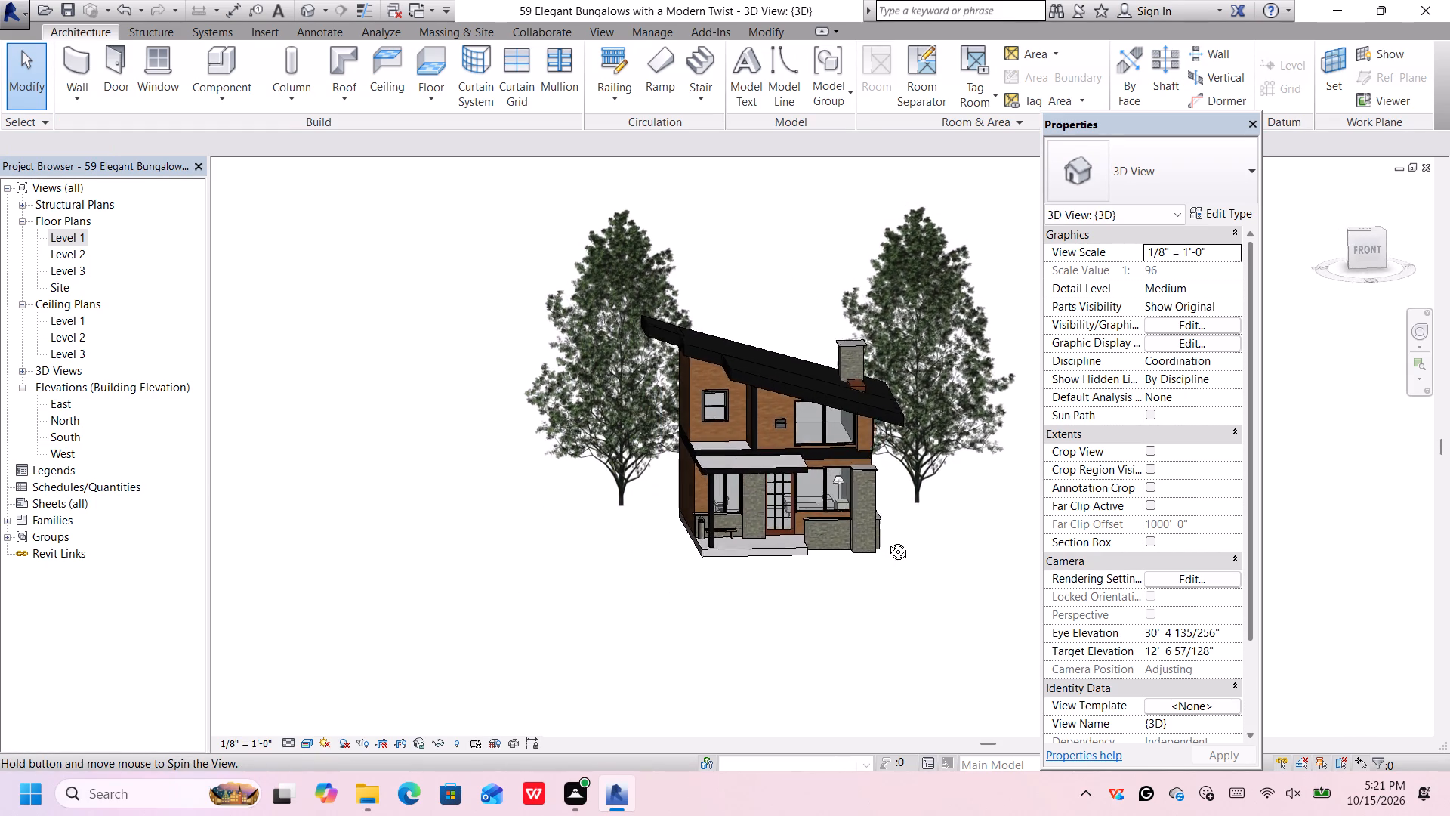
{"action": "middle_click_drag", "start_coordinate": [887, 540], "coordinate": [877, 521]}
{"action": "scroll", "coordinate": [878, 527], "scroll_direction": "up", "scroll_amount": 1}
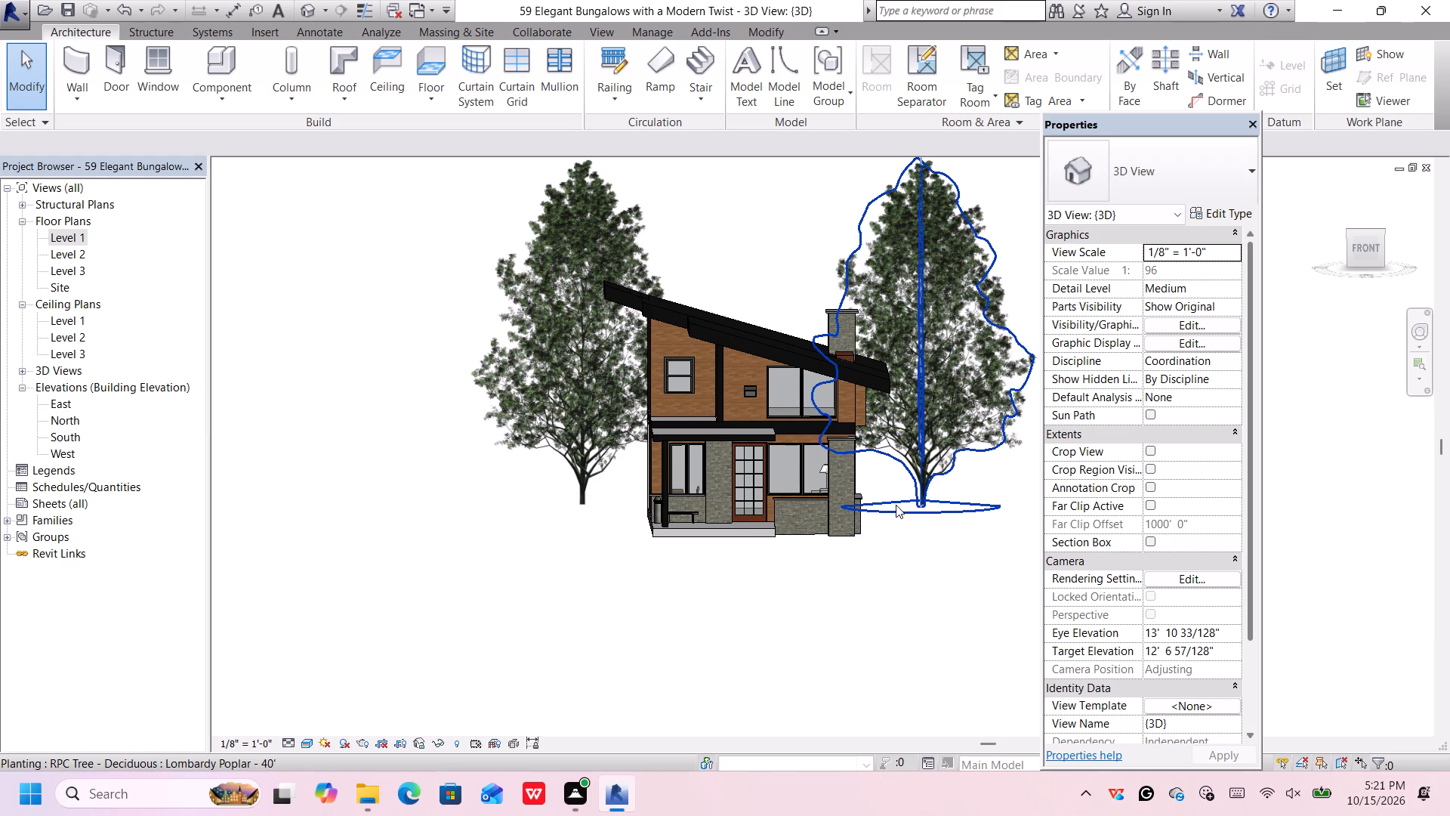
{"action": "middle_click_drag", "start_coordinate": [892, 567], "coordinate": [859, 556]}
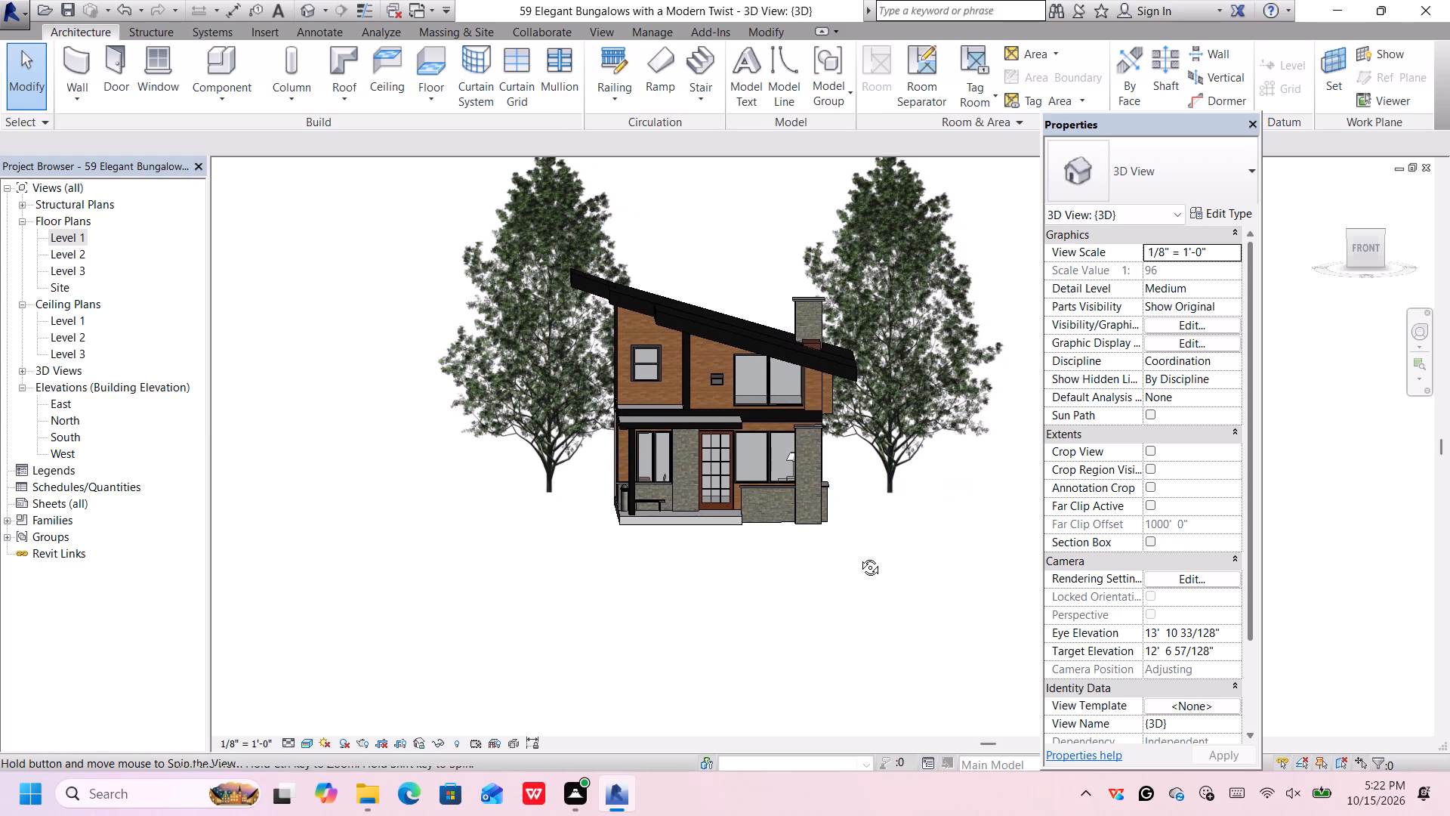
{"action": "middle_click_drag", "start_coordinate": [859, 556], "coordinate": [815, 690]}
{"action": "scroll", "coordinate": [832, 653], "scroll_direction": "down", "scroll_amount": 2}
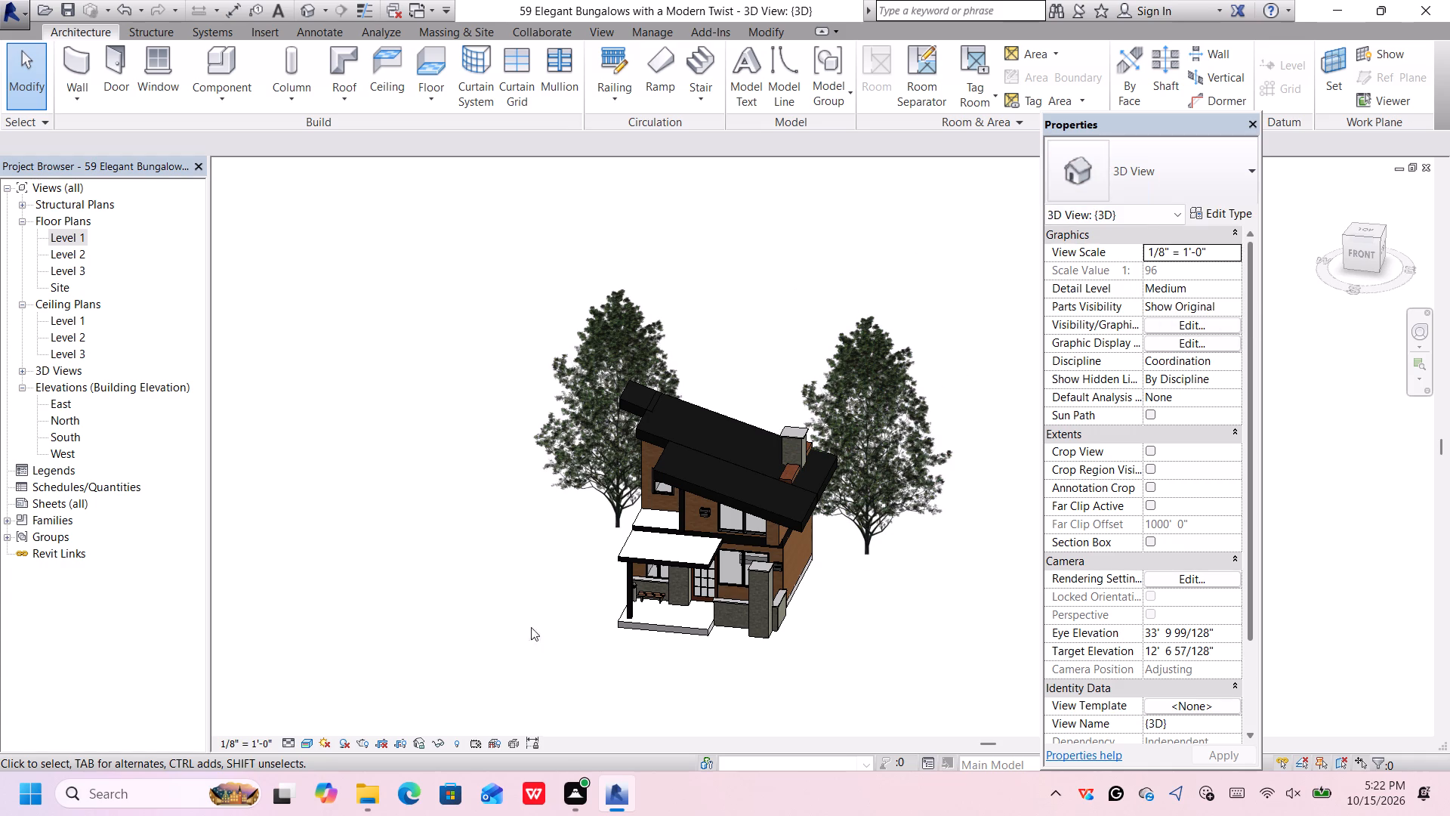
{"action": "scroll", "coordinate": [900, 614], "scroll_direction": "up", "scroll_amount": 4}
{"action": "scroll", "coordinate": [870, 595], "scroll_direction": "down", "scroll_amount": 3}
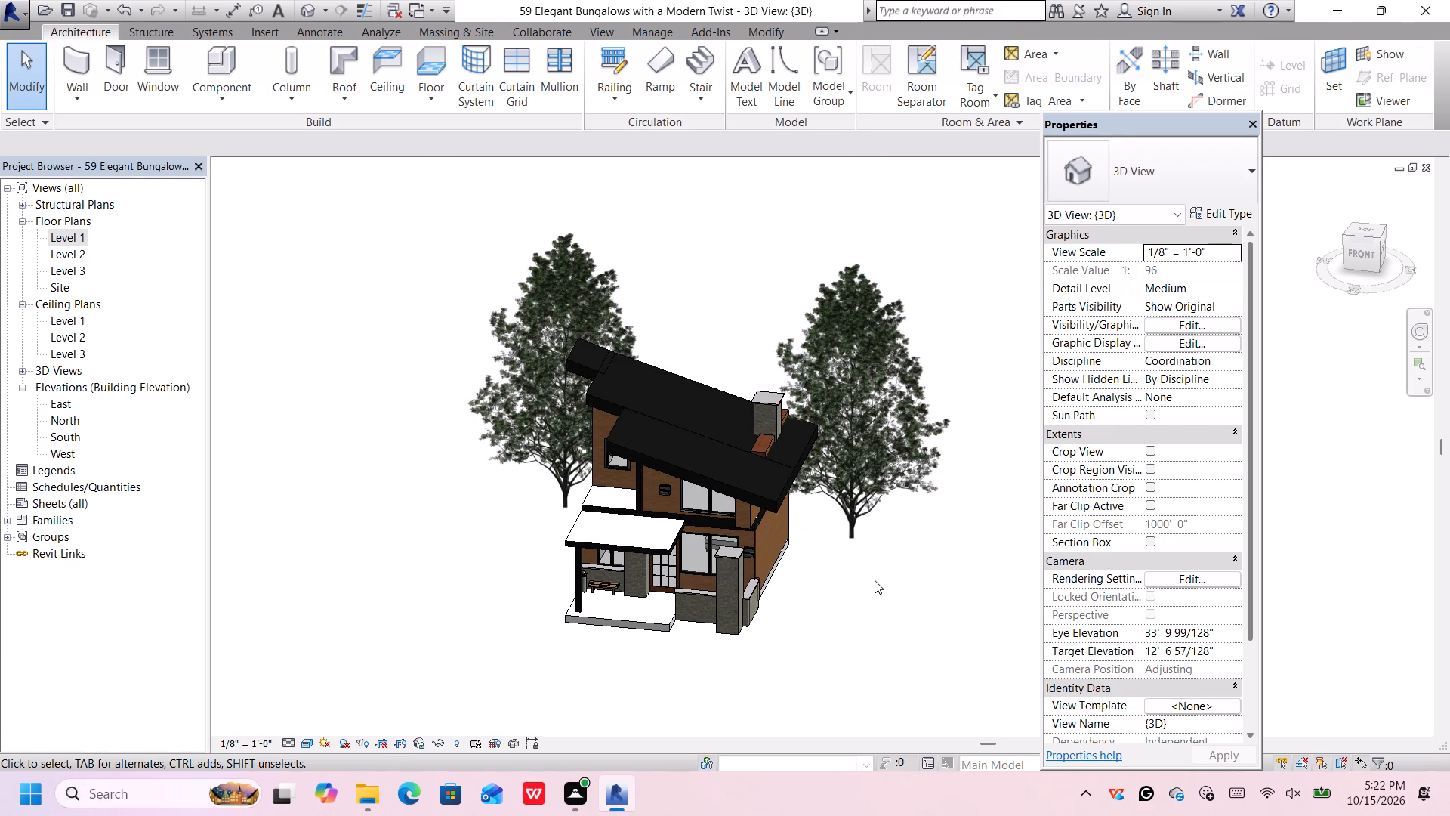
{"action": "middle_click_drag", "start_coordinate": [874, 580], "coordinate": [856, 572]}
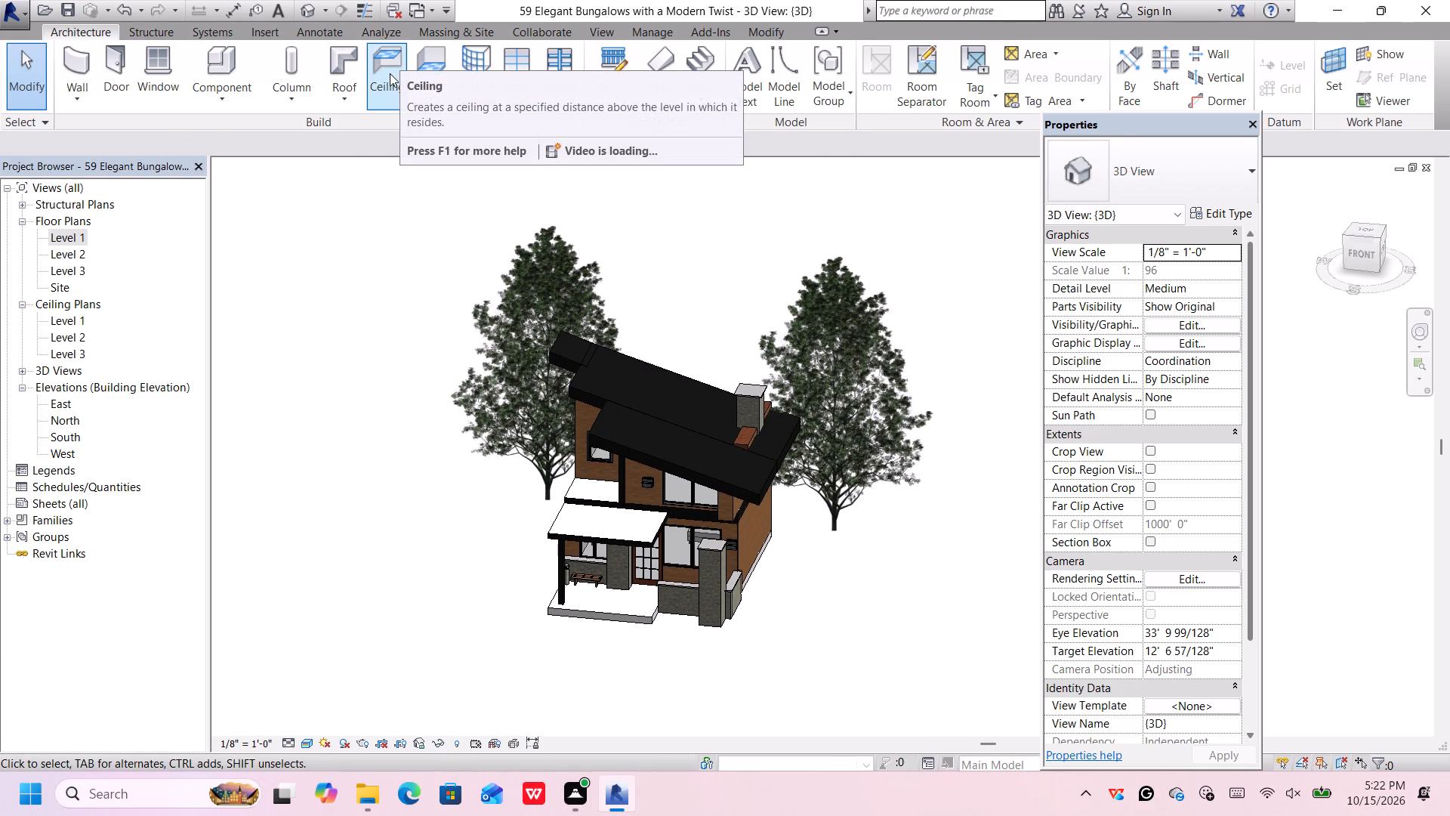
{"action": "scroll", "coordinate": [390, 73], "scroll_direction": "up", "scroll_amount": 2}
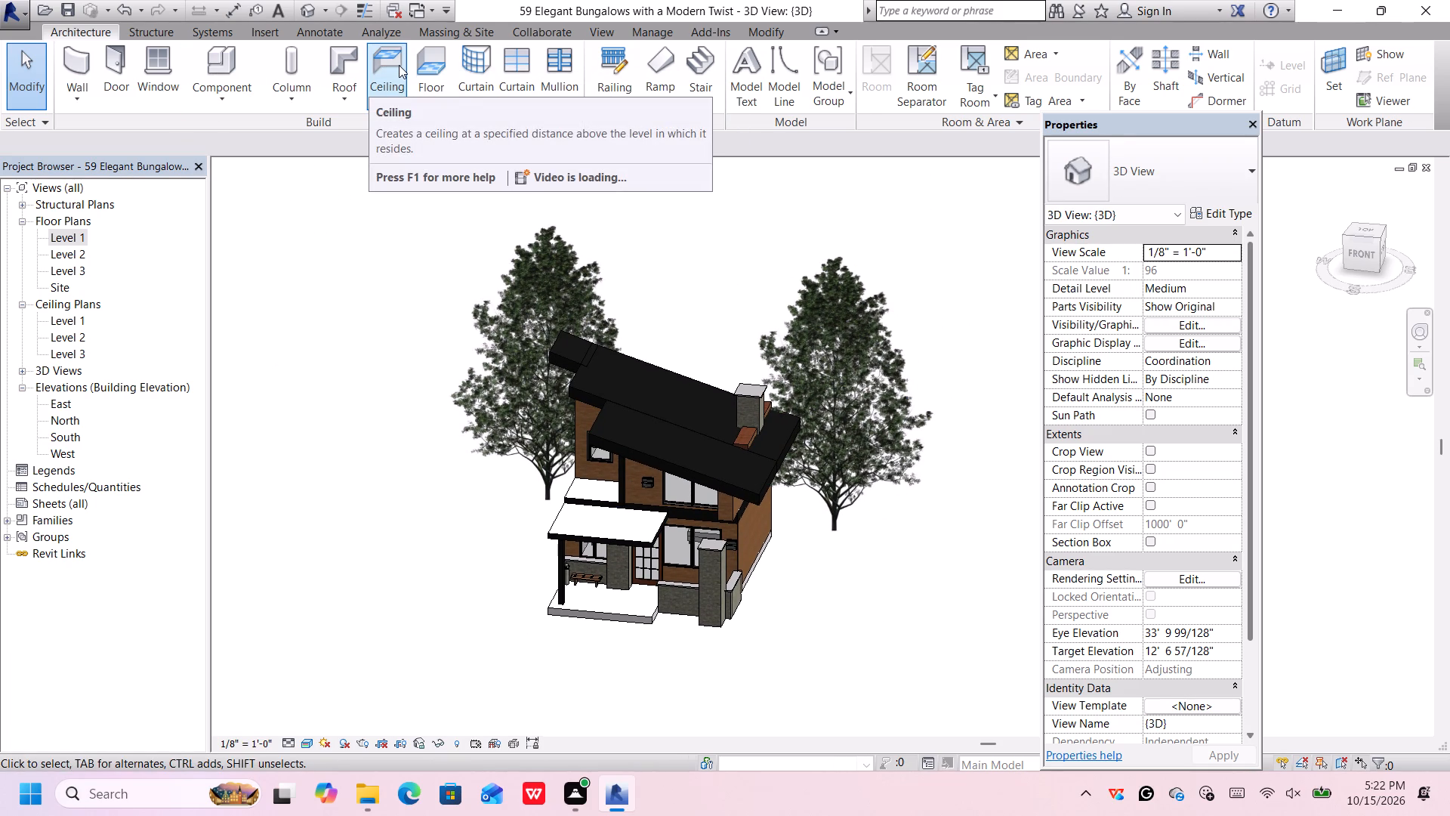
Start a floor in top view and sketch its outer boundary: rear edge about 46', right-side edge about 43', and a short front return.
{"action": "left_click", "coordinate": [421, 68]}
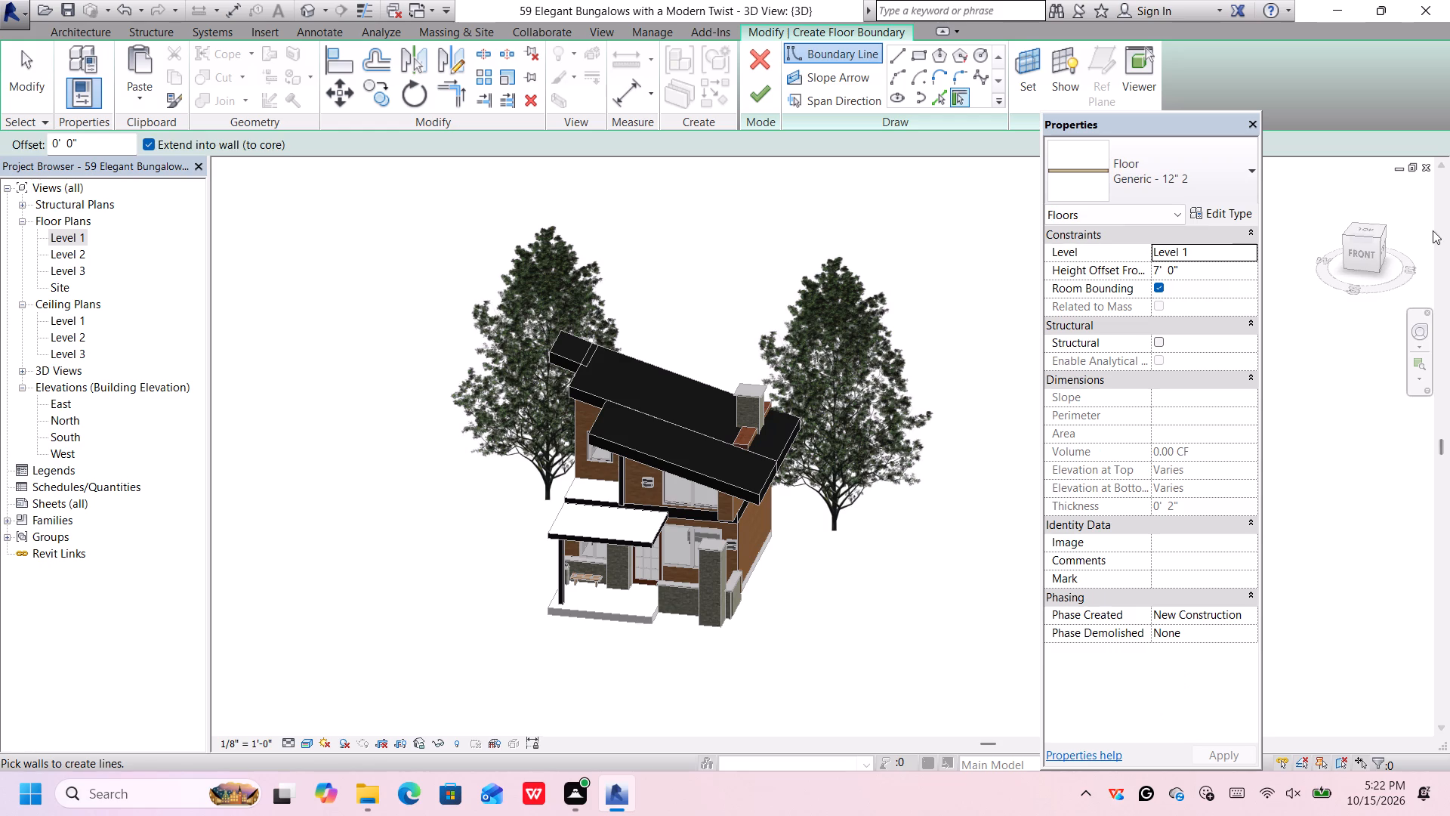
{"action": "left_click", "coordinate": [1372, 231]}
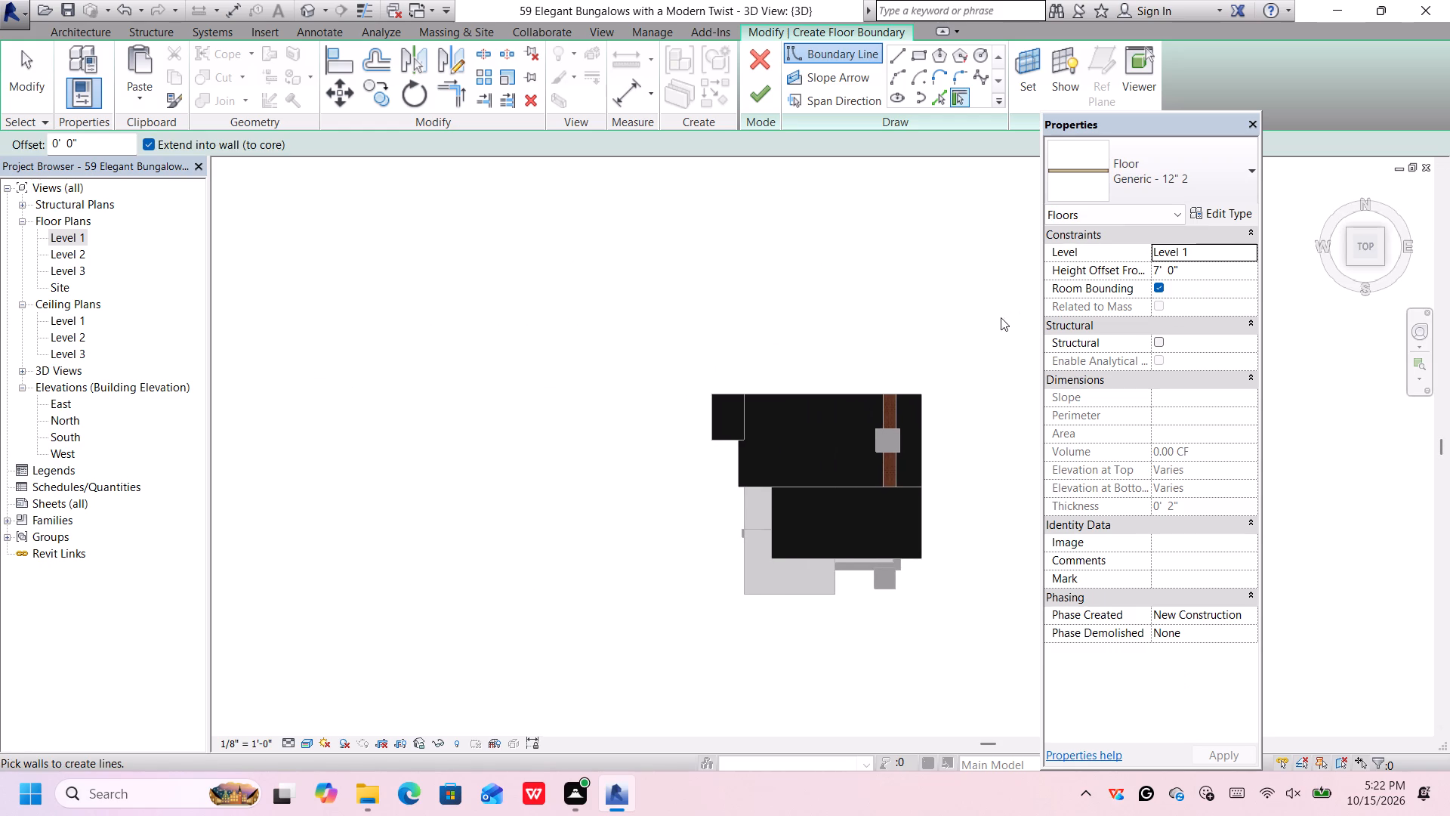
{"action": "middle_click_drag", "start_coordinate": [954, 368], "coordinate": [865, 353]}
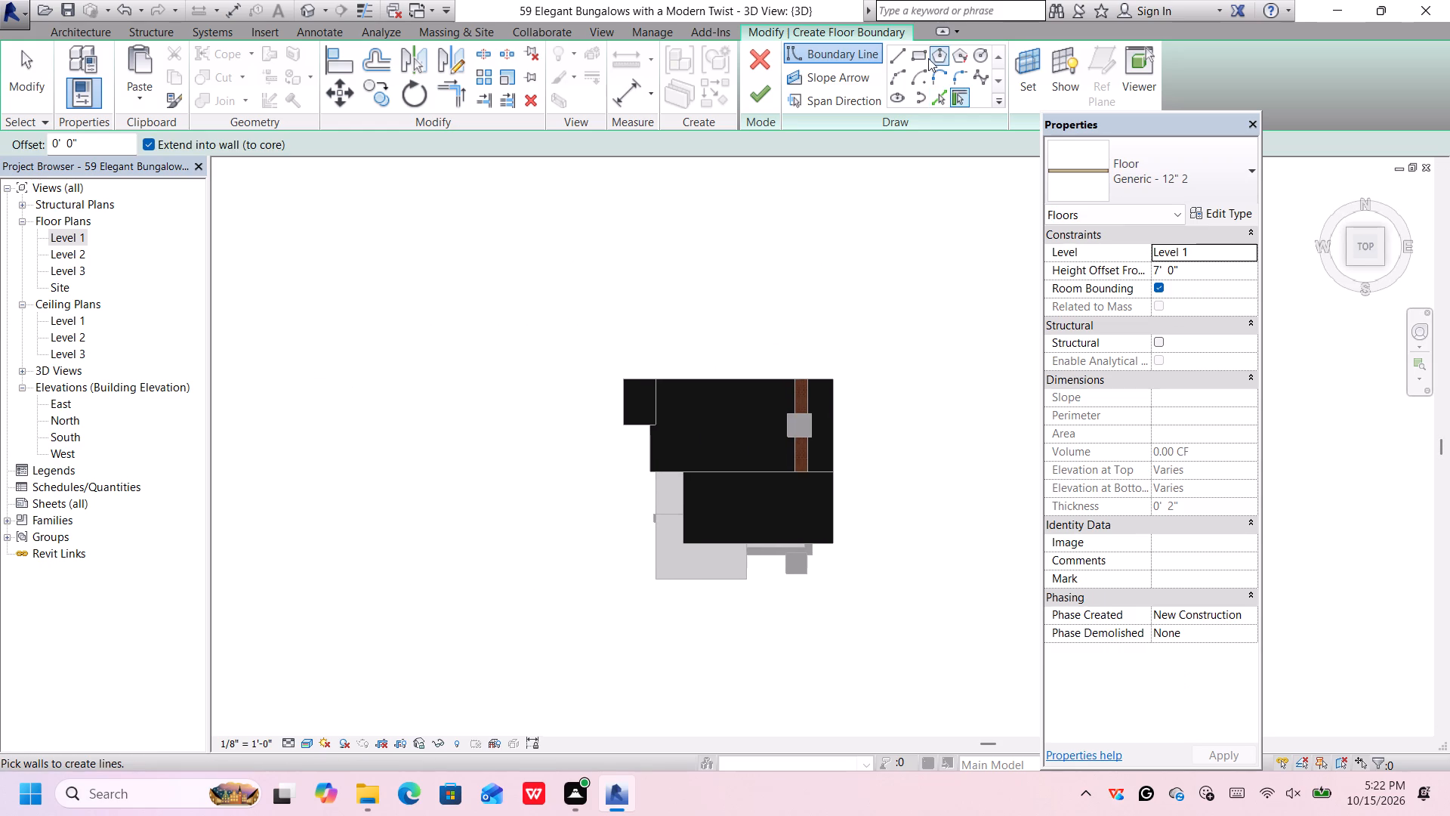
{"action": "left_click", "coordinate": [920, 60]}
{"action": "scroll", "coordinate": [707, 354], "scroll_direction": "up", "scroll_amount": 6}
{"action": "scroll", "coordinate": [743, 340], "scroll_direction": "down", "scroll_amount": 2}
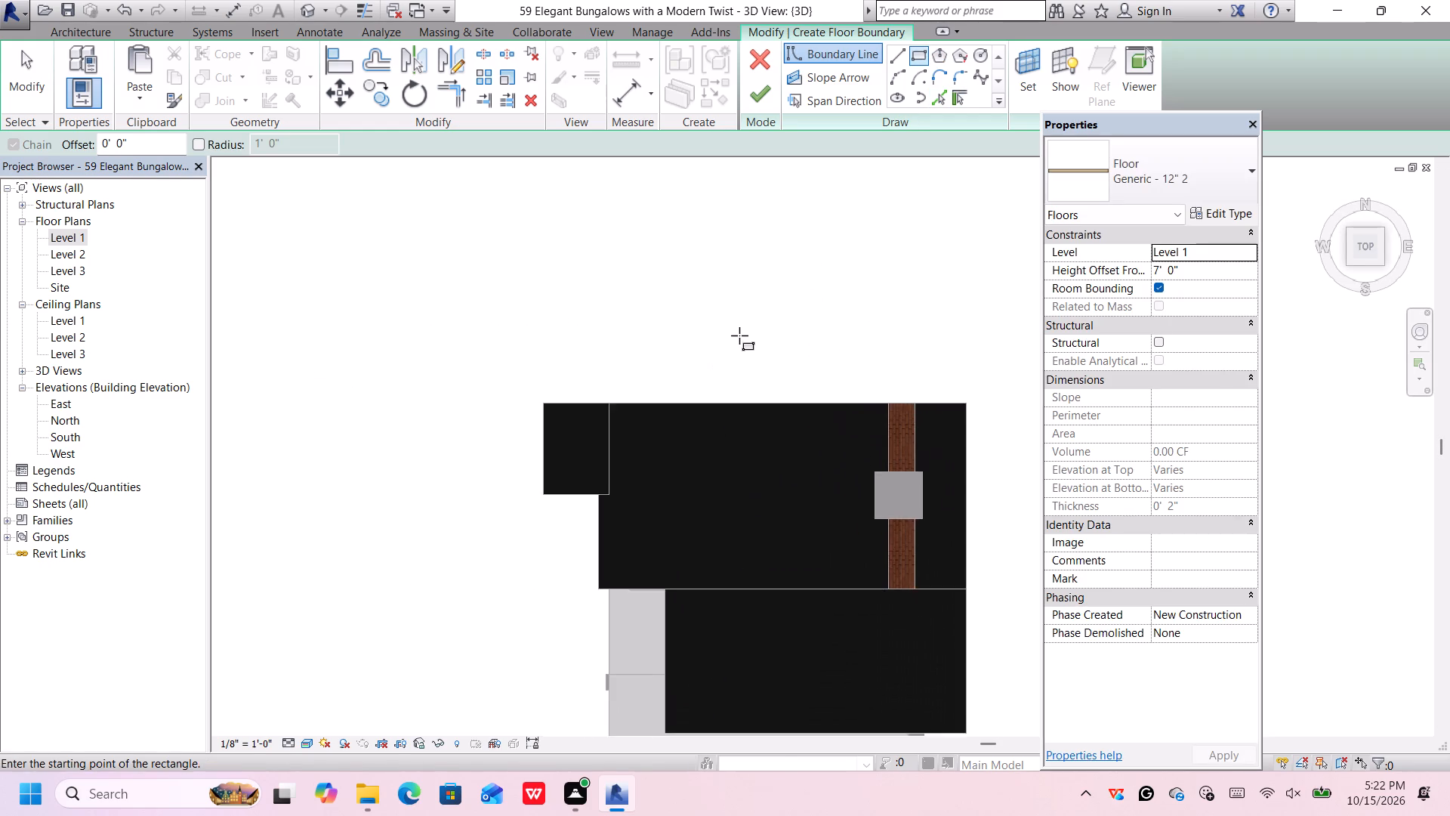
{"action": "middle_click_drag", "start_coordinate": [730, 332], "coordinate": [638, 270]}
{"action": "scroll", "coordinate": [632, 276], "scroll_direction": "down", "scroll_amount": 1}
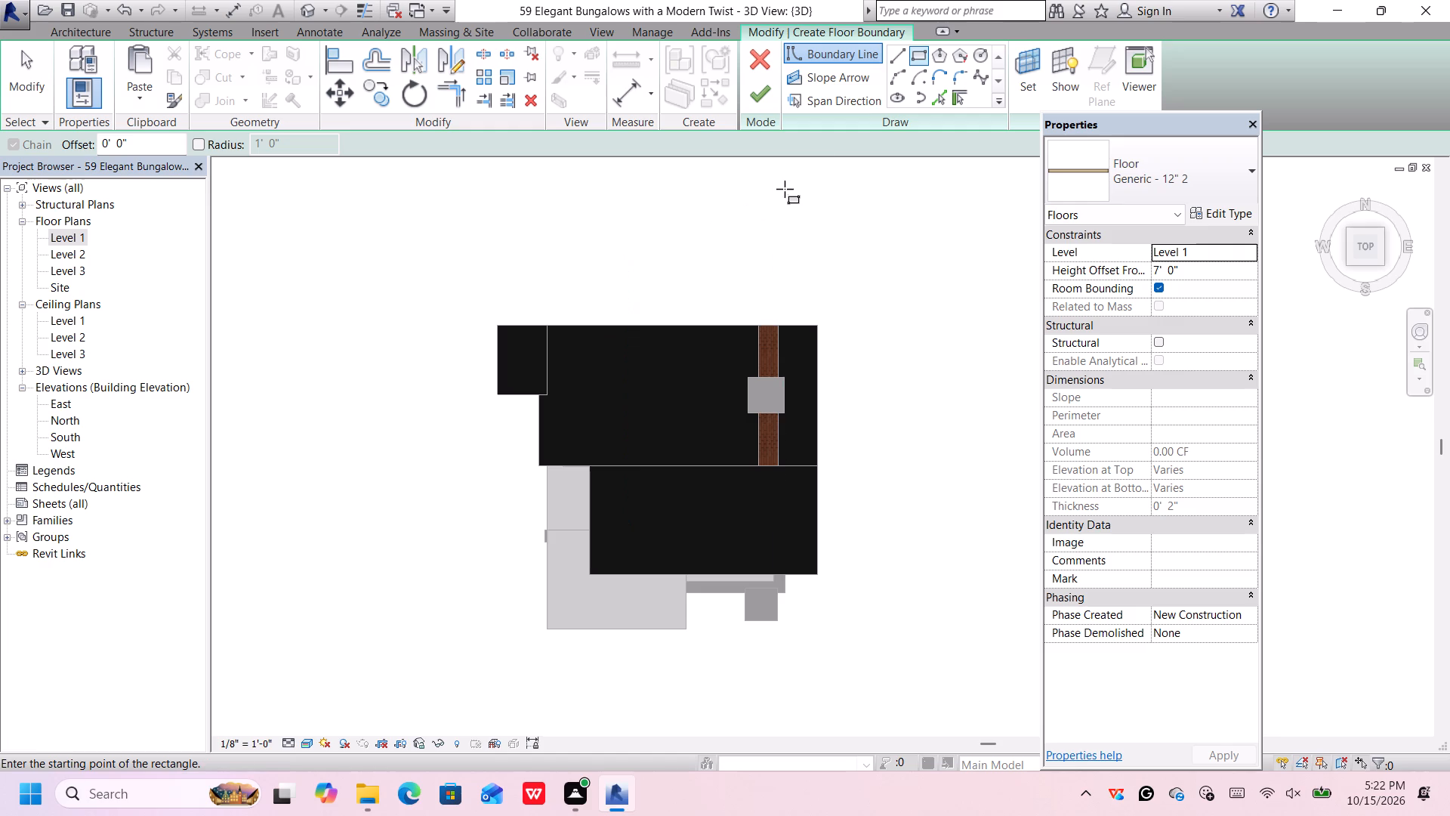
{"action": "left_click", "coordinate": [900, 58]}
{"action": "scroll", "coordinate": [464, 279], "scroll_direction": "up", "scroll_amount": 1}
{"action": "scroll", "coordinate": [476, 247], "scroll_direction": "down", "scroll_amount": 1}
{"action": "left_click", "coordinate": [438, 230]}
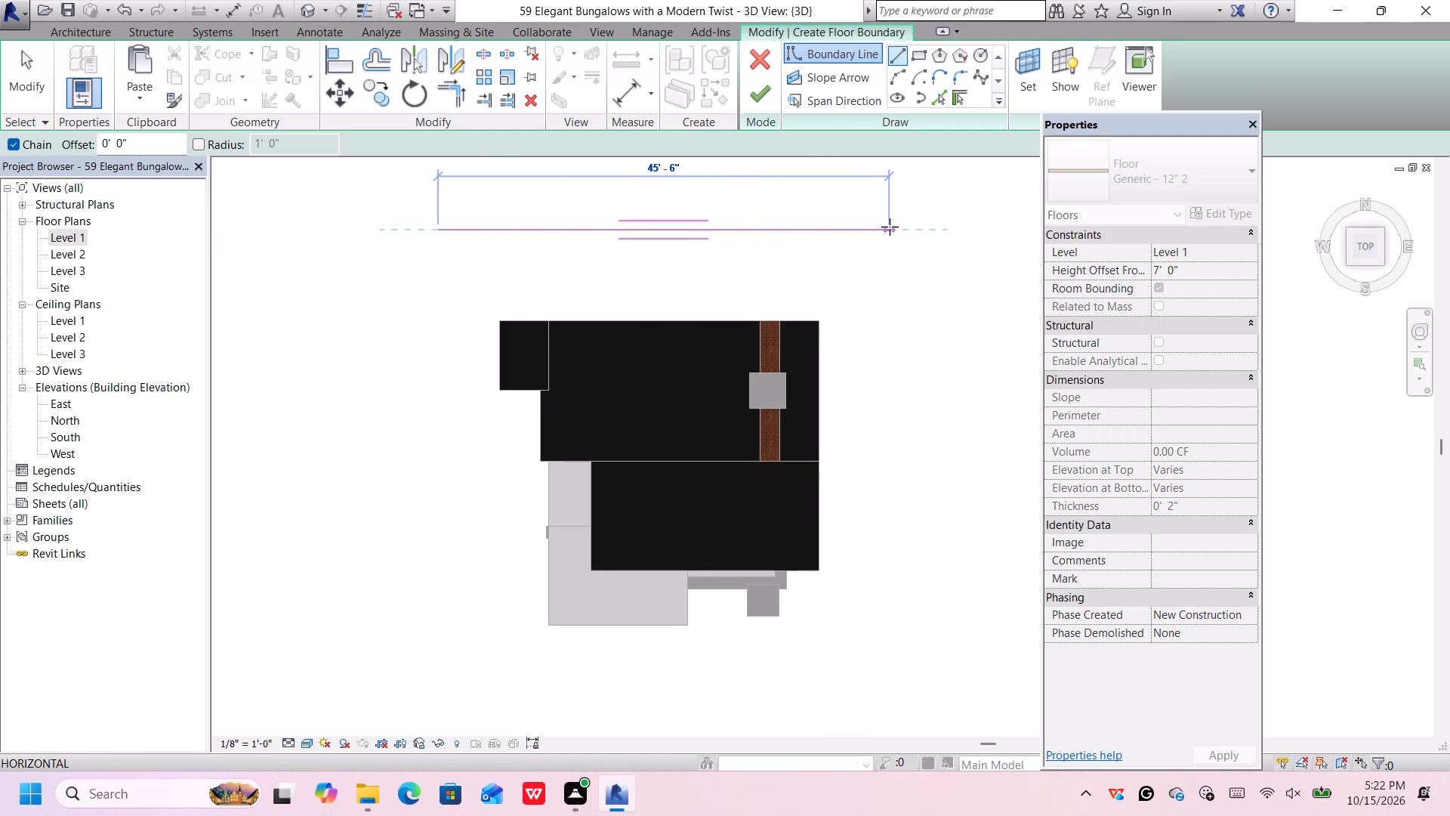
{"action": "left_click", "coordinate": [893, 227]}
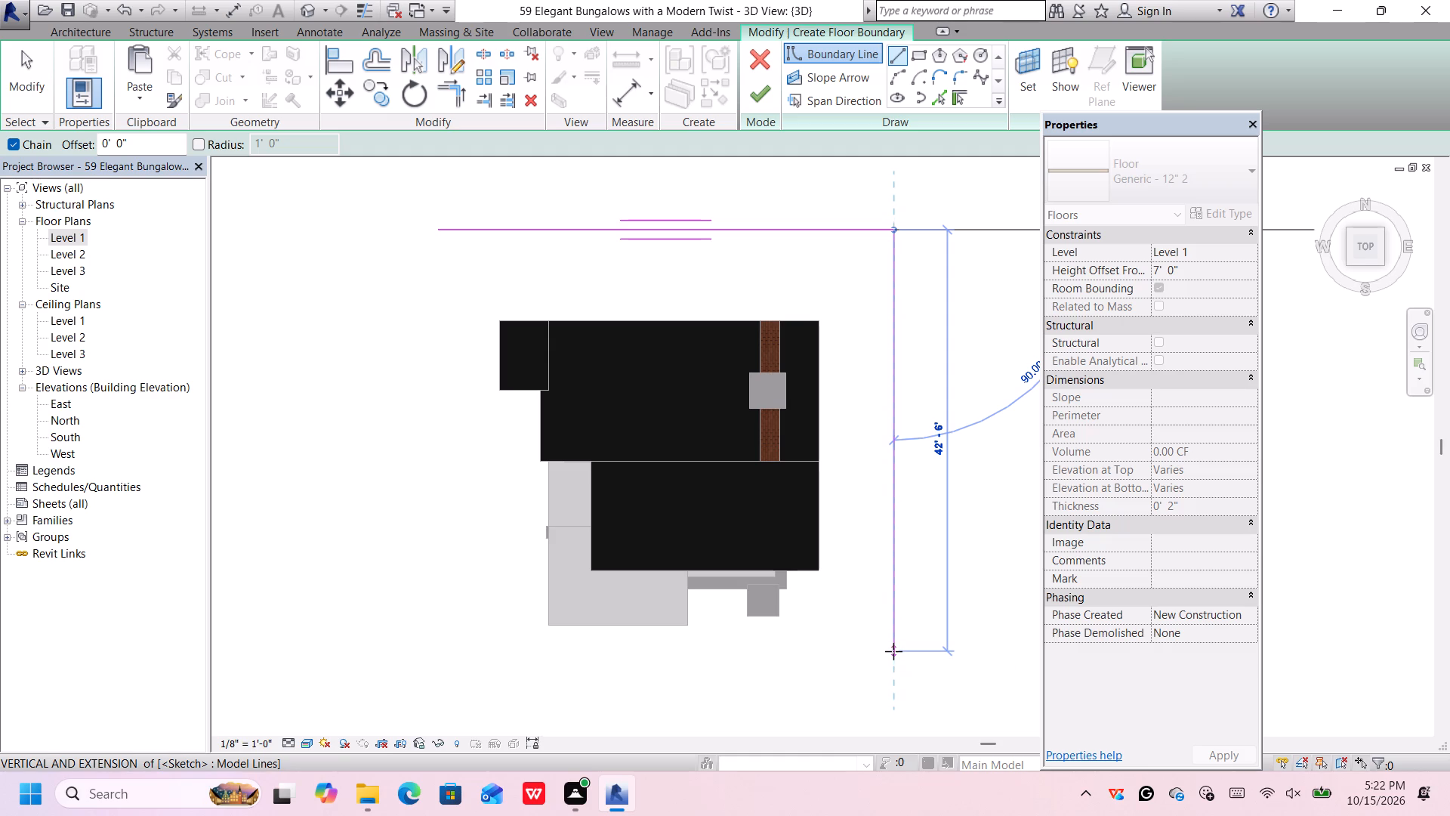
{"action": "left_click", "coordinate": [893, 660]}
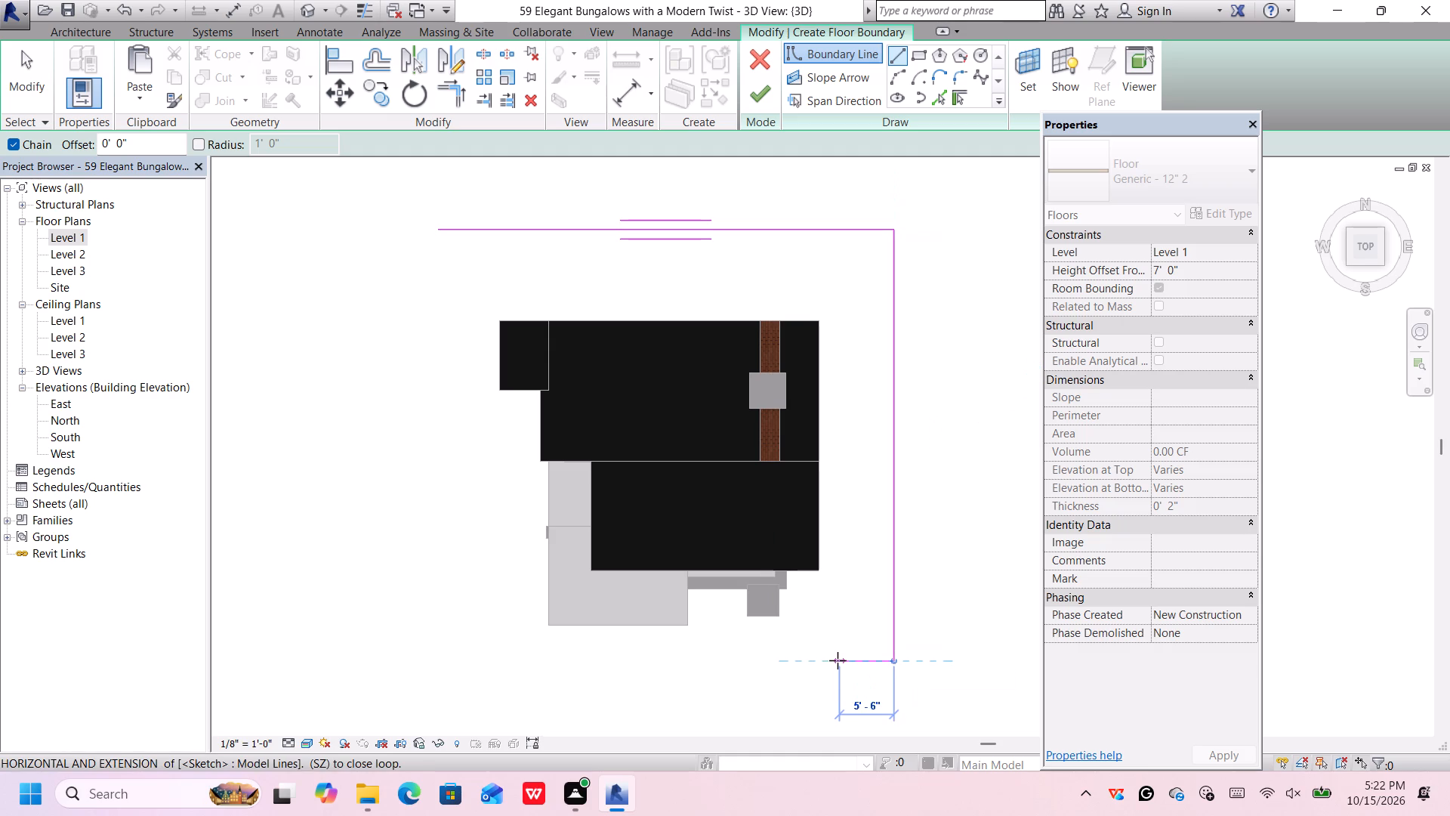
{"action": "left_click", "coordinate": [834, 658]}
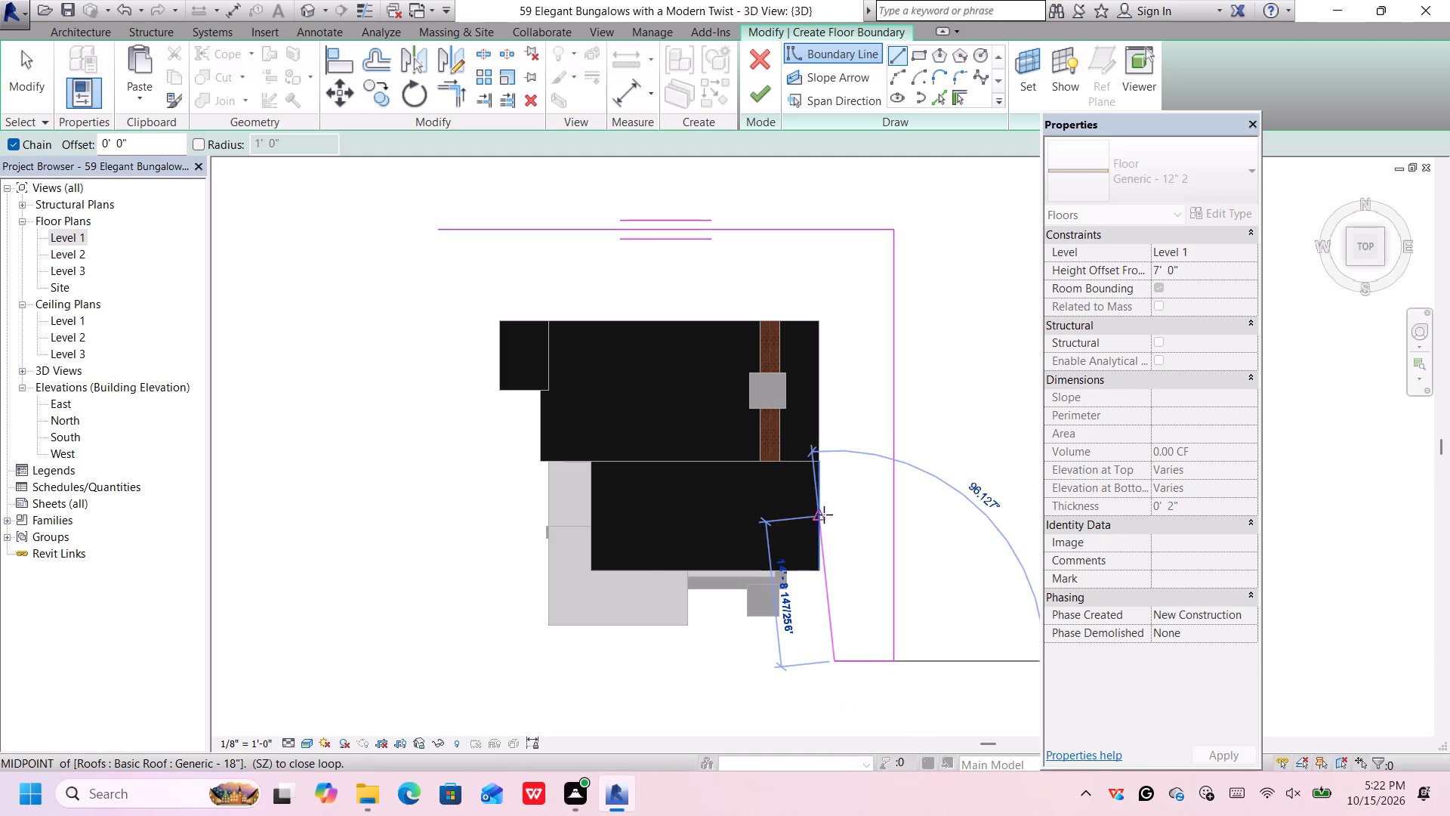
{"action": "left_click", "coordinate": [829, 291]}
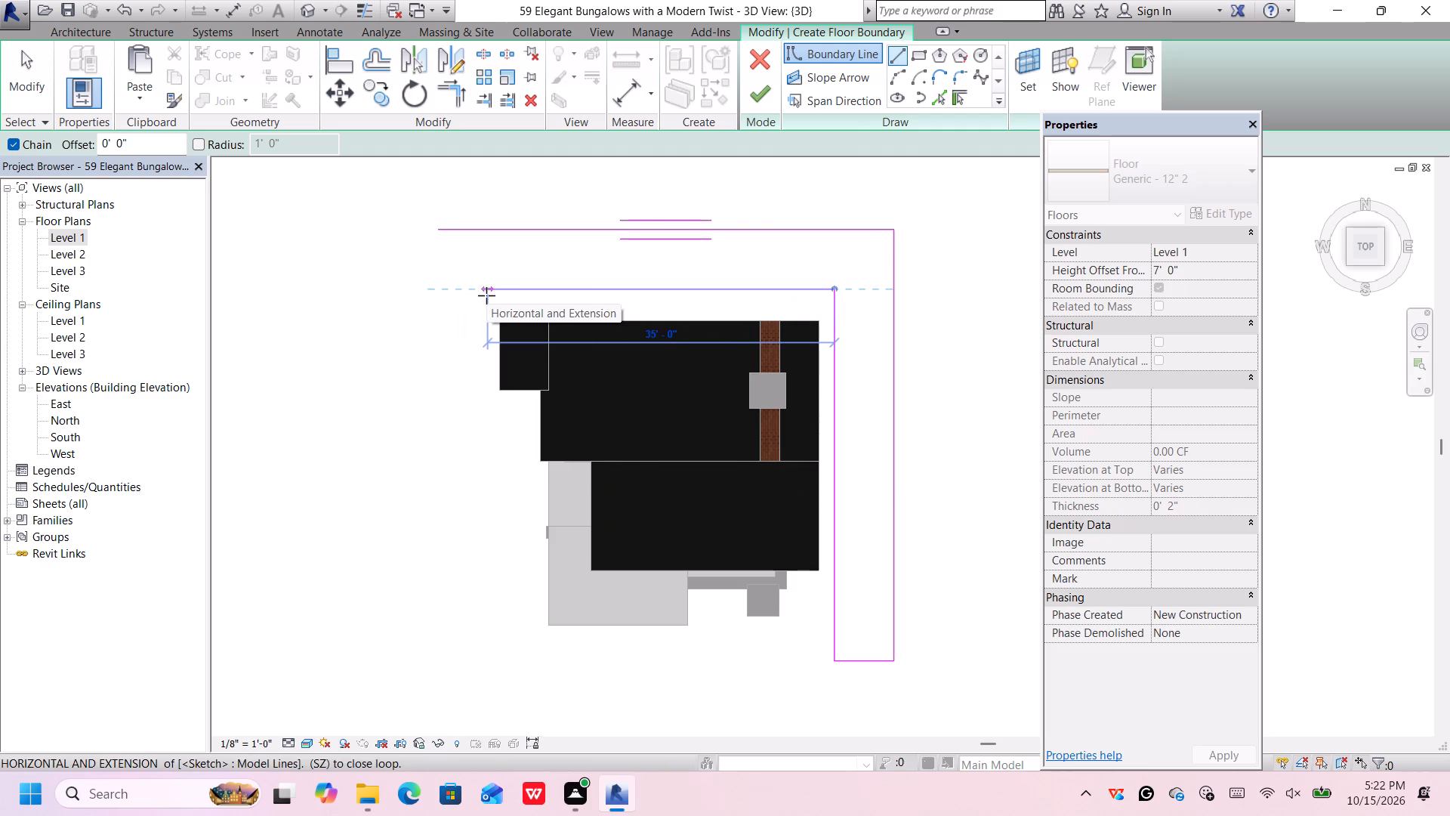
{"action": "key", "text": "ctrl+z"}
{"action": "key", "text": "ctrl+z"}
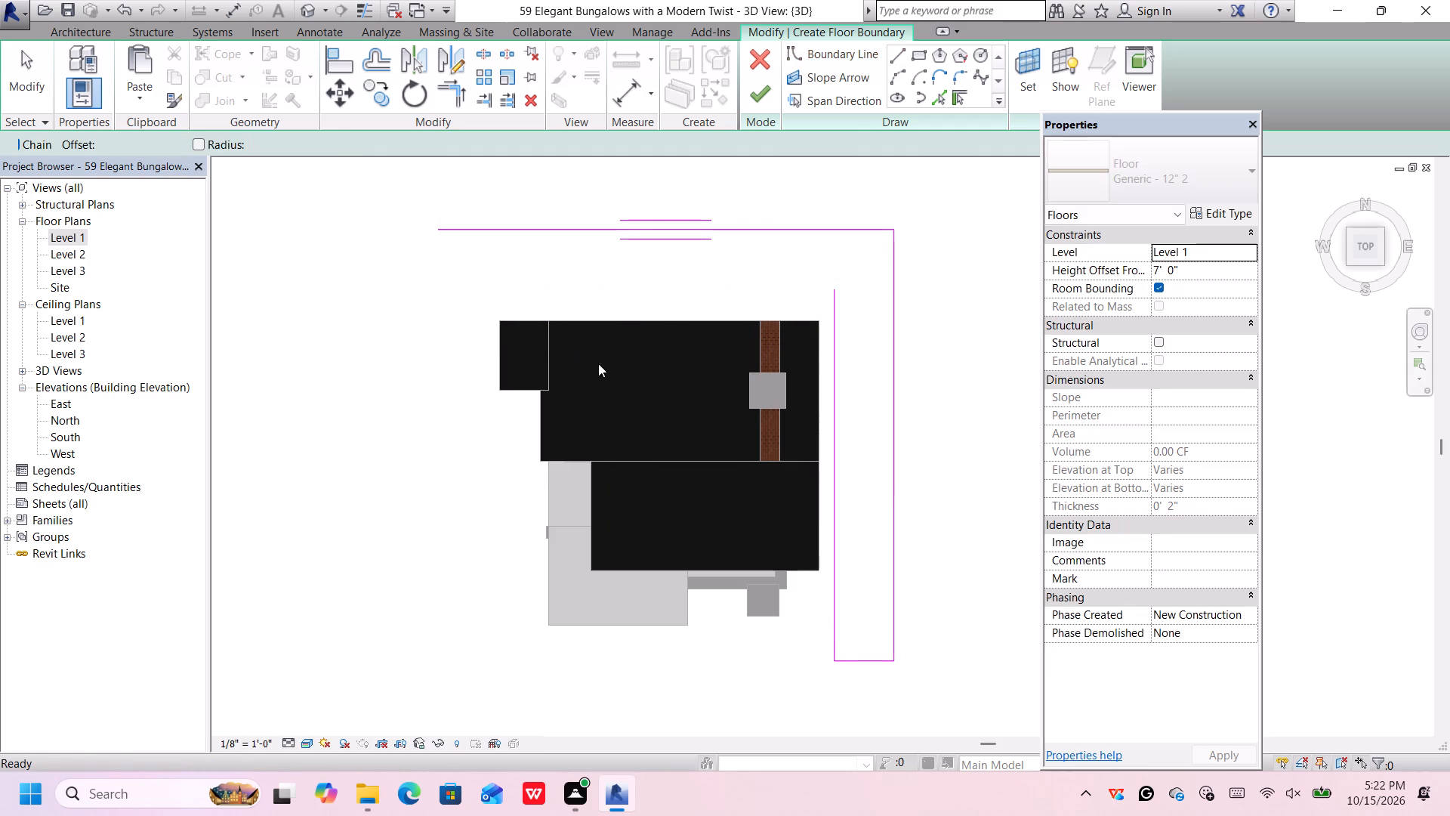
Extend the short front return toward the house and sketch an inner boundary loop around the house, about 33'-6" wide by 34'-6" deep.
{"action": "left_click", "coordinate": [832, 664]}
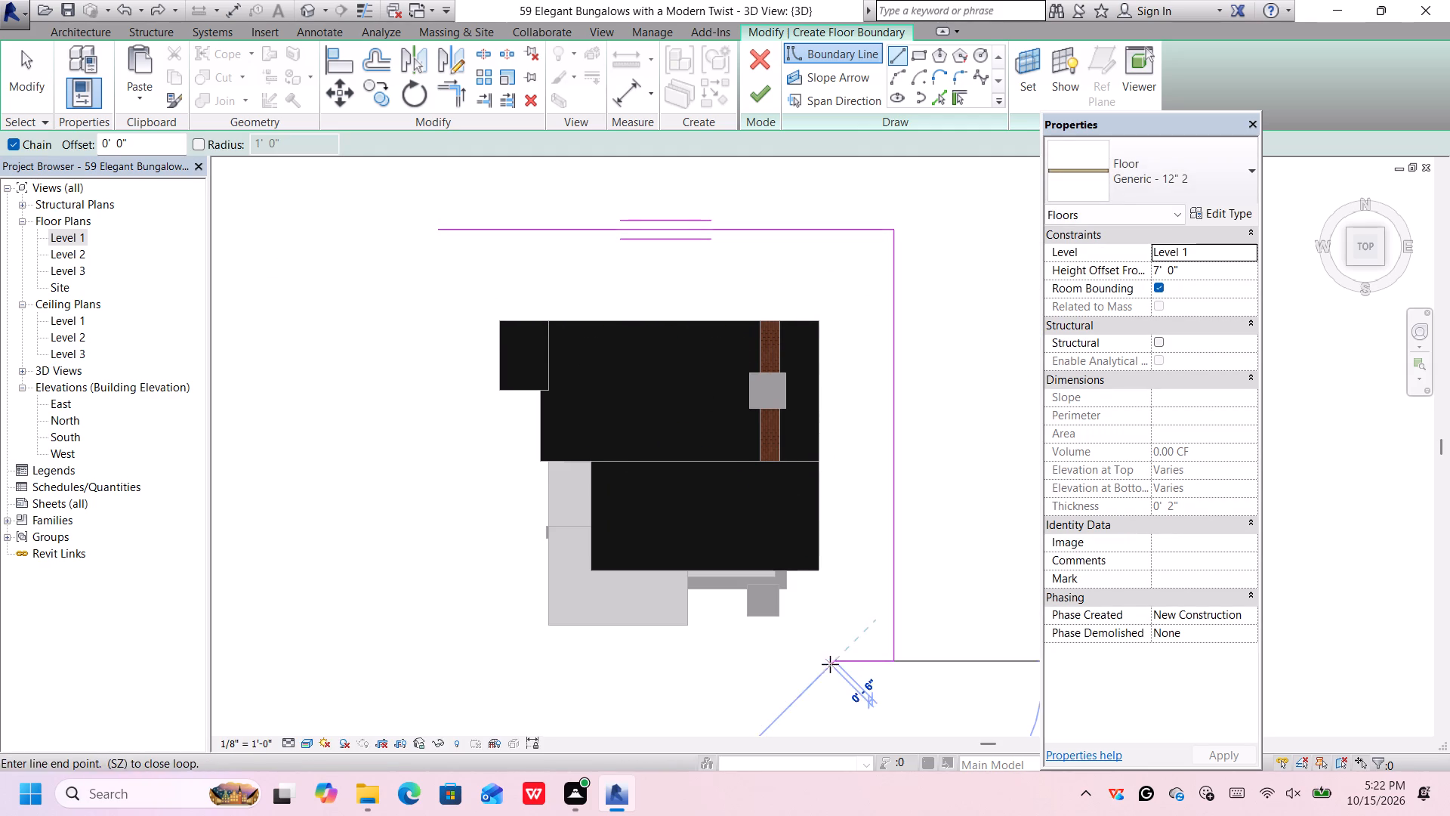
{"action": "left_click", "coordinate": [822, 661]}
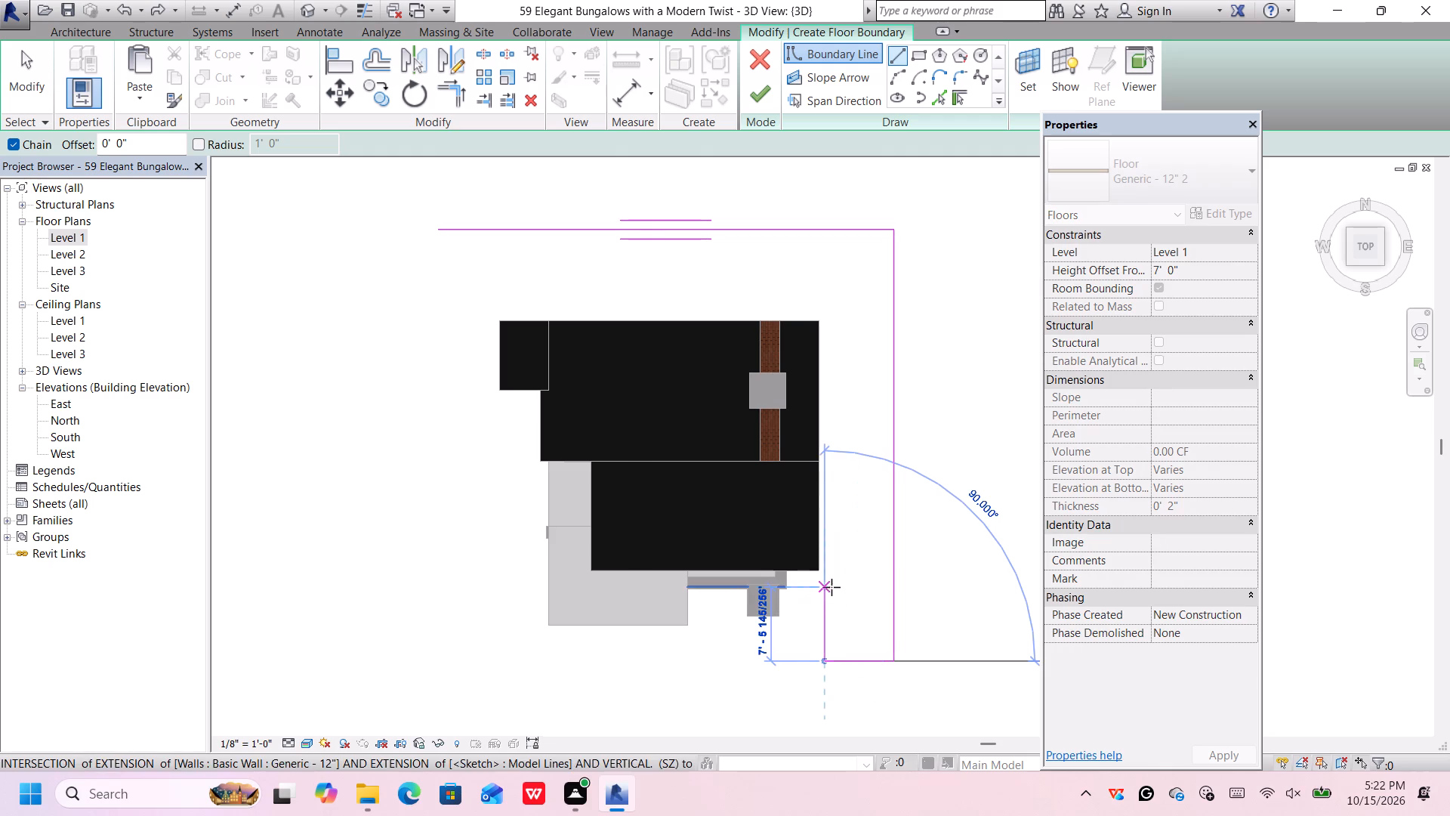
{"action": "left_click", "coordinate": [813, 316]}
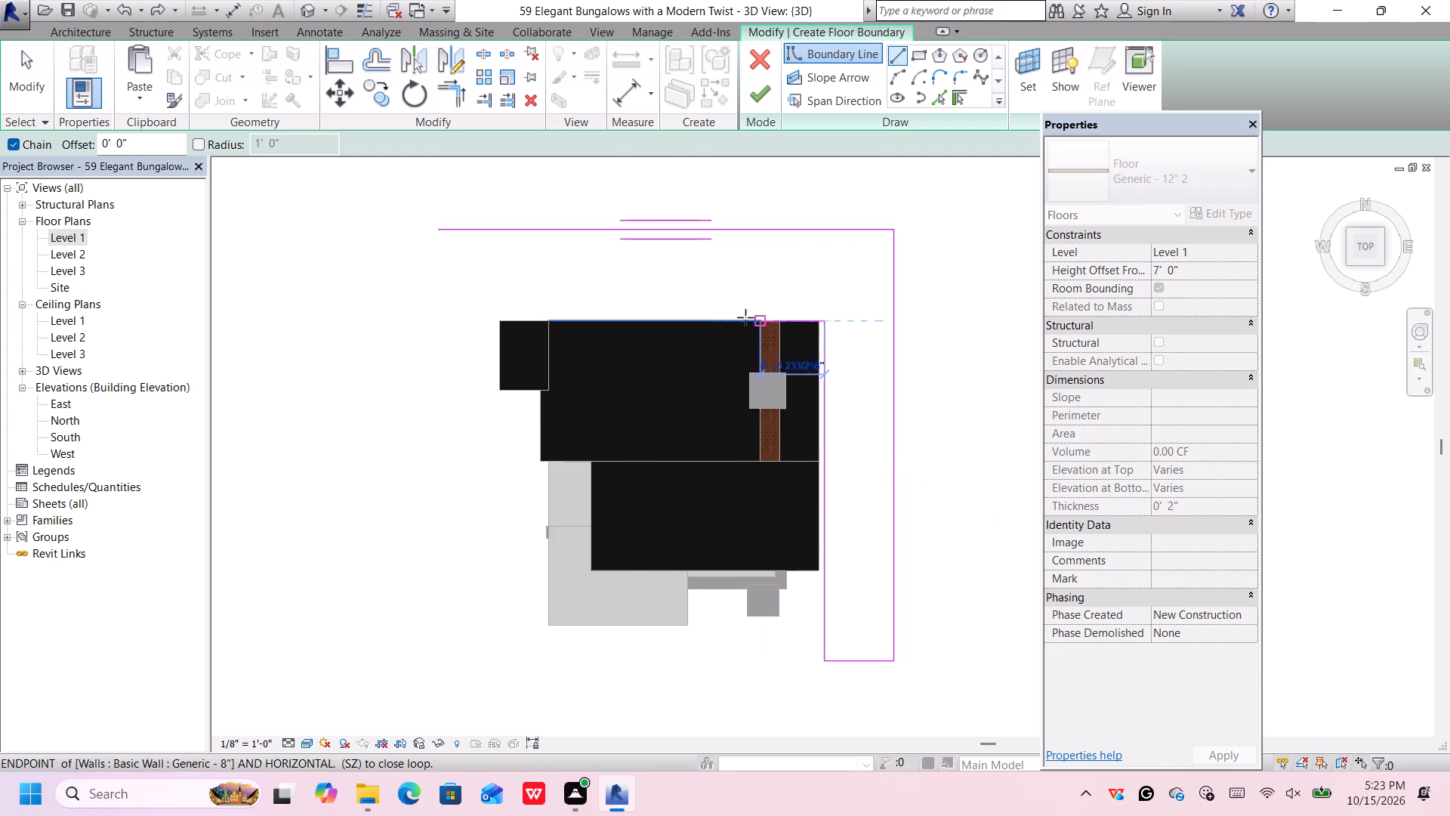
{"action": "key", "text": "ctrl+z"}
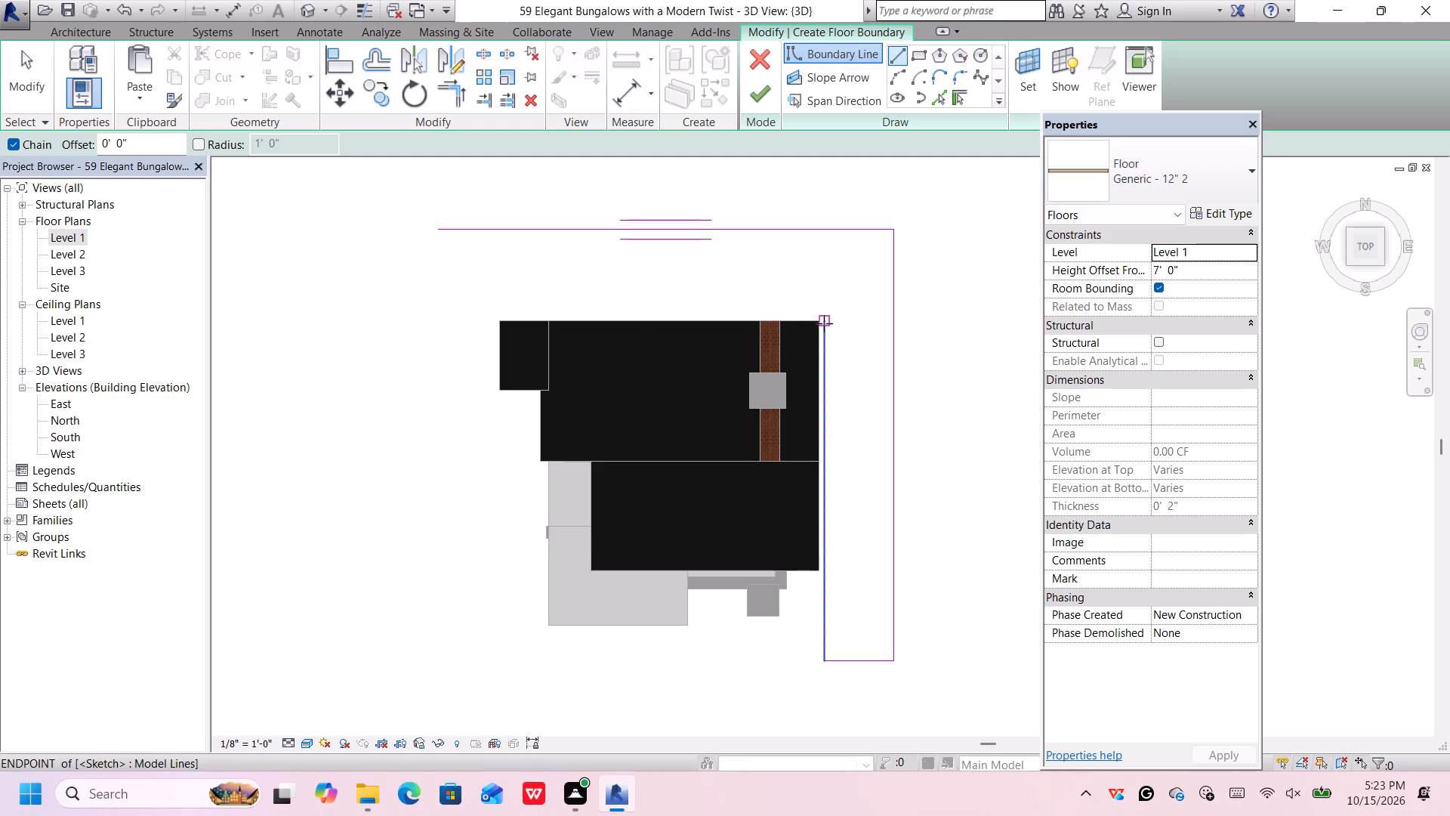
{"action": "left_click", "coordinate": [824, 323]}
{"action": "left_click", "coordinate": [823, 308]}
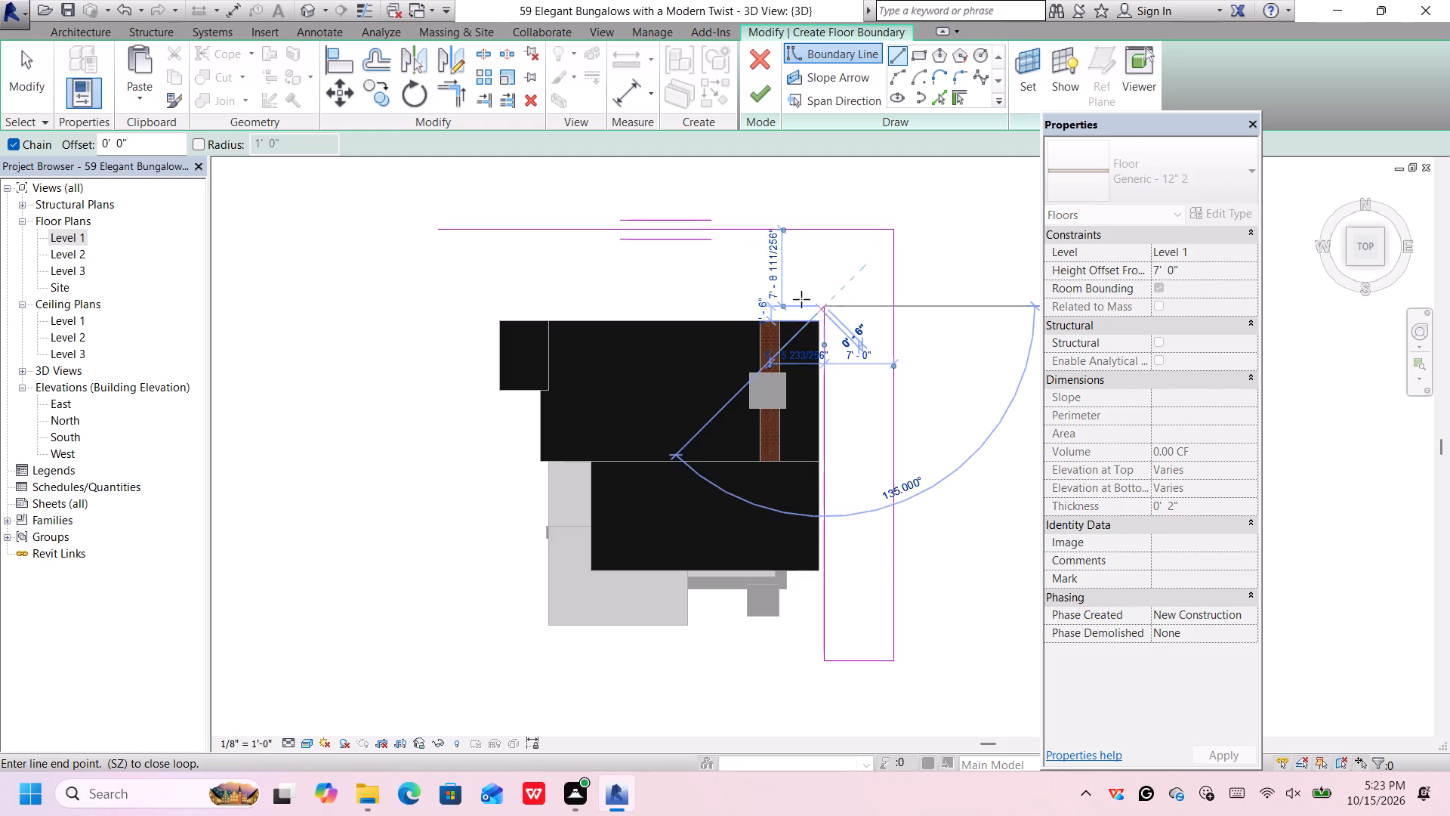
{"action": "left_click", "coordinate": [490, 312]}
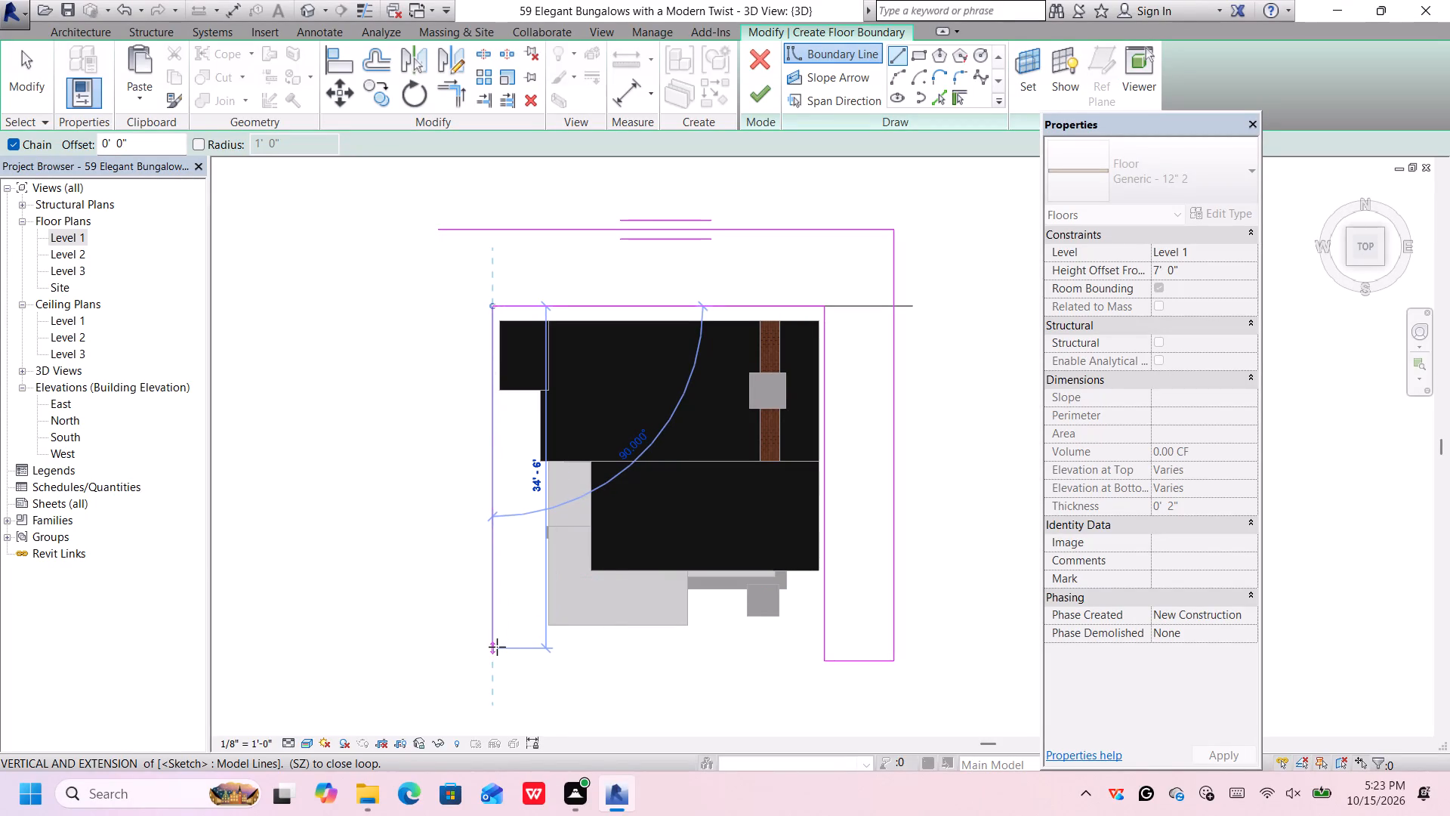
{"action": "left_click", "coordinate": [497, 648]}
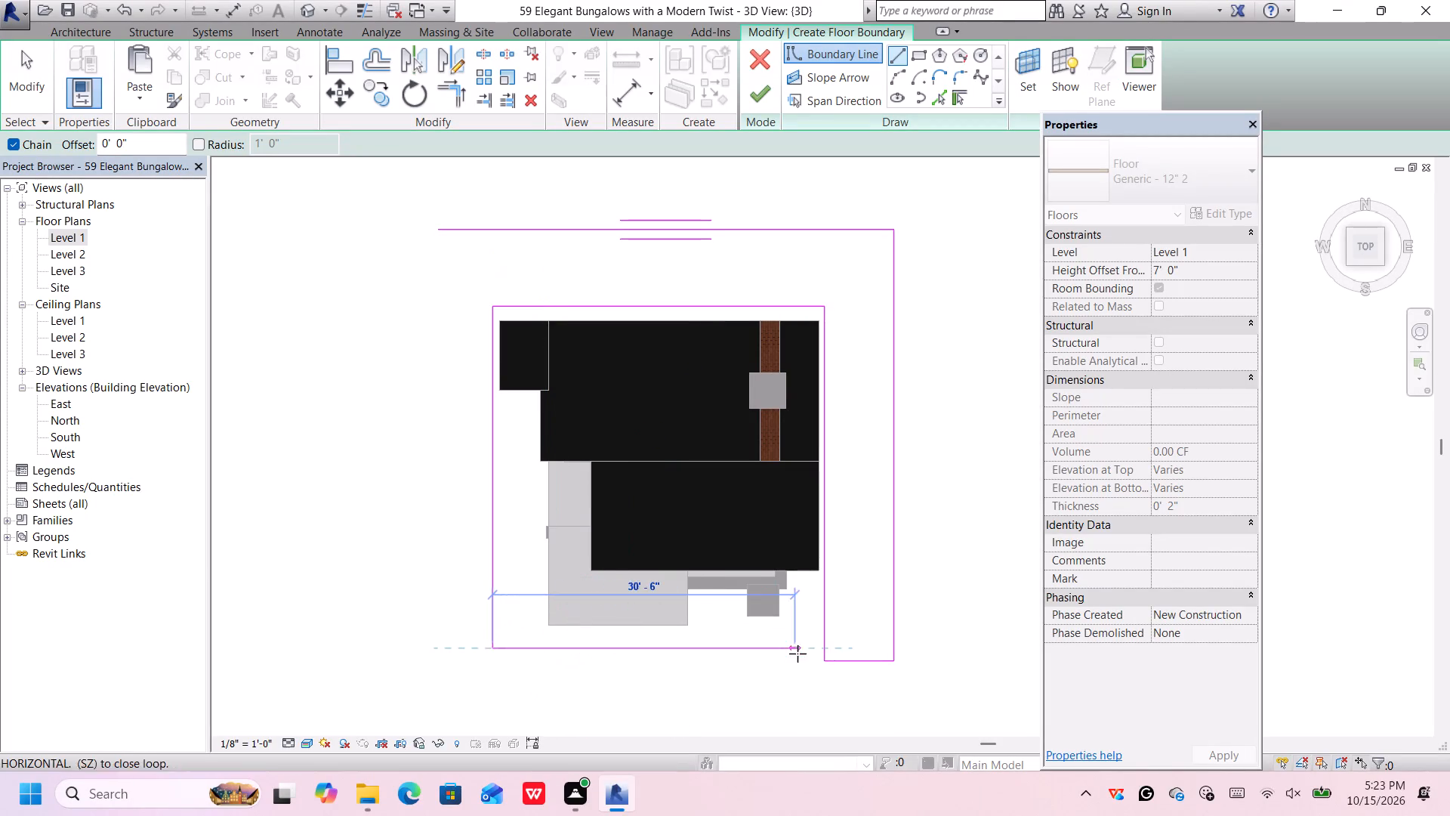
{"action": "left_click", "coordinate": [822, 651]}
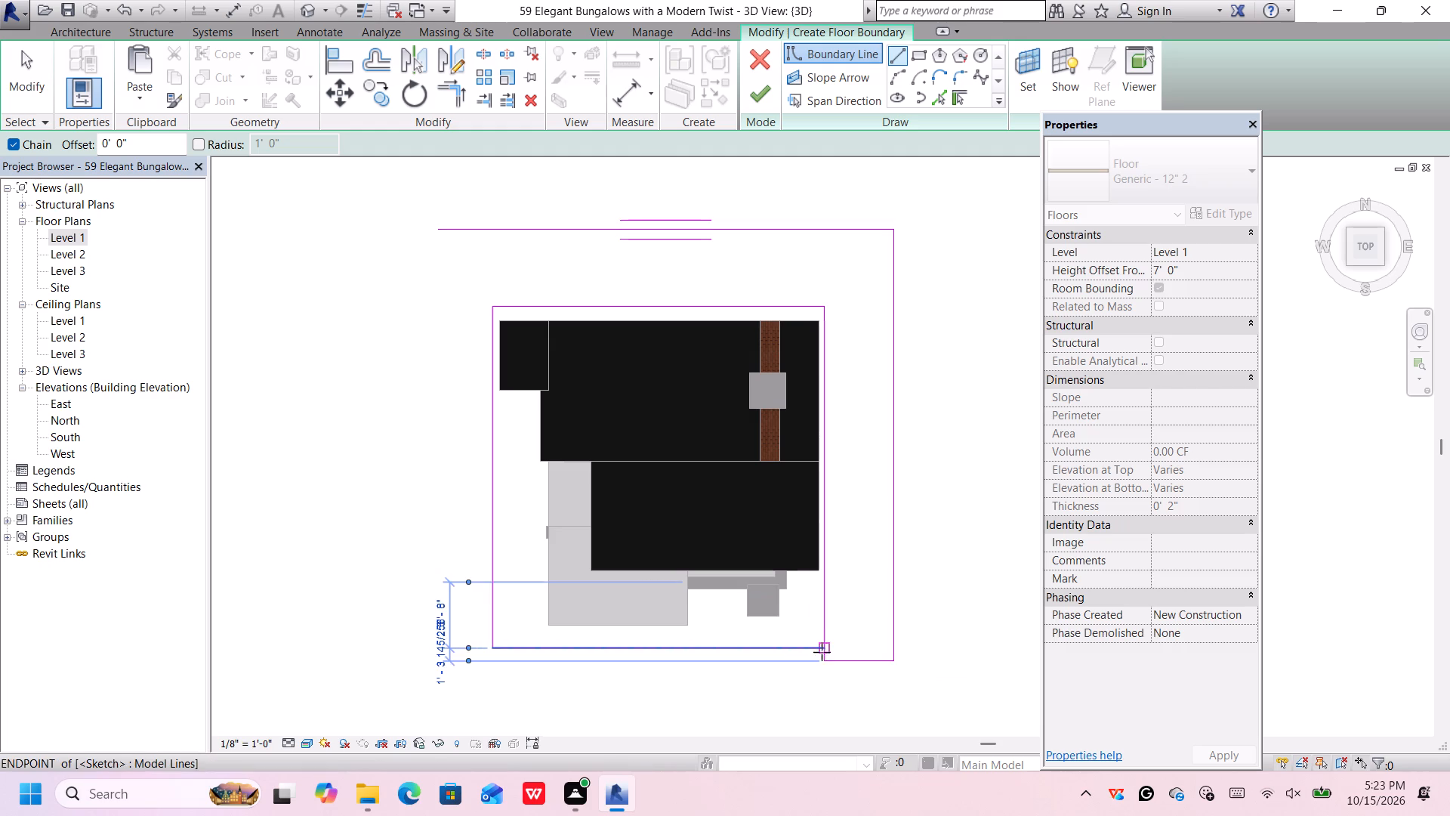
Sketch the outer boundary's front and left-side edges, and join the front edge to the short return with a 5'-6" line.
{"action": "left_click", "coordinate": [827, 716]}
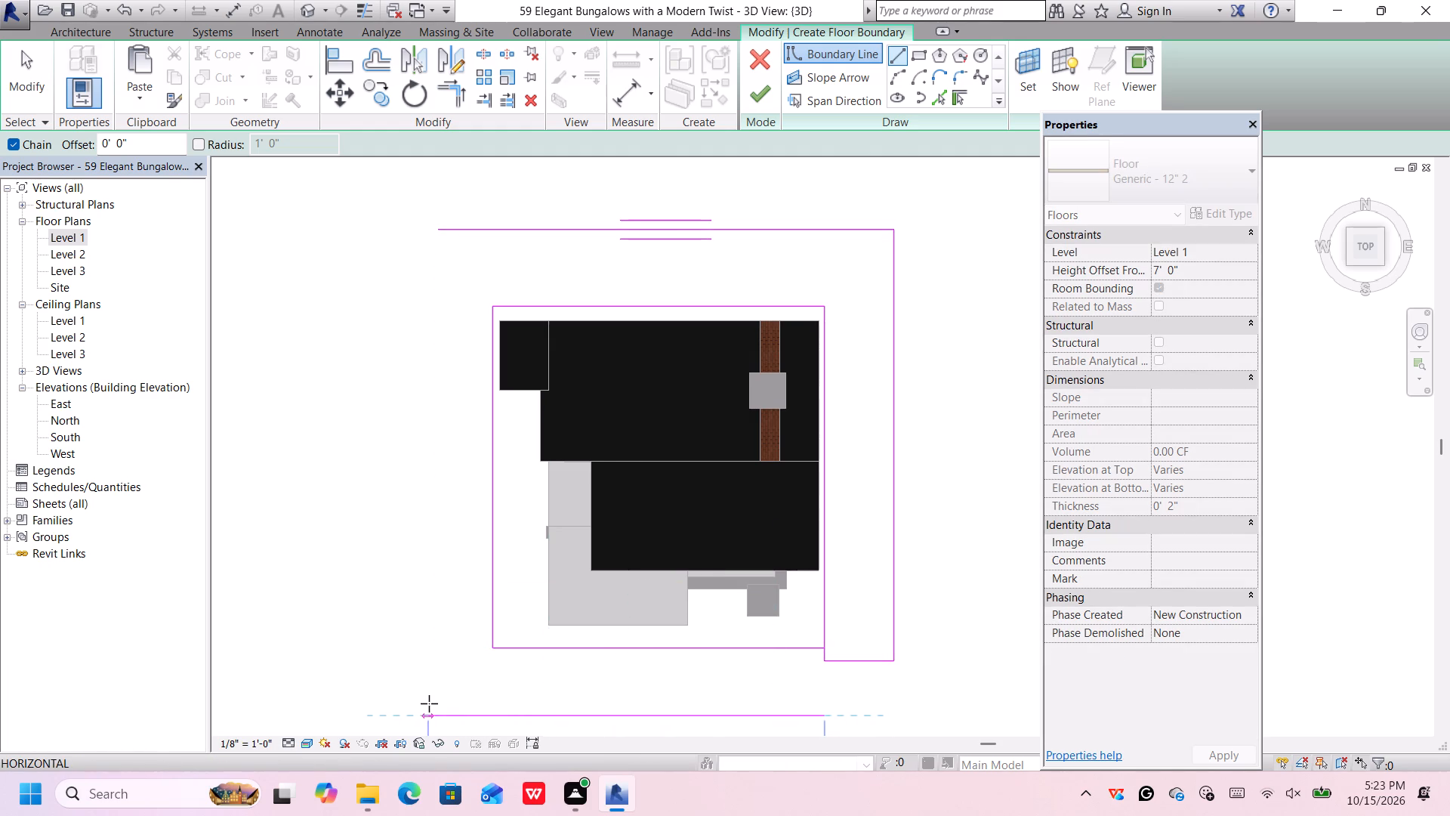
{"action": "left_click", "coordinate": [443, 712]}
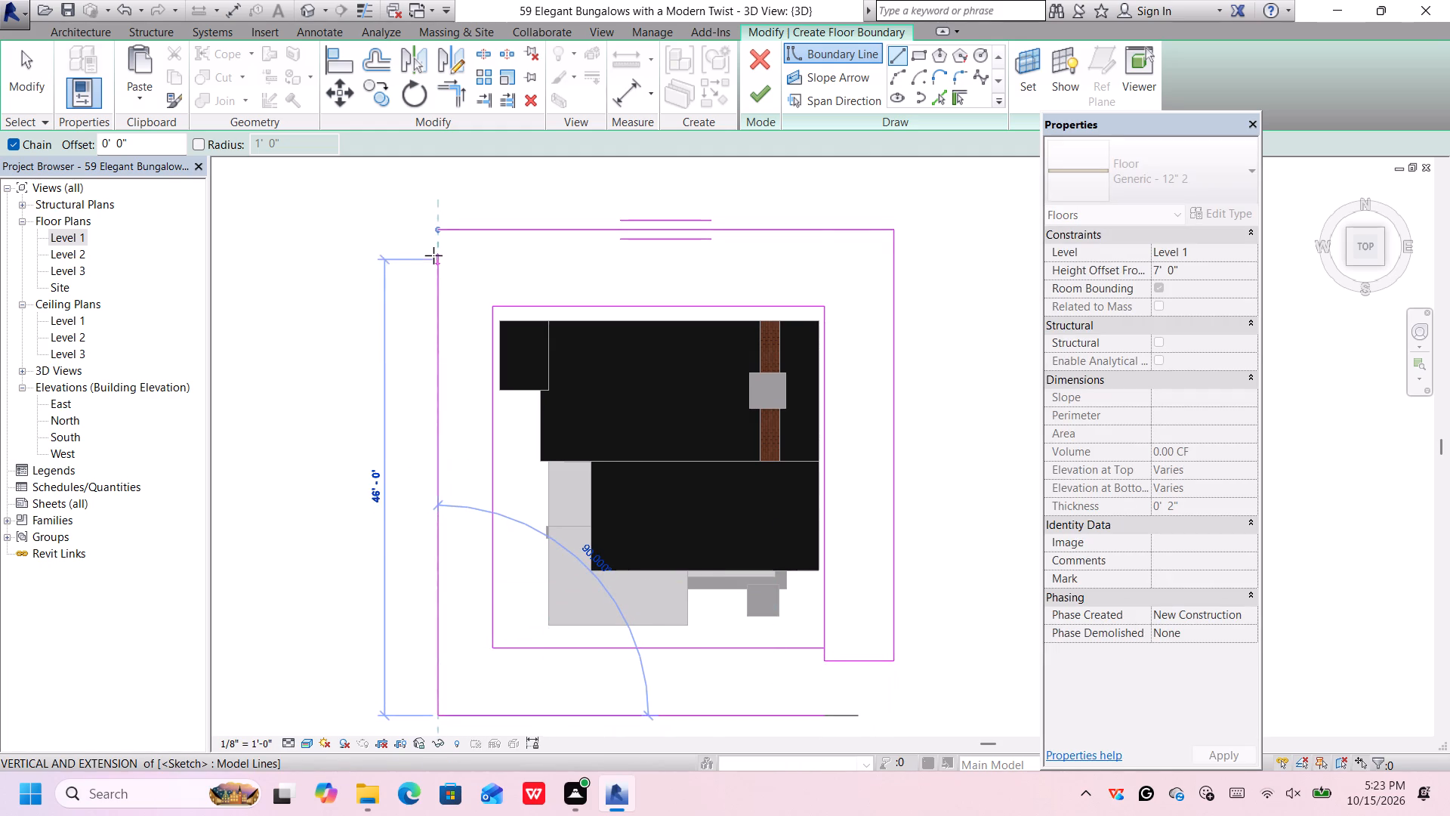
{"action": "left_click", "coordinate": [438, 235]}
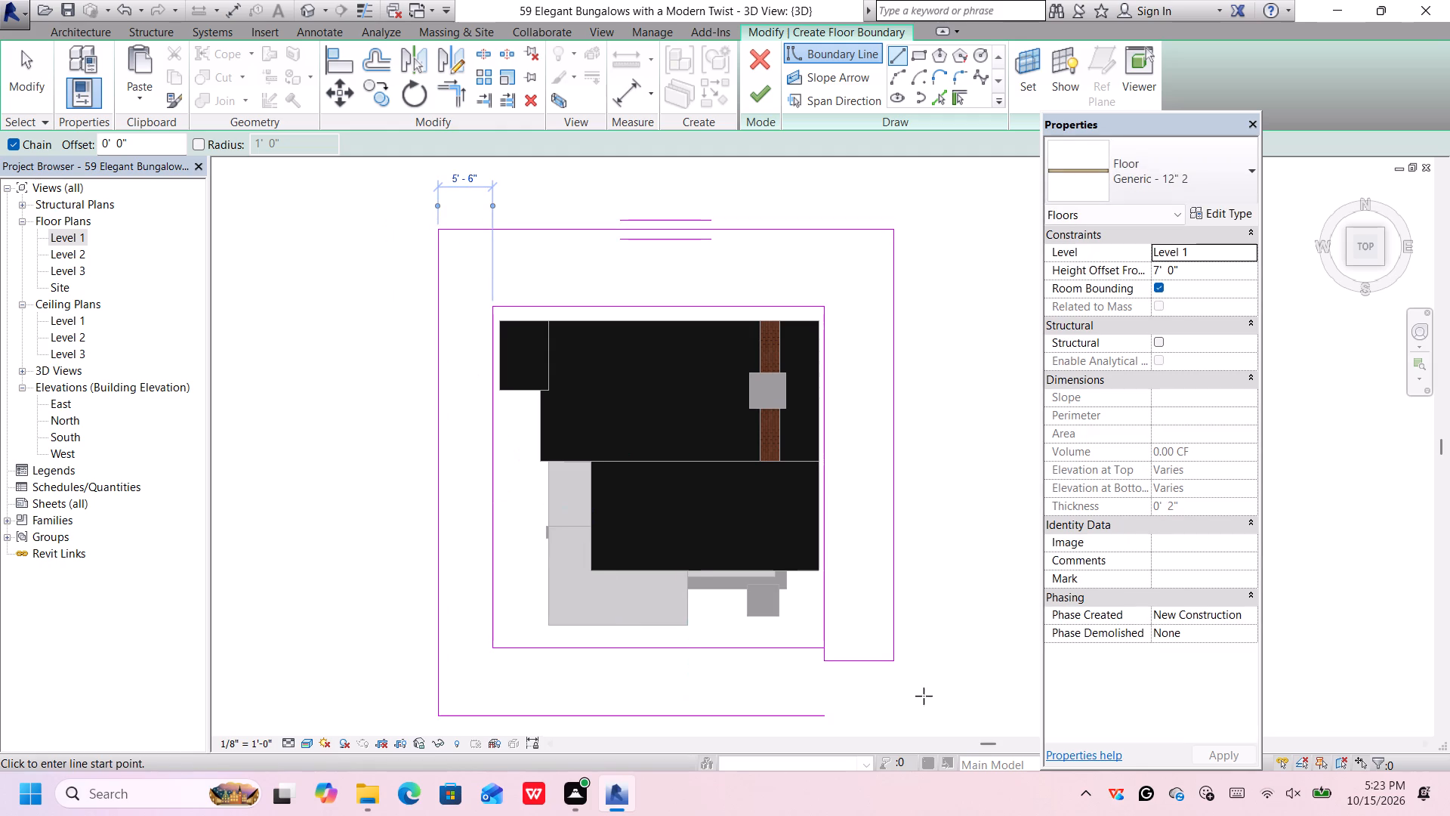
{"action": "left_click", "coordinate": [823, 661]}
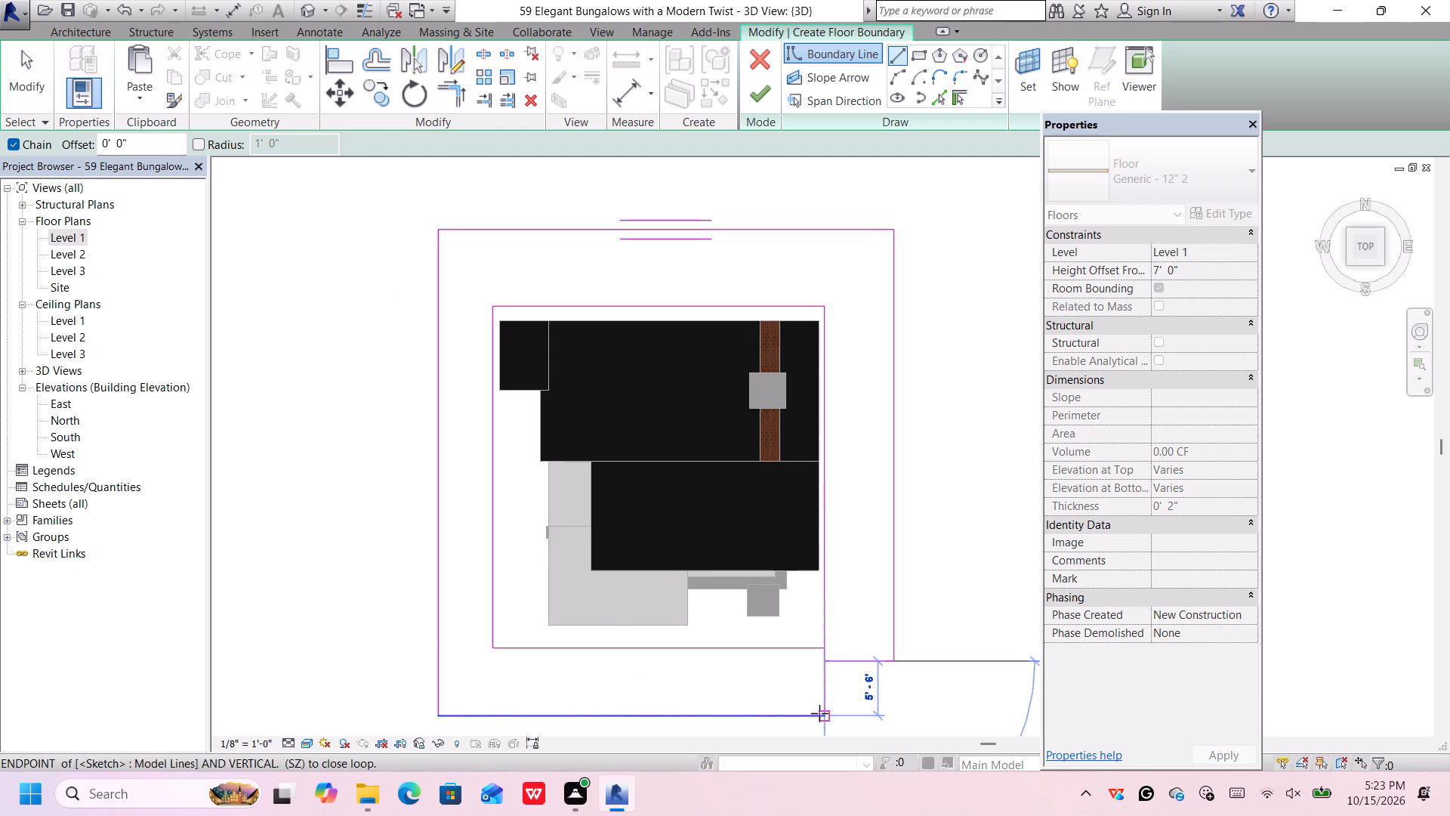
{"action": "left_click", "coordinate": [819, 713]}
{"action": "key", "text": "space"}
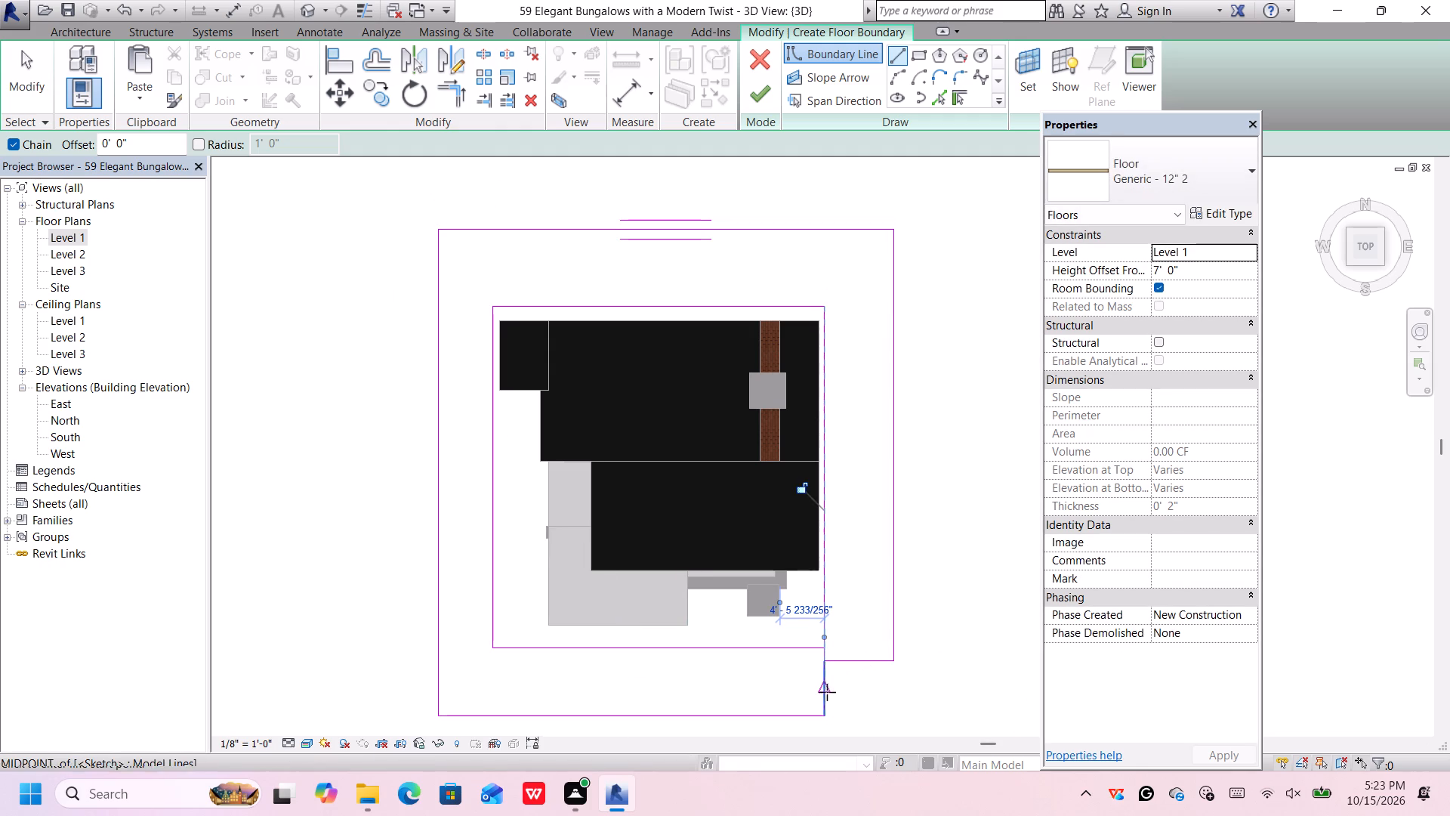
{"action": "key", "text": "Escape"}
{"action": "key", "text": "Escape"}
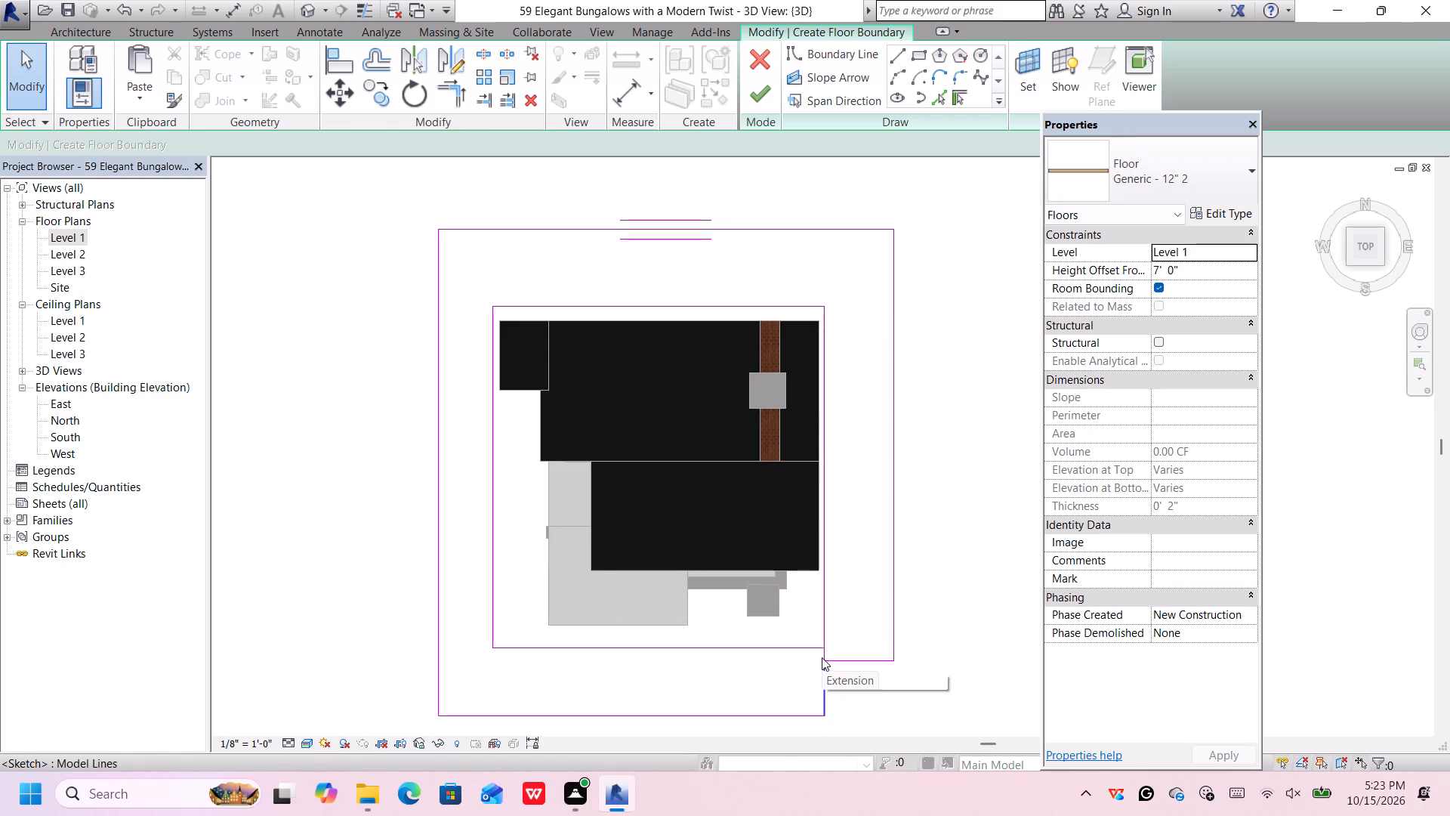
Shorten the inner loop's right-side edge so that it ends at the loop's front corner.
{"action": "scroll", "coordinate": [825, 654], "scroll_direction": "up", "scroll_amount": 6}
{"action": "left_click", "coordinate": [825, 654]}
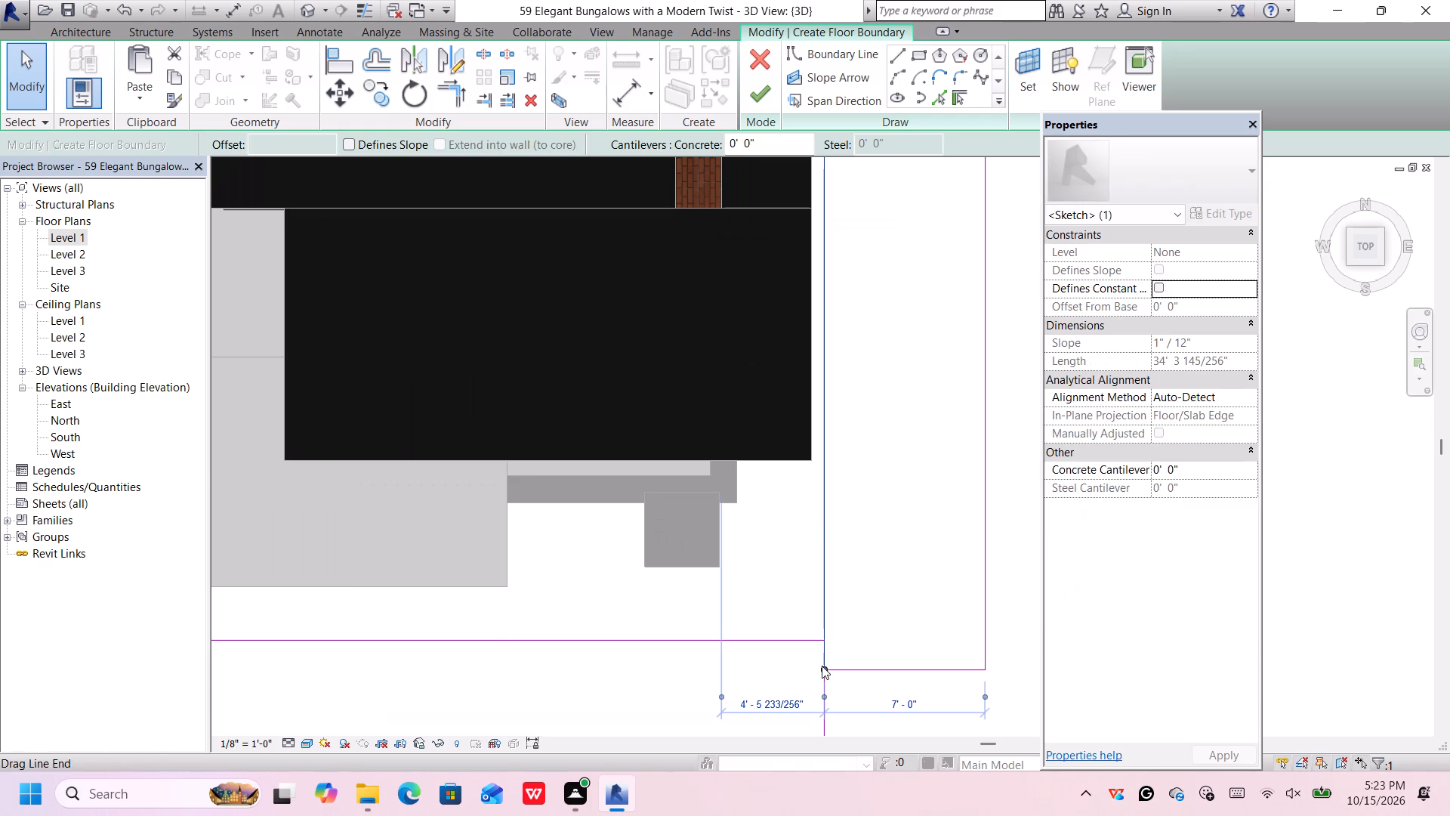
{"action": "left_click_drag", "start_coordinate": [822, 666], "coordinate": [825, 641]}
{"action": "scroll", "coordinate": [841, 679], "scroll_direction": "down", "scroll_amount": 6}
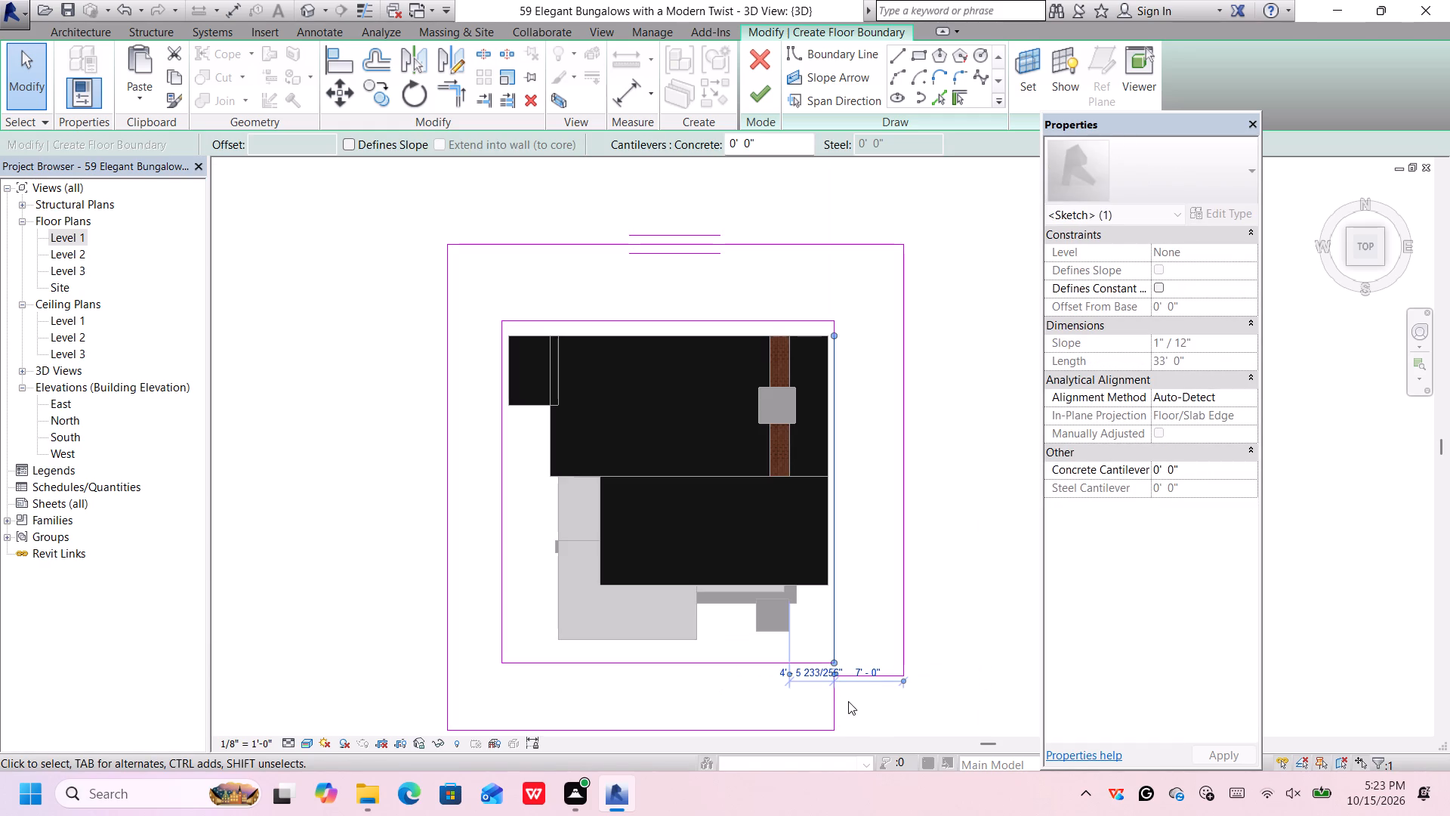
{"action": "middle_click_drag", "start_coordinate": [866, 724], "coordinate": [866, 693]}
{"action": "scroll", "coordinate": [866, 693], "scroll_direction": "up", "scroll_amount": 1}
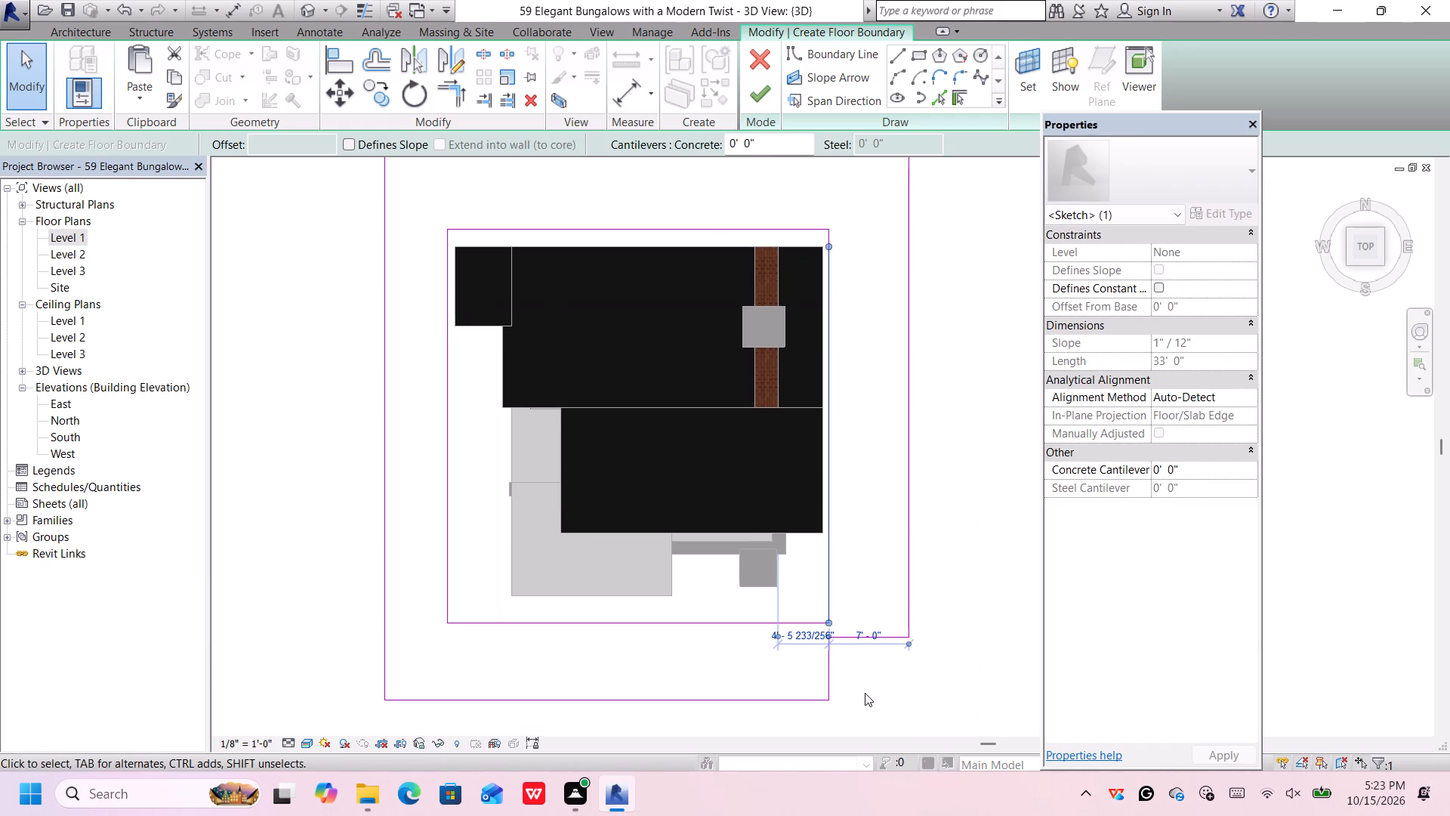
{"action": "left_click", "coordinate": [865, 691]}
{"action": "scroll", "coordinate": [895, 717], "scroll_direction": "down", "scroll_amount": 2}
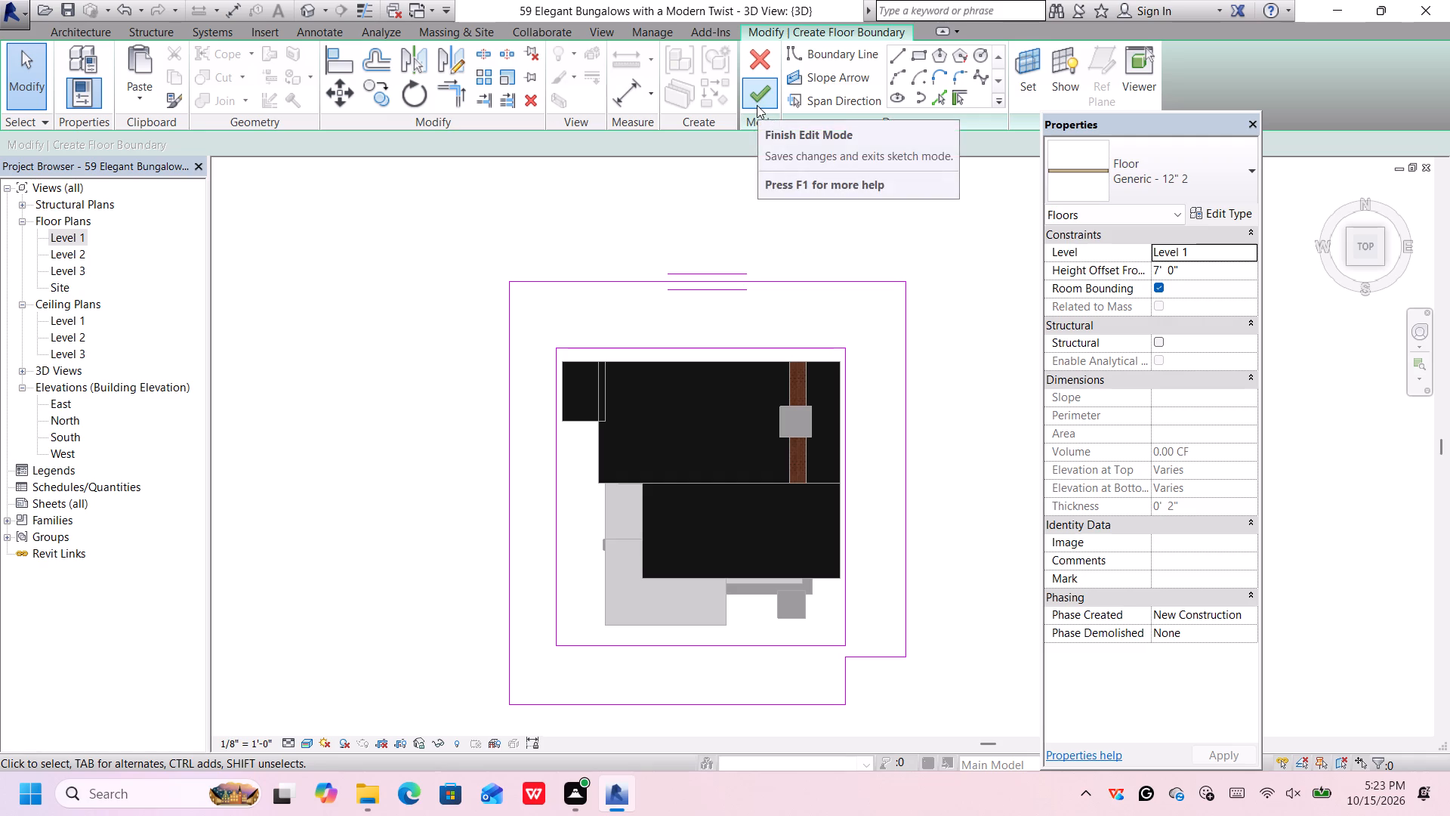
Change the type of the floor being sketched to LW Concrete on Metal Deck.
{"action": "left_click", "coordinate": [1143, 187]}
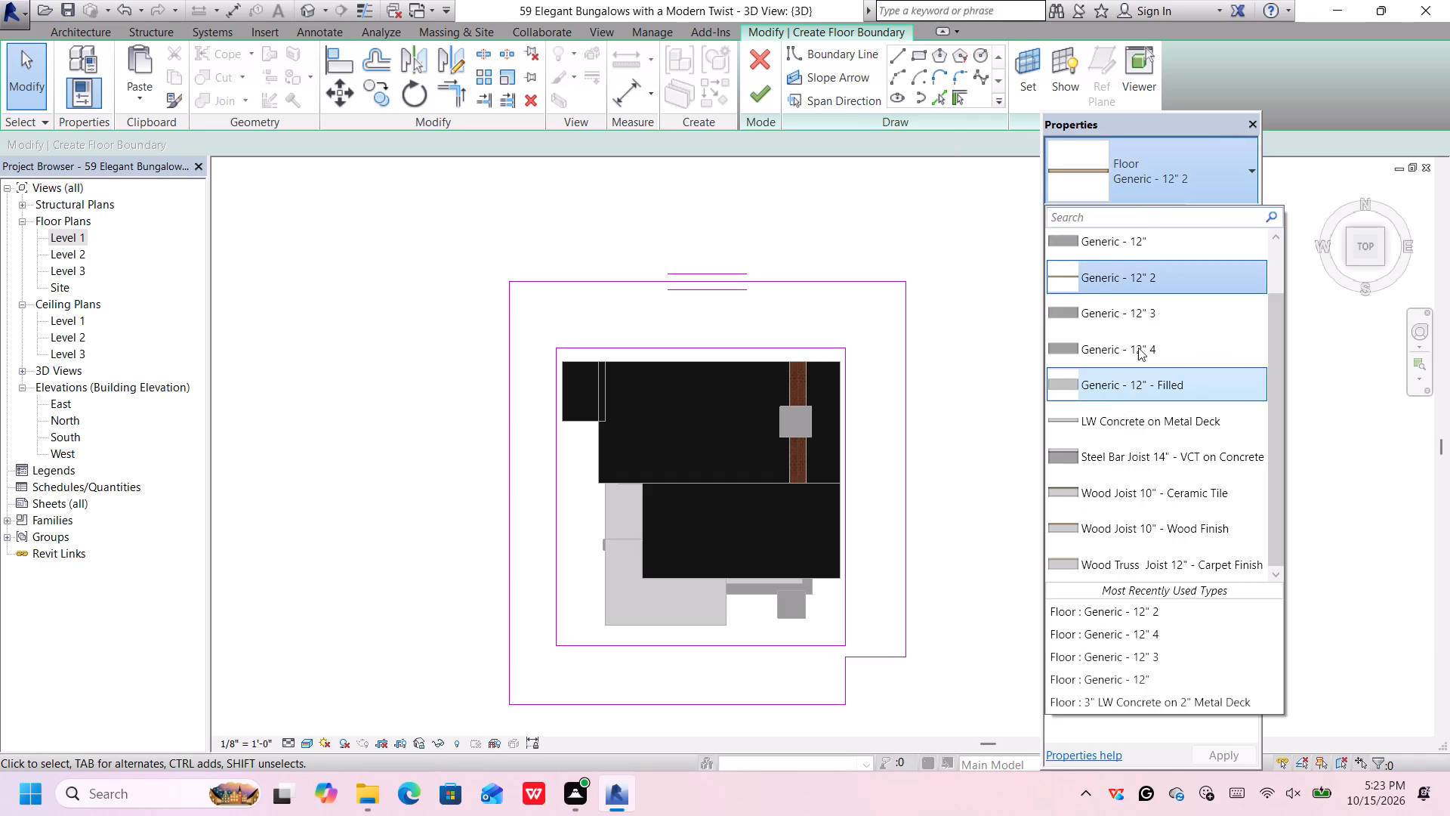
{"action": "scroll", "coordinate": [1140, 345], "scroll_direction": "up", "scroll_amount": 2}
{"action": "scroll", "coordinate": [1140, 346], "scroll_direction": "down", "scroll_amount": 1}
{"action": "scroll", "coordinate": [1140, 346], "scroll_direction": "up", "scroll_amount": 1}
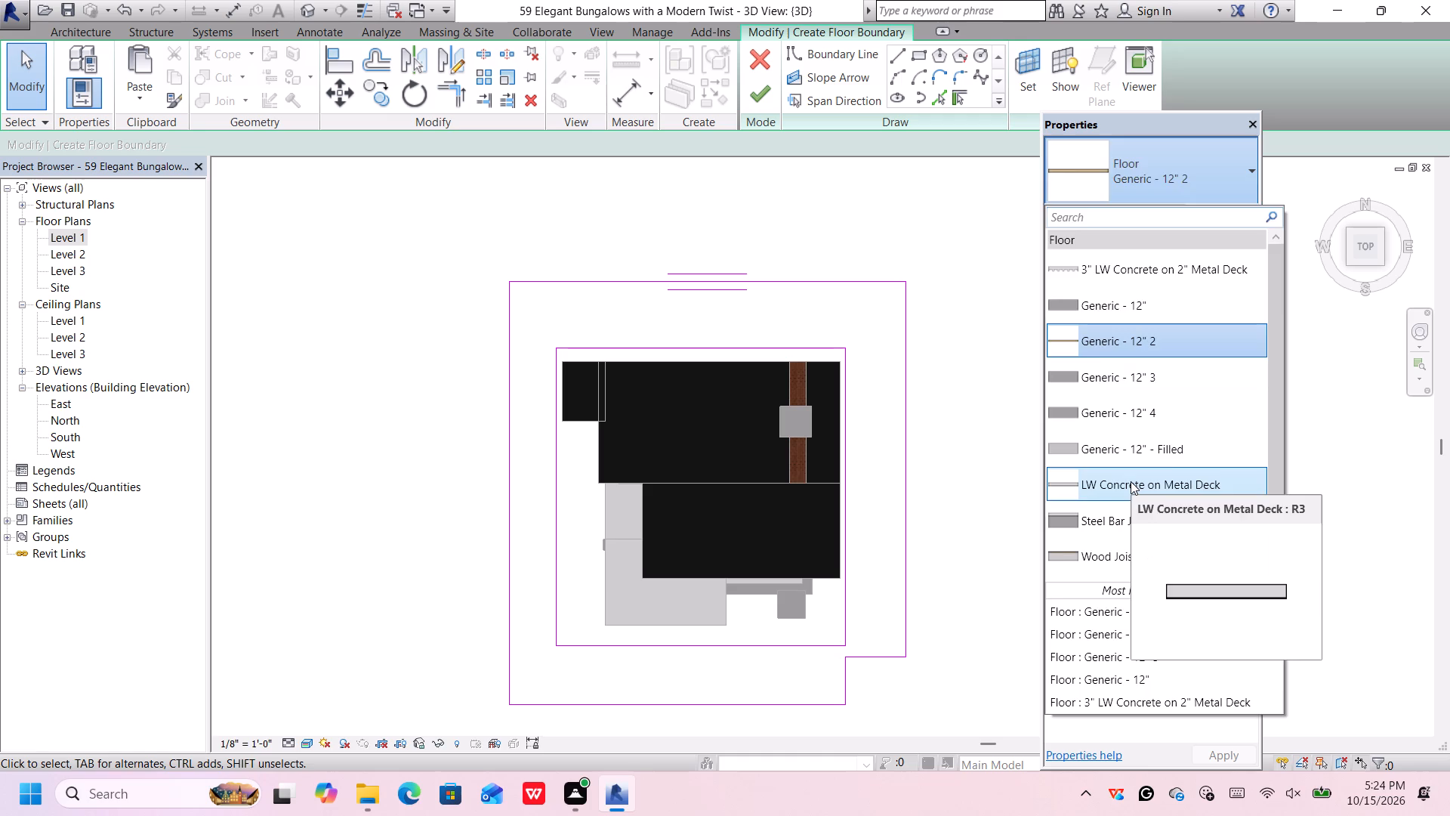
{"action": "left_click", "coordinate": [1131, 481]}
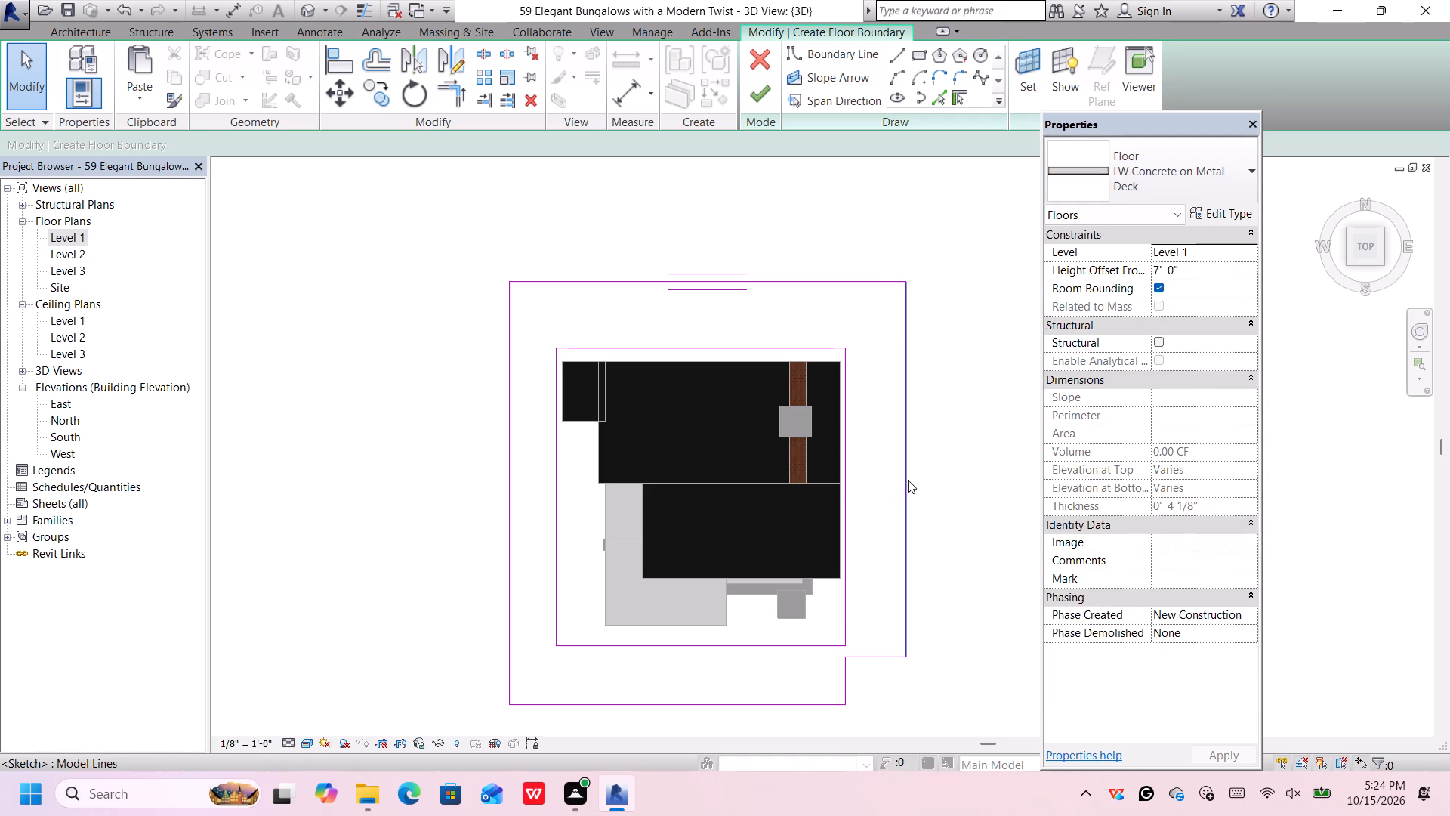
Finish the boundary sketch to create the LW Concrete on Metal Deck floor surround around the house.
{"action": "left_click", "coordinate": [752, 97]}
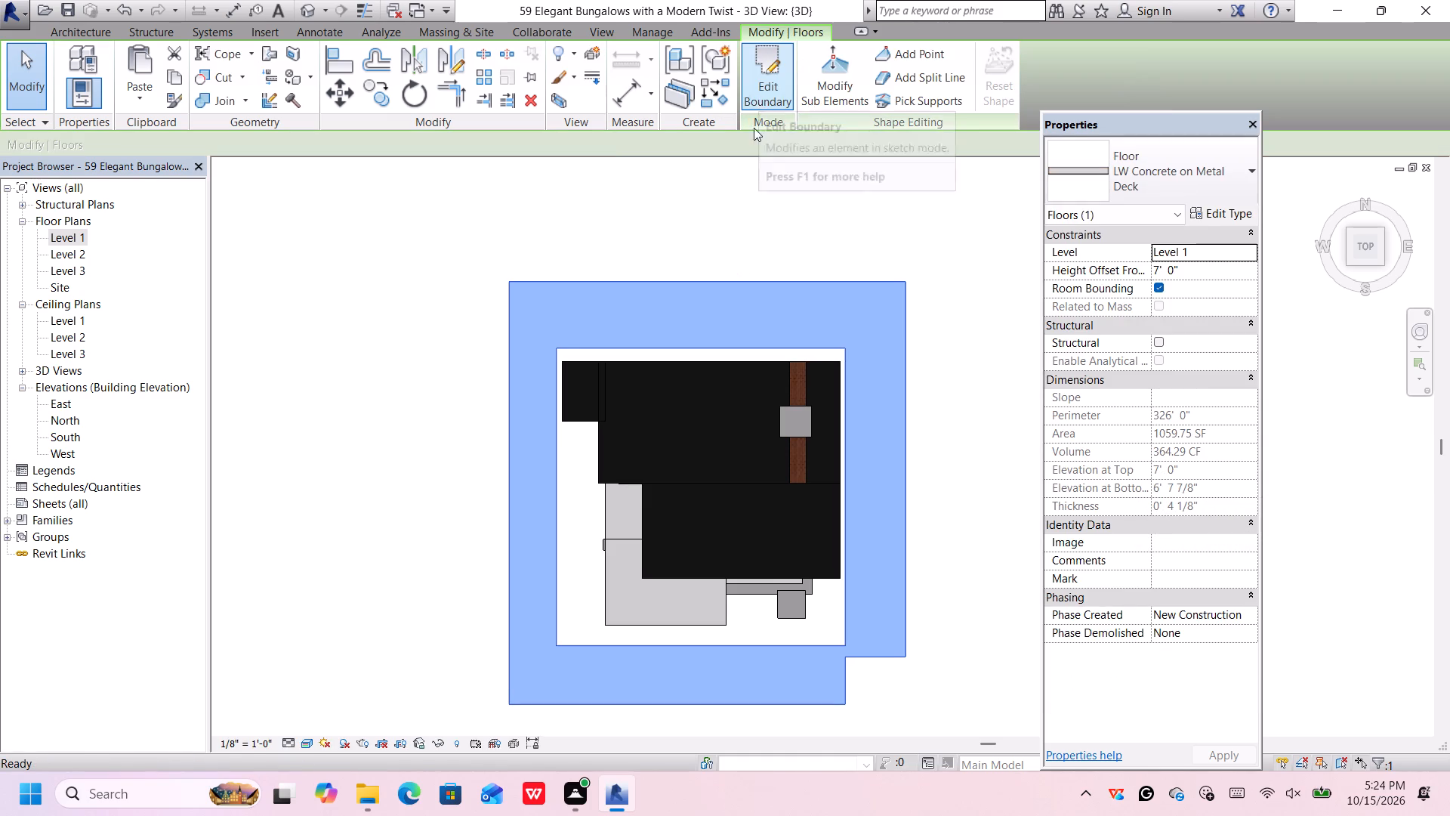
Set the floor surround's height offset from Level 1 to 0' 0".
{"action": "left_click", "coordinate": [1350, 264]}
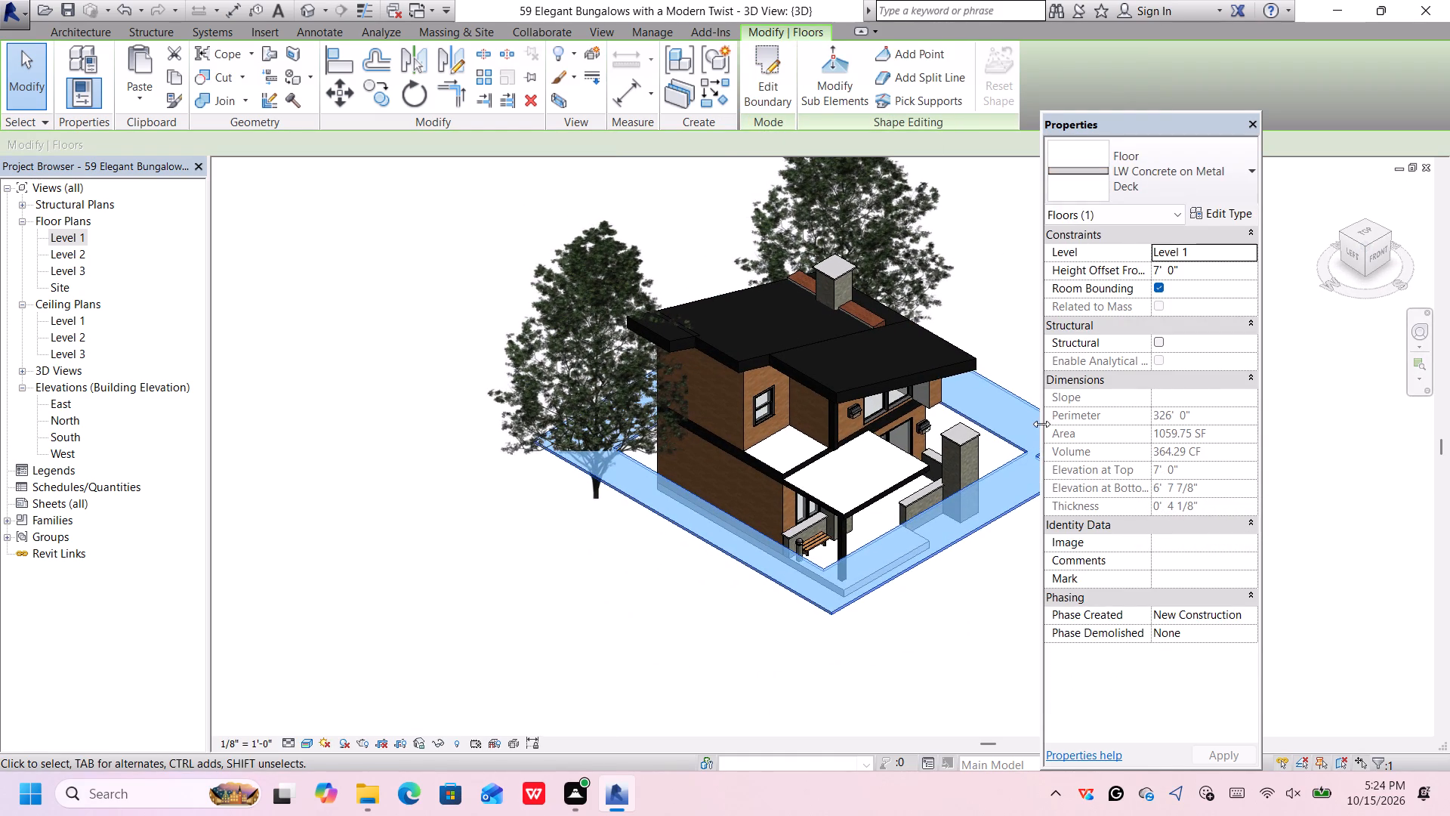
{"action": "middle_click_drag", "start_coordinate": [1017, 415], "coordinate": [862, 379]}
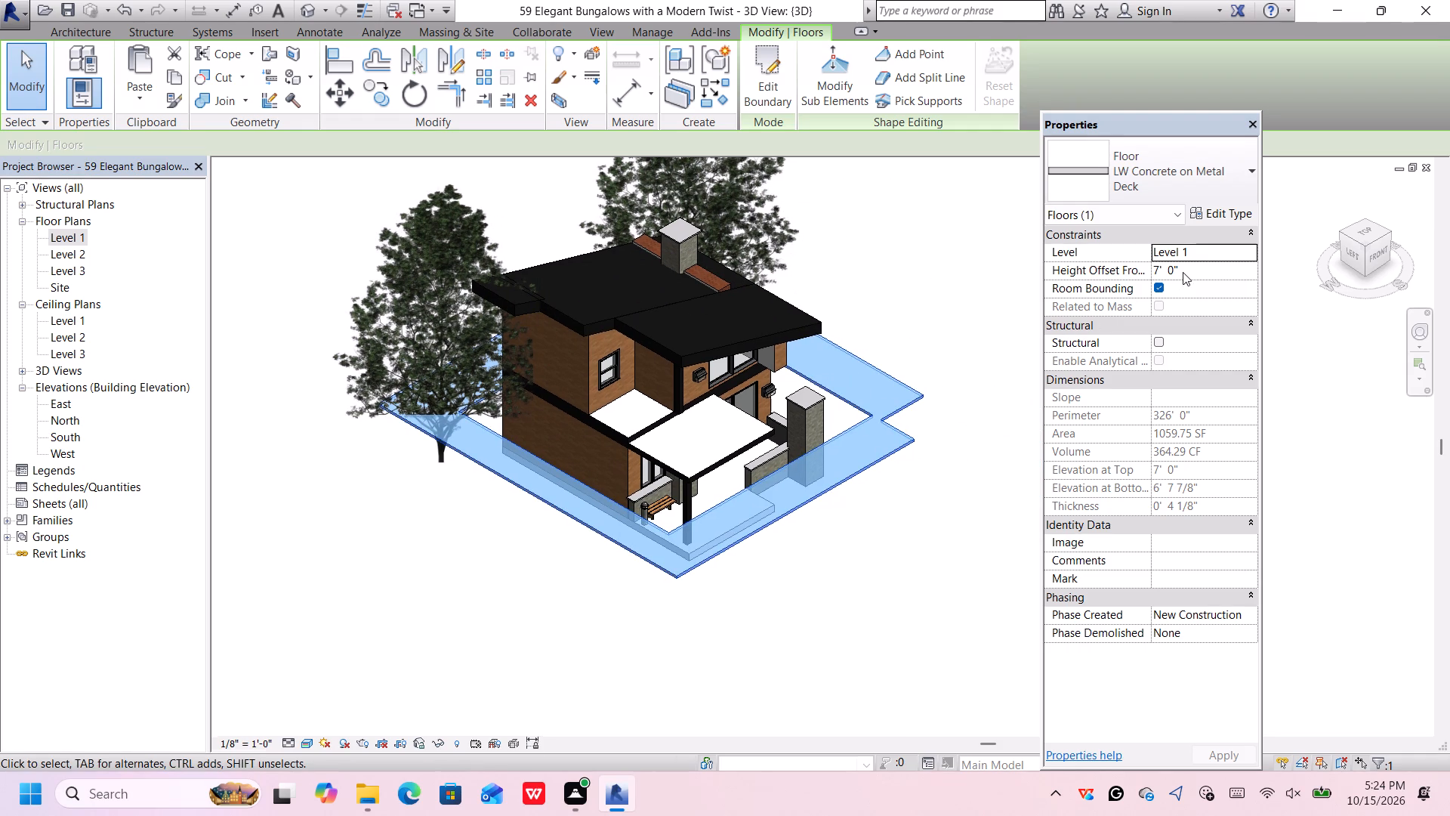
{"action": "left_click", "coordinate": [1183, 272]}
{"action": "key", "text": "Delete"}
{"action": "key", "text": "BackSpace"}
{"action": "key", "text": "BackSpace"}
{"action": "key", "text": "BackSpace"}
{"action": "key", "text": "BackSpace"}
{"action": "key", "text": "BackSpace"}
{"action": "key", "text": "BackSpace"}
{"action": "key", "text": "BackSpace"}
{"action": "key", "text": "BackSpace"}
{"action": "key", "text": "BackSpace"}
{"action": "key", "text": "BackSpace"}
{"action": "key", "text": "BackSpace"}
{"action": "key", "text": "BackSpace"}
{"action": "key", "text": "BackSpace"}
{"action": "key", "text": "BackSpace"}
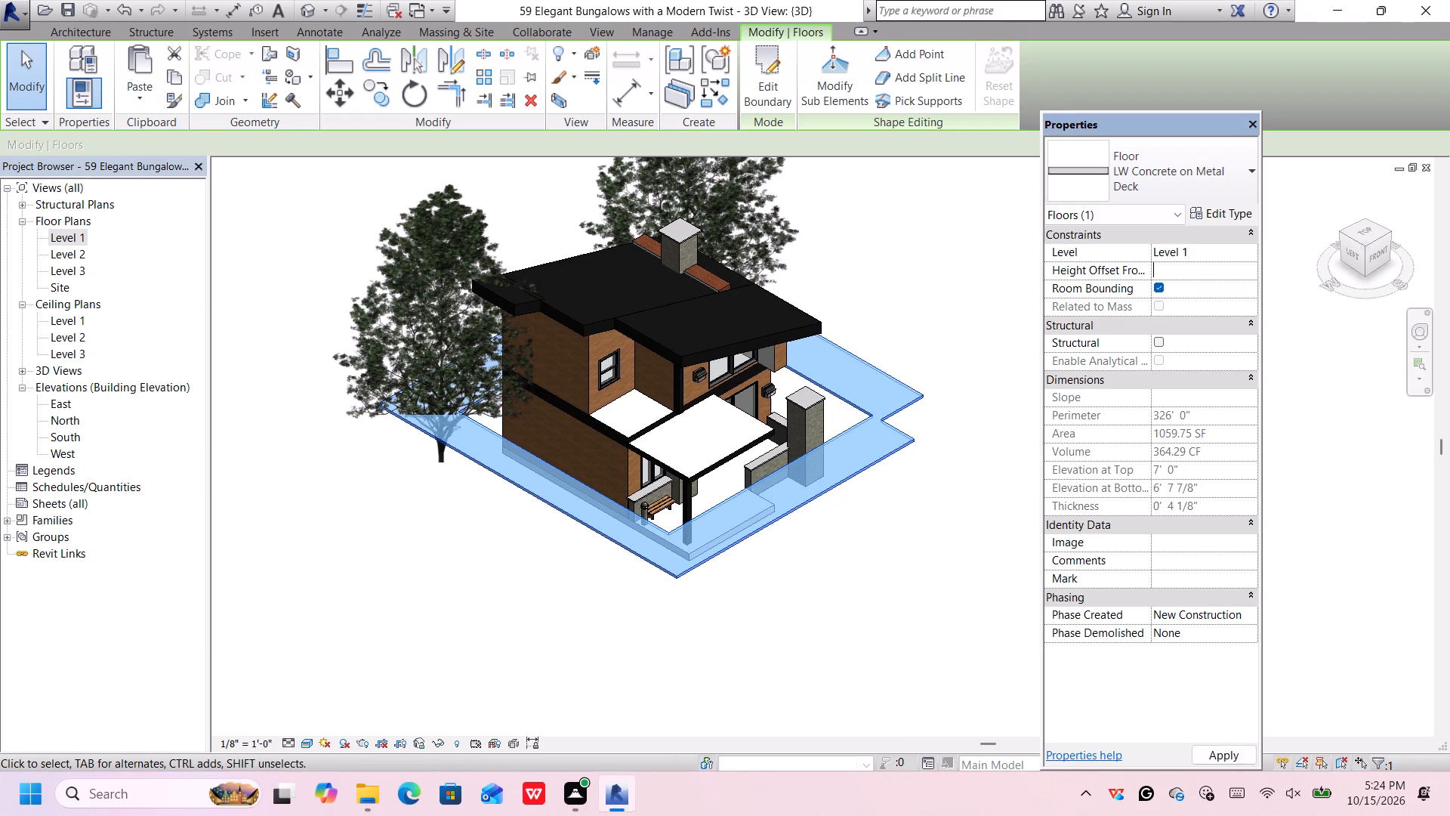
{"action": "type", "text": "0'"}
{"action": "key", "text": "Return"}
{"action": "key", "text": "Return"}
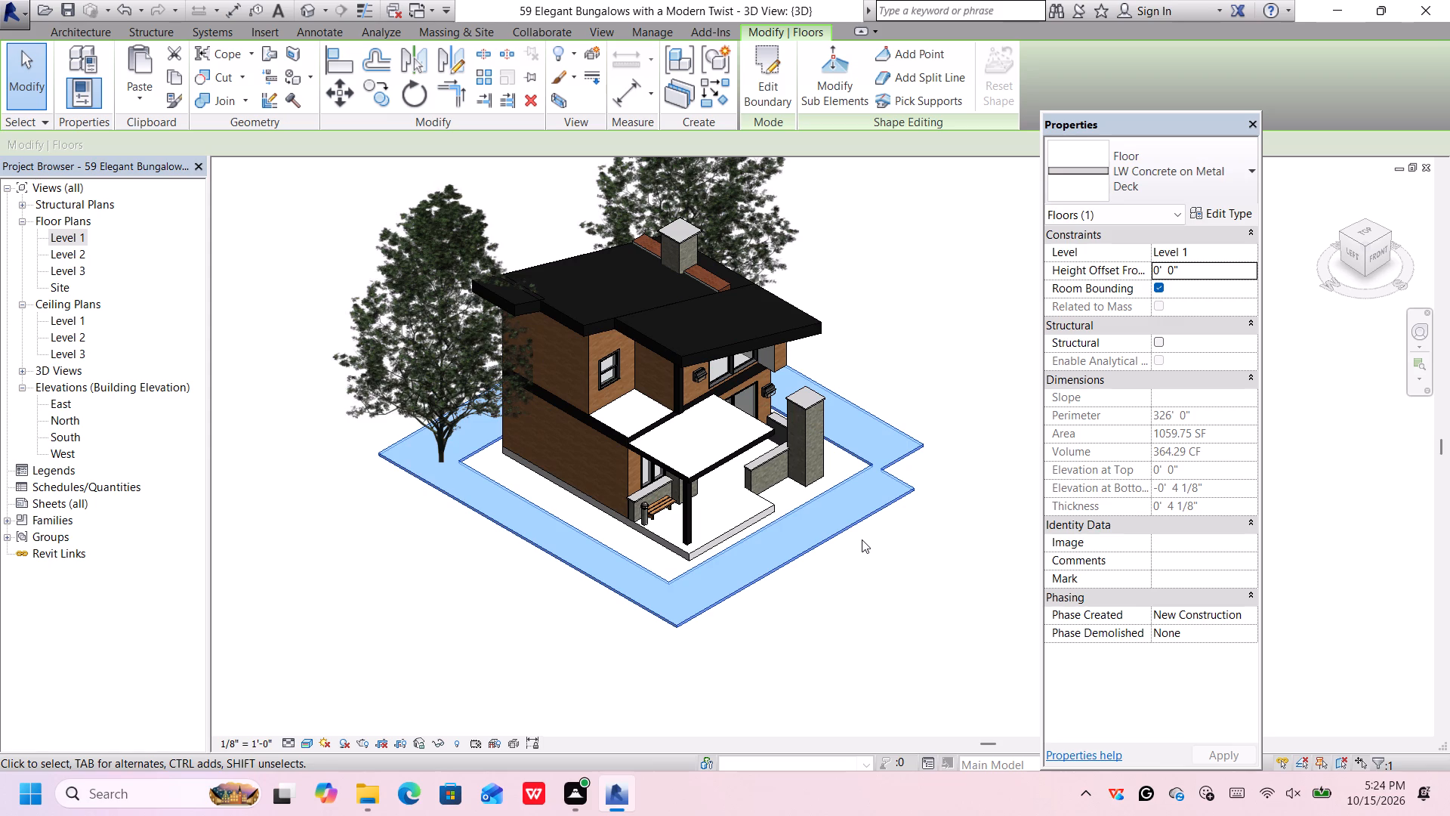
{"action": "left_click", "coordinate": [795, 644]}
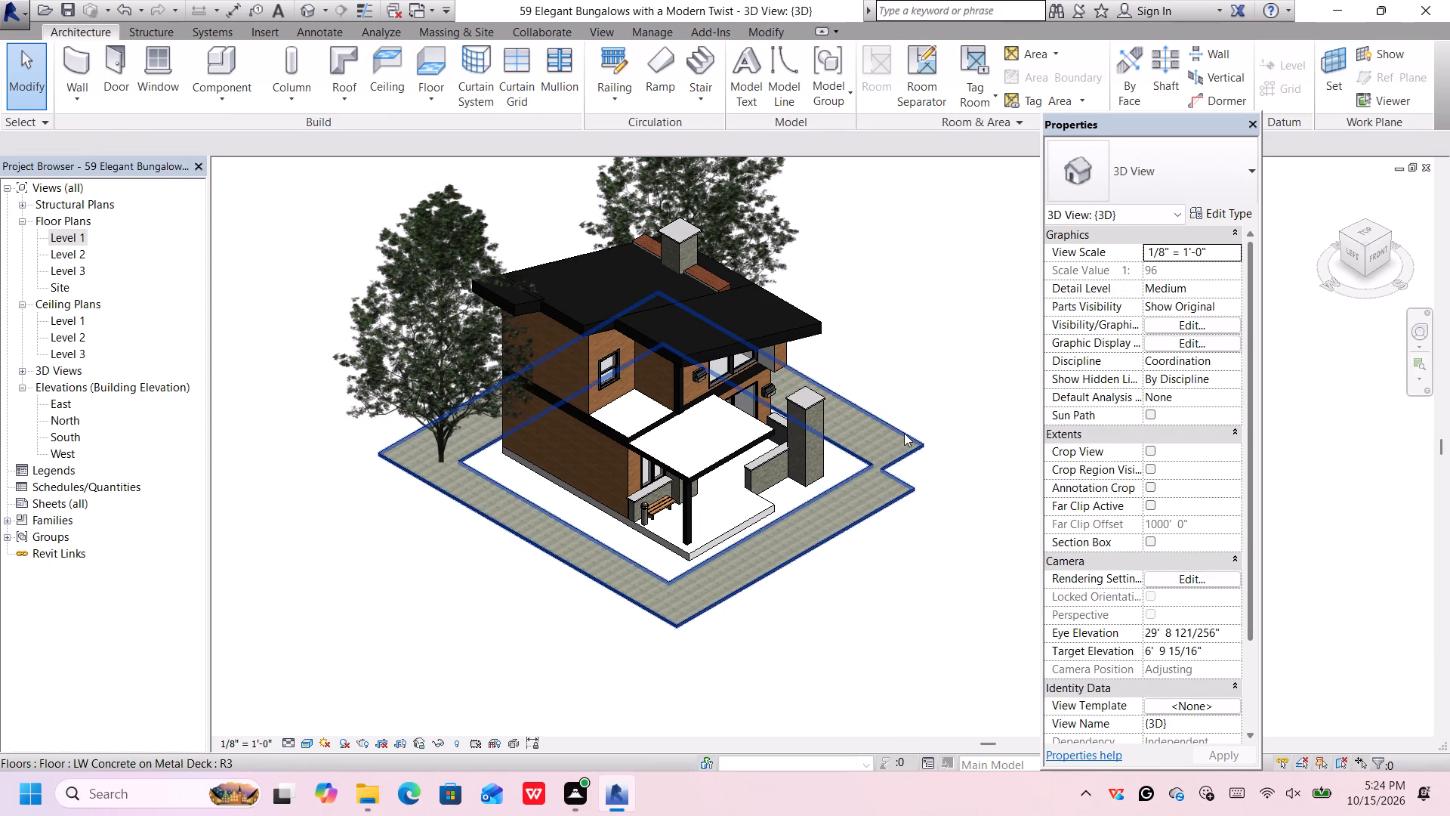
Start placing a component and look through the already loaded component types for more landscaping plants.
{"action": "middle_click_drag", "start_coordinate": [904, 436], "coordinate": [846, 517]}
{"action": "middle_click", "coordinate": [844, 517]}
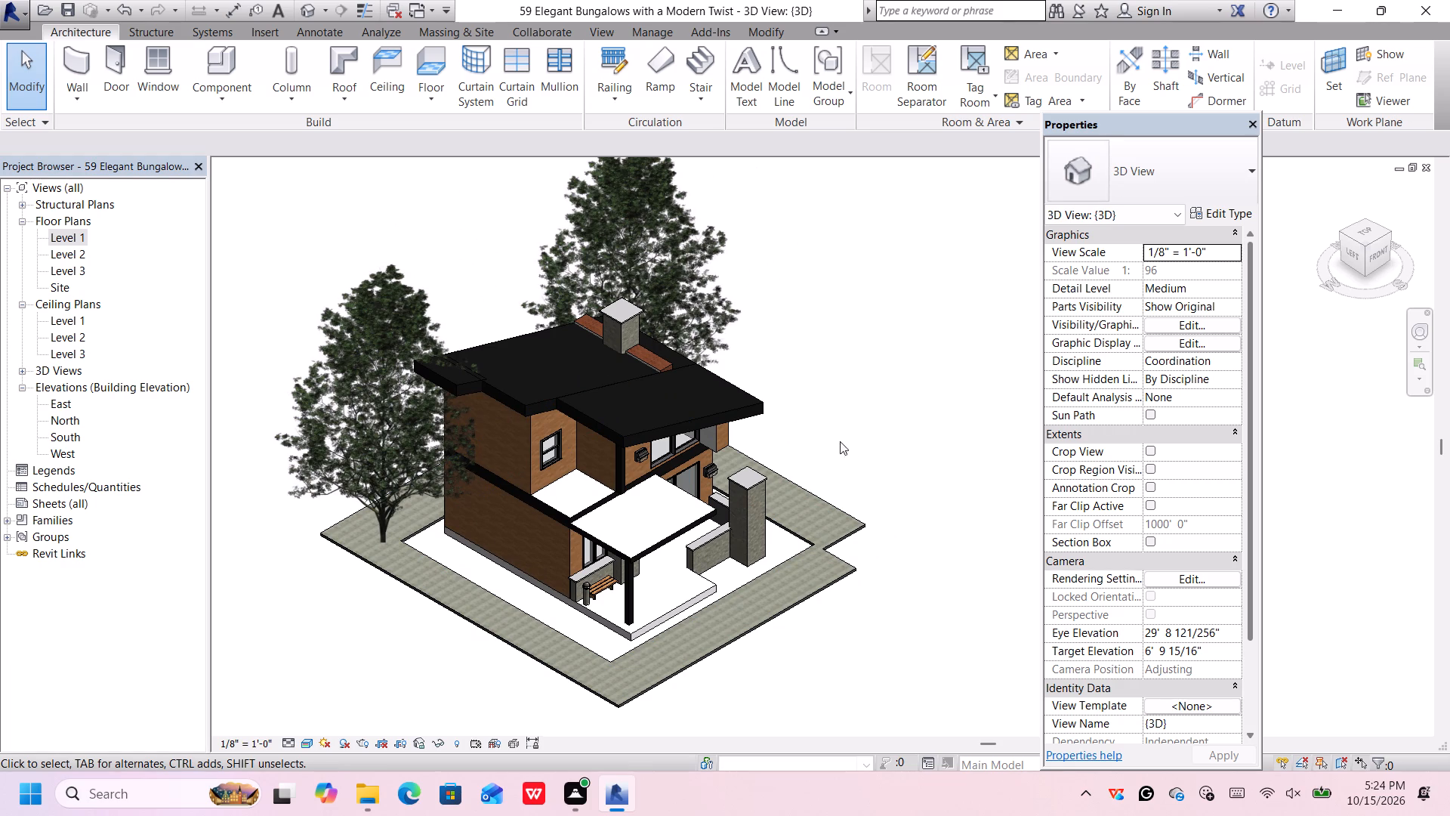
{"action": "scroll", "coordinate": [686, 587], "scroll_direction": "up", "scroll_amount": 1}
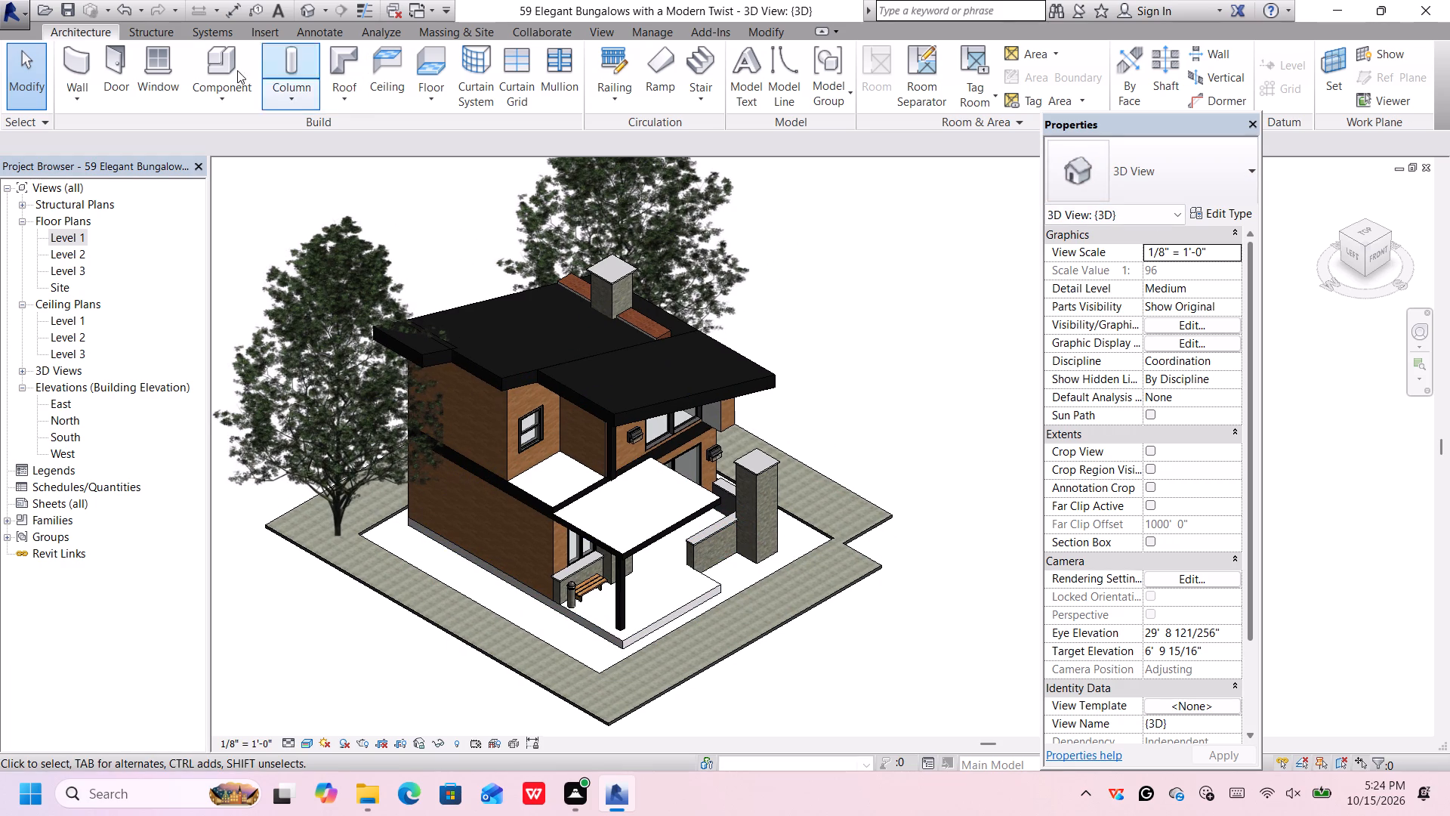
{"action": "left_click", "coordinate": [236, 70]}
{"action": "left_click", "coordinate": [1129, 158]}
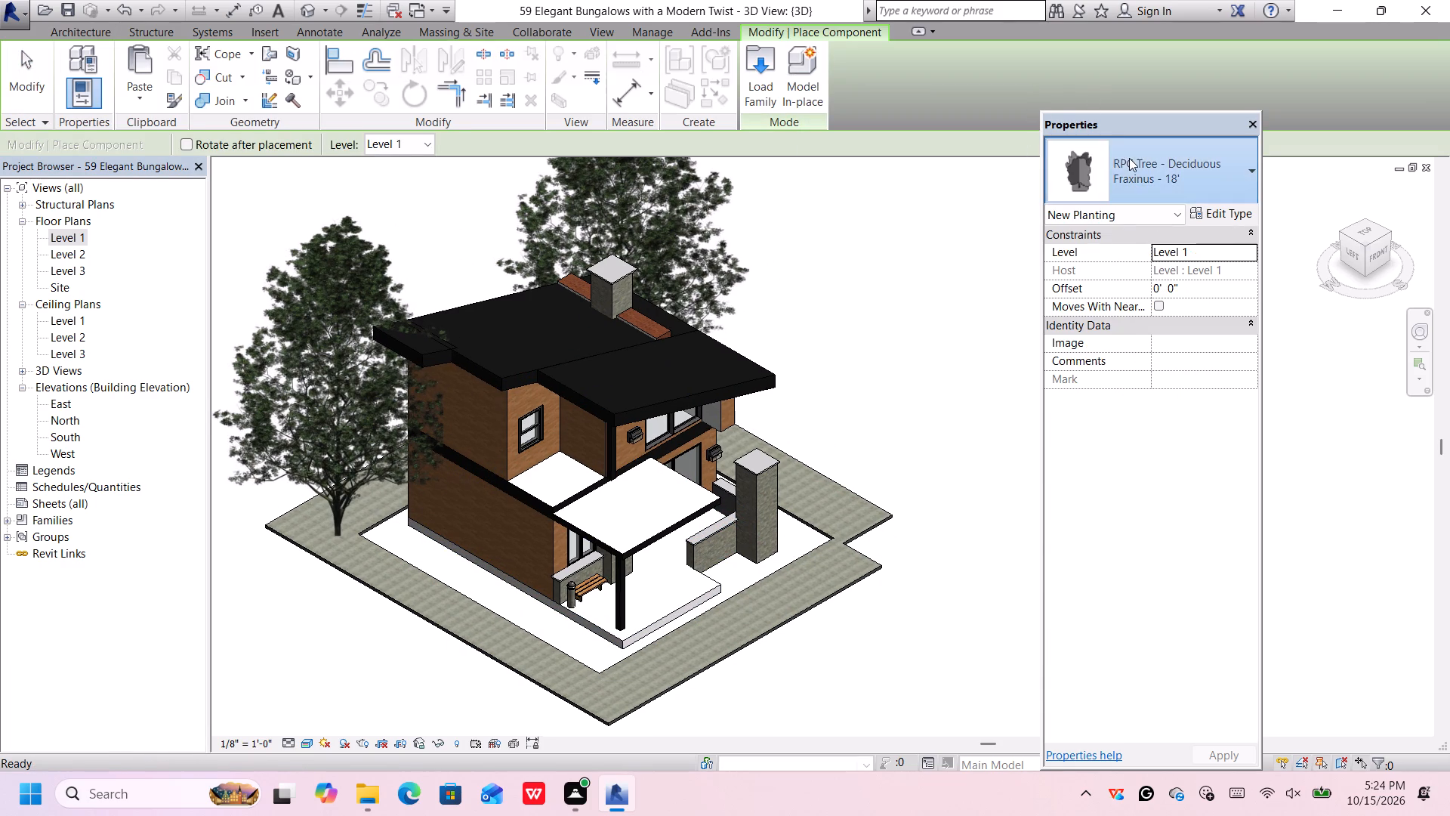
{"action": "scroll", "coordinate": [1167, 422], "scroll_direction": "down", "scroll_amount": 8}
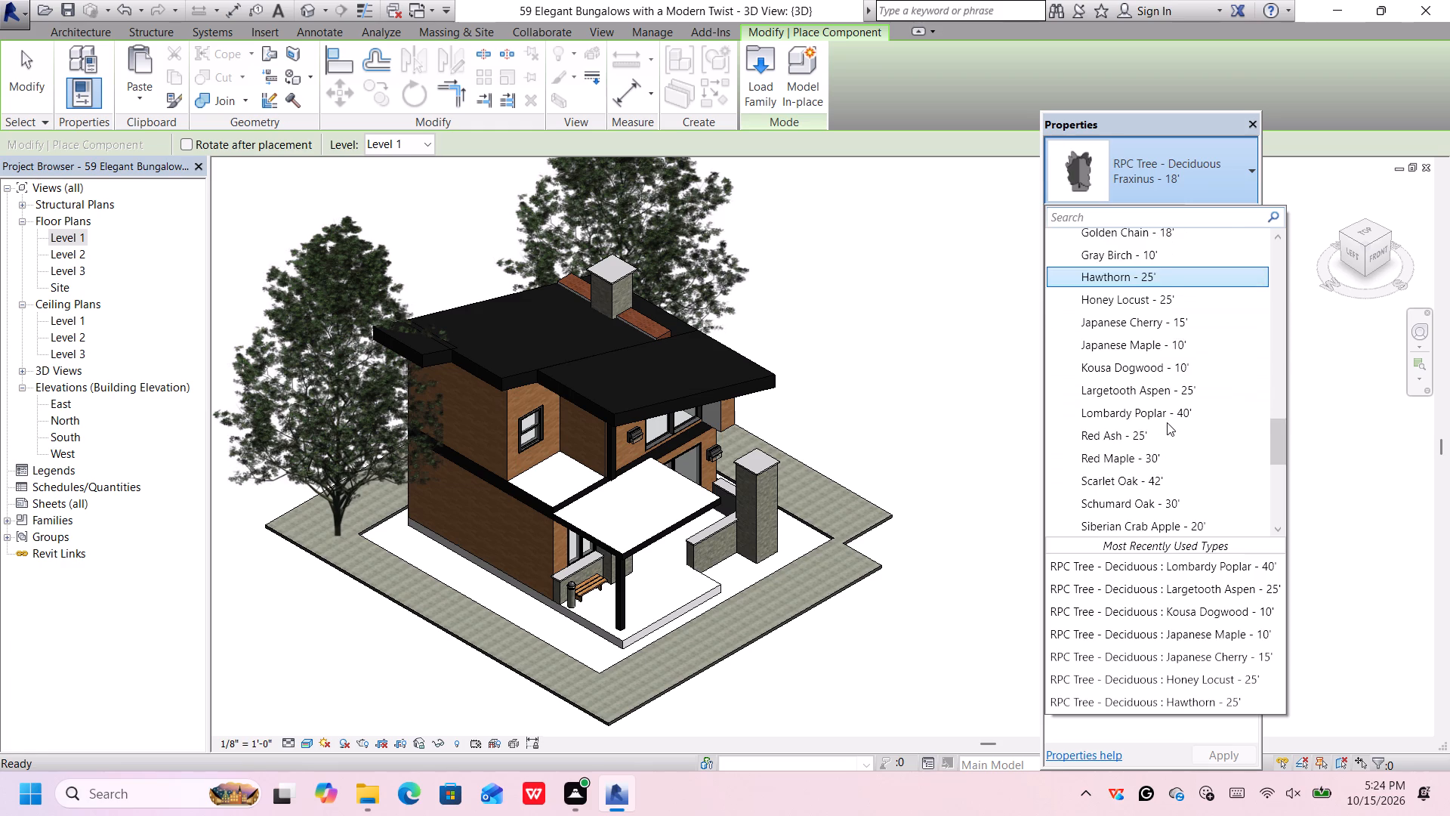
{"action": "scroll", "coordinate": [1167, 422], "scroll_direction": "down", "scroll_amount": 13}
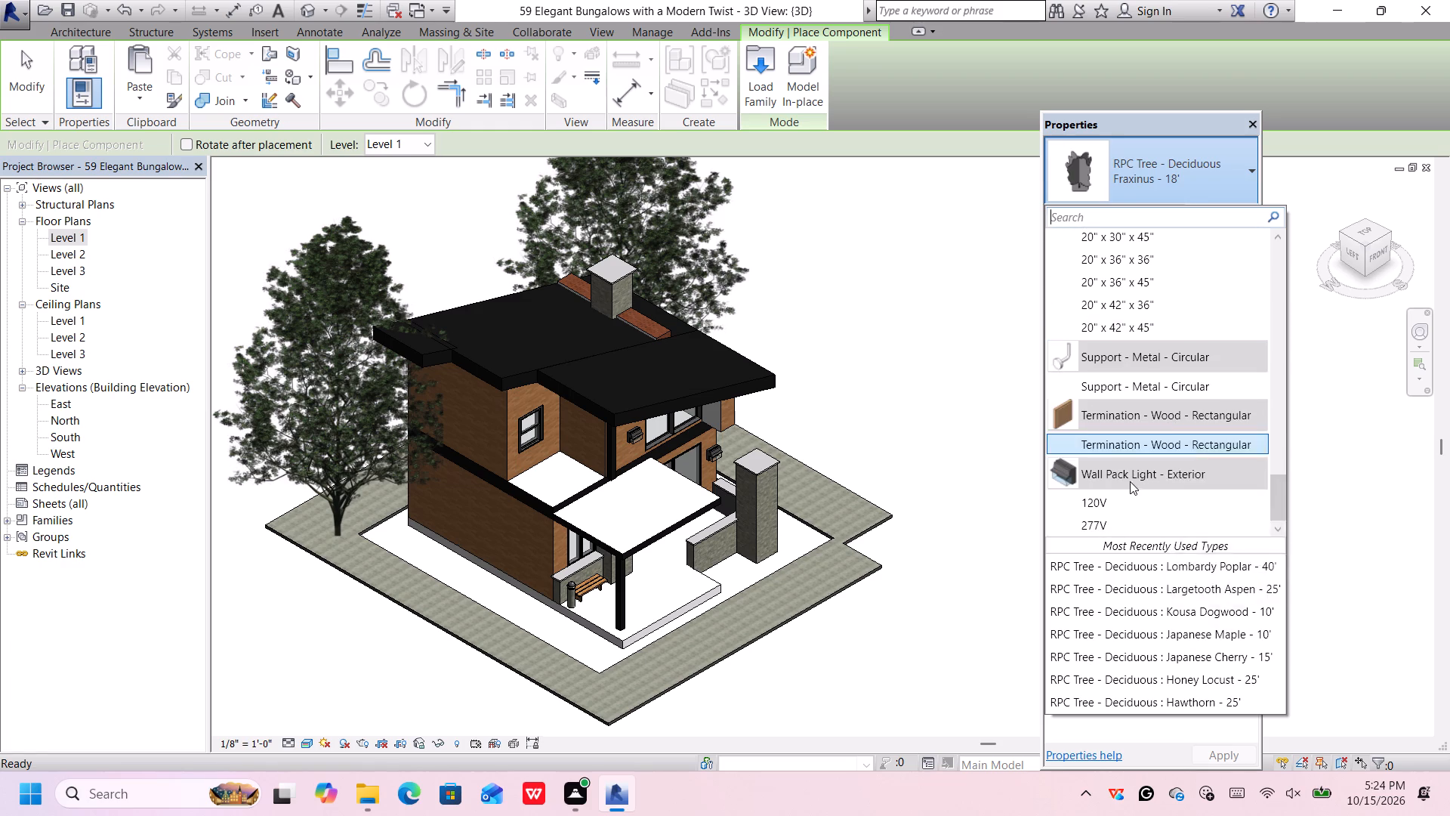
{"action": "scroll", "coordinate": [1129, 483], "scroll_direction": "up", "scroll_amount": 20}
{"action": "scroll", "coordinate": [1129, 483], "scroll_direction": "up", "scroll_amount": 4}
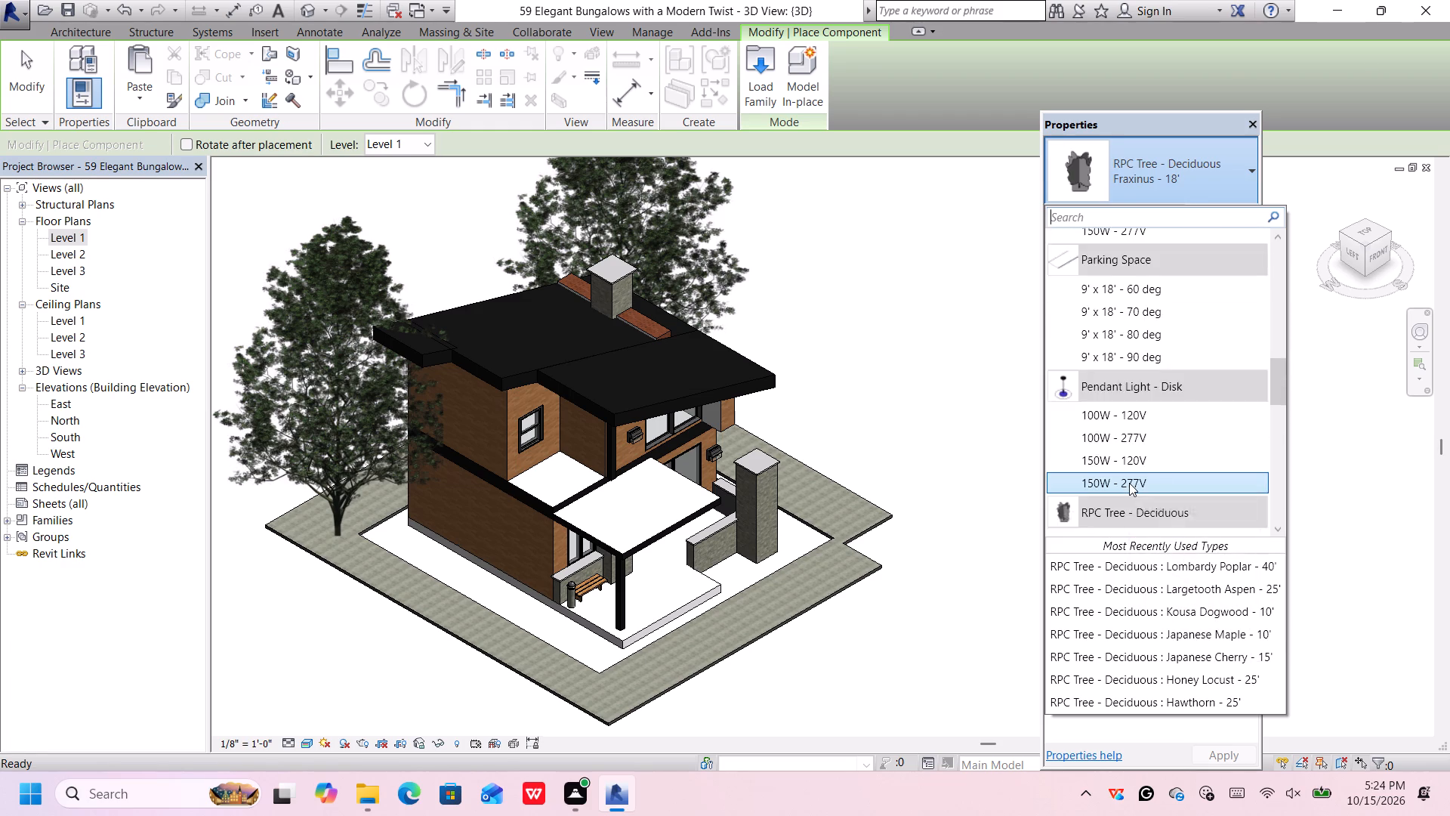
{"action": "scroll", "coordinate": [1129, 483], "scroll_direction": "up", "scroll_amount": 20}
{"action": "scroll", "coordinate": [1129, 483], "scroll_direction": "up", "scroll_amount": 3}
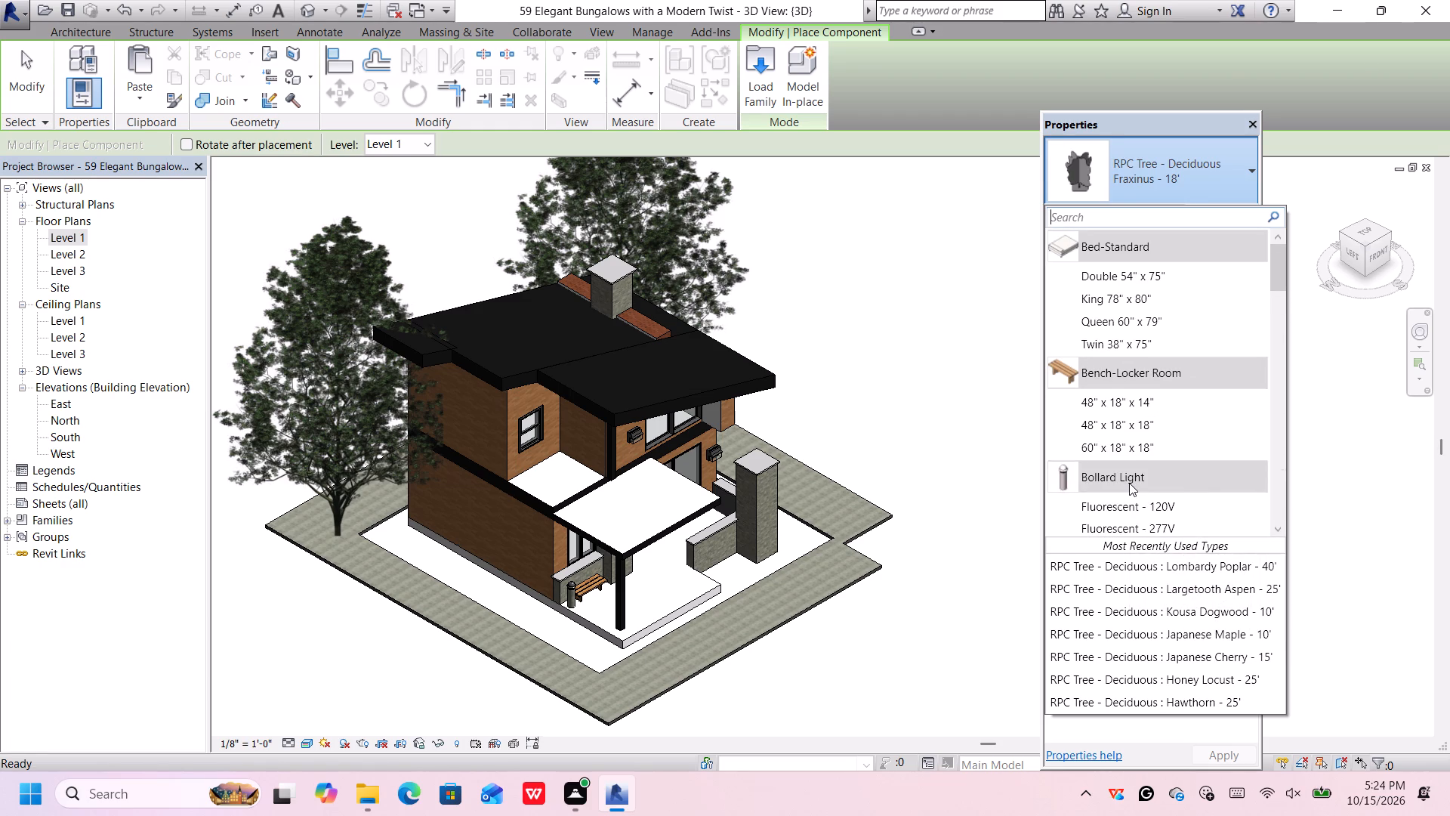
{"action": "scroll", "coordinate": [1129, 483], "scroll_direction": "up", "scroll_amount": 3}
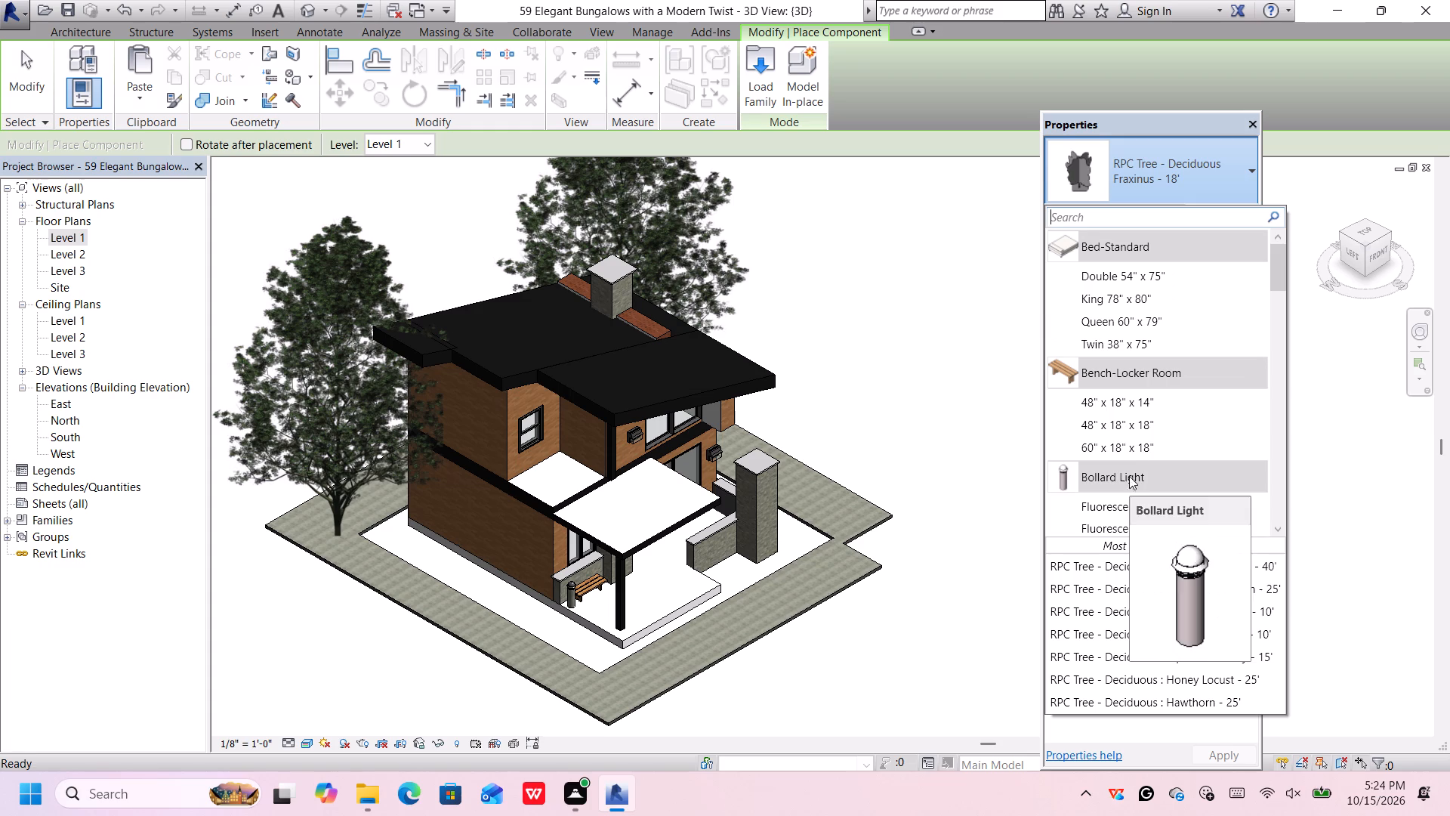
Load the RPC Shrub family from the Planting folder of the US Imperial library.
{"action": "left_click", "coordinate": [765, 69]}
{"action": "left_click", "coordinate": [766, 70]}
{"action": "left_click", "coordinate": [773, 69]}
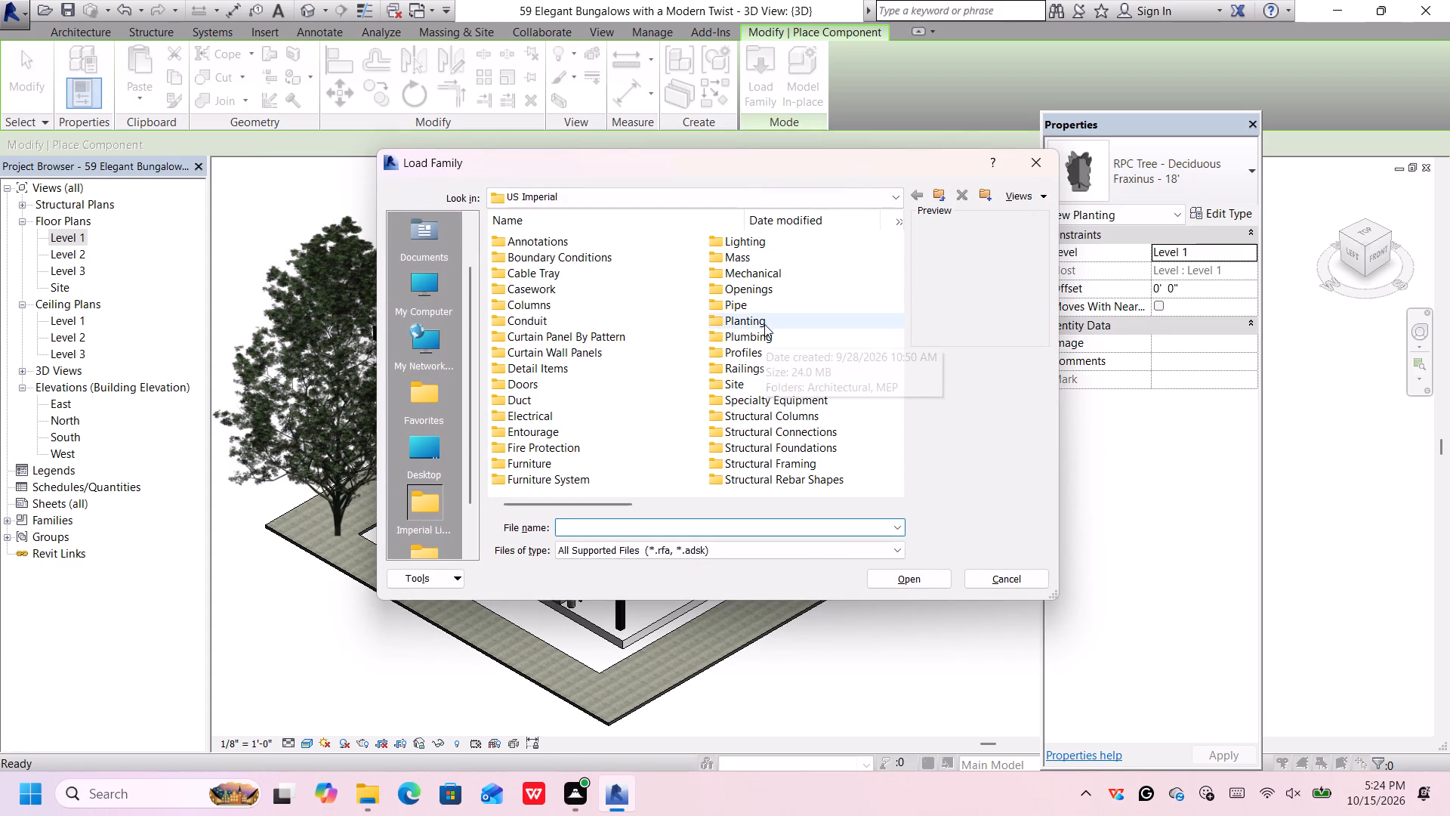
{"action": "double_click", "coordinate": [766, 323]}
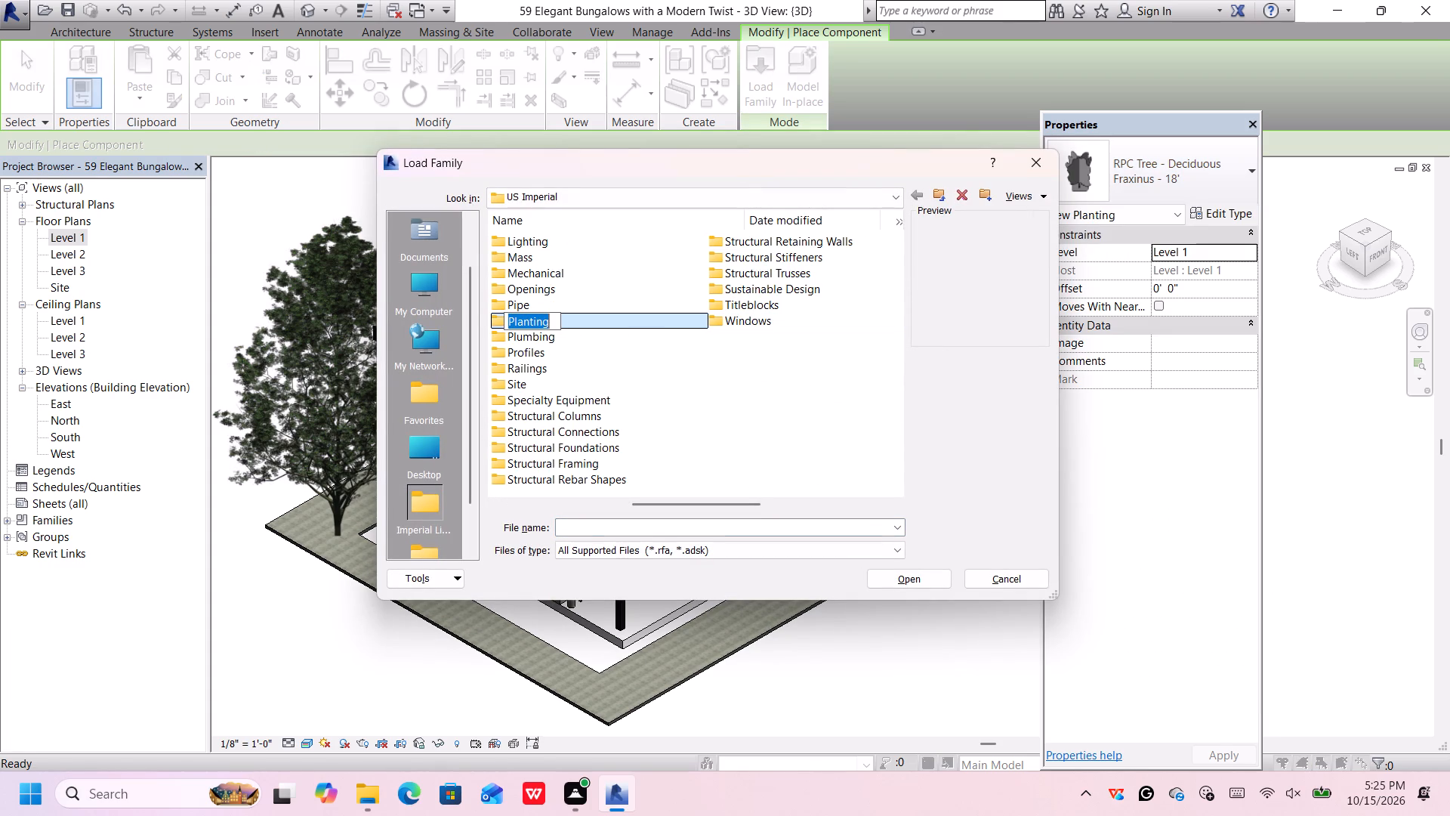
{"action": "double_click", "coordinate": [578, 325]}
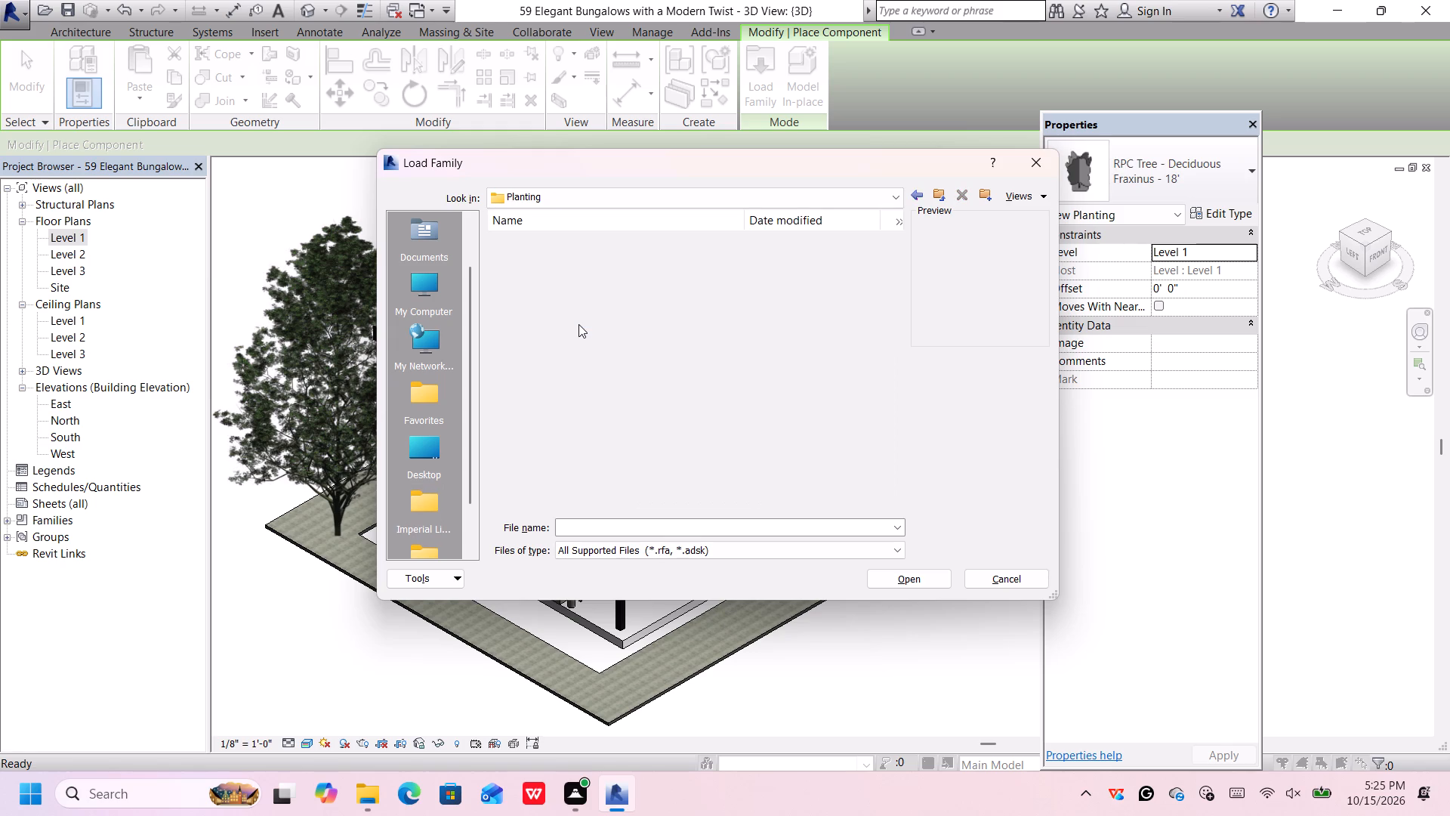
{"action": "left_click", "coordinate": [604, 249]}
{"action": "left_click", "coordinate": [602, 262]}
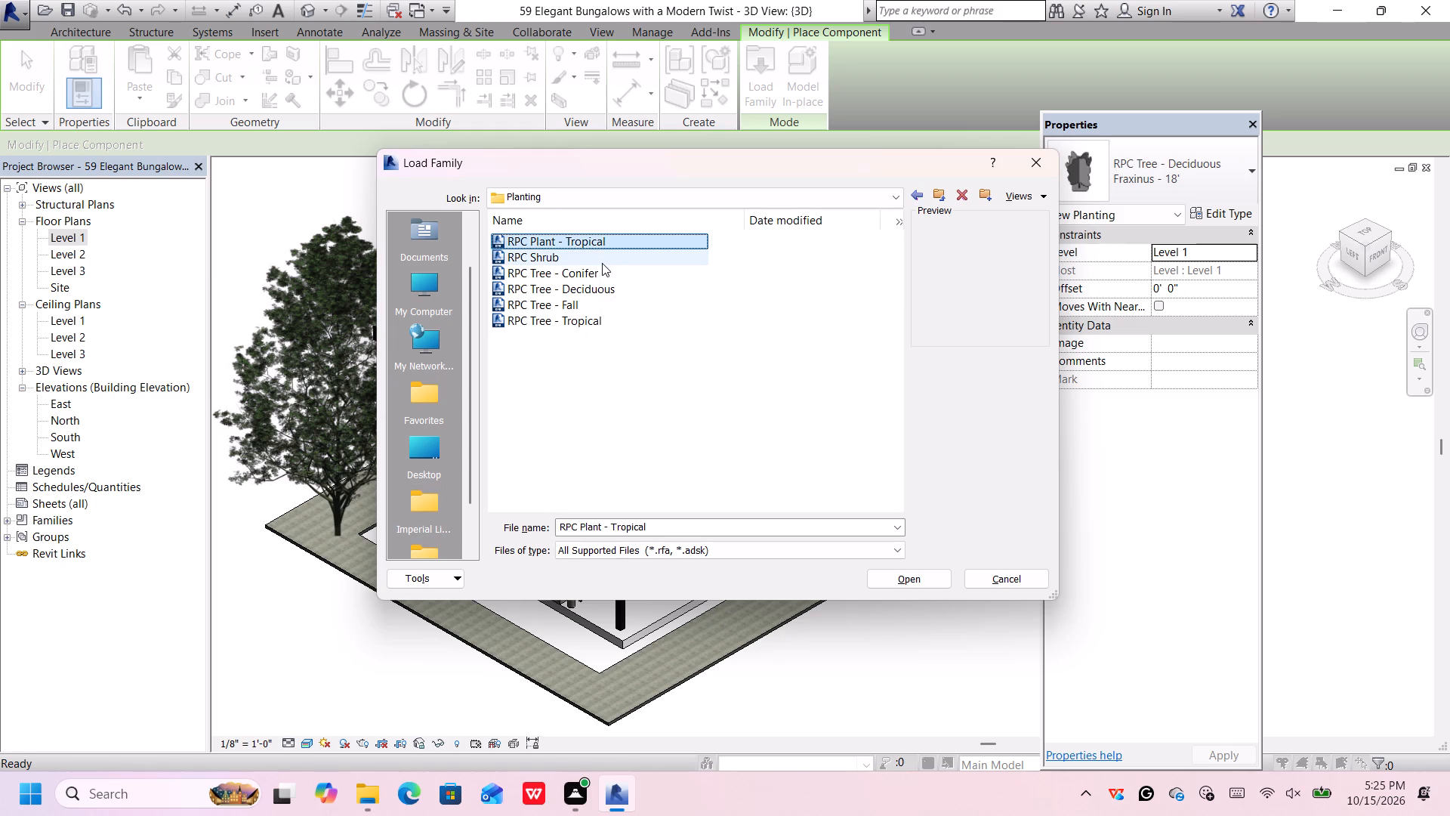
{"action": "left_click", "coordinate": [609, 277]}
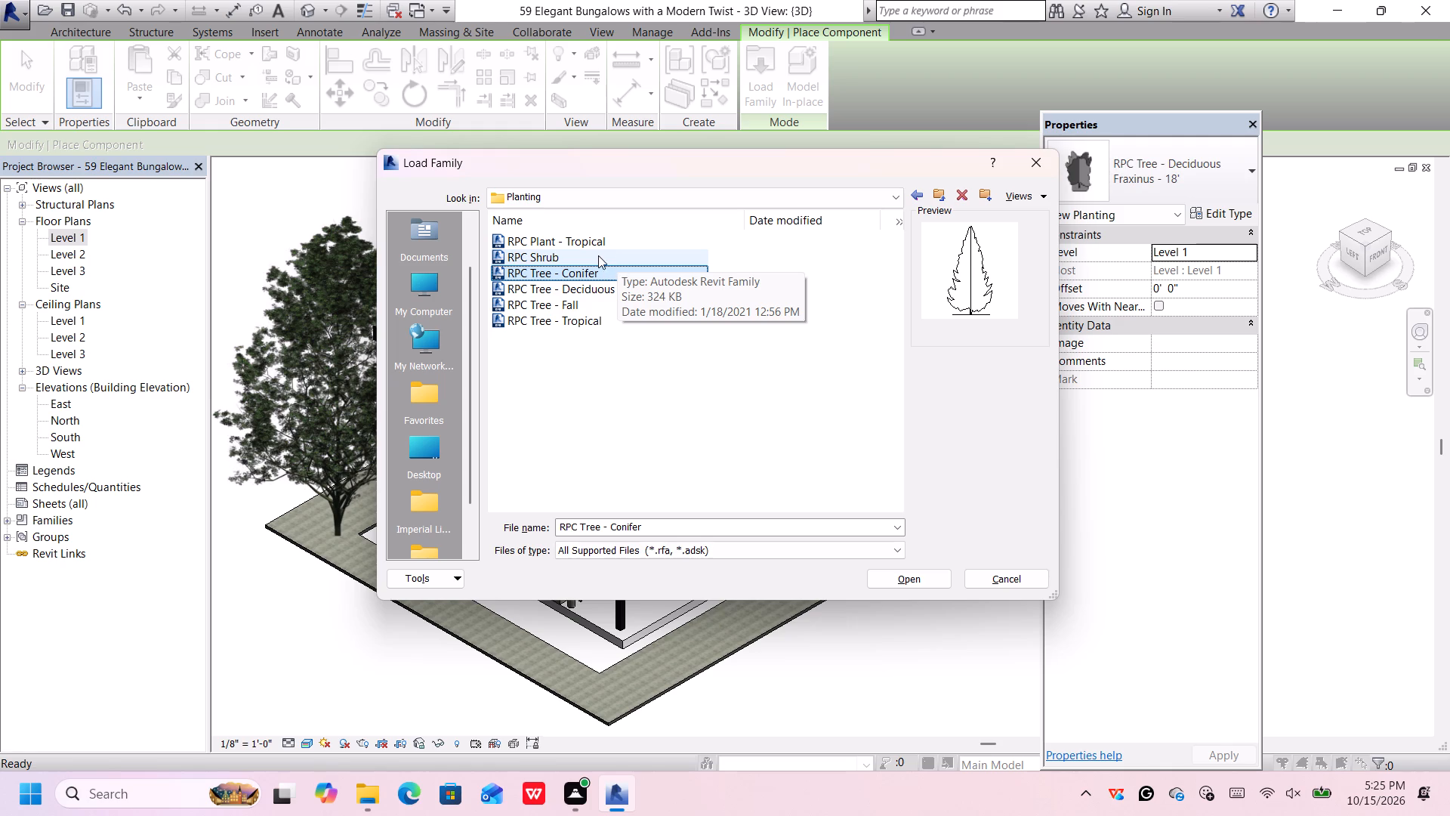
{"action": "left_click", "coordinate": [600, 253]}
{"action": "left_click", "coordinate": [600, 253]}
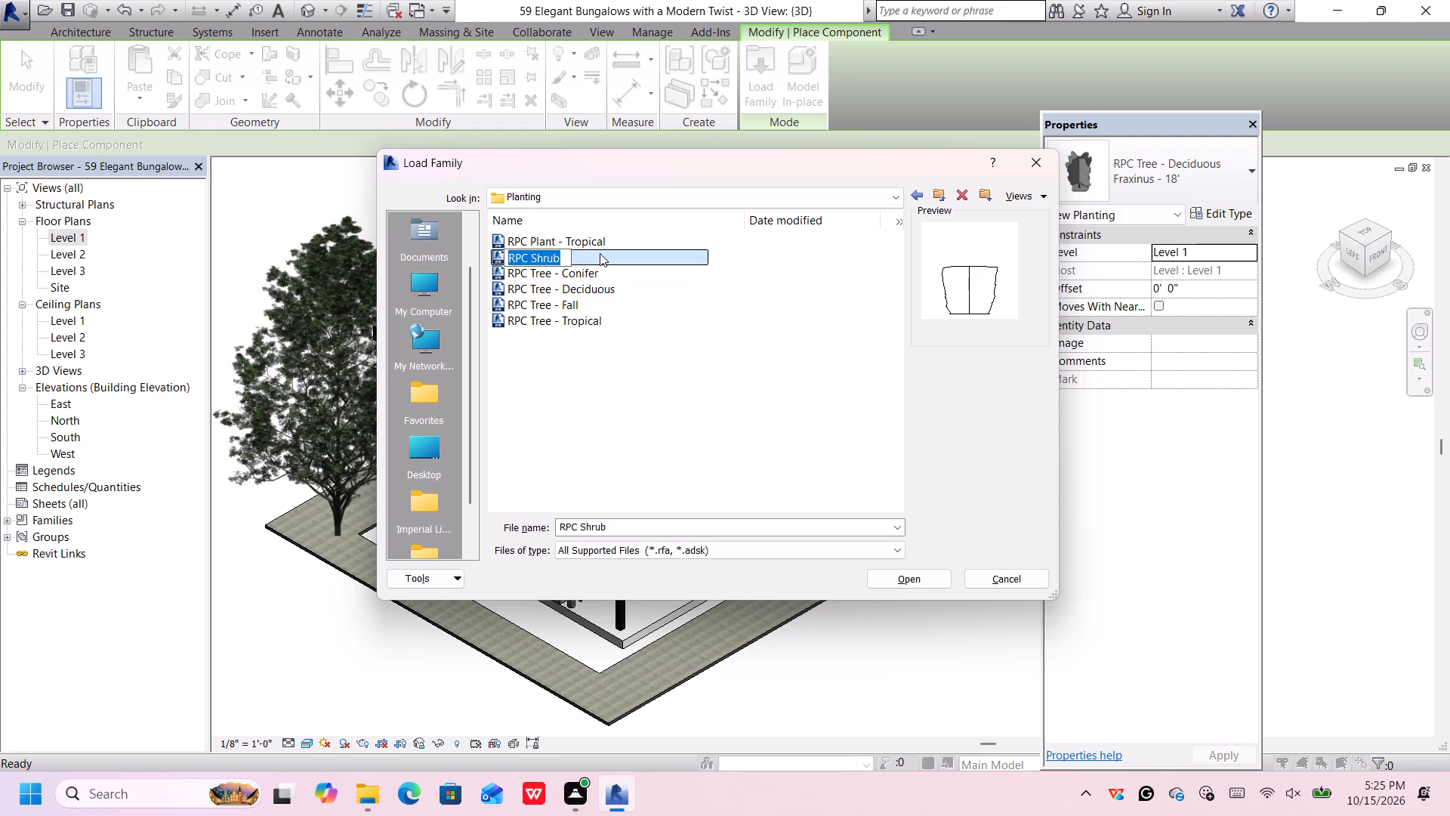
{"action": "double_click", "coordinate": [600, 253]}
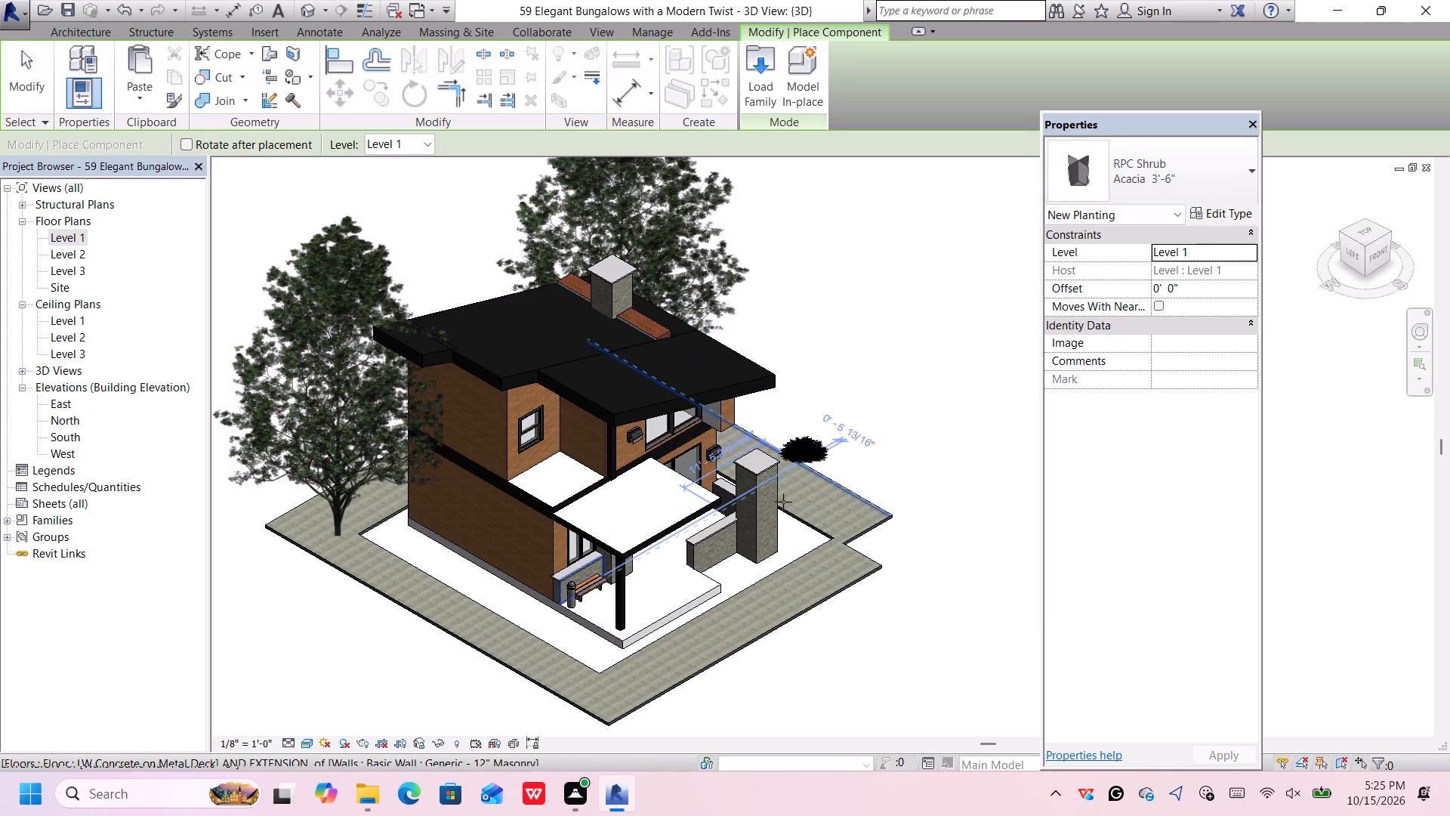
Place the first Acacia 3'-6" shrubs on Level 1 in front of the low stone wall beside the stone pillar.
{"action": "scroll", "coordinate": [750, 582], "scroll_direction": "up", "scroll_amount": 5}
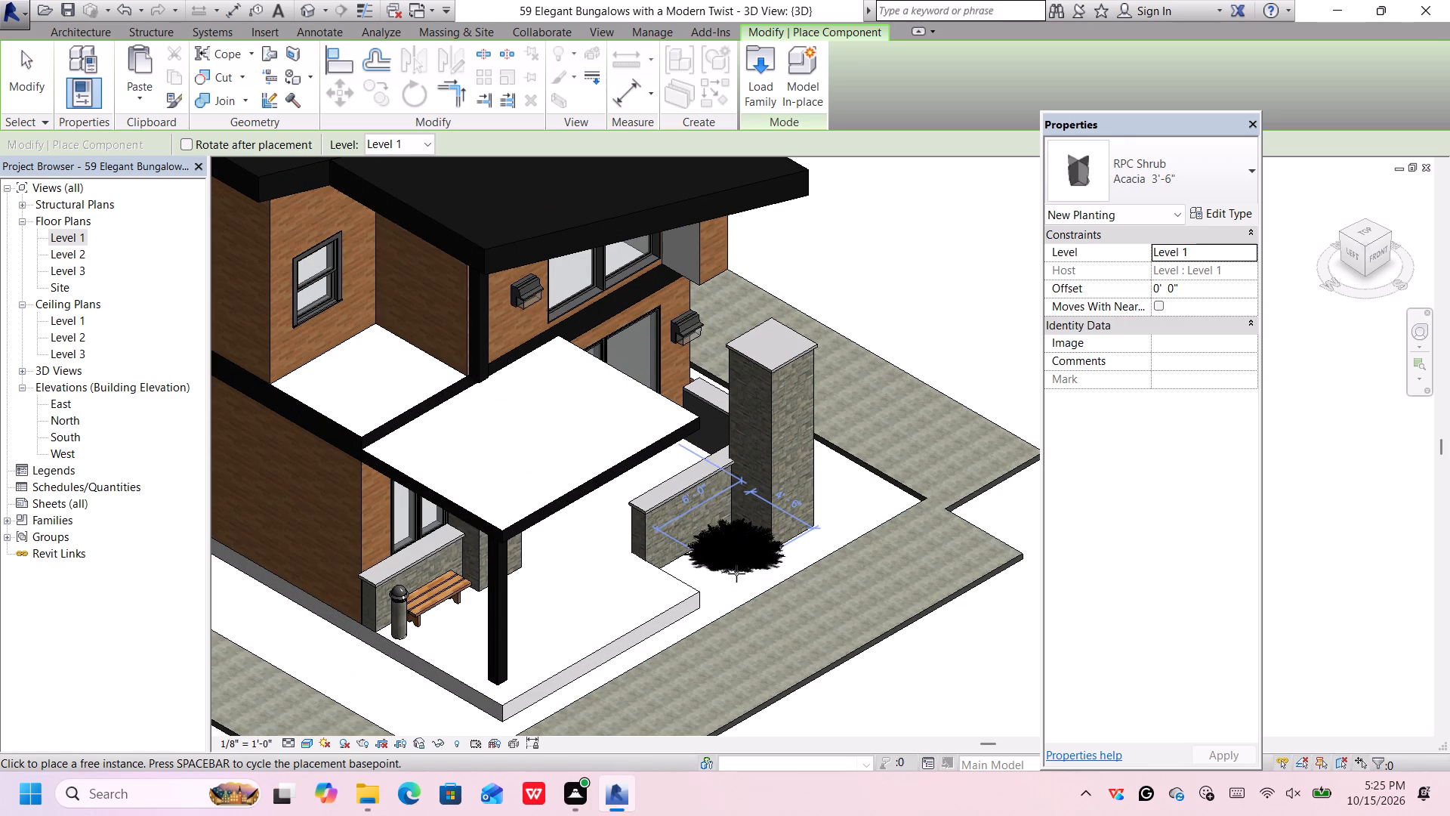
{"action": "left_click", "coordinate": [736, 575]}
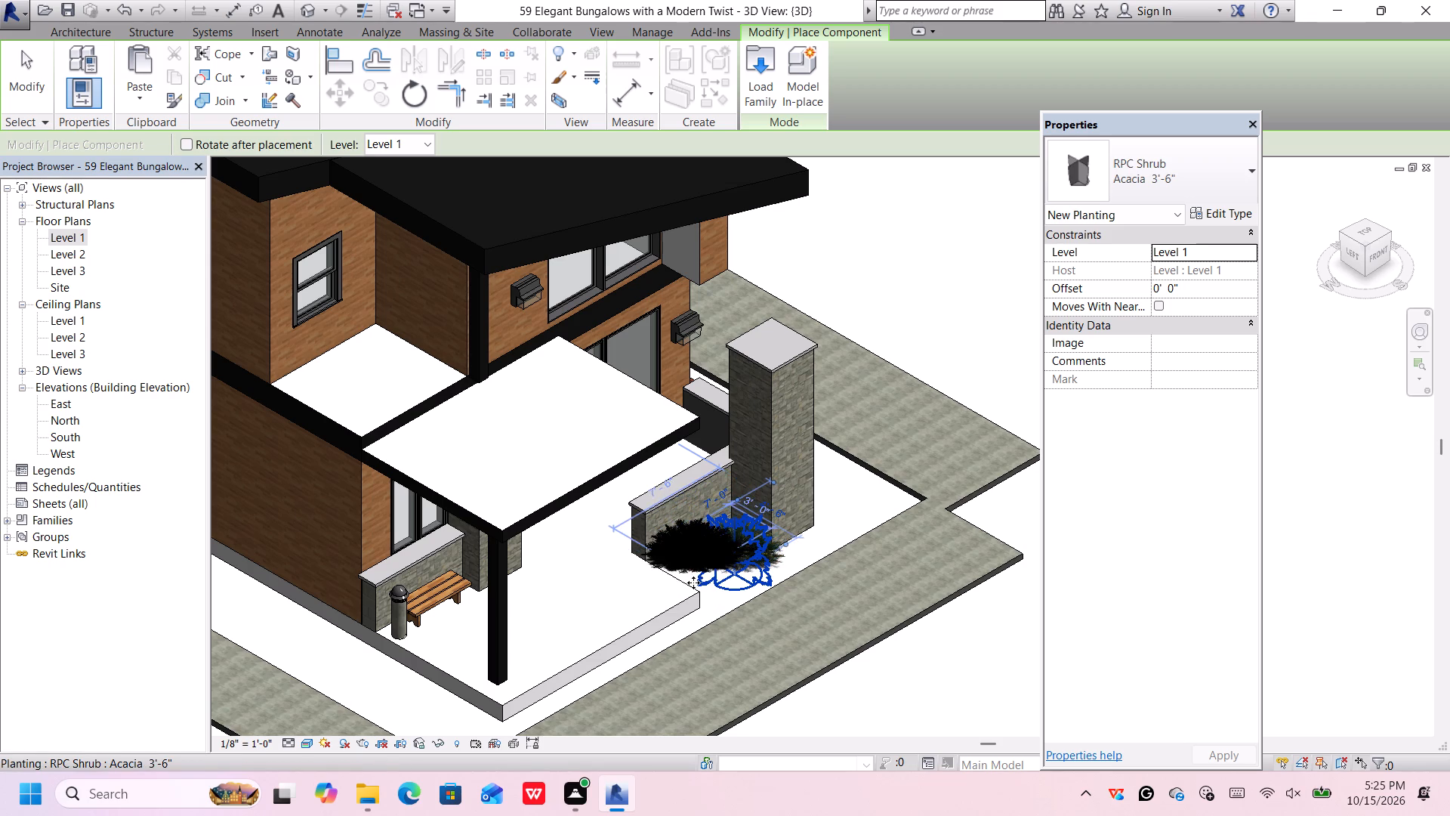
{"action": "left_click", "coordinate": [694, 585]}
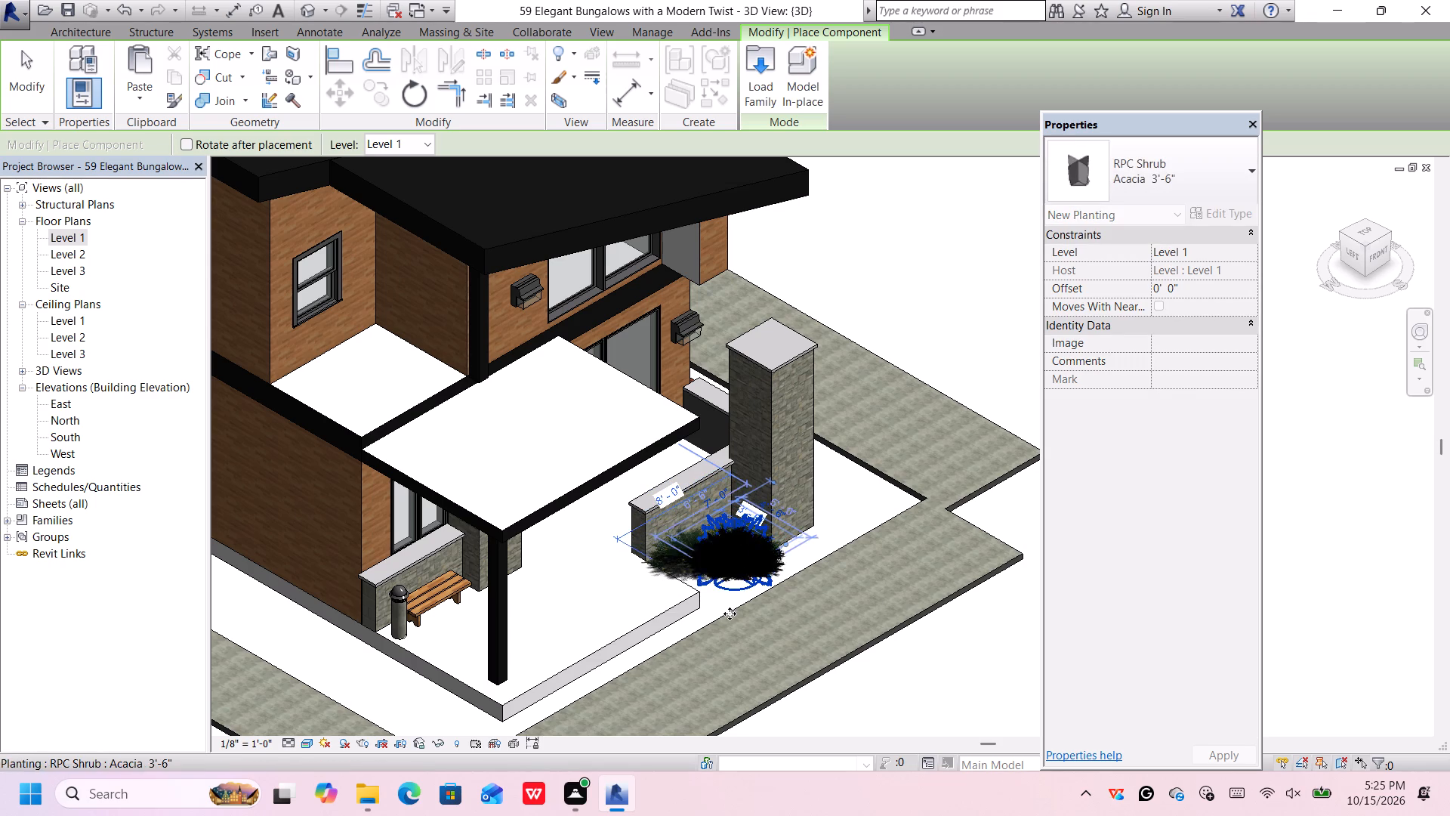
{"action": "left_click", "coordinate": [727, 614]}
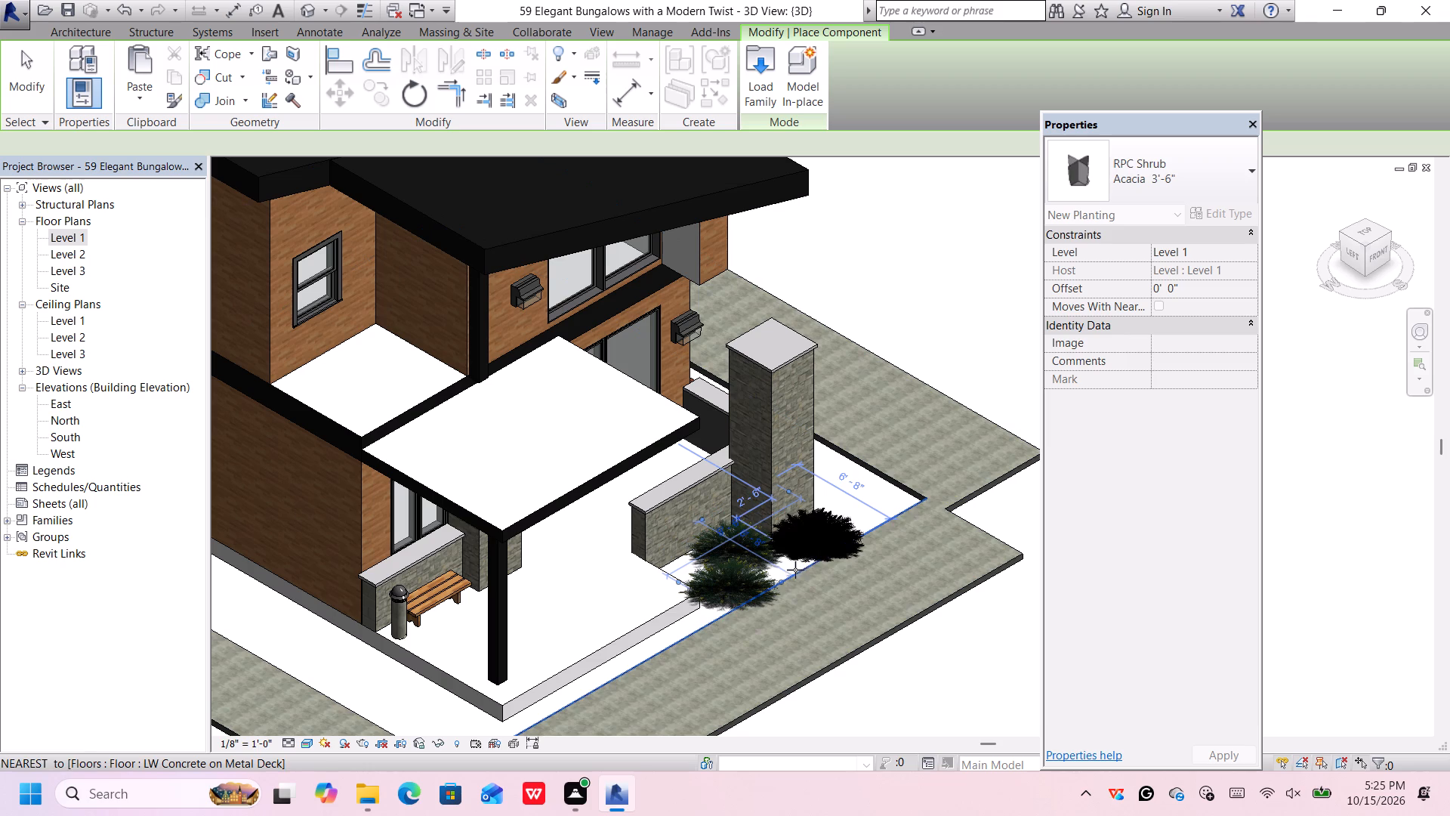
{"action": "left_click", "coordinate": [783, 580]}
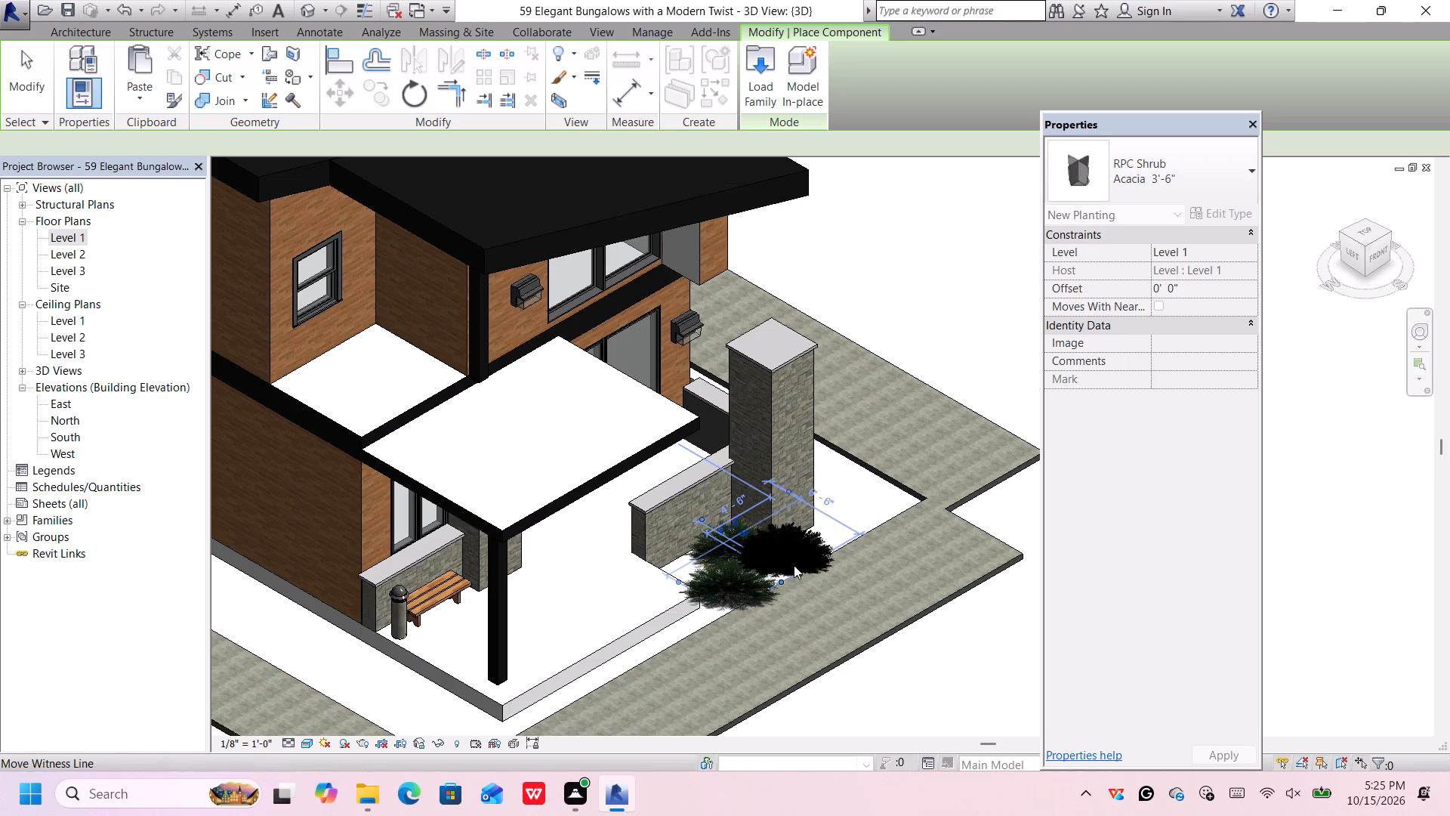
Continue the Acacia 3'-6" shrub row between the stone pillar and the paved surround, adding one at the low wall's free end.
{"action": "scroll", "coordinate": [861, 502], "scroll_direction": "up", "scroll_amount": 6}
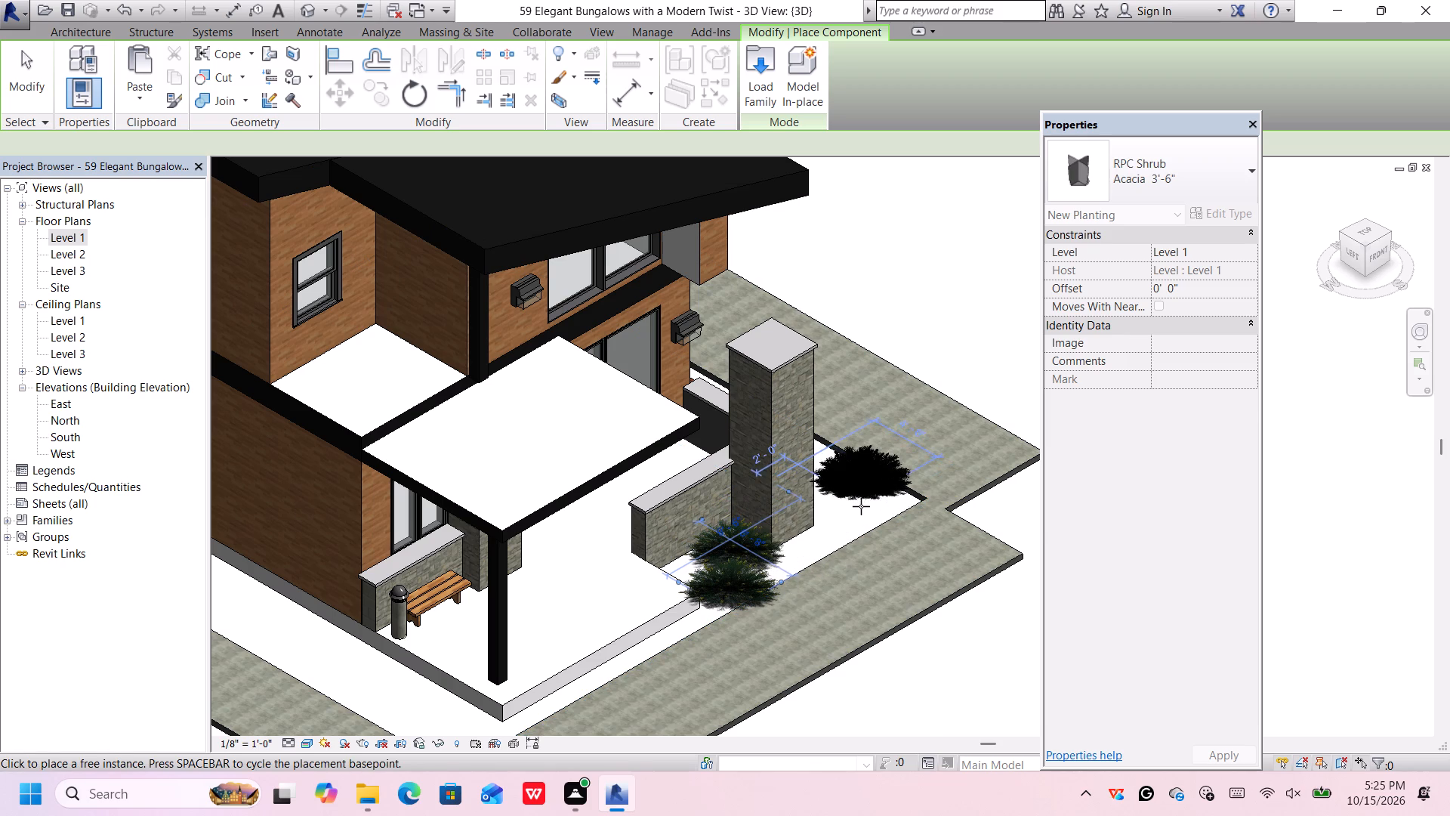
{"action": "left_click", "coordinate": [883, 526]}
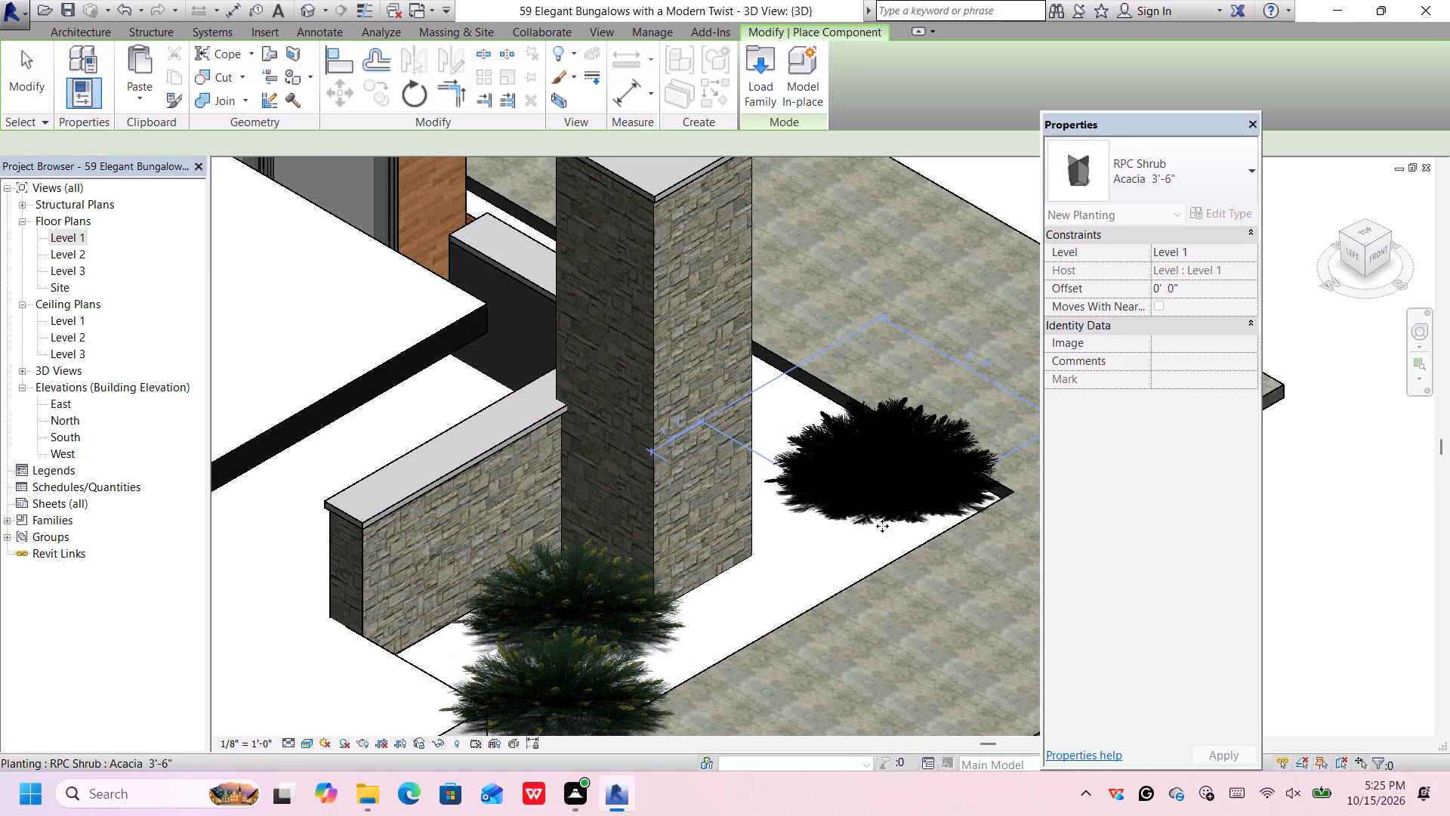
{"action": "left_click", "coordinate": [796, 590]}
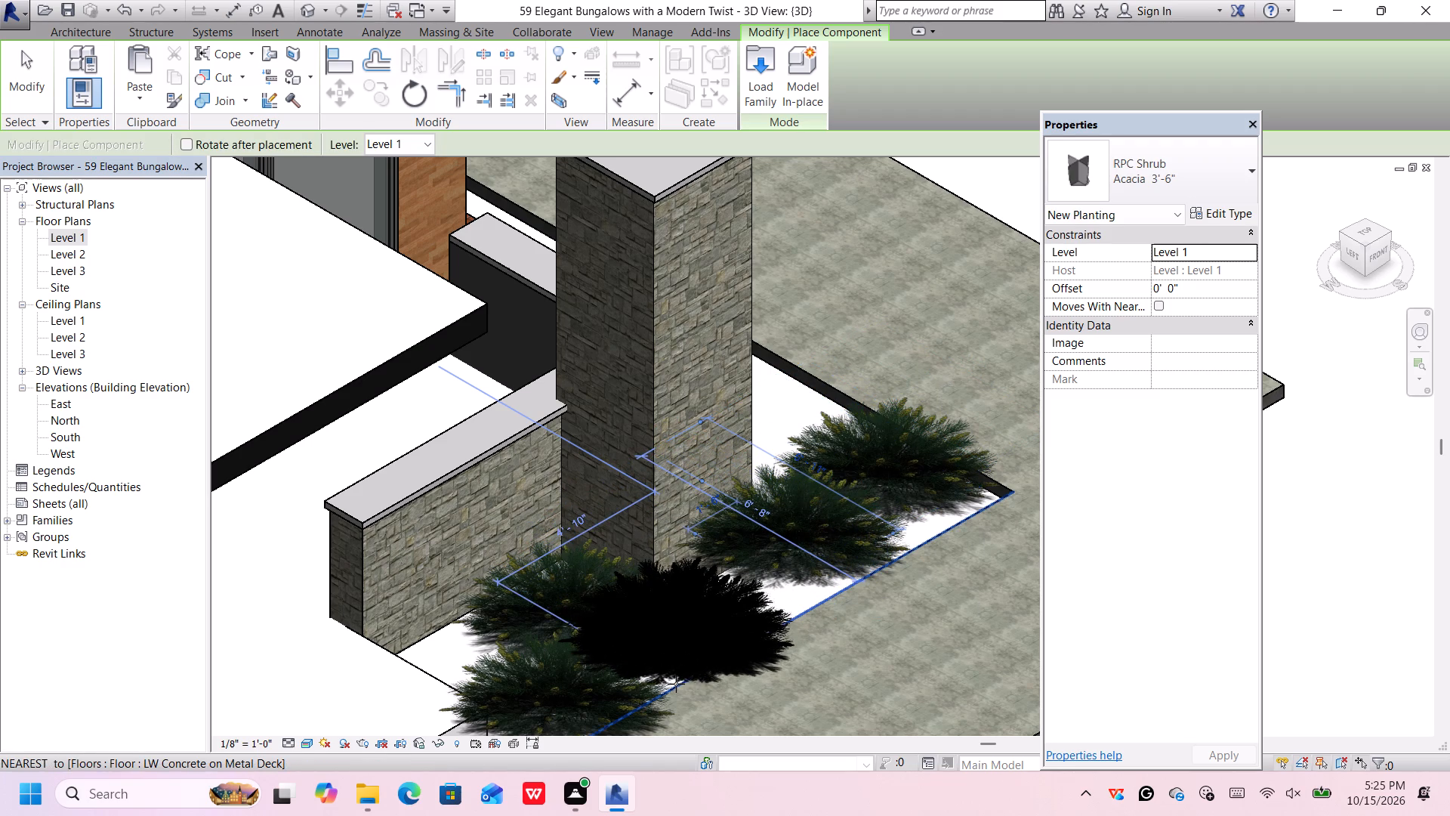
{"action": "left_click", "coordinate": [676, 683]}
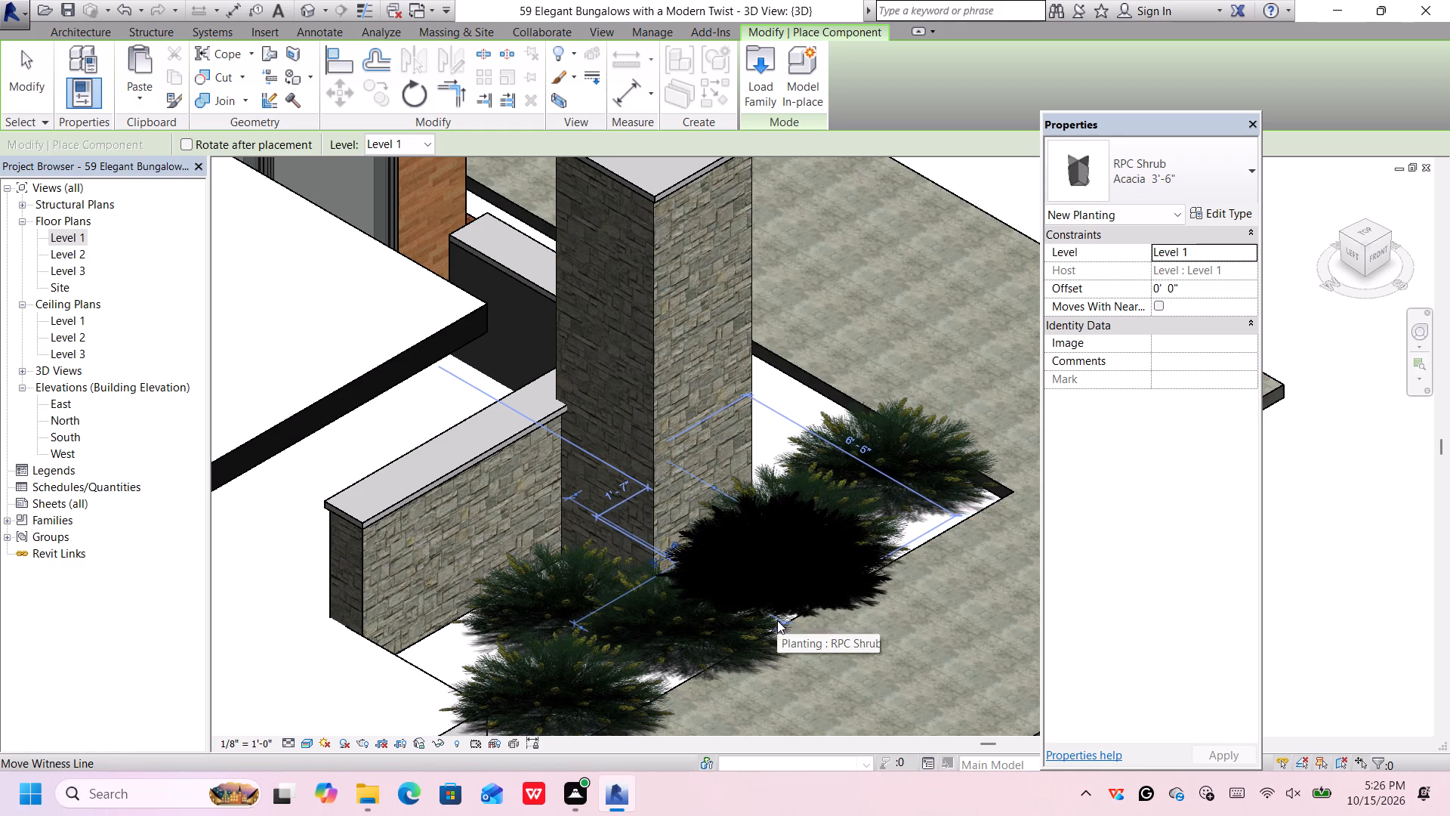
{"action": "left_click", "coordinate": [777, 620]}
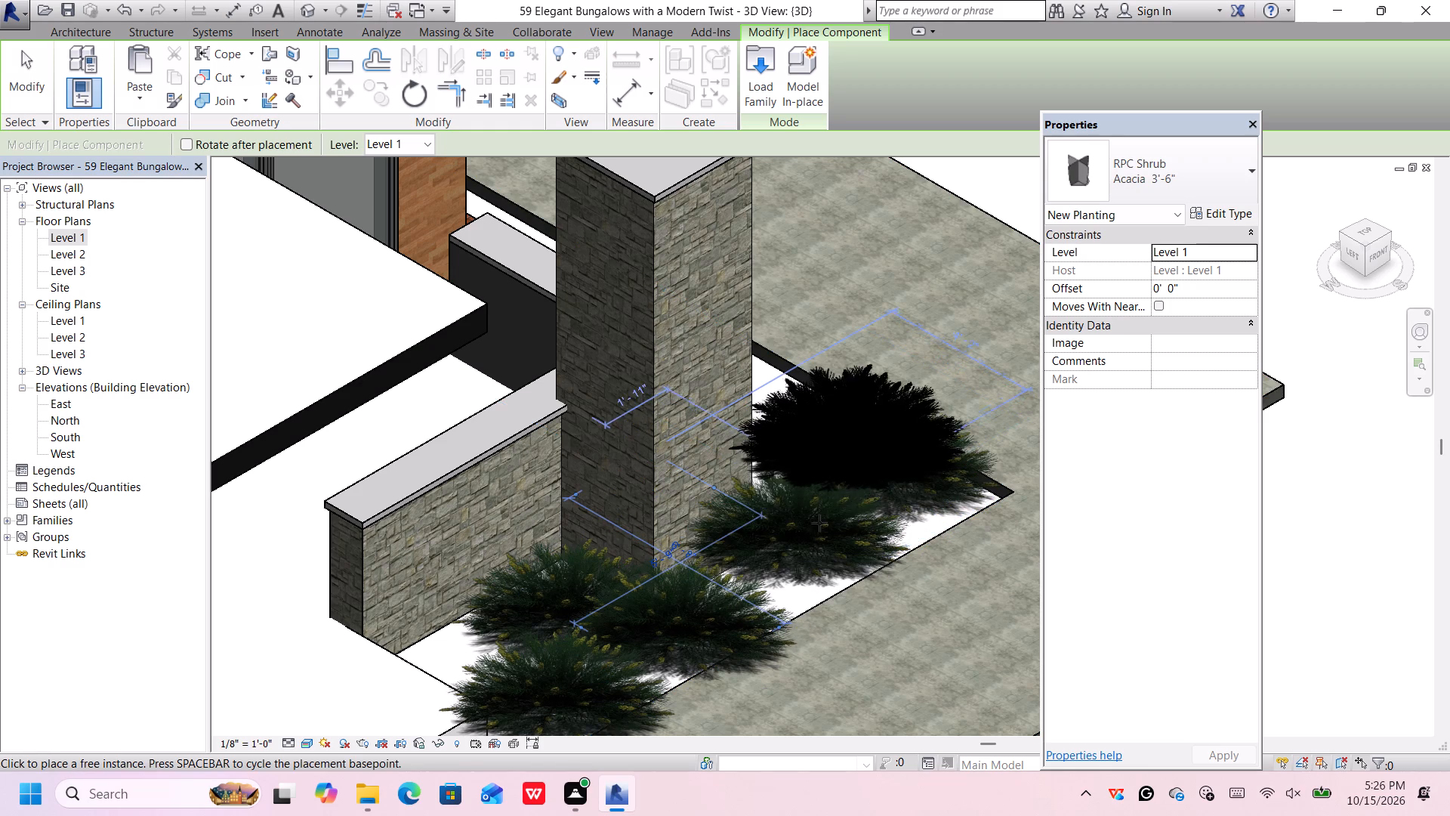
{"action": "left_click", "coordinate": [777, 636]}
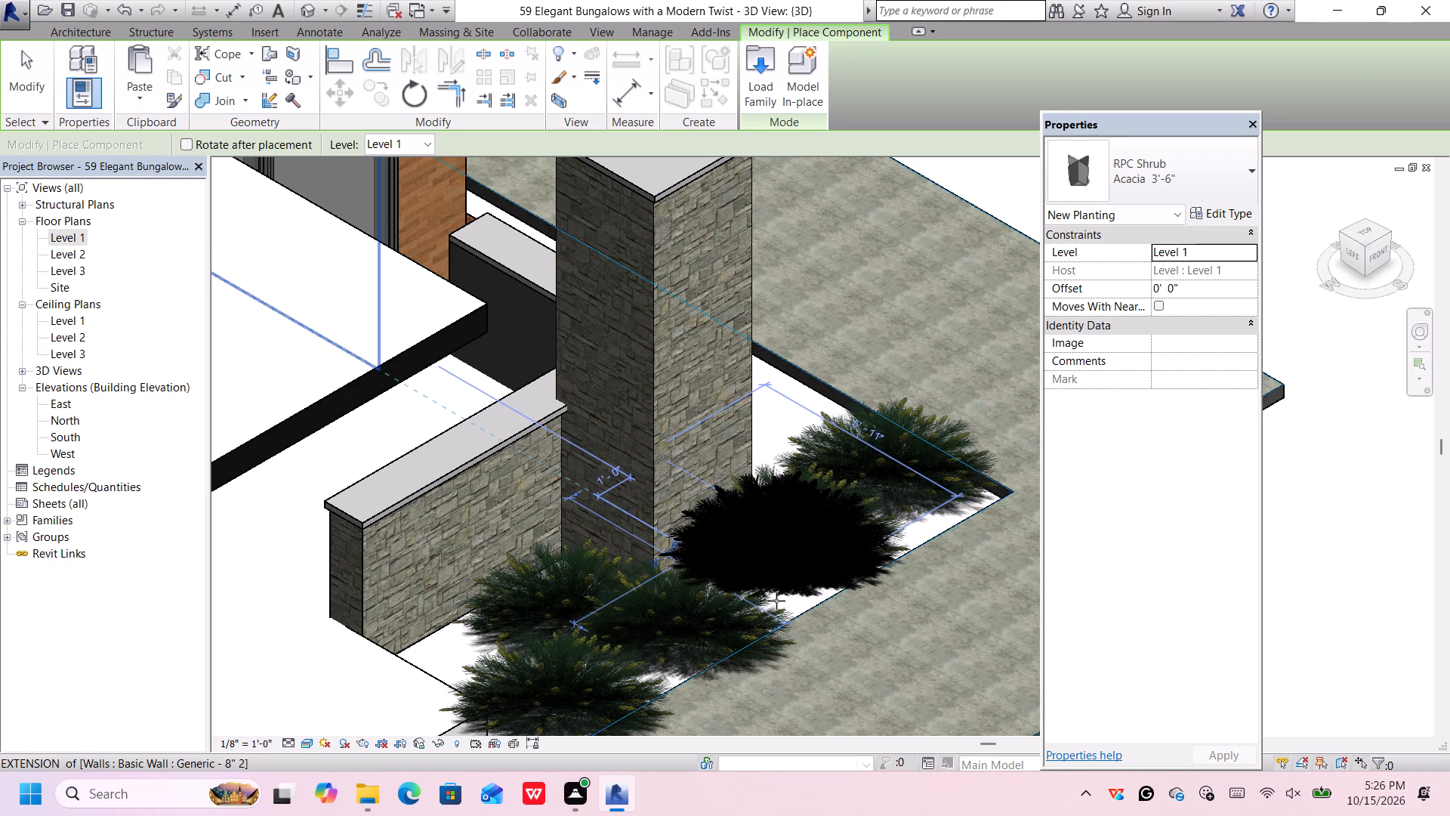
{"action": "left_click", "coordinate": [776, 601]}
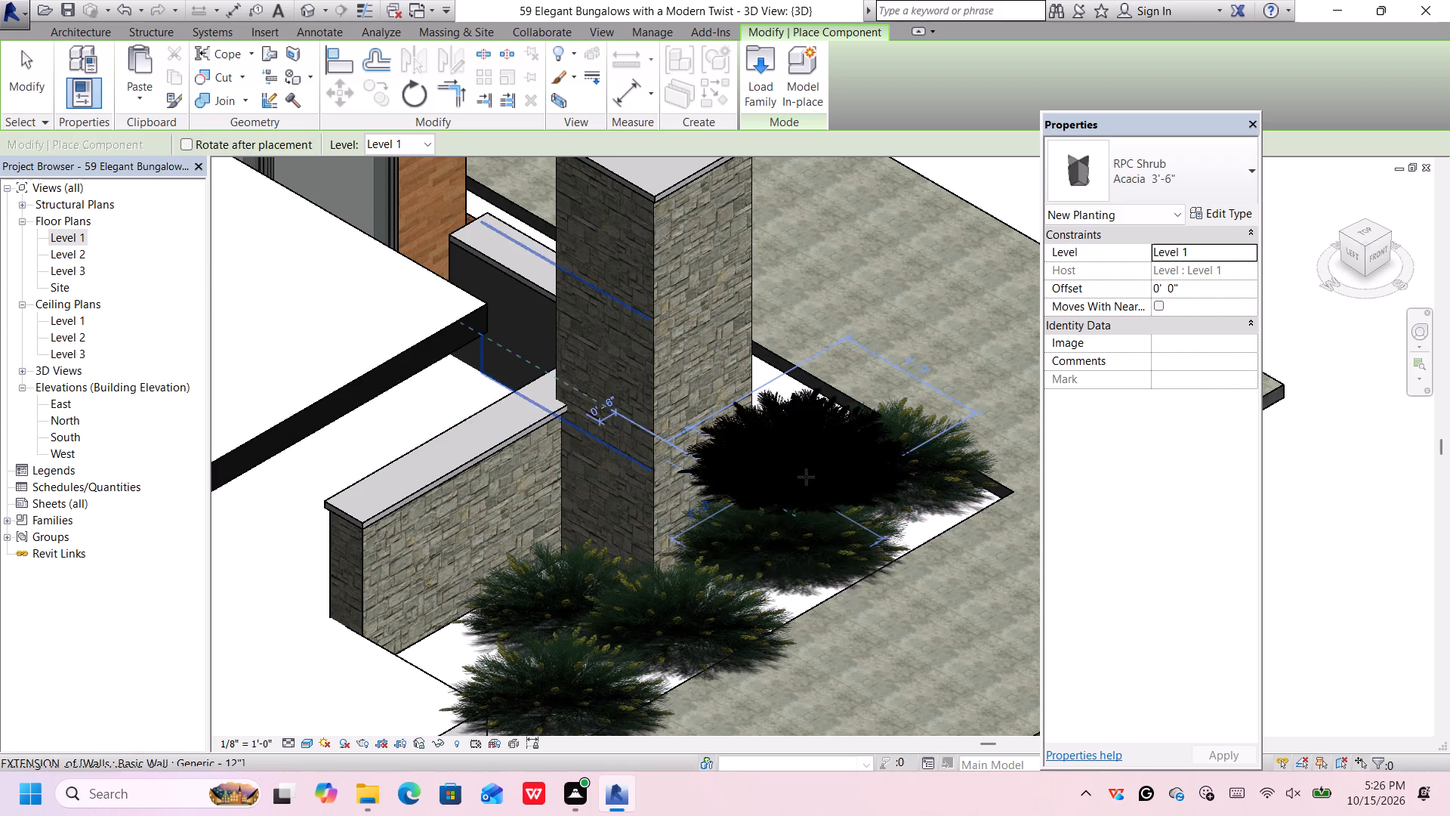
{"action": "scroll", "coordinate": [816, 438], "scroll_direction": "down", "scroll_amount": 2}
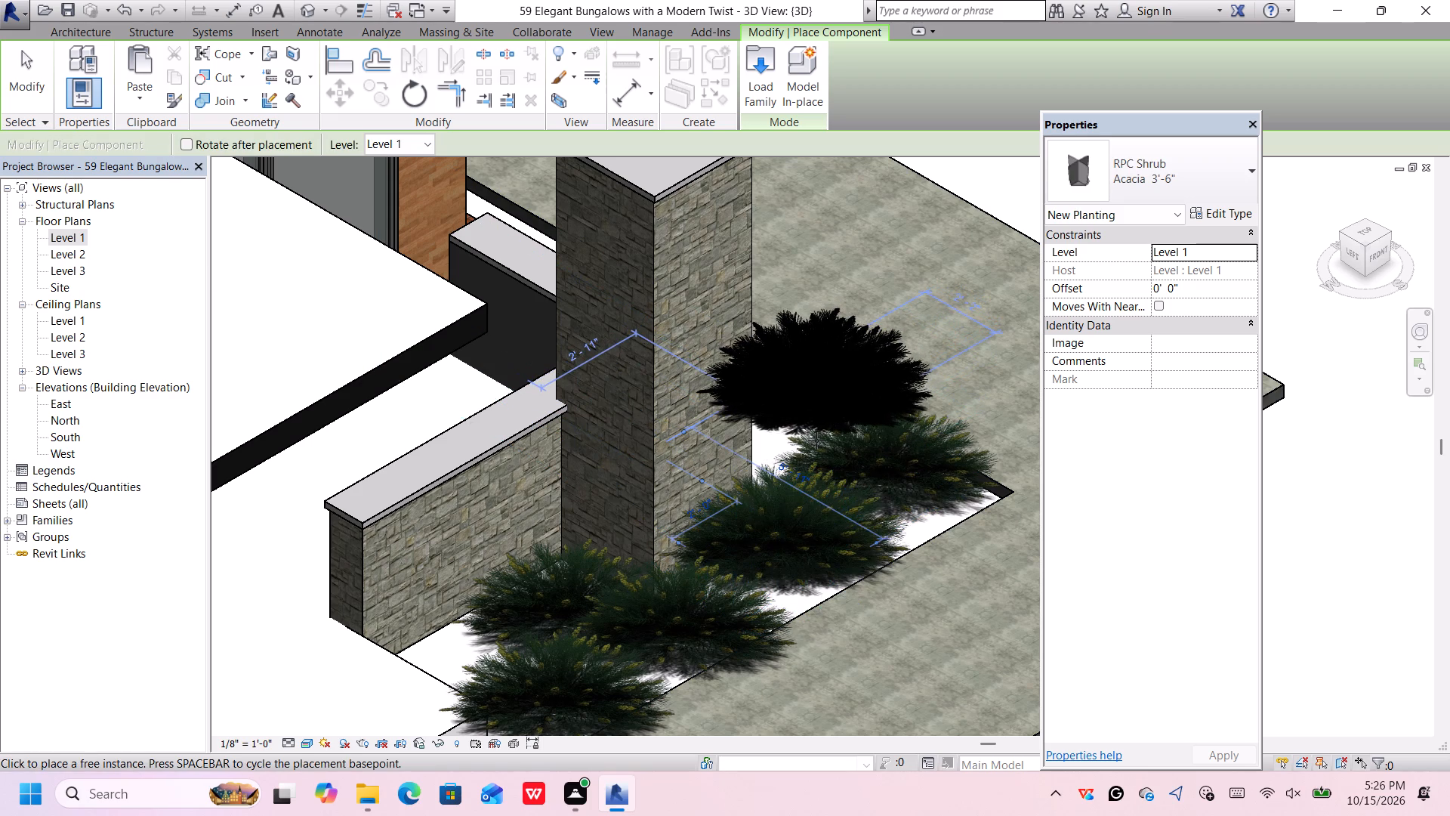
{"action": "scroll", "coordinate": [825, 437], "scroll_direction": "down", "scroll_amount": 3}
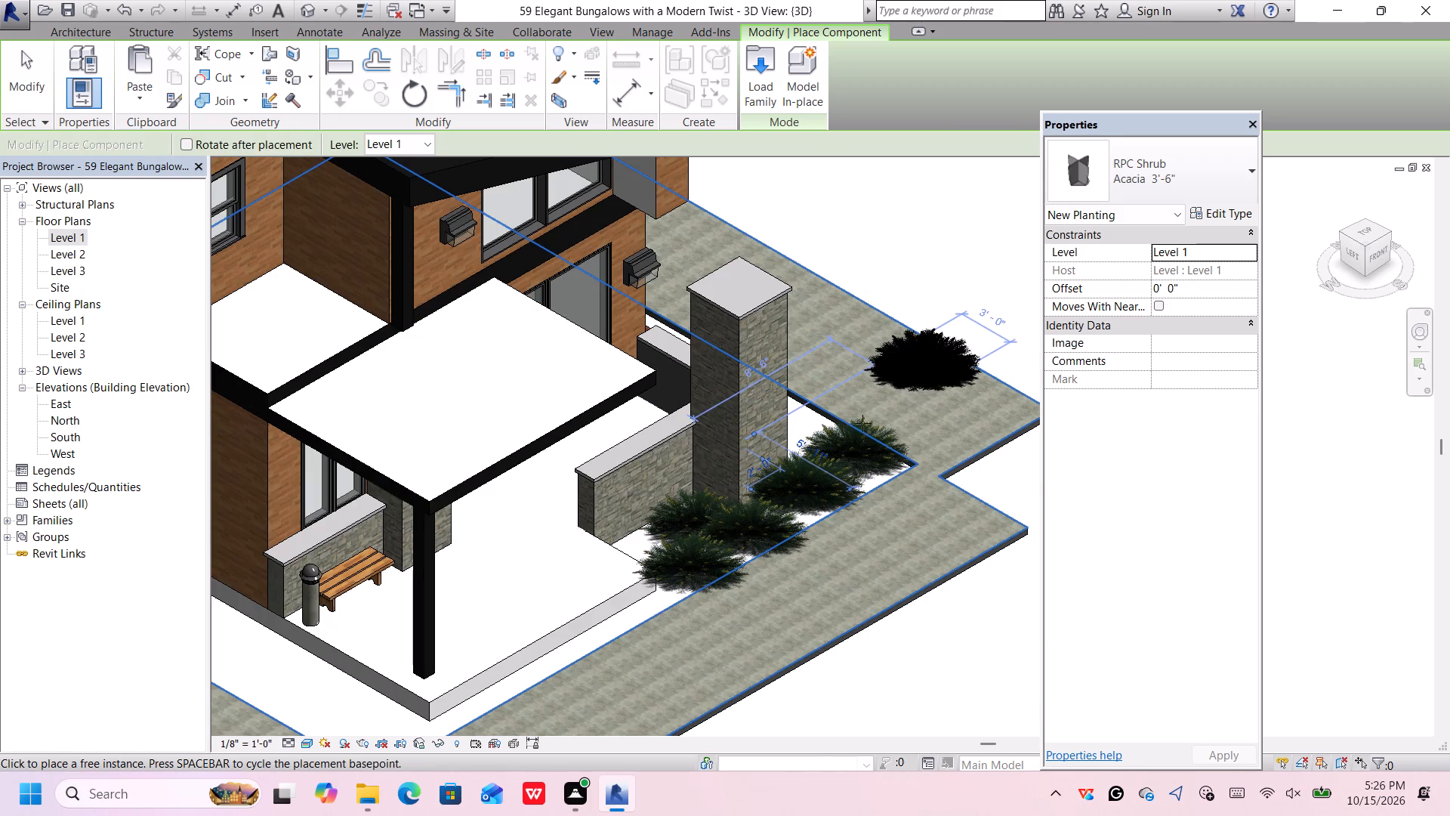
{"action": "left_click", "coordinate": [655, 568]}
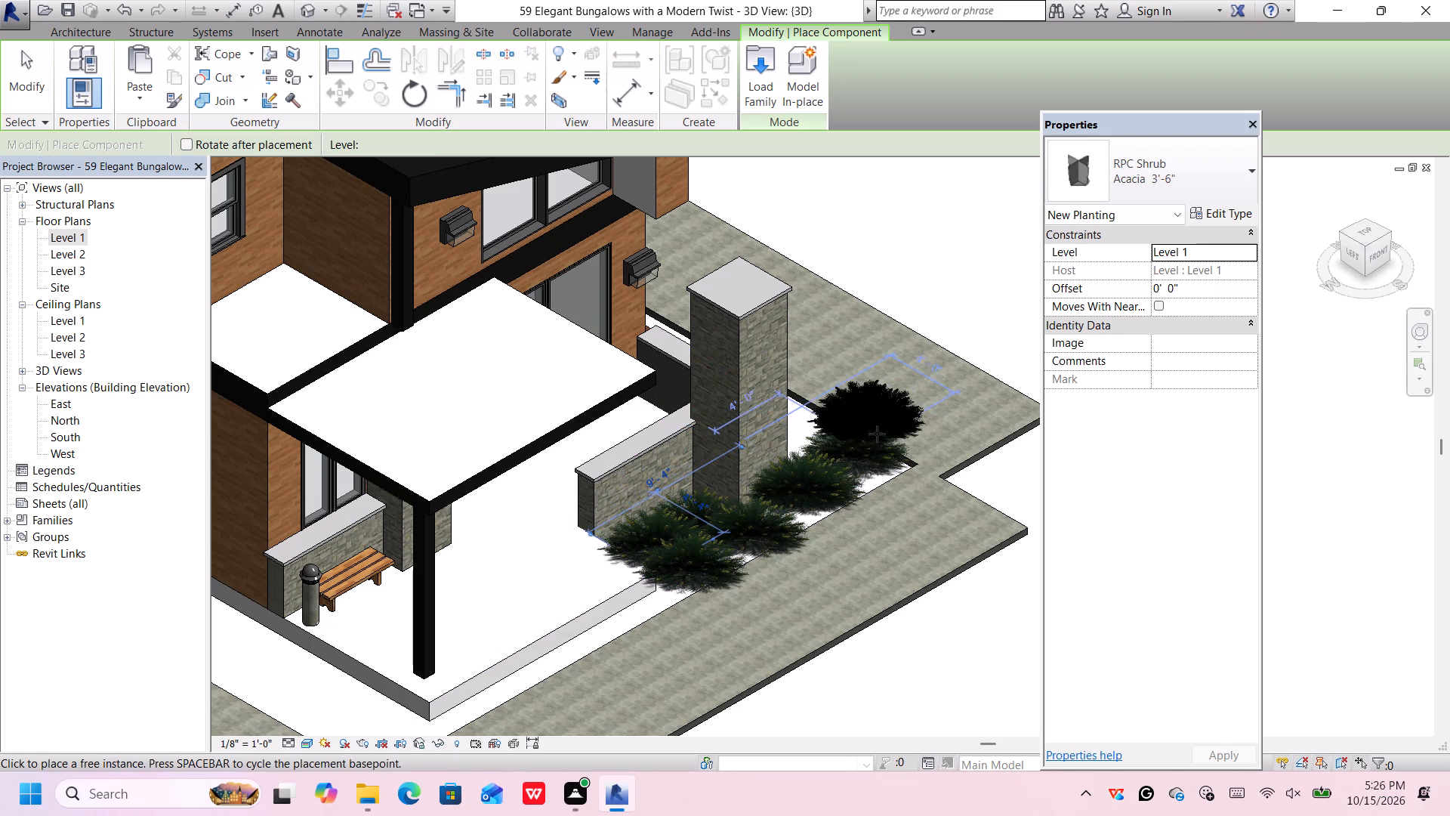
Place more Acacia 3'-6" shrubs around the pillar's outer corner and back along the low side wall.
{"action": "middle_click_drag", "start_coordinate": [884, 431], "coordinate": [793, 448], "text": "shift"}
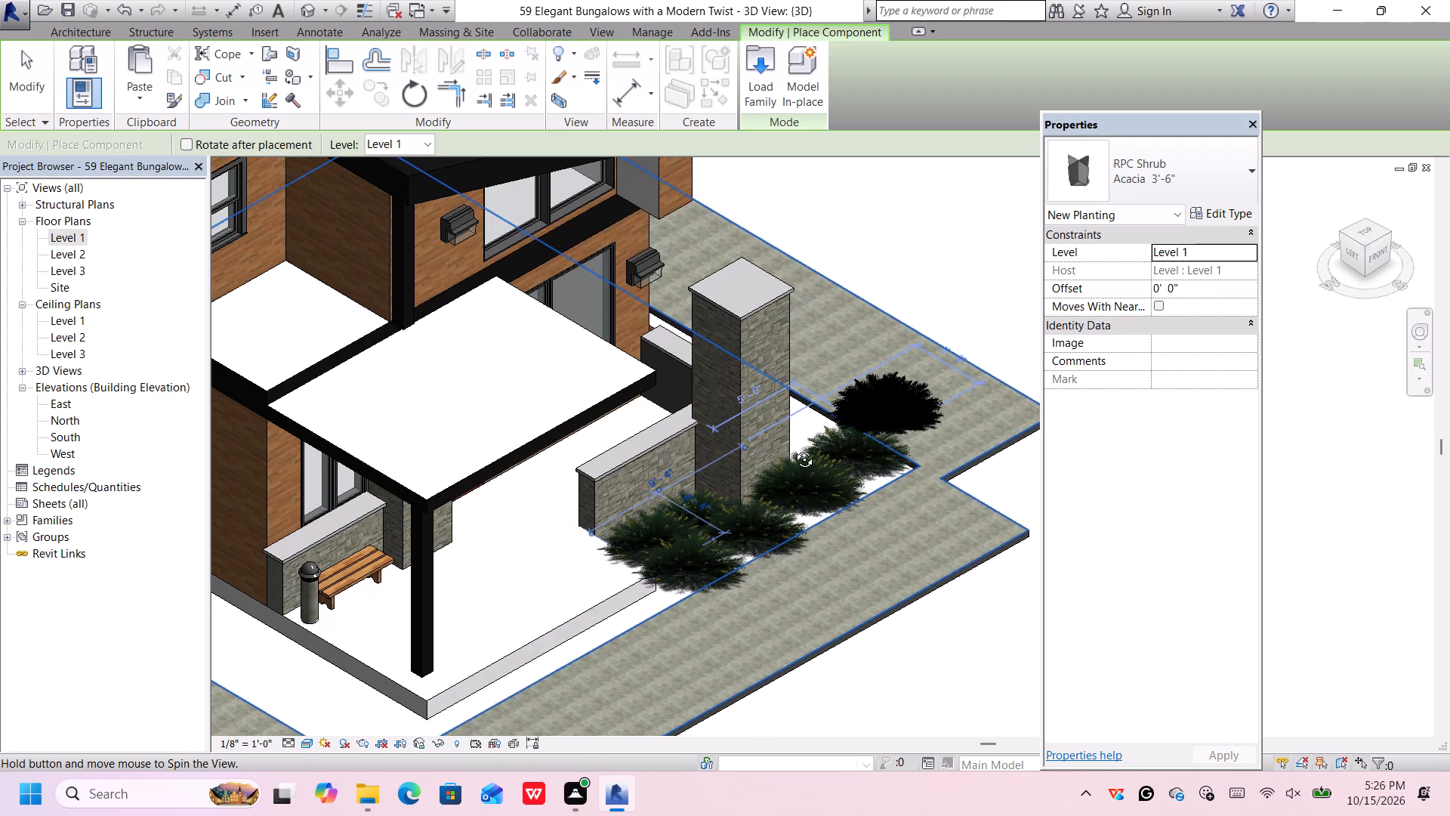
{"action": "middle_click_drag", "start_coordinate": [793, 448], "coordinate": [705, 448], "text": "shift"}
{"action": "scroll", "coordinate": [711, 459], "scroll_direction": "up", "scroll_amount": 1, "text": "shift"}
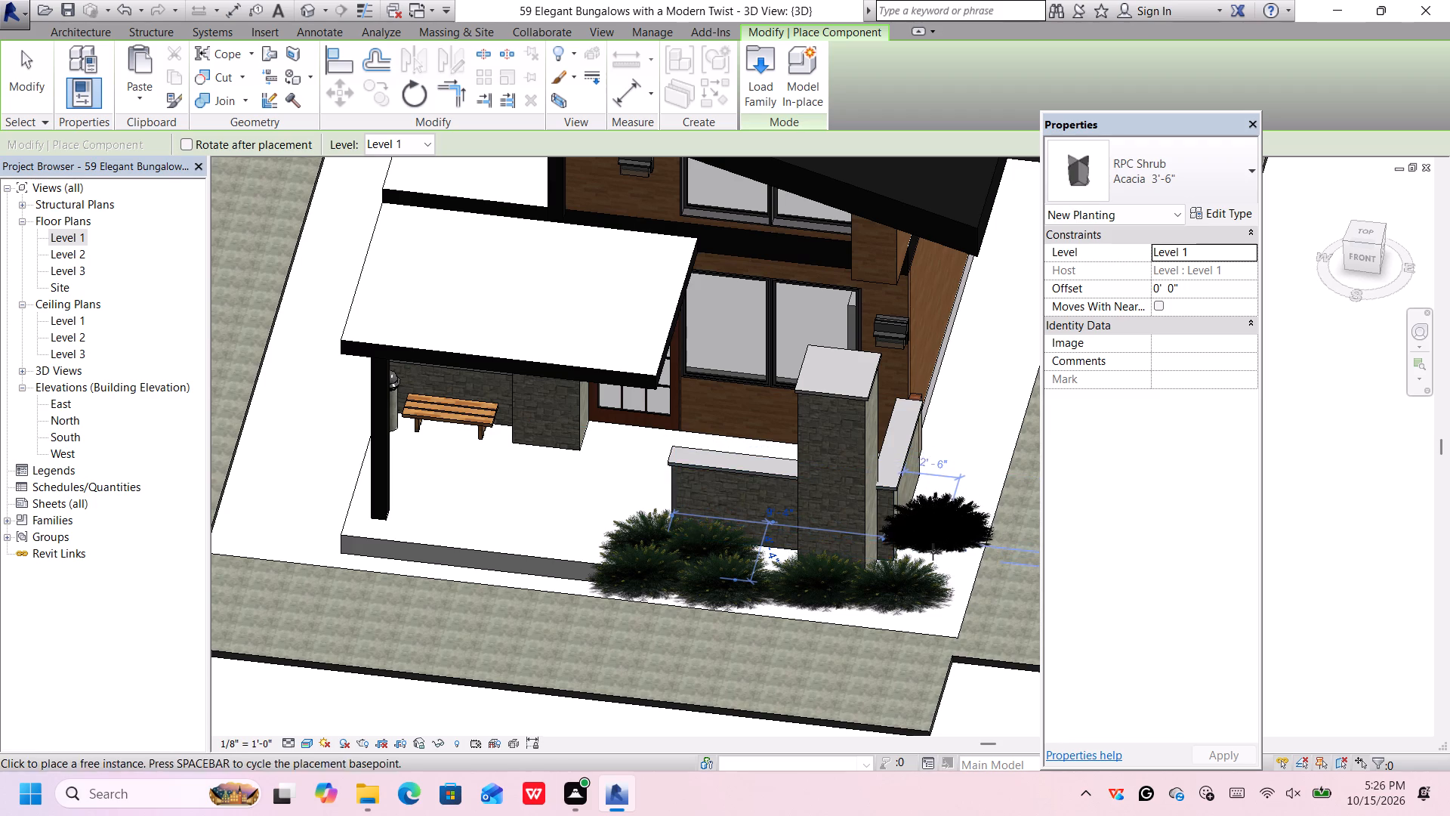
{"action": "left_click", "coordinate": [936, 553]}
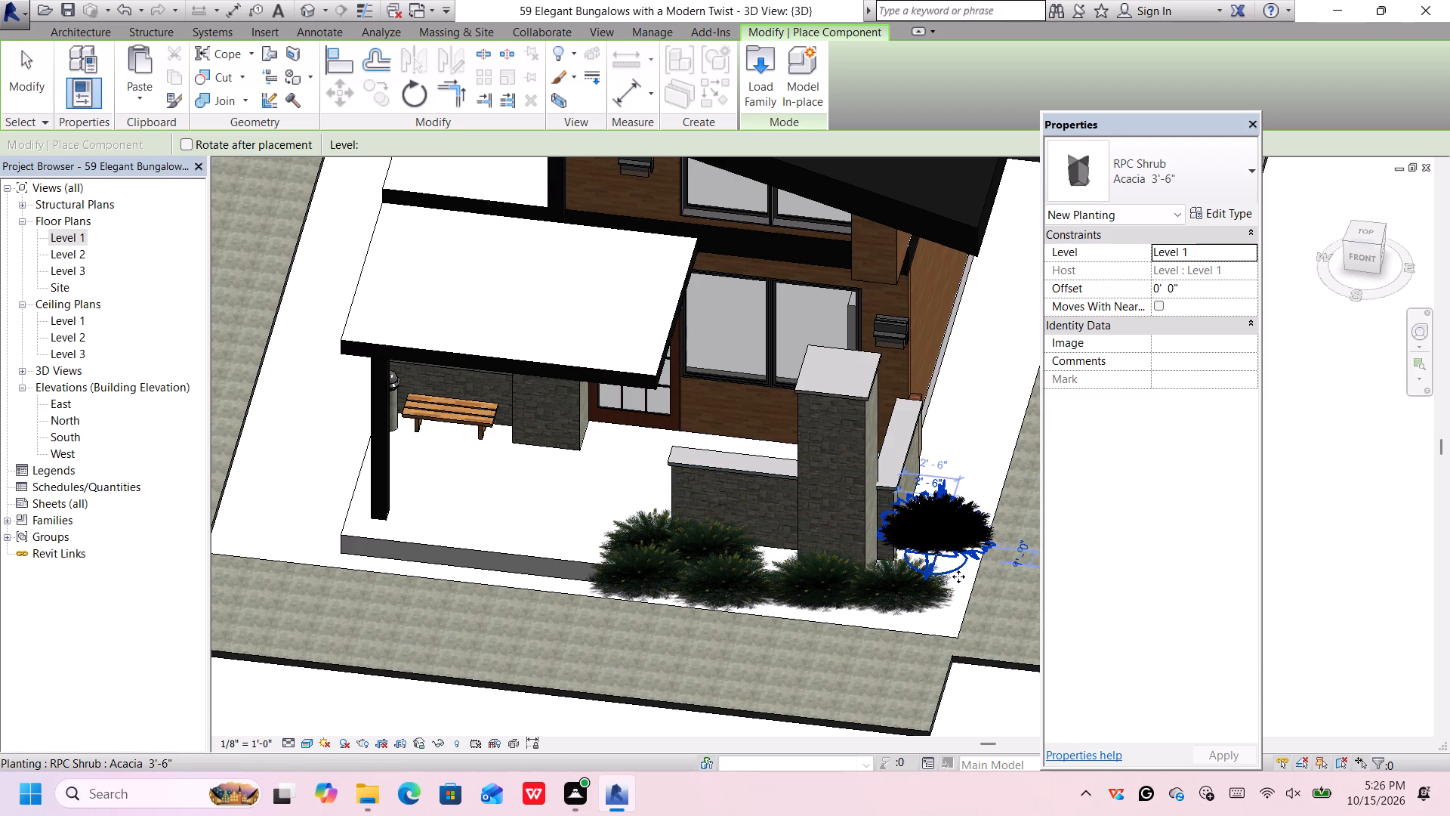
{"action": "left_click", "coordinate": [958, 580]}
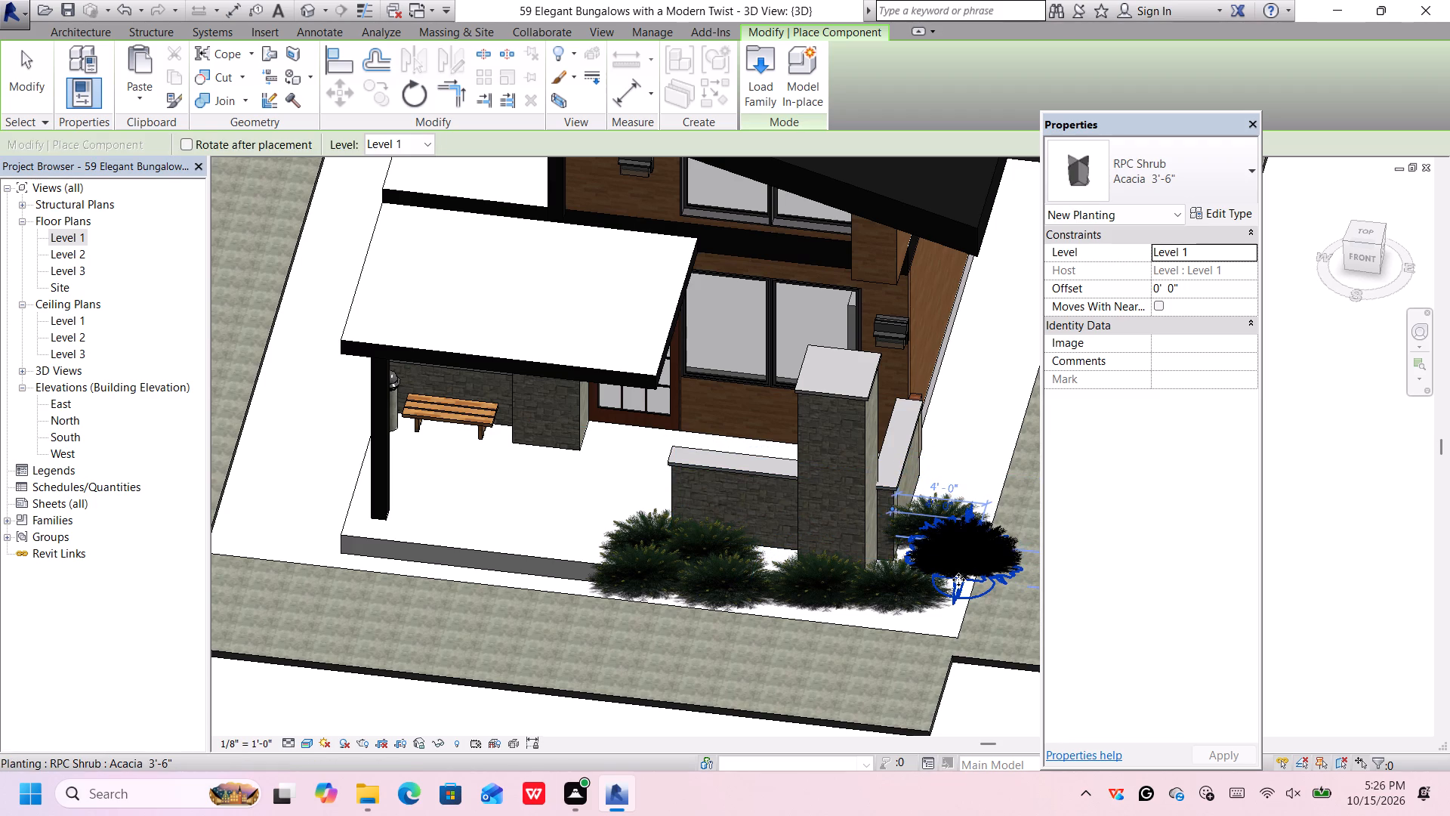
{"action": "left_click", "coordinate": [926, 635]}
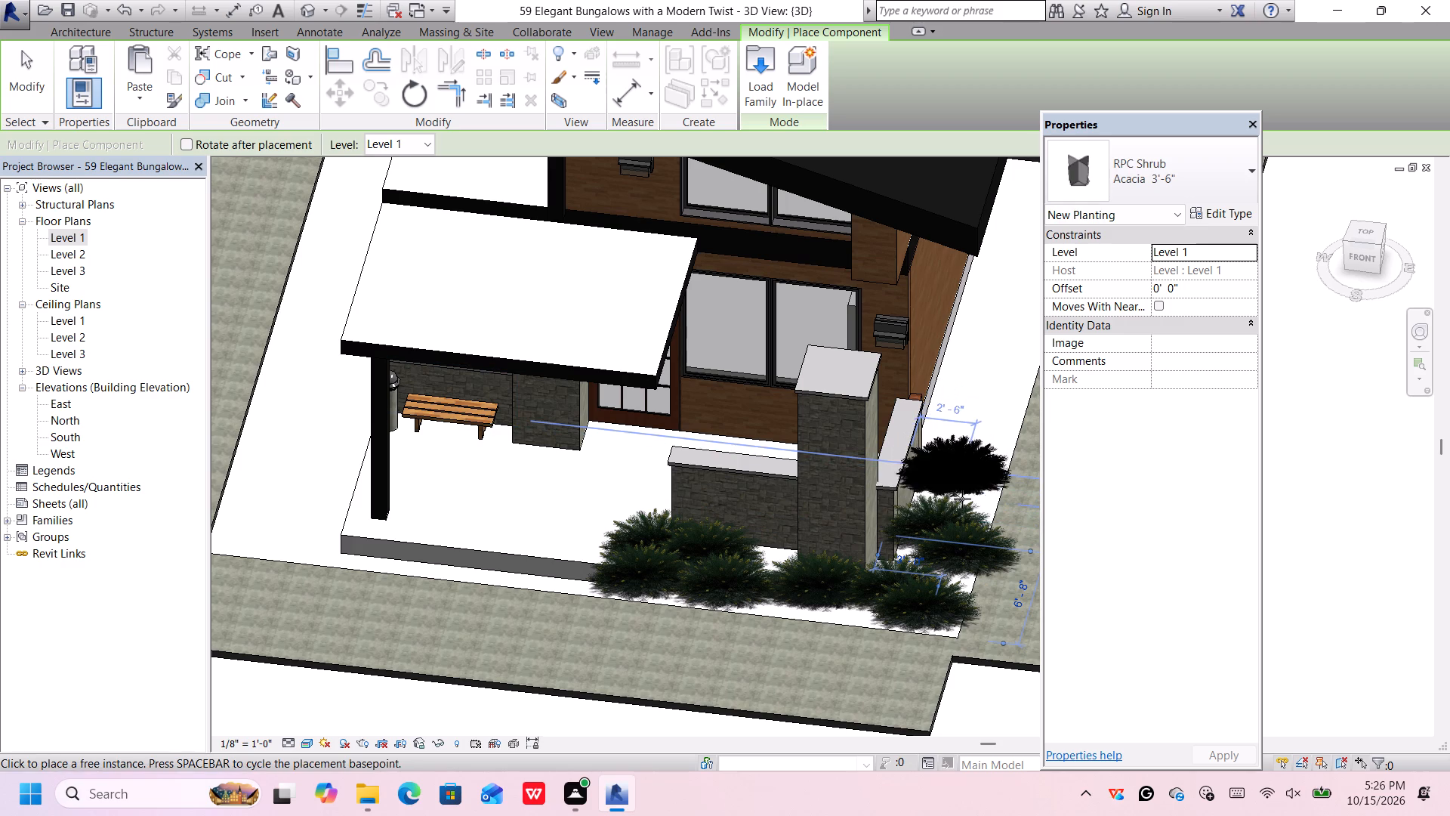
{"action": "left_click", "coordinate": [952, 506]}
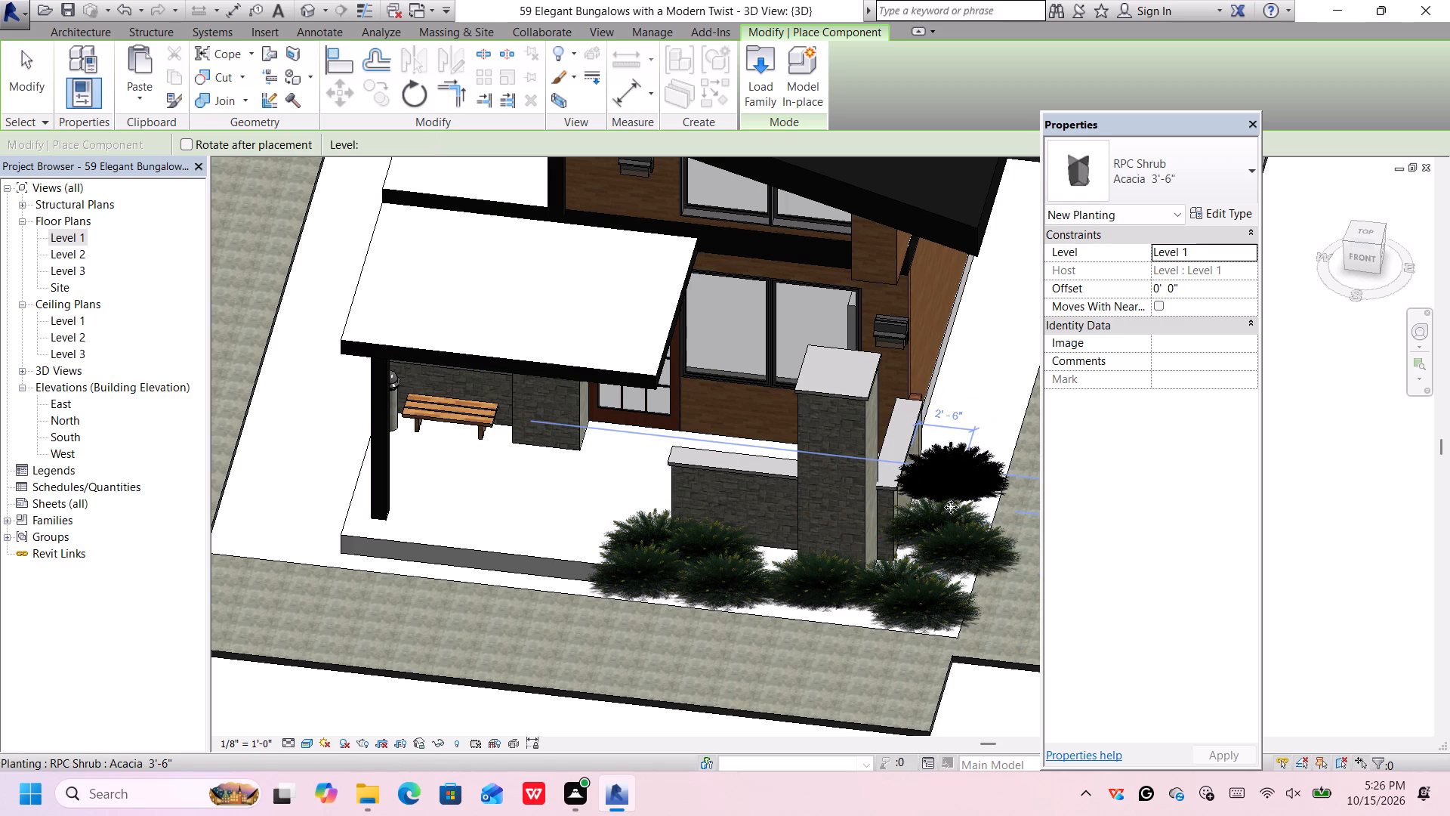
Place a cluster of Acacia 3'-6" shrubs in the unpaved strip at the porch's front corner, beside the black post.
{"action": "scroll", "coordinate": [967, 471], "scroll_direction": "down", "scroll_amount": 1}
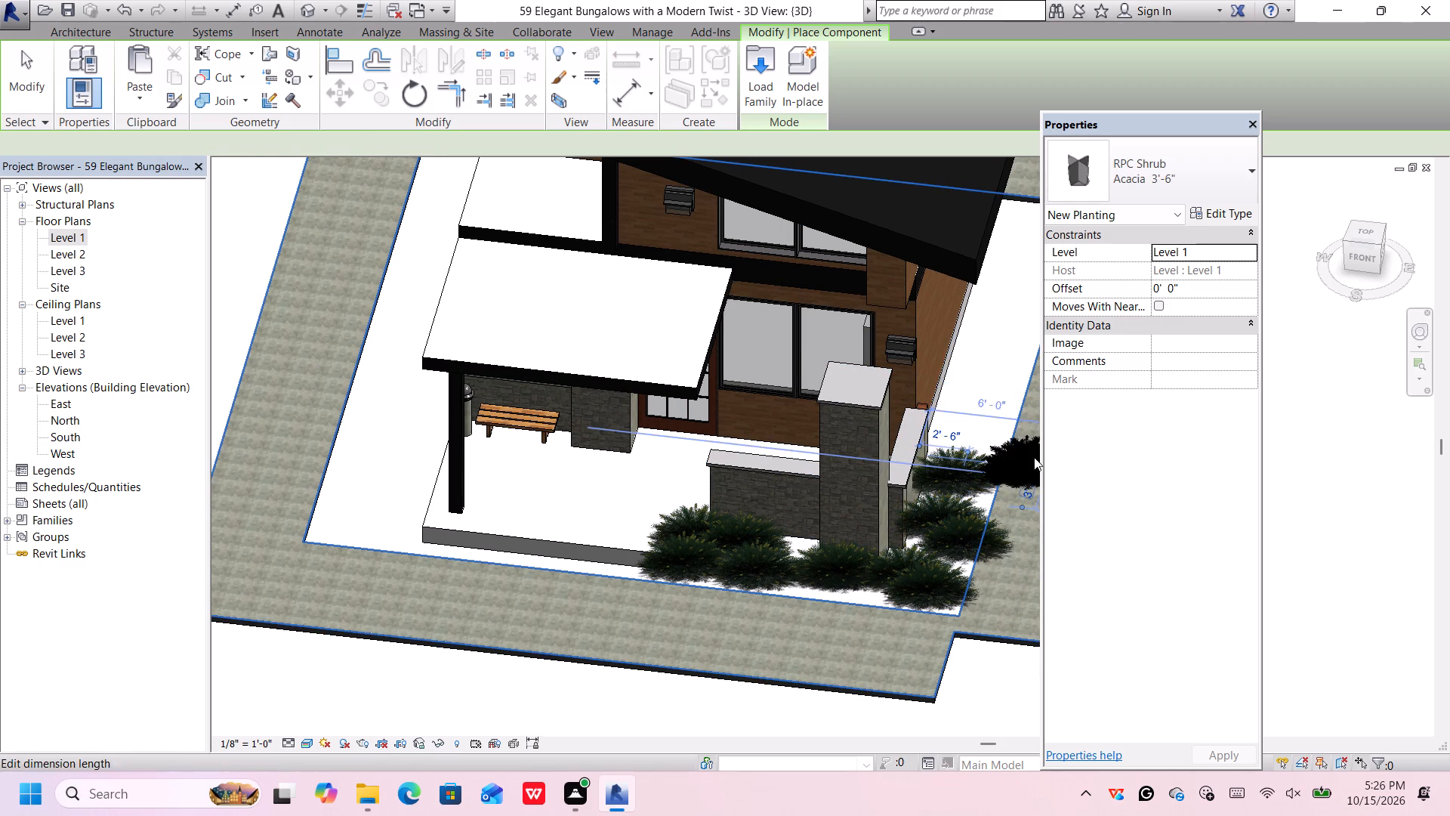
{"action": "scroll", "coordinate": [1001, 462], "scroll_direction": "down", "scroll_amount": 2}
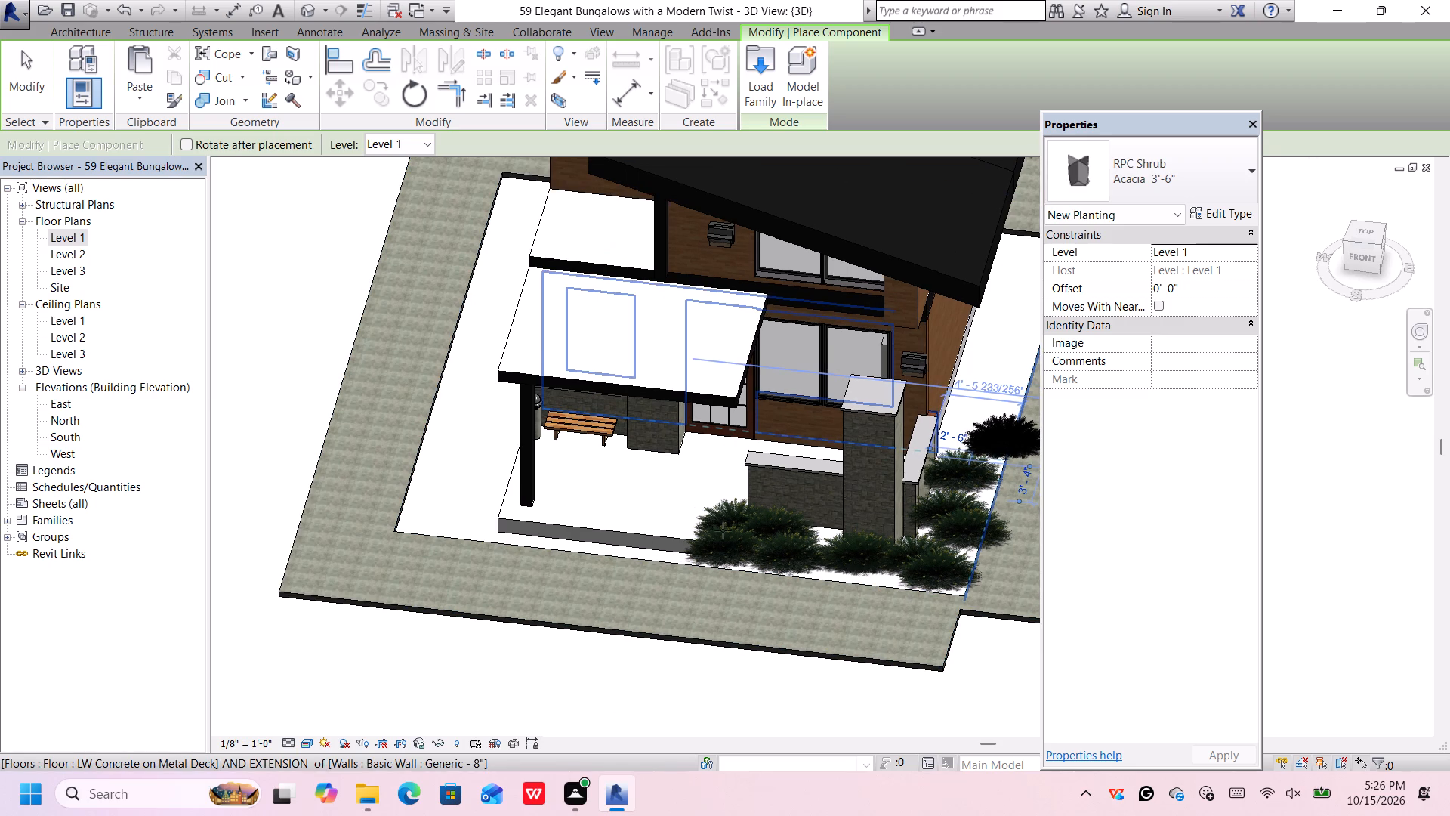
{"action": "scroll", "coordinate": [529, 506], "scroll_direction": "up", "scroll_amount": 2}
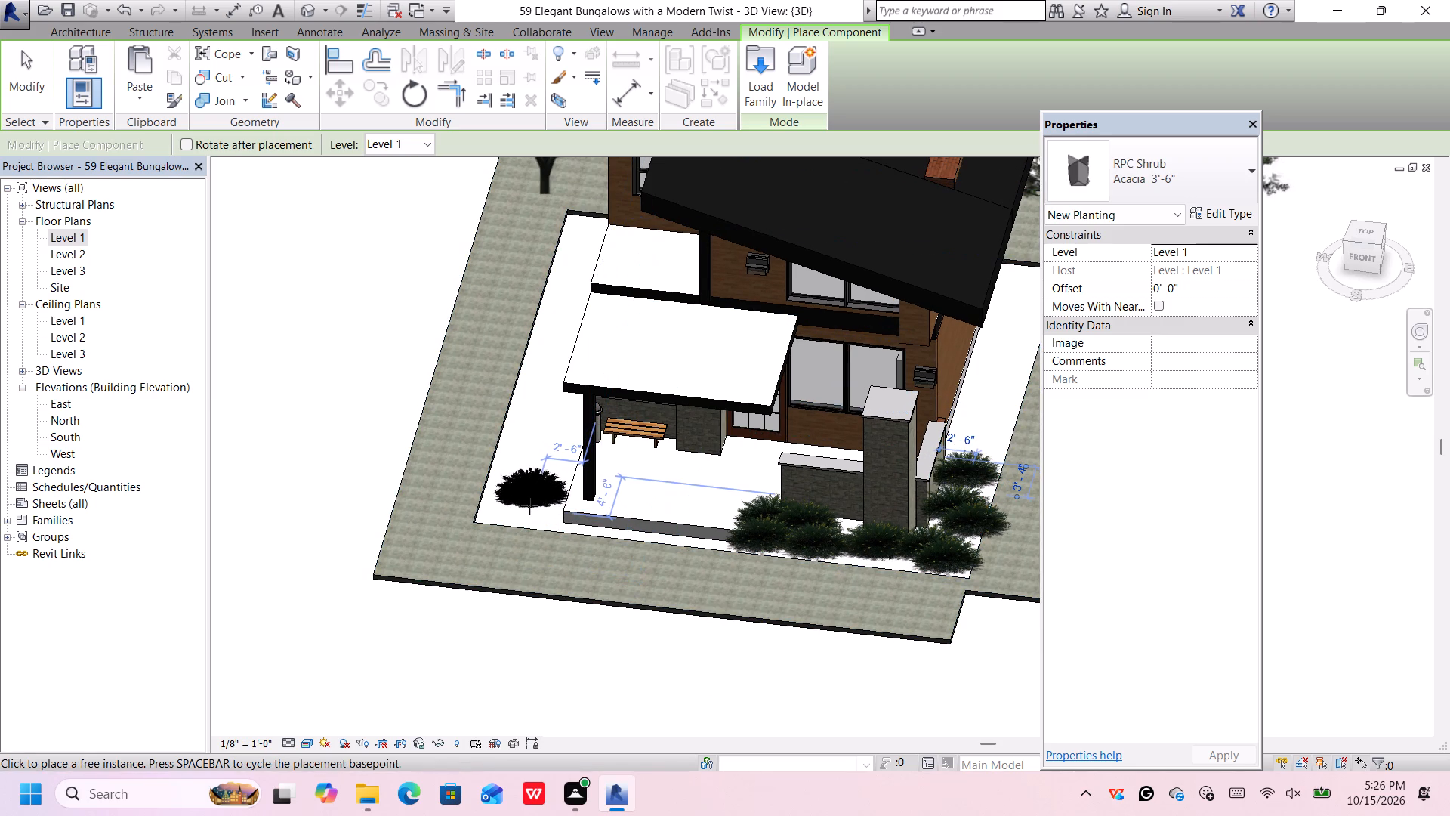
{"action": "scroll", "coordinate": [529, 506], "scroll_direction": "up", "scroll_amount": 1}
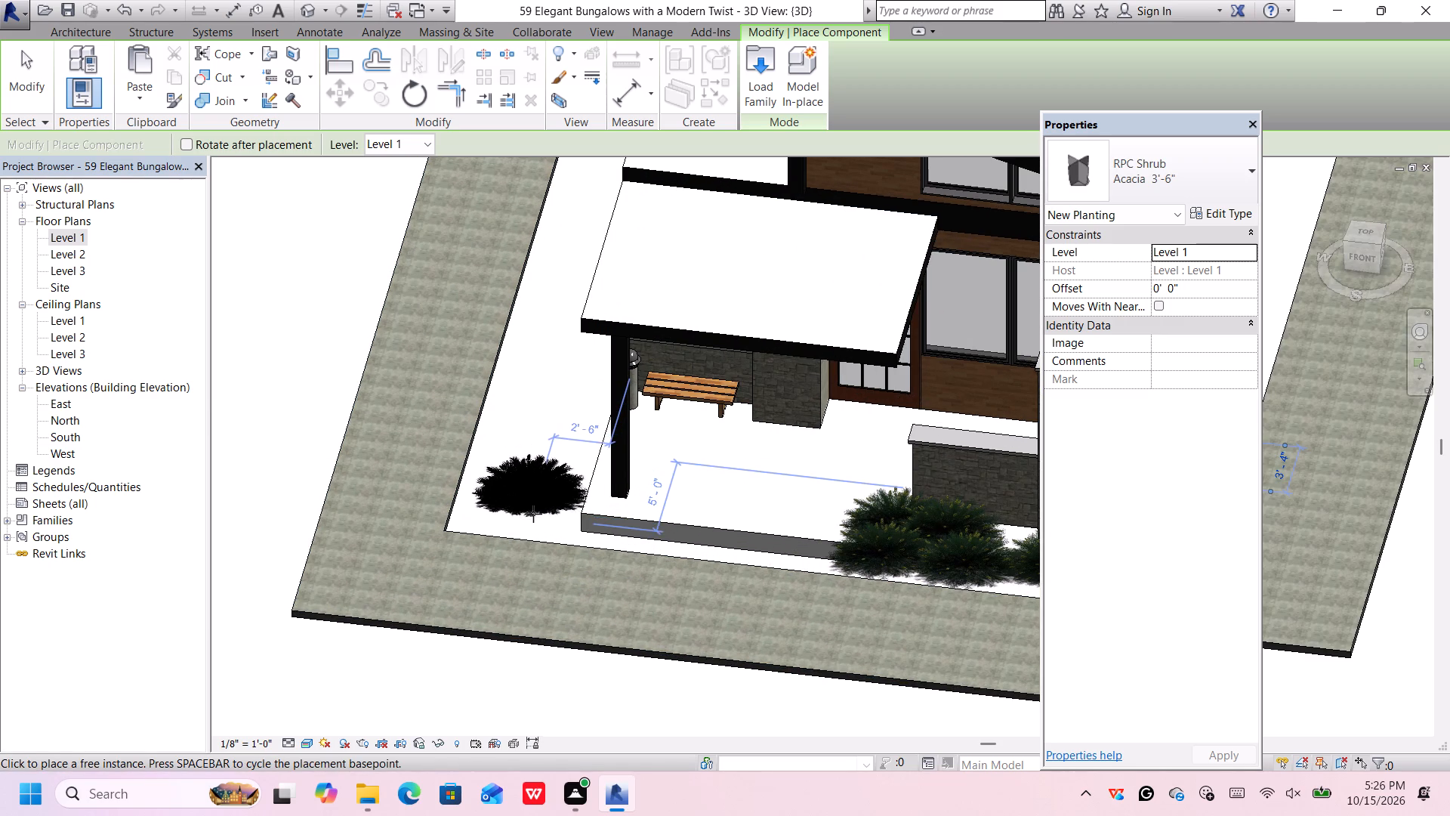
{"action": "left_click", "coordinate": [535, 515]}
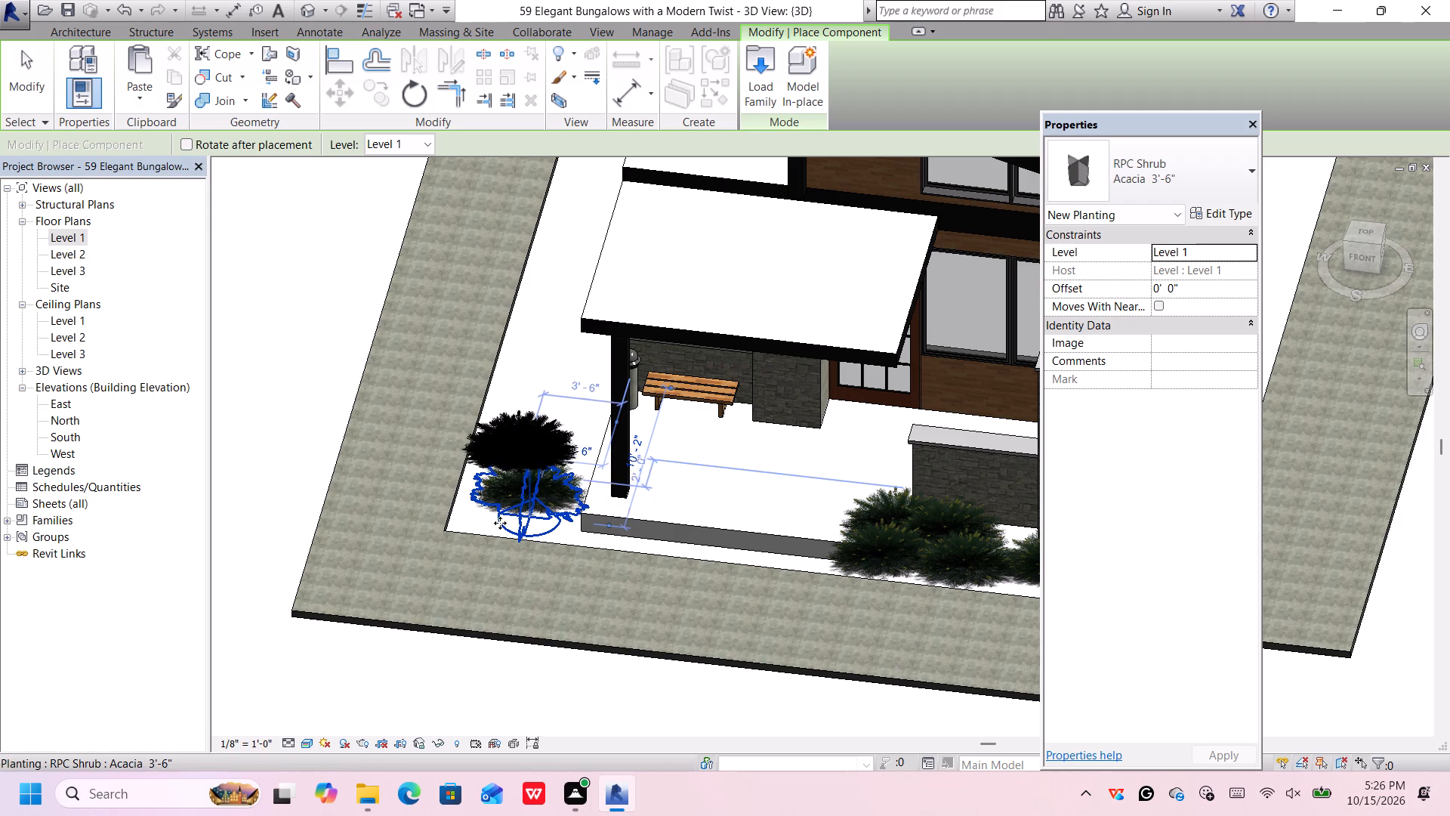
{"action": "left_click", "coordinate": [490, 533]}
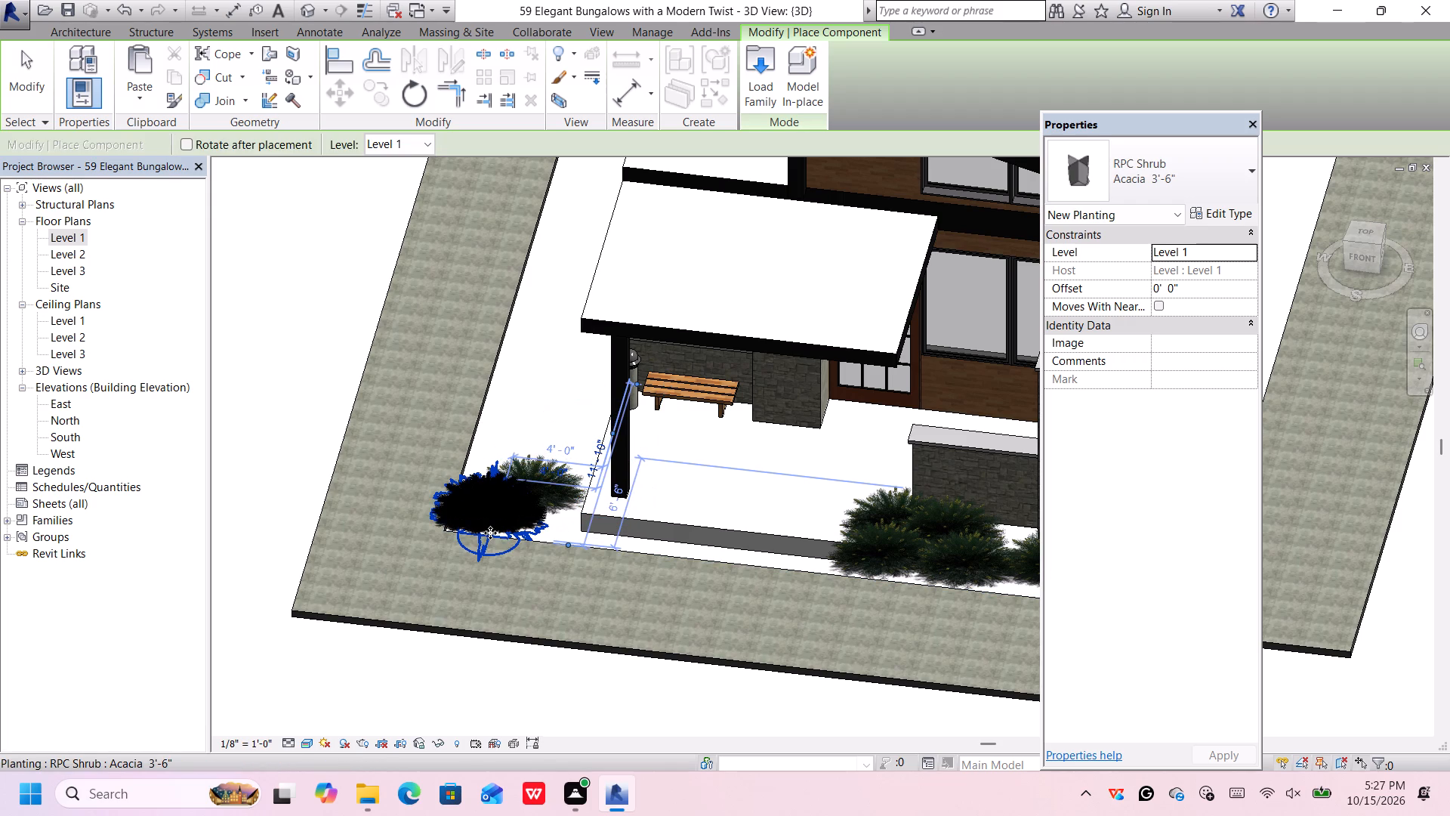
{"action": "left_click", "coordinate": [554, 540]}
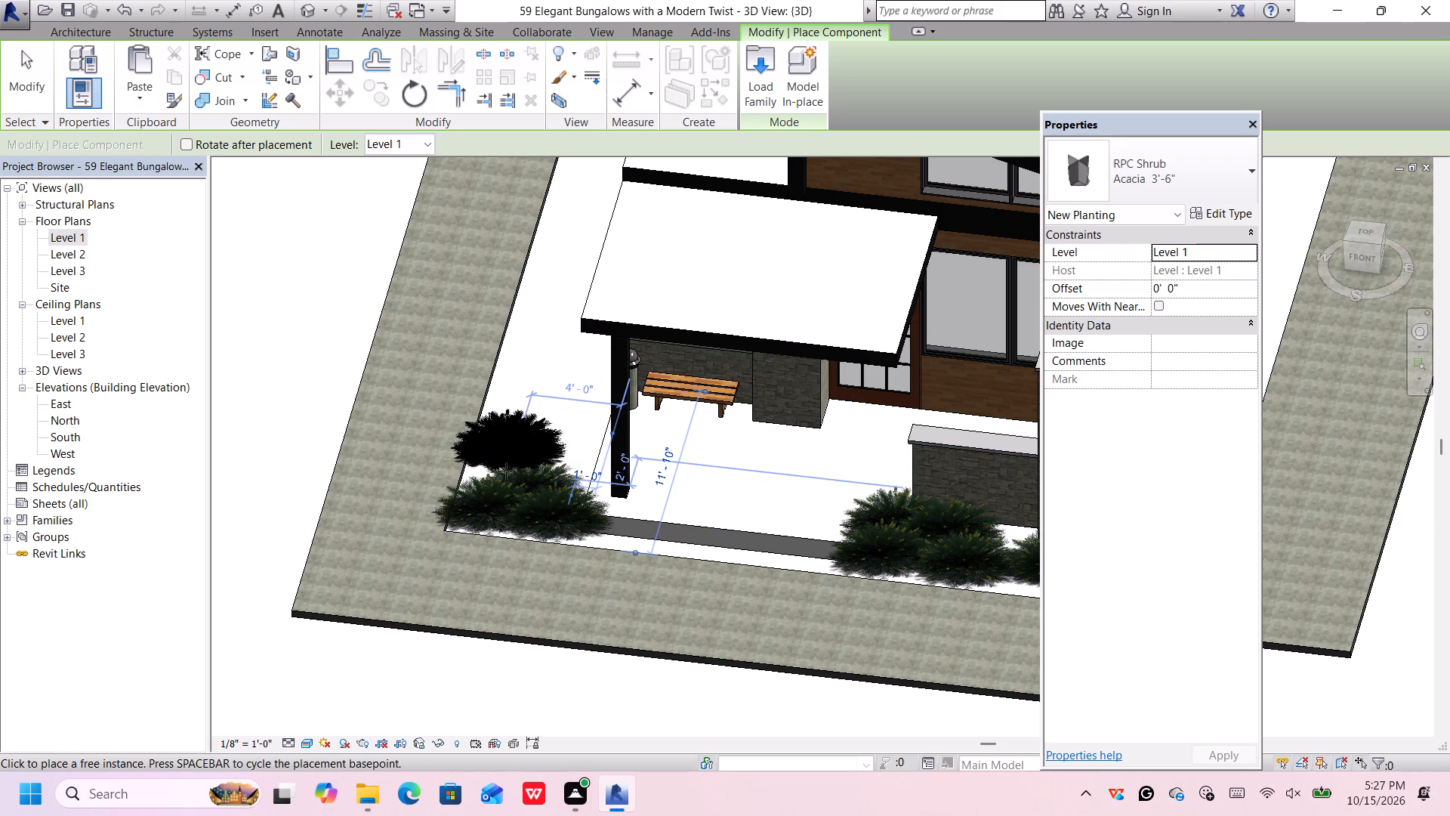
Extend the Acacia 3'-6" shrubs on Level 1 back along the unpaved side strip beside the porch's black post.
{"action": "left_click", "coordinate": [505, 471]}
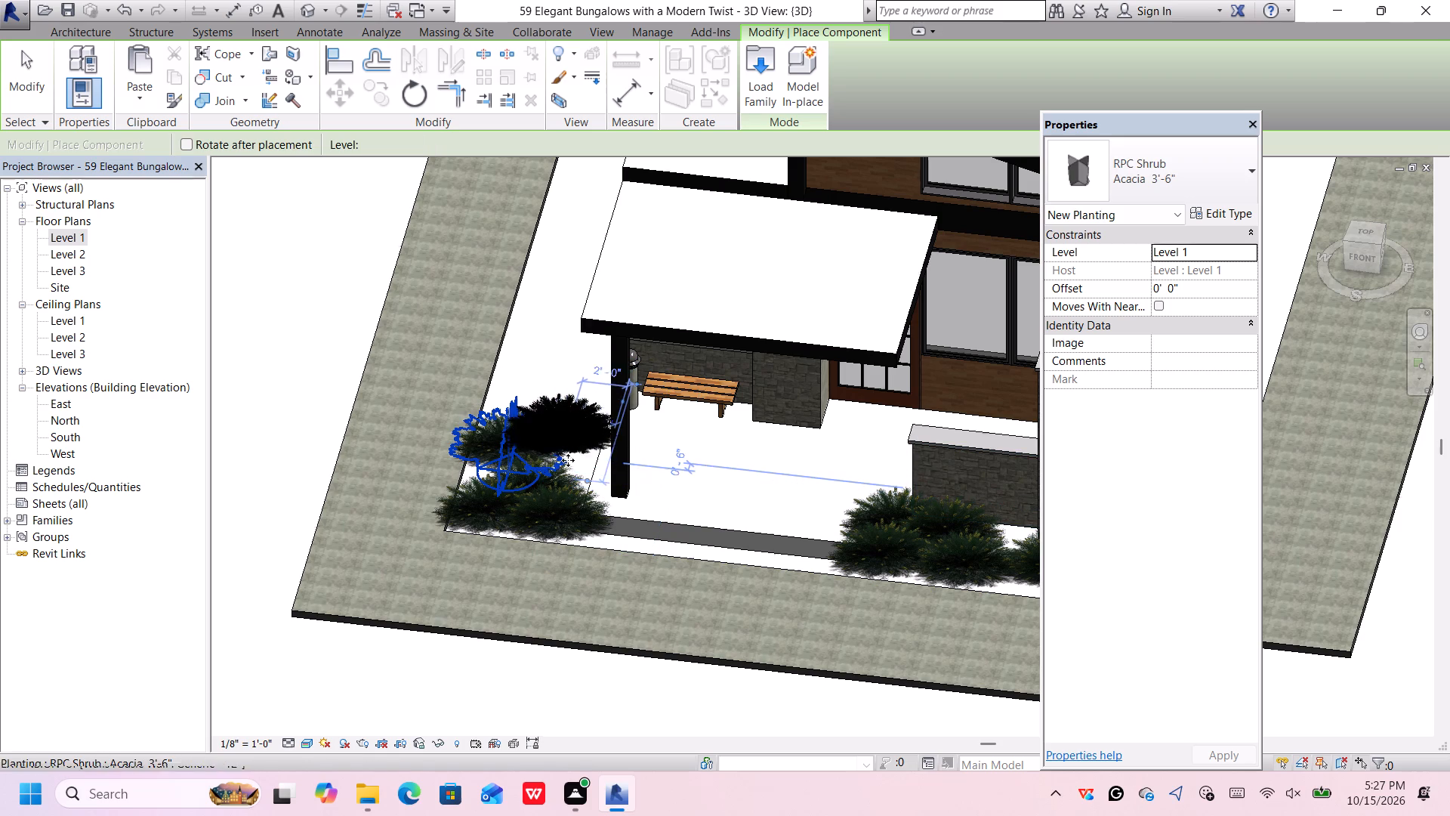
{"action": "left_click", "coordinate": [585, 472]}
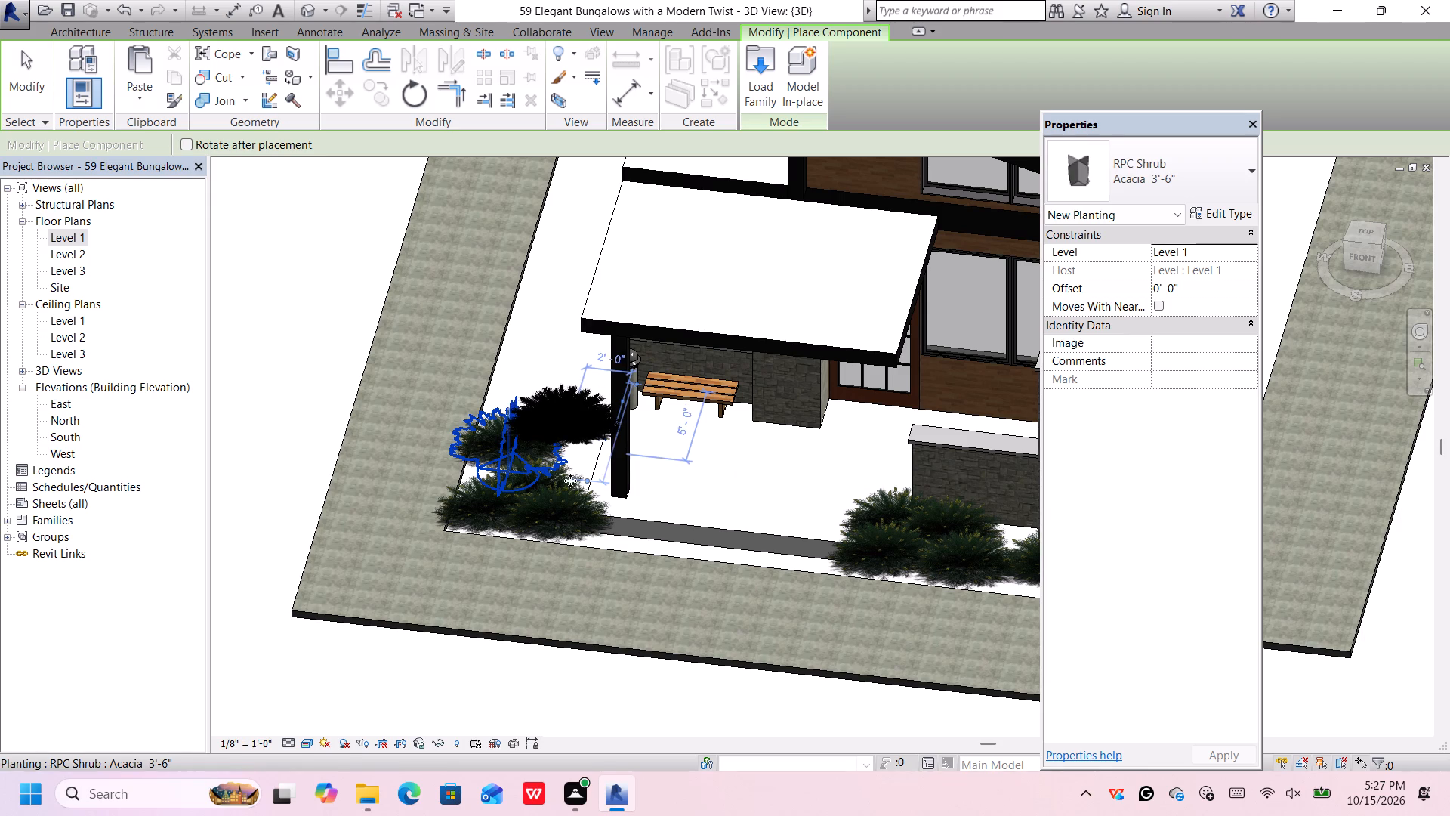
{"action": "left_click", "coordinate": [579, 487]}
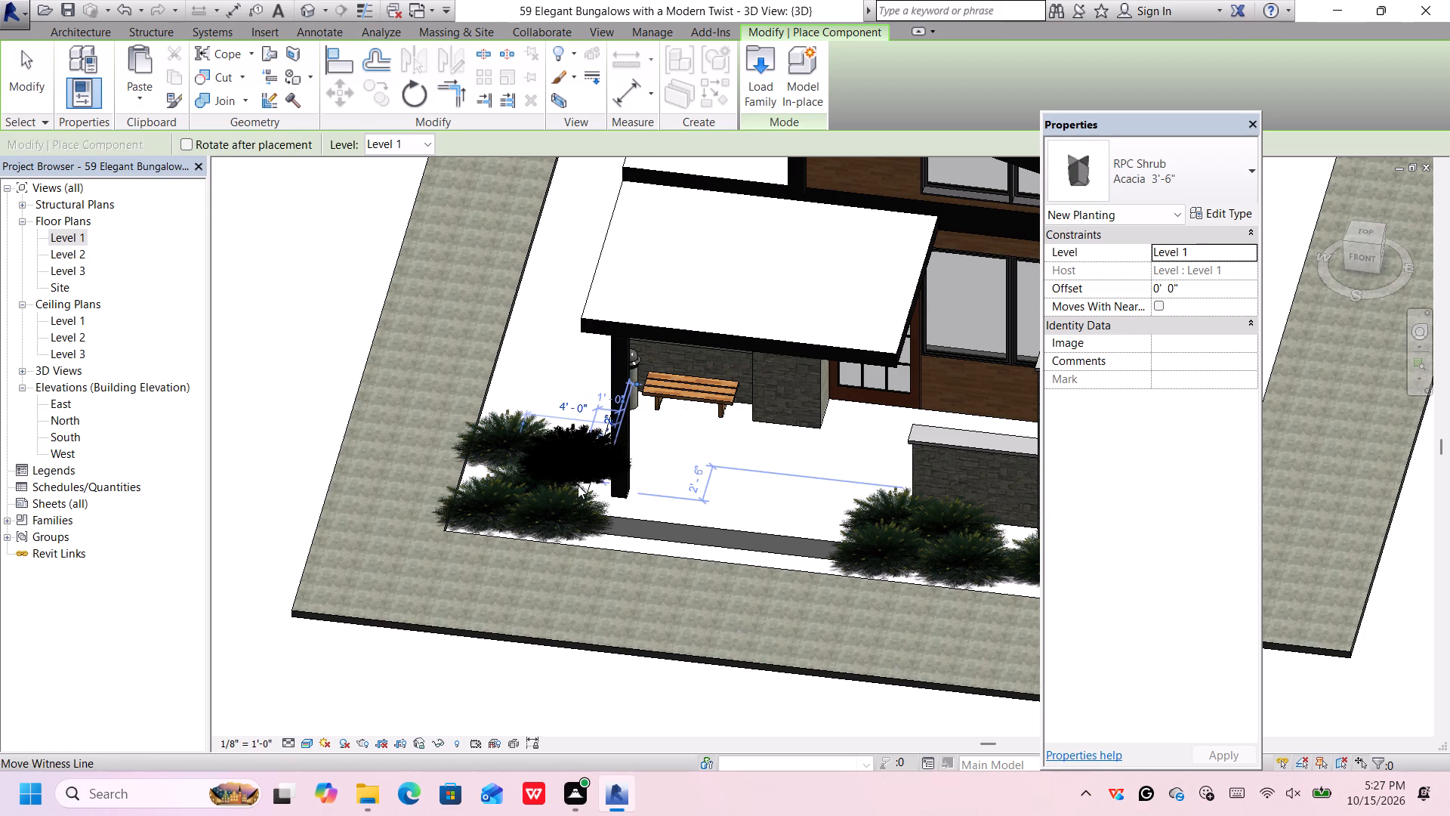
{"action": "scroll", "coordinate": [544, 398], "scroll_direction": "up", "scroll_amount": 5}
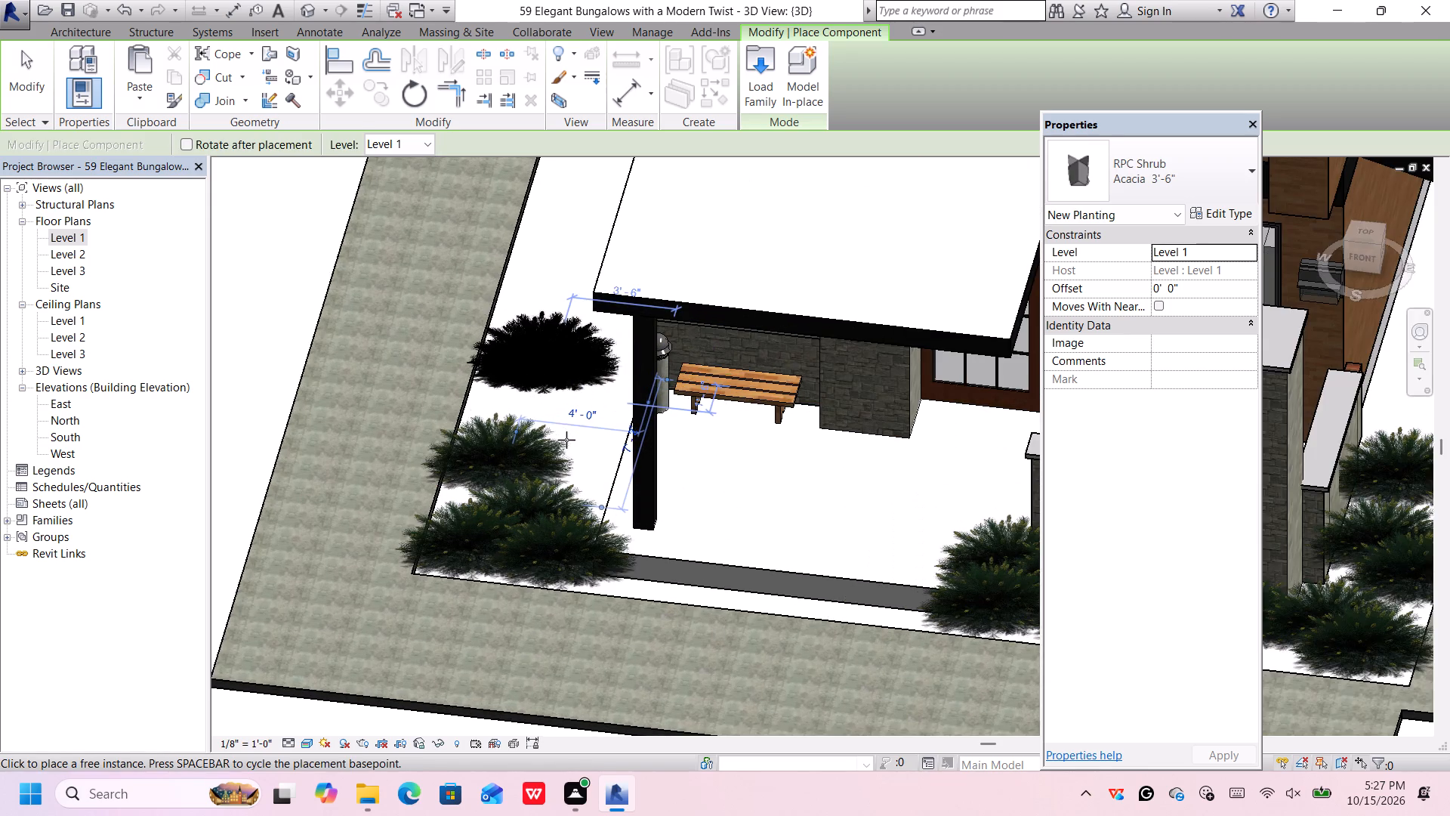
{"action": "scroll", "coordinate": [572, 445], "scroll_direction": "up", "scroll_amount": 5}
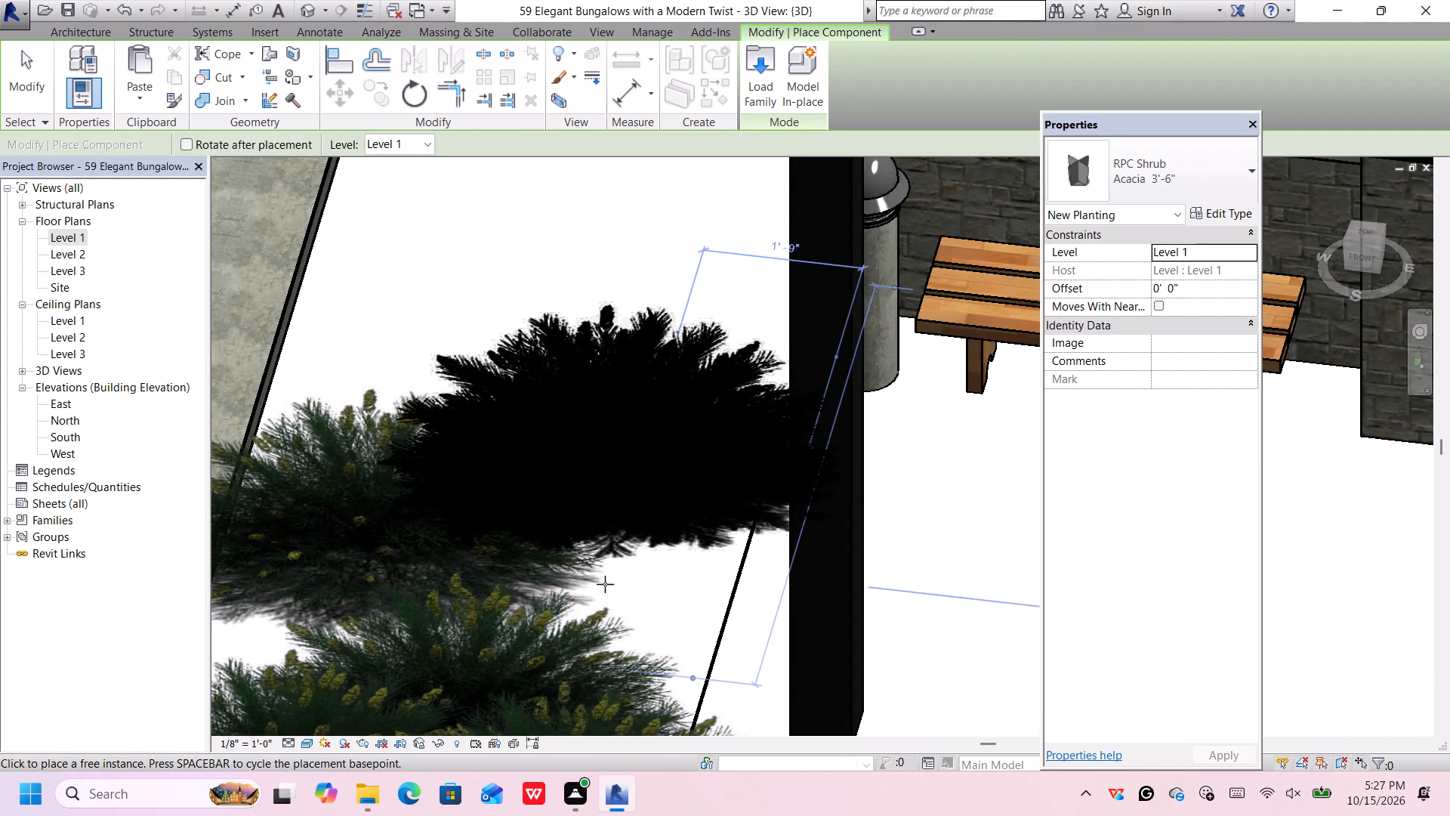
{"action": "left_click", "coordinate": [605, 598]}
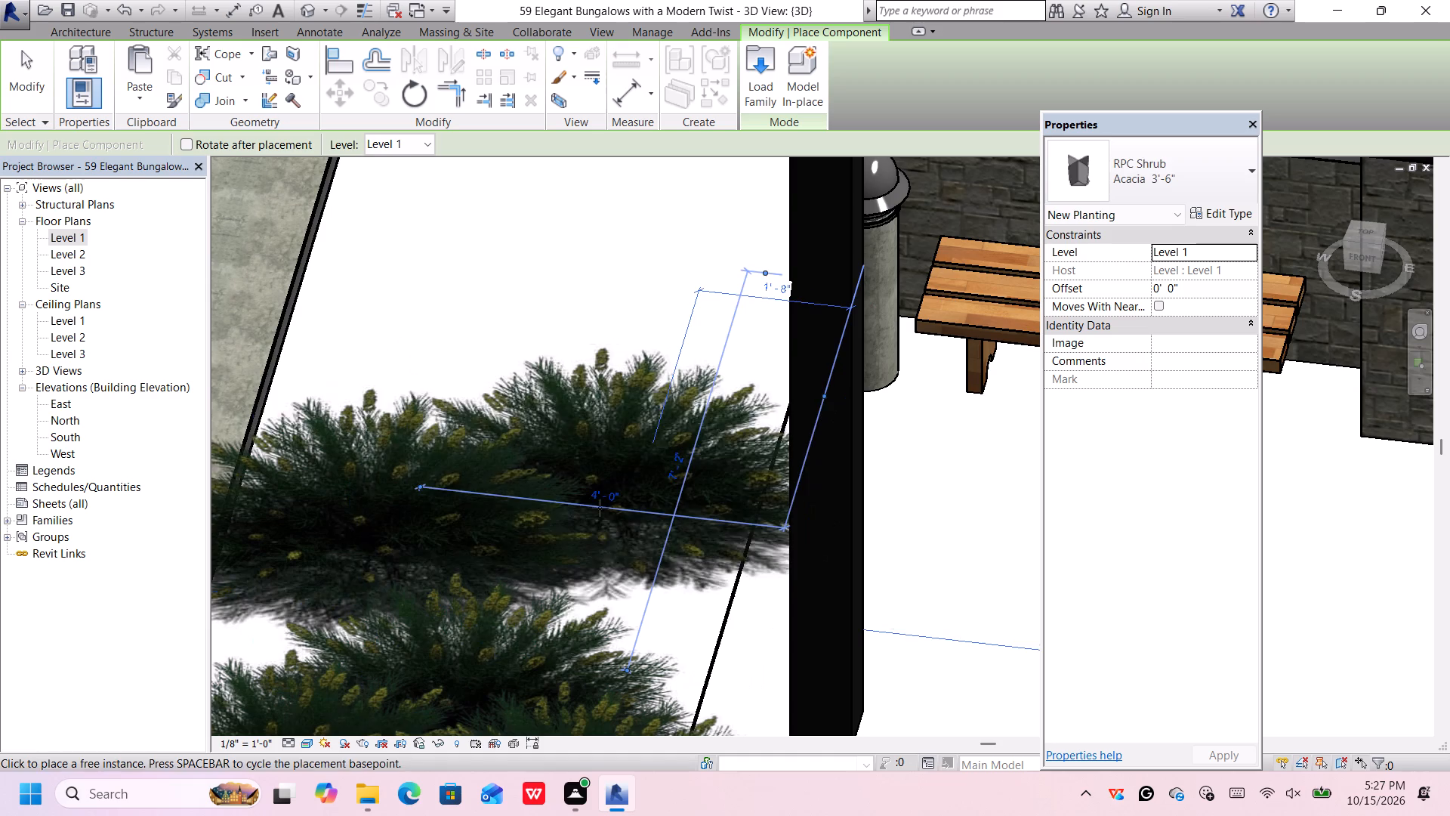
{"action": "left_click", "coordinate": [462, 416]}
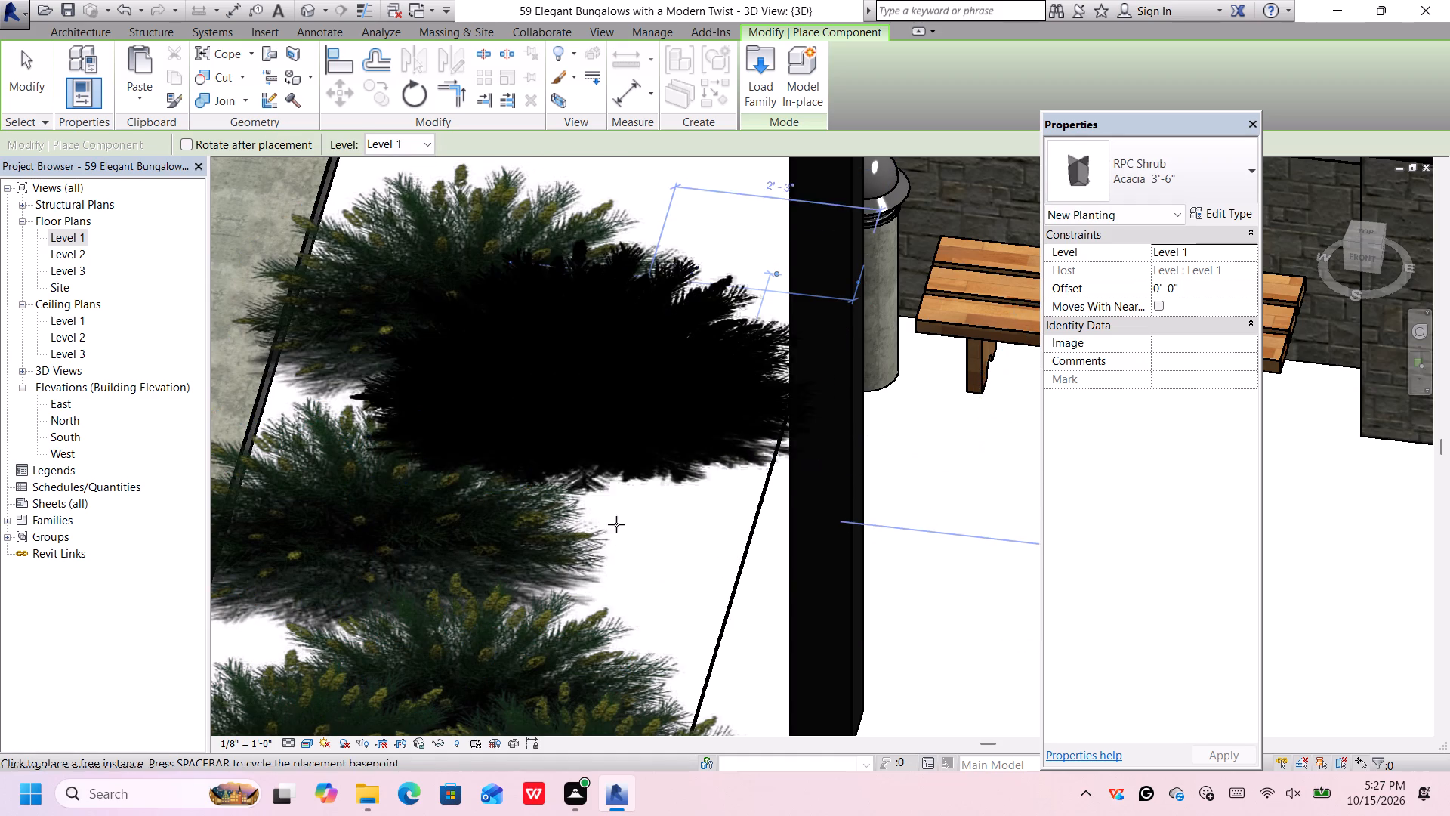
{"action": "left_click", "coordinate": [637, 561]}
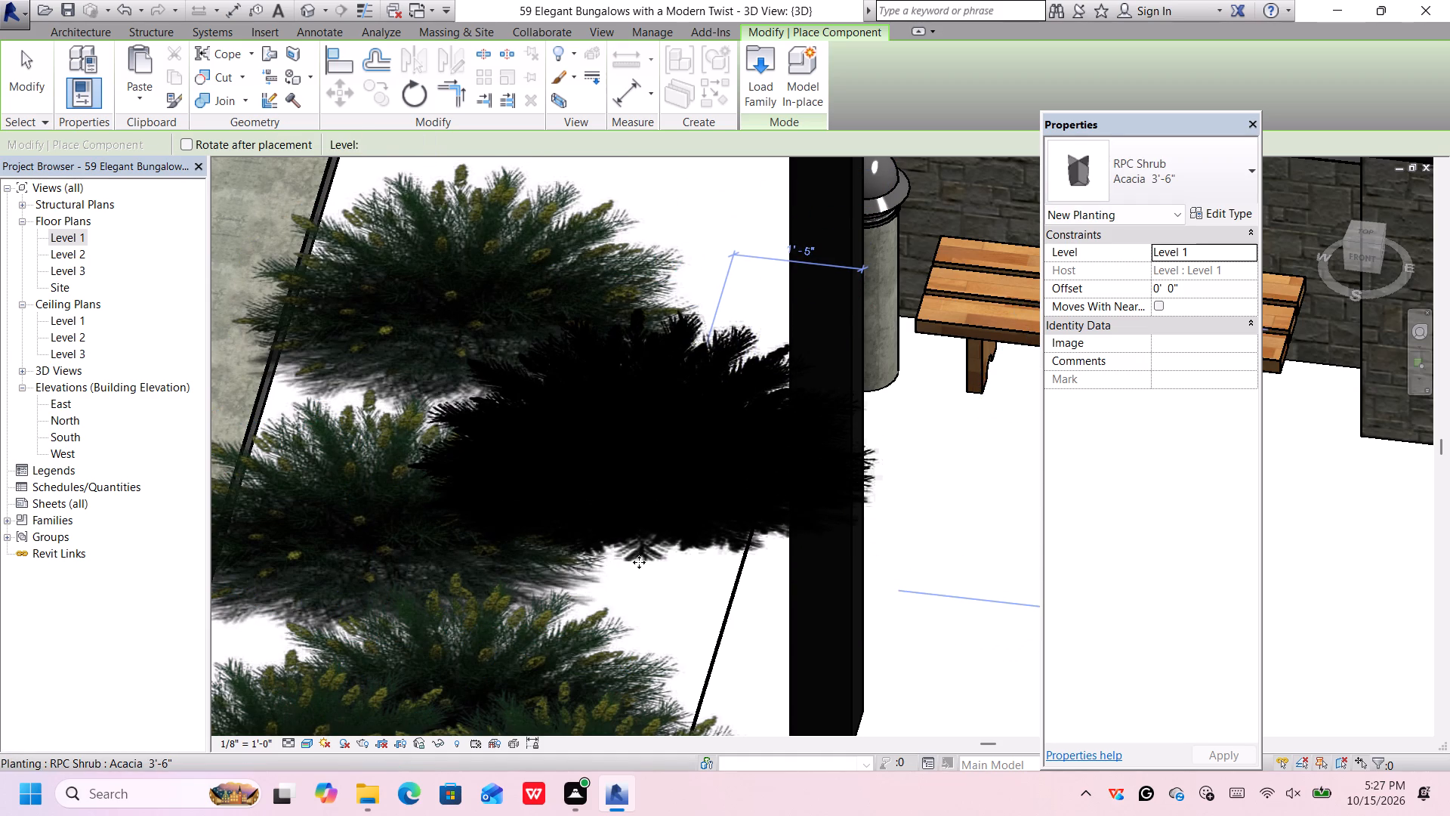
{"action": "scroll", "coordinate": [646, 444], "scroll_direction": "down", "scroll_amount": 5}
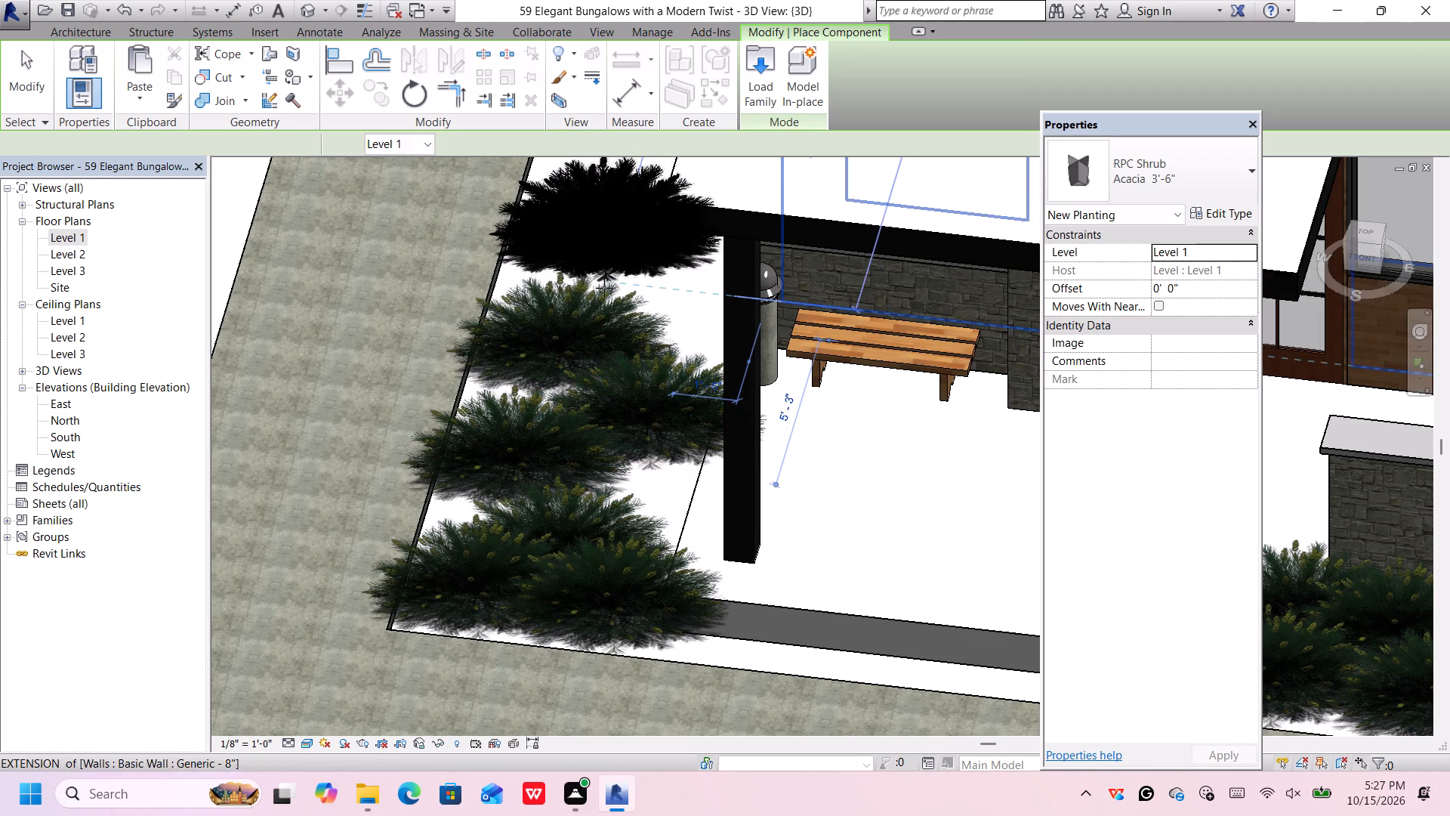
{"action": "left_click", "coordinate": [603, 288]}
{"action": "scroll", "coordinate": [605, 286], "scroll_direction": "down", "scroll_amount": 4}
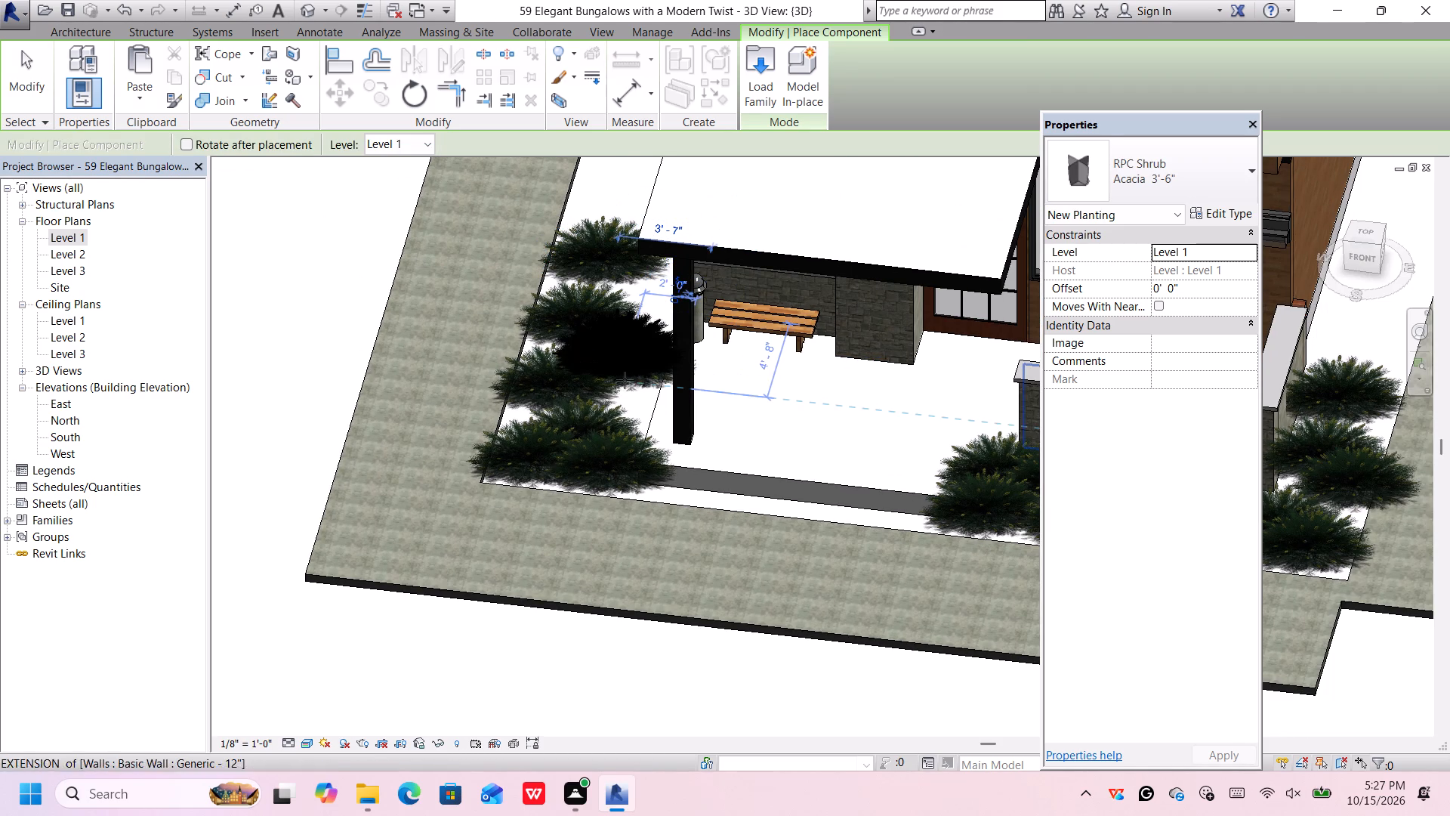
Fill the outer edge and front corner of the unpaved side strip with more Acacia 3'-6" shrubs, along the paving border.
{"action": "middle_click_drag", "start_coordinate": [625, 380], "coordinate": [685, 190], "text": "shift"}
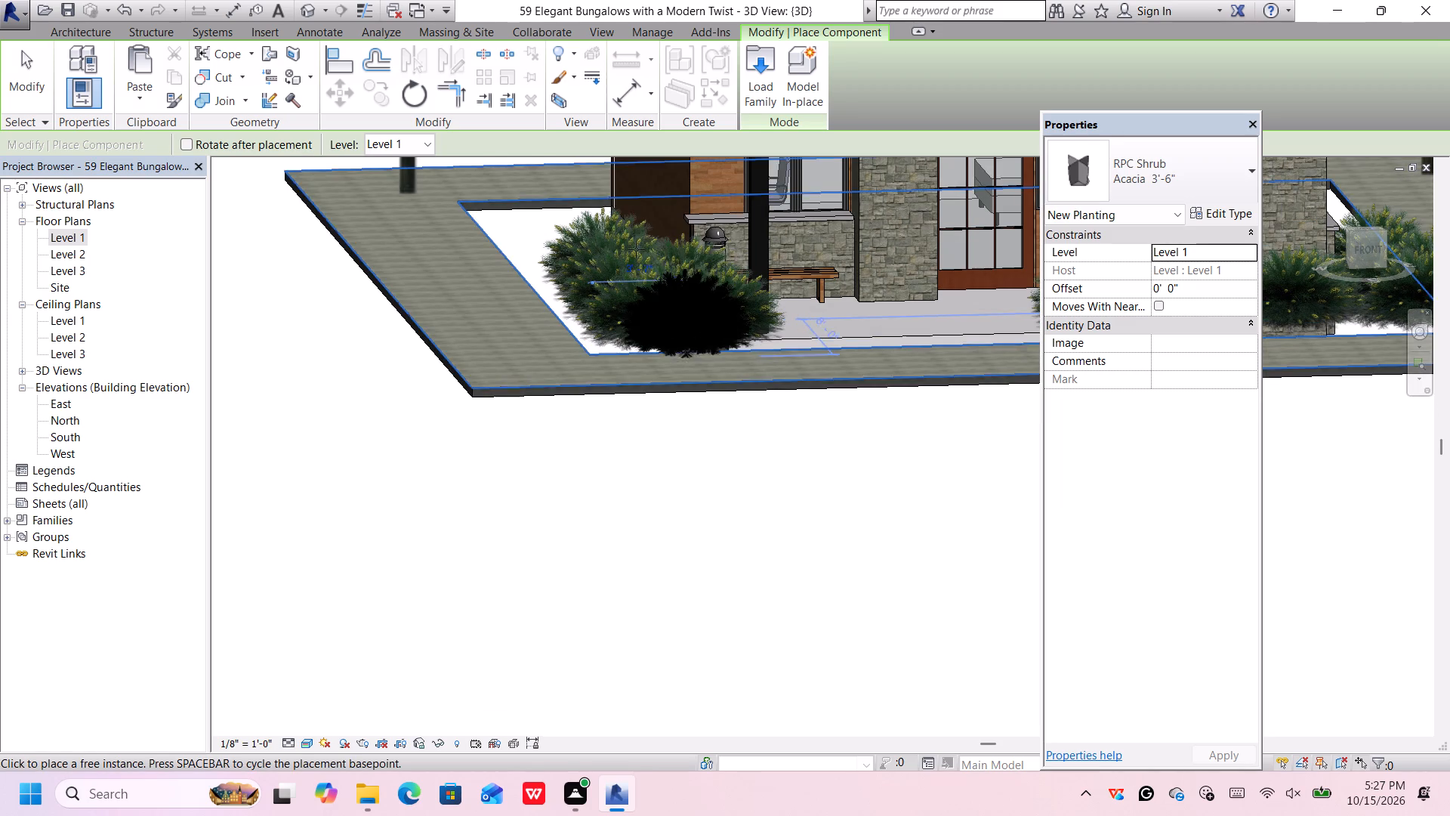
{"action": "left_click", "coordinate": [526, 256]}
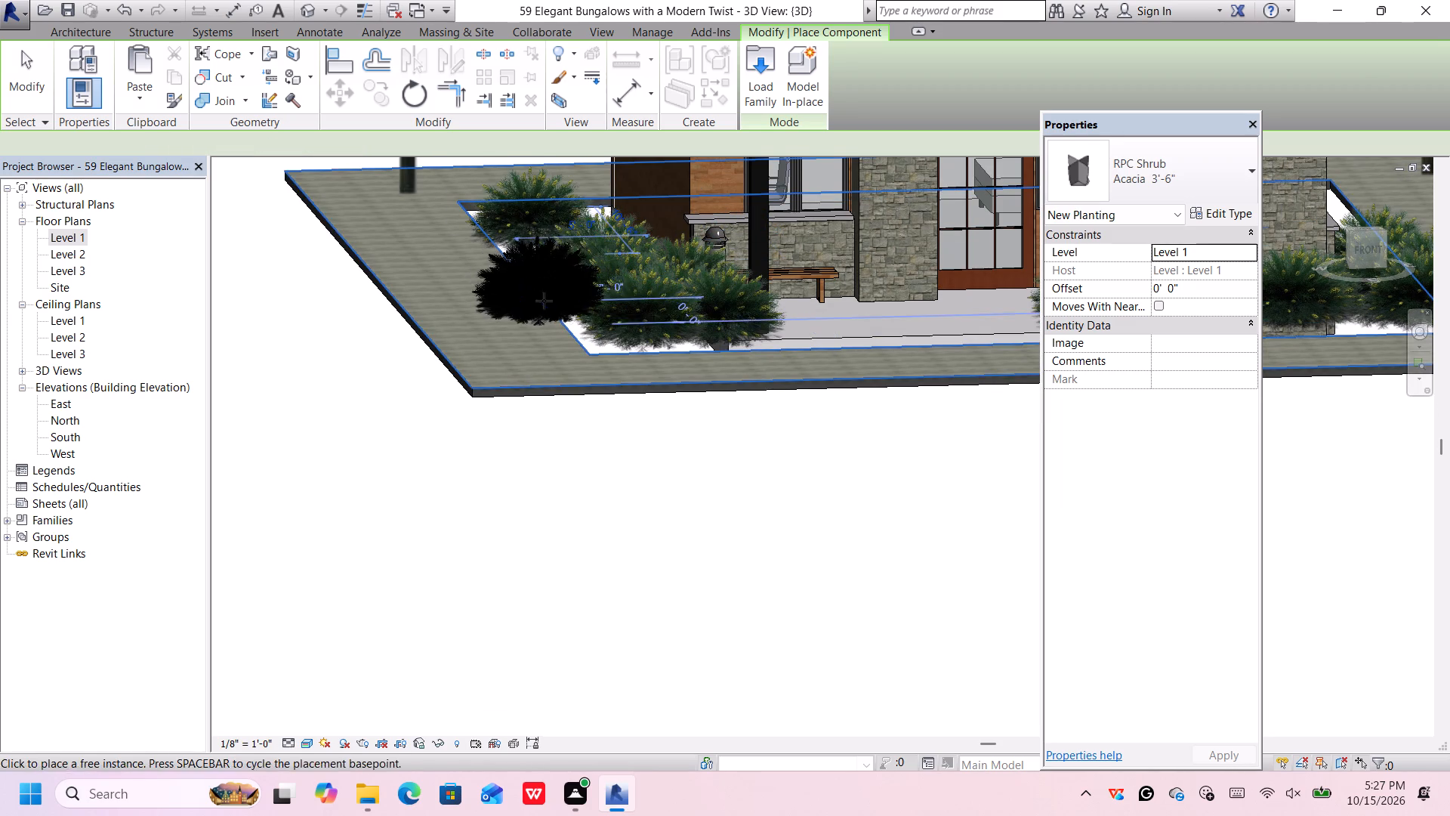
{"action": "left_click", "coordinate": [544, 295]}
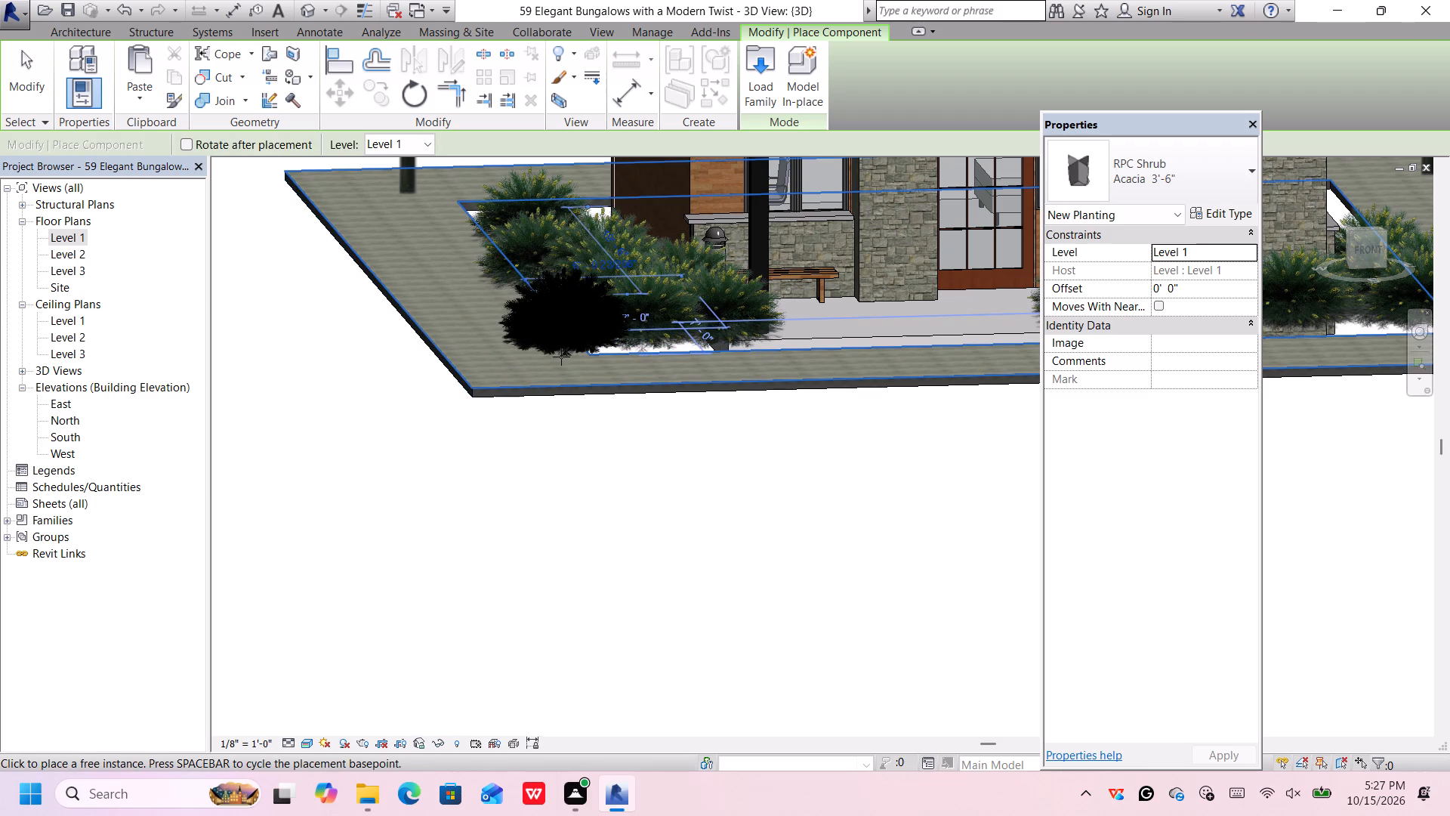
{"action": "left_click", "coordinate": [541, 355]}
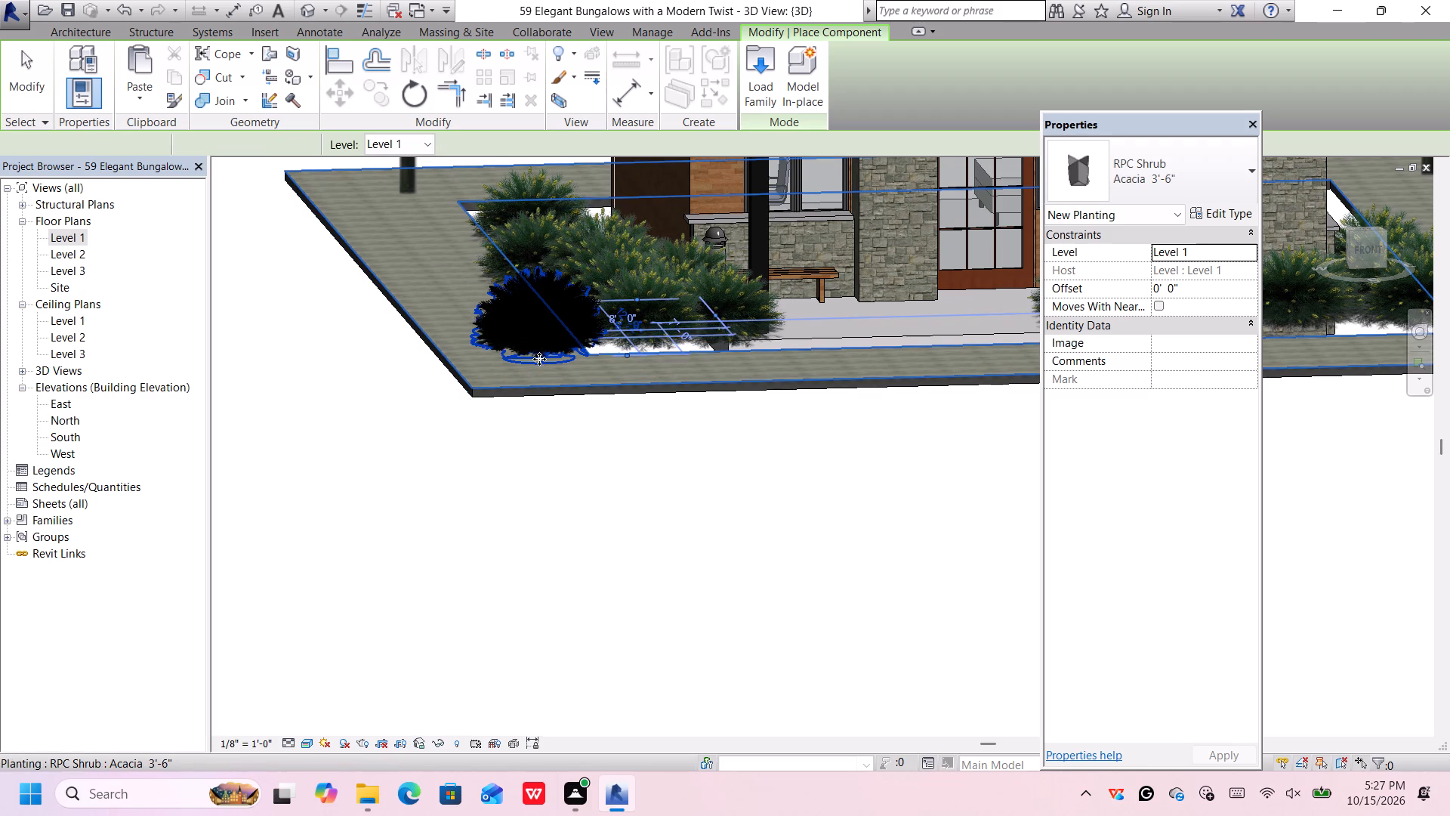
{"action": "left_click", "coordinate": [627, 363]}
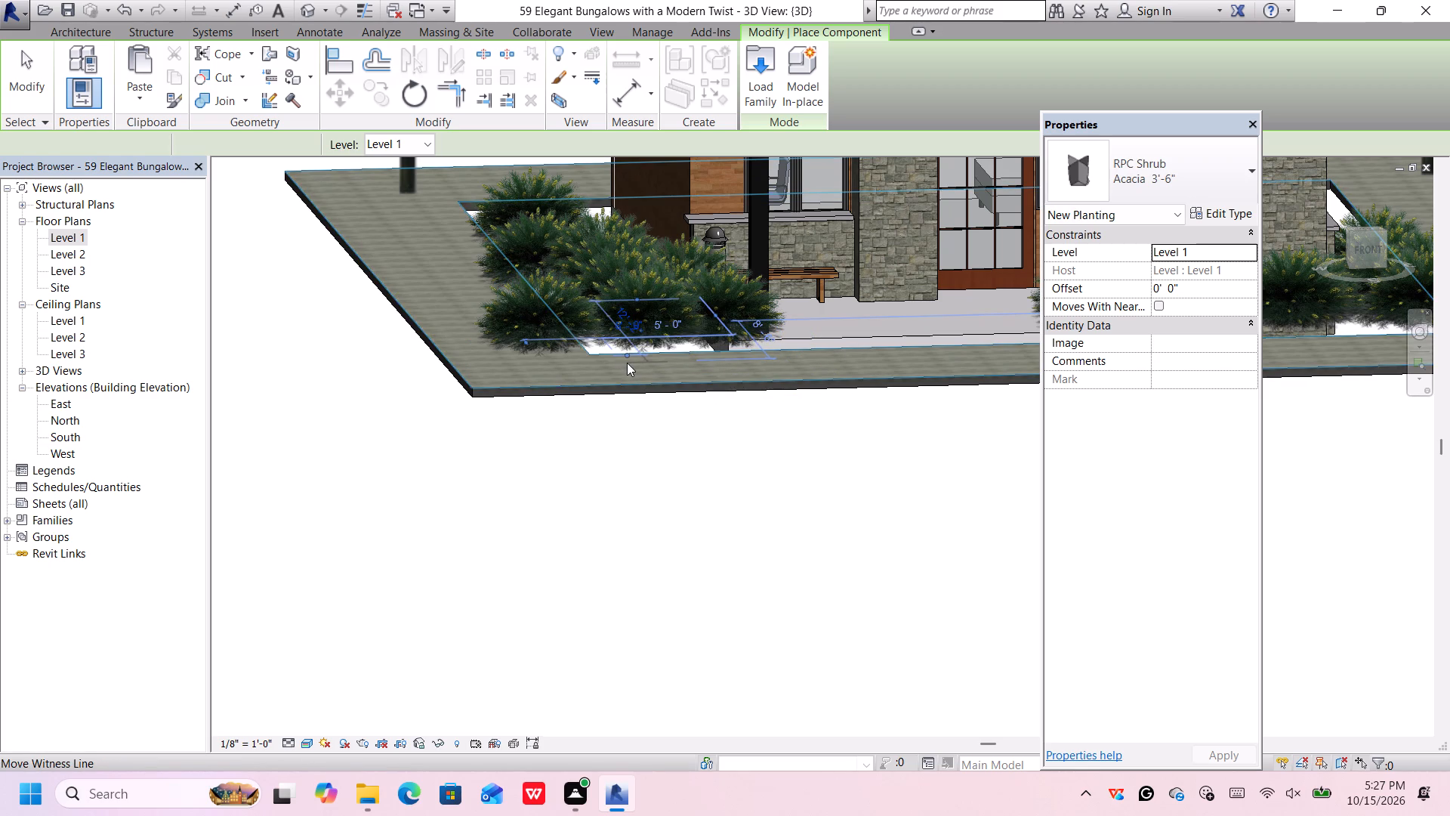
Place RPC Shrub Boxwood 2'-9" plants on Level 1 at the paved surround's rear side corner beside the tree, starting a hedge along the edge.
{"action": "scroll", "coordinate": [659, 375], "scroll_direction": "down", "scroll_amount": 1}
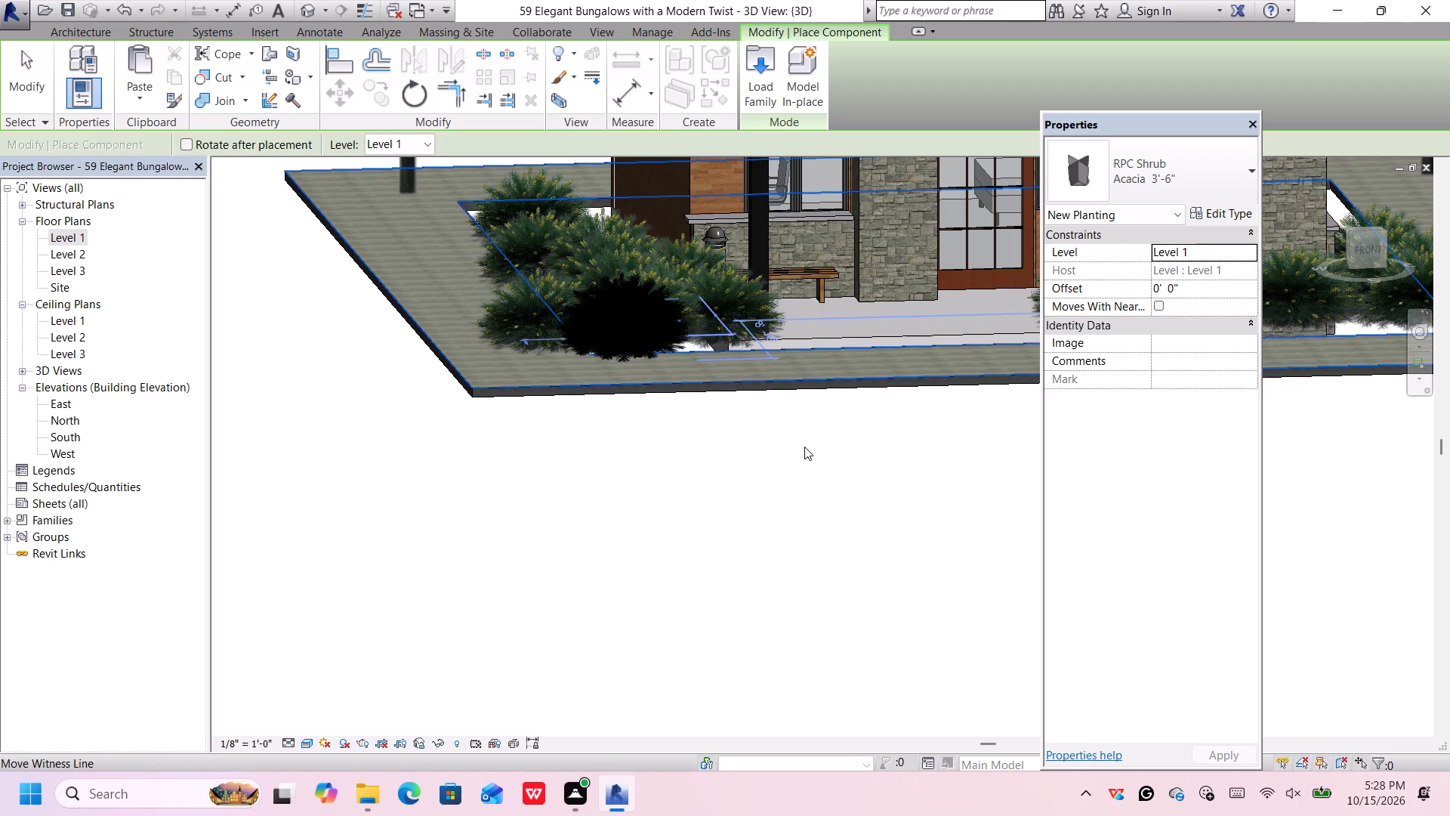
{"action": "scroll", "coordinate": [807, 451], "scroll_direction": "down", "scroll_amount": 2}
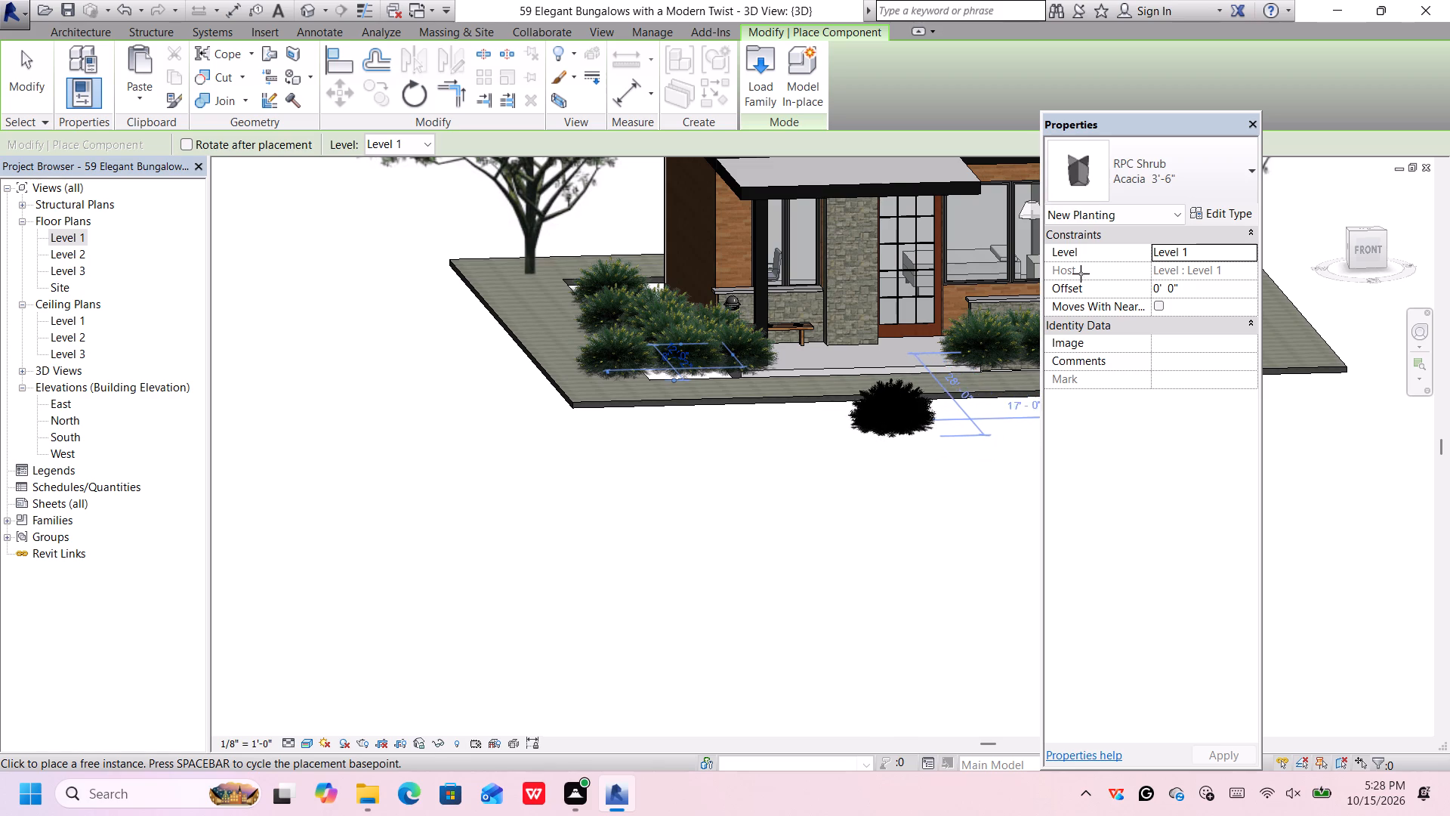
{"action": "left_click", "coordinate": [1151, 182]}
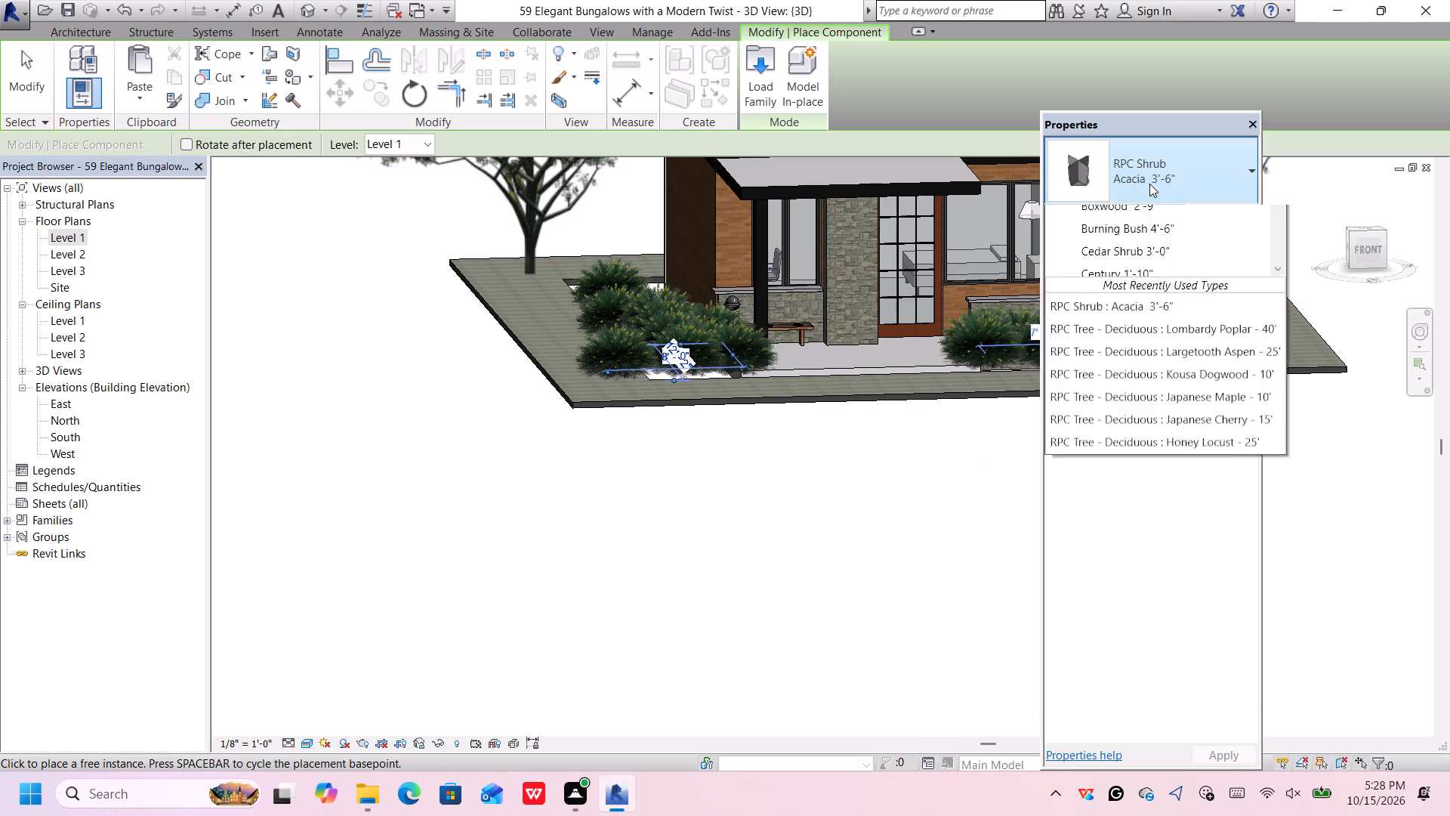
{"action": "left_click", "coordinate": [1149, 447]}
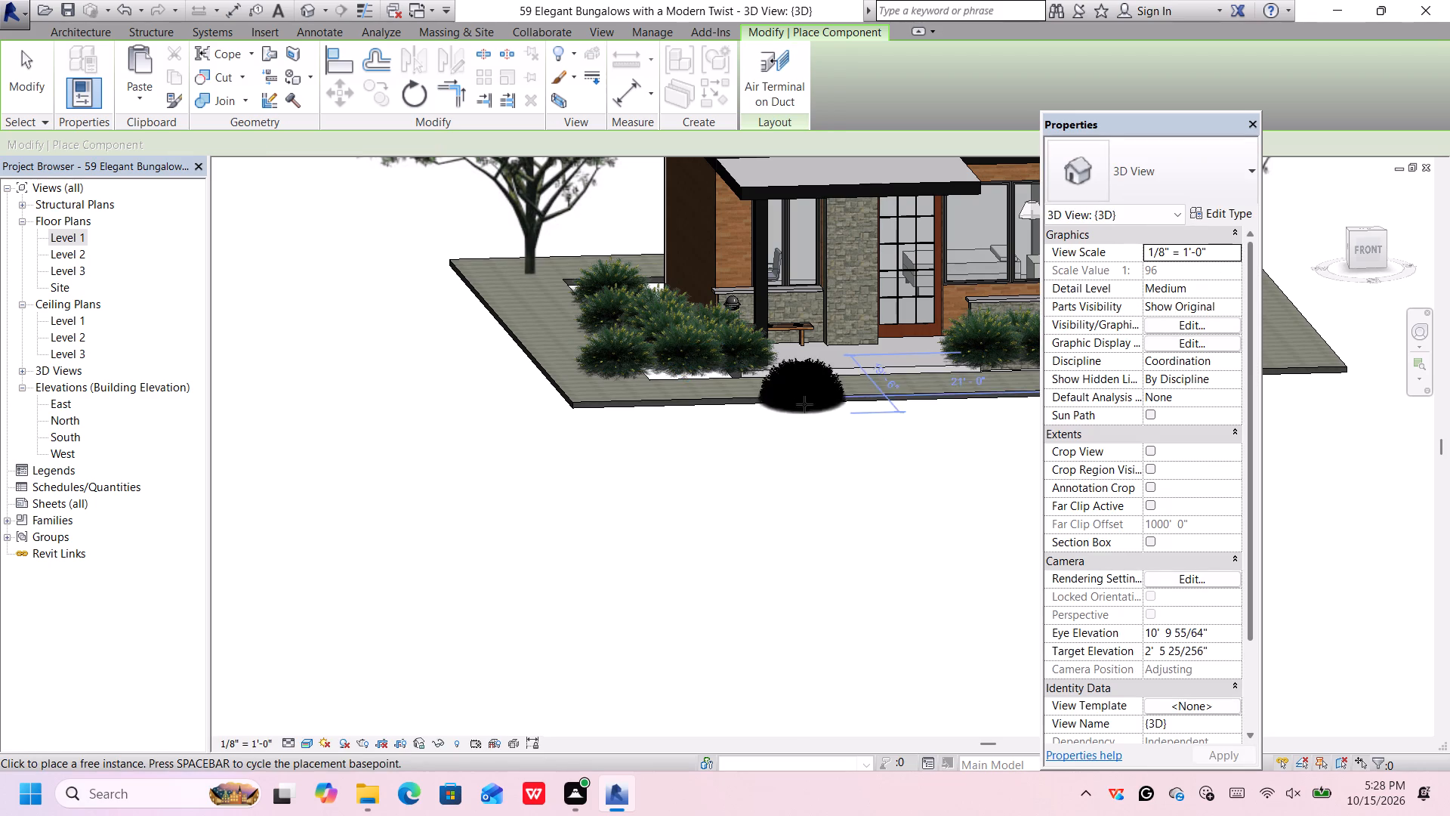
{"action": "left_click", "coordinate": [1152, 173]}
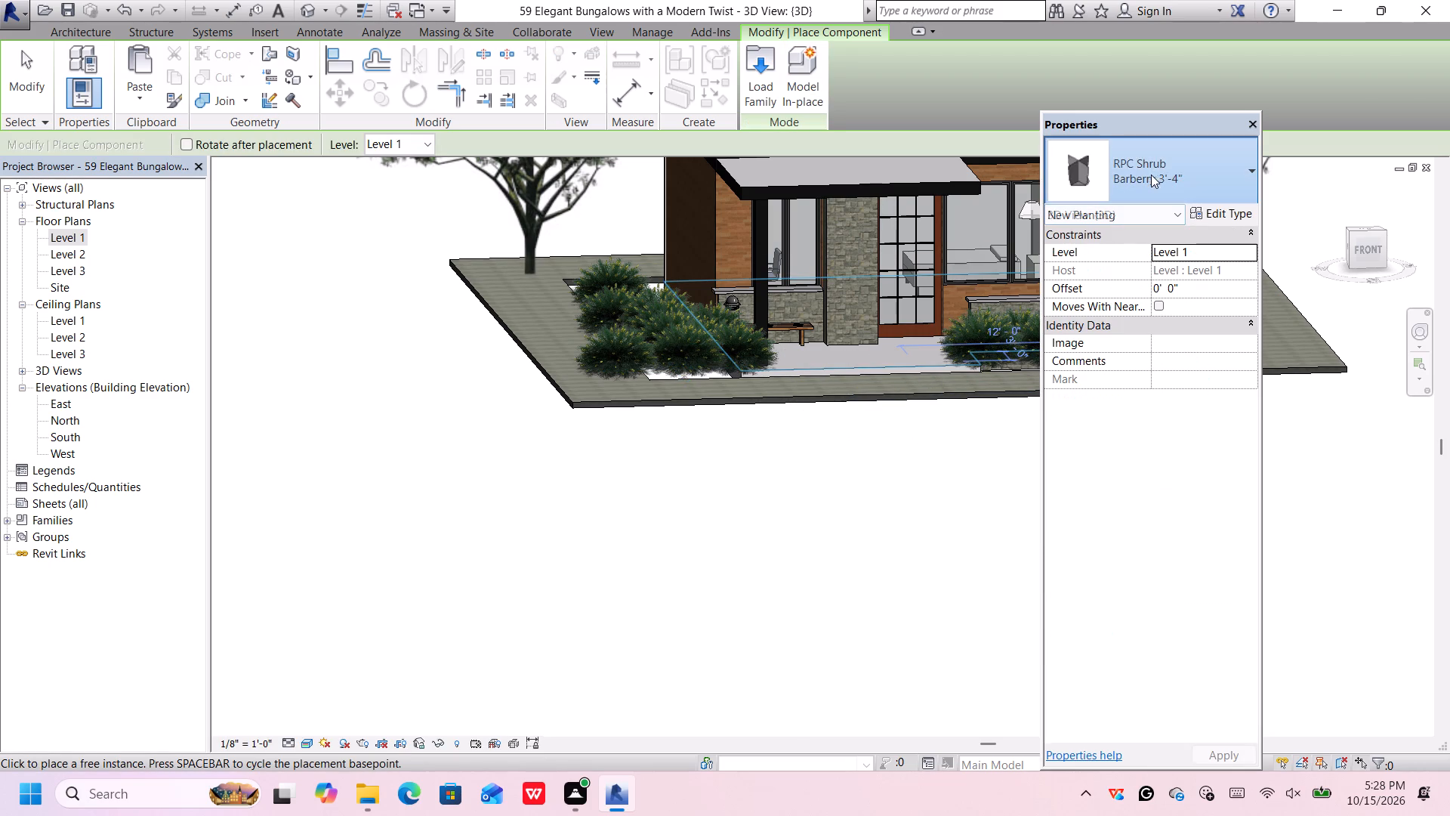
{"action": "left_click", "coordinate": [1113, 465]}
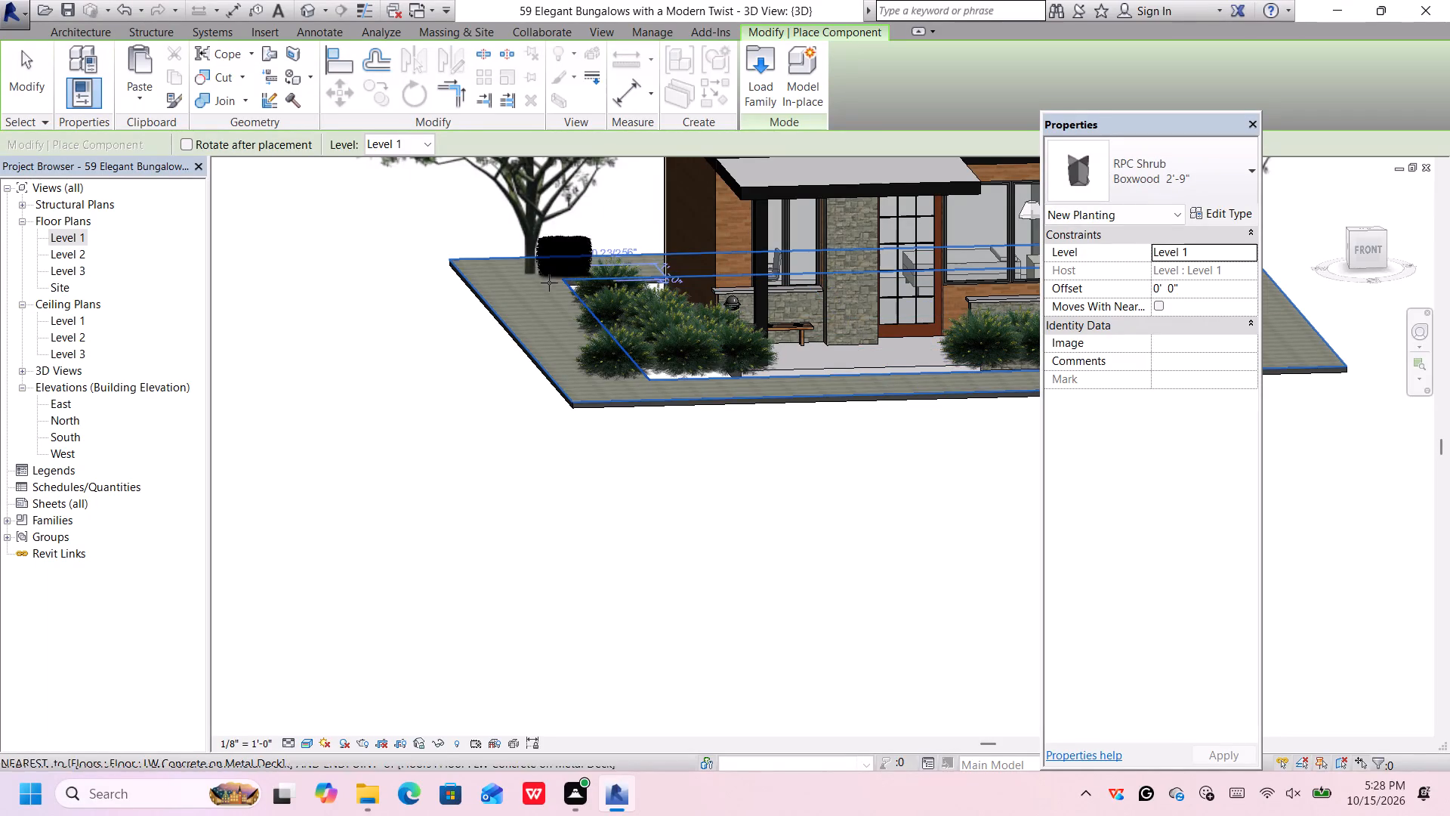
{"action": "left_click", "coordinate": [504, 268]}
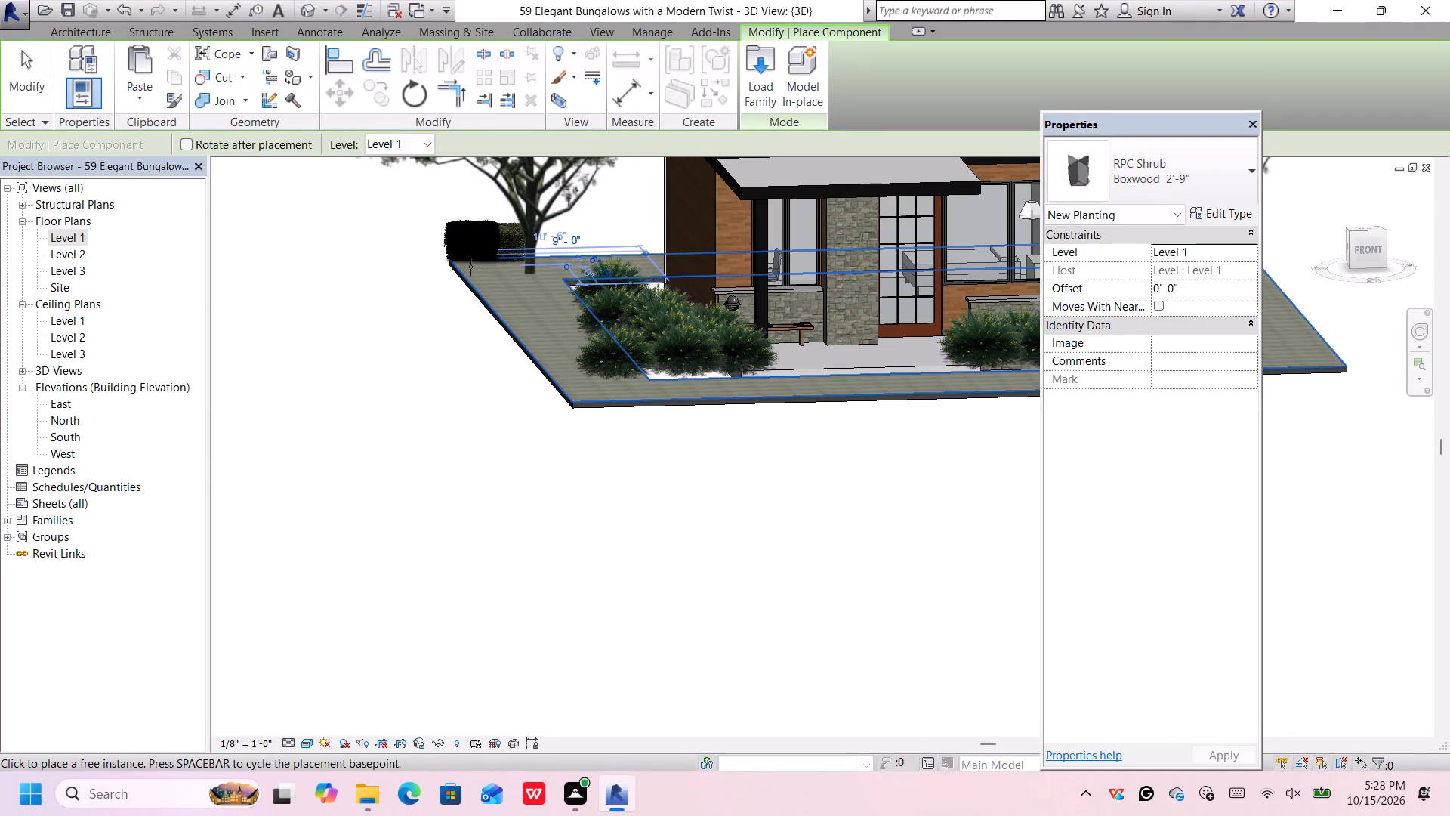
{"action": "left_click", "coordinate": [470, 267]}
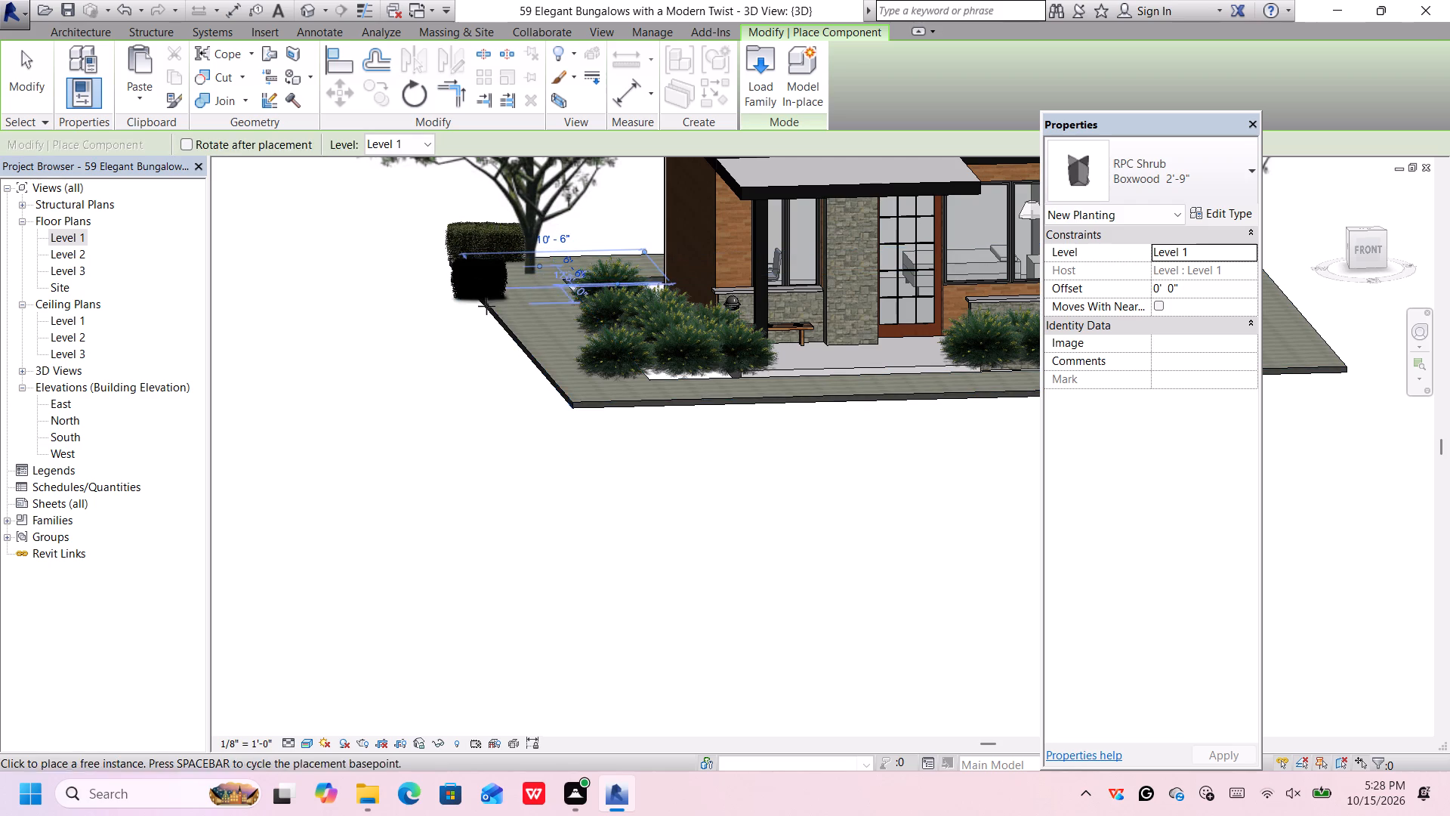
{"action": "key", "text": "space"}
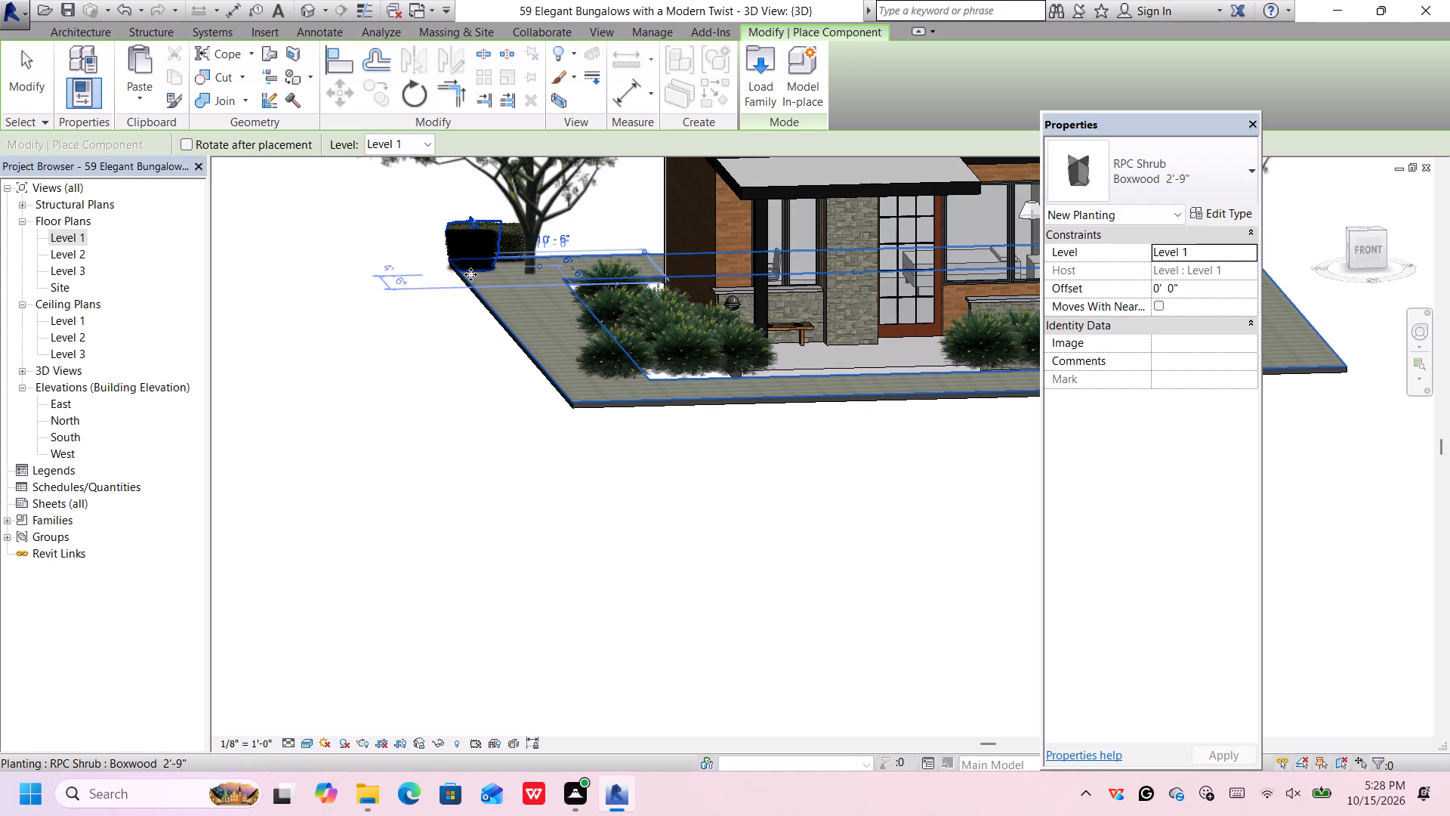
{"action": "left_click", "coordinate": [470, 274]}
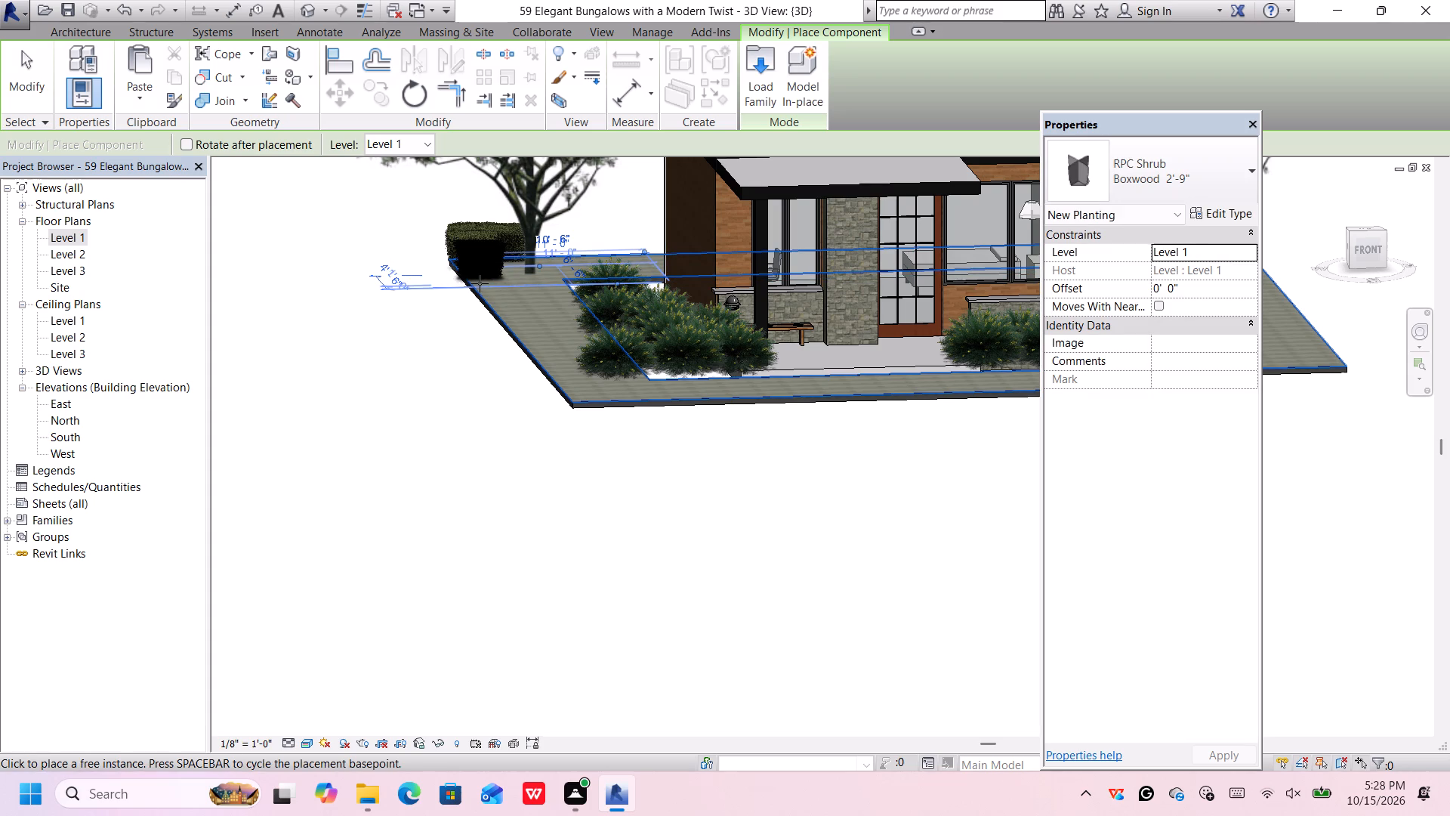
{"action": "left_click", "coordinate": [480, 283]}
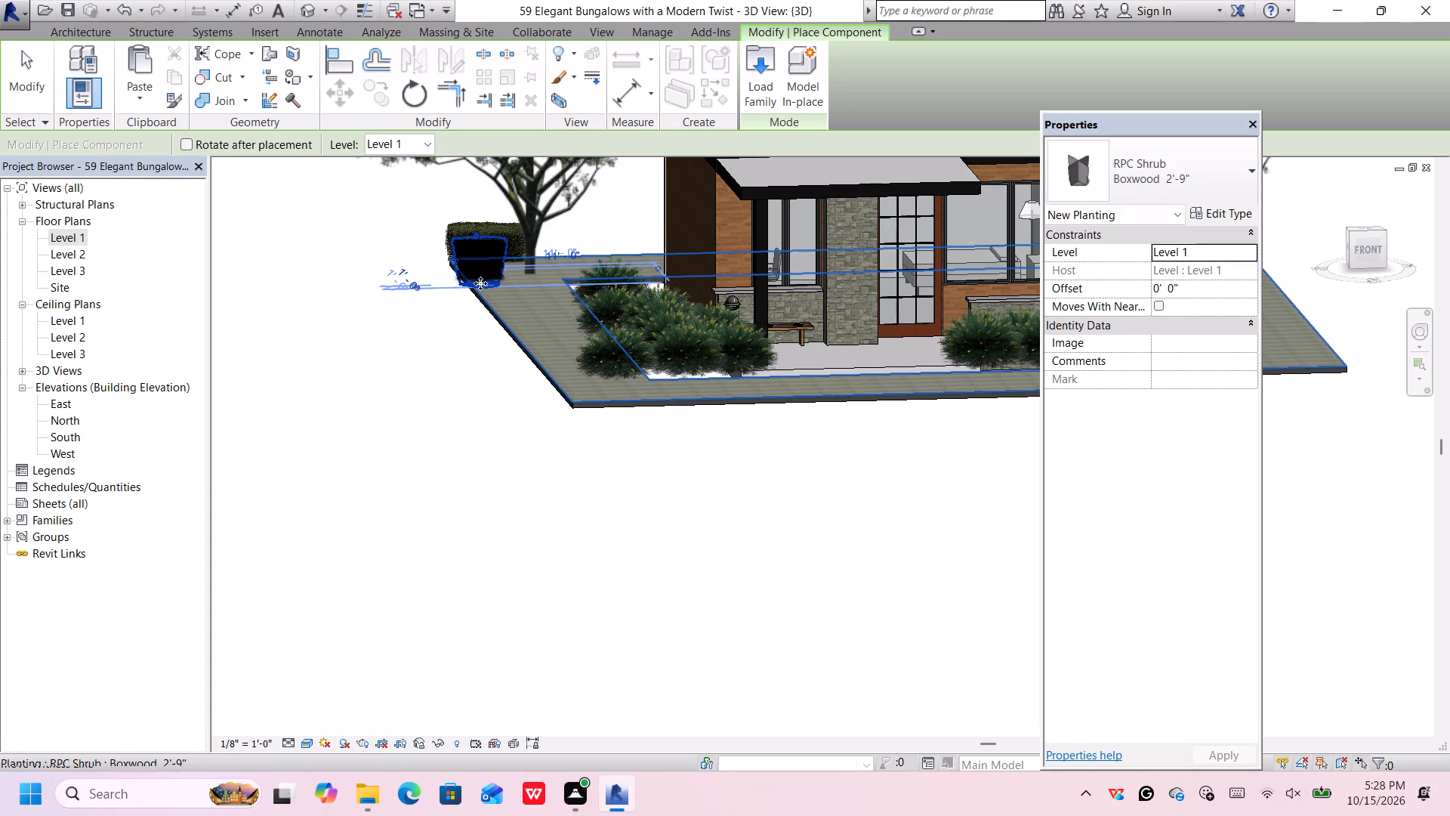
{"action": "middle_click_drag", "start_coordinate": [507, 274], "coordinate": [503, 367]}
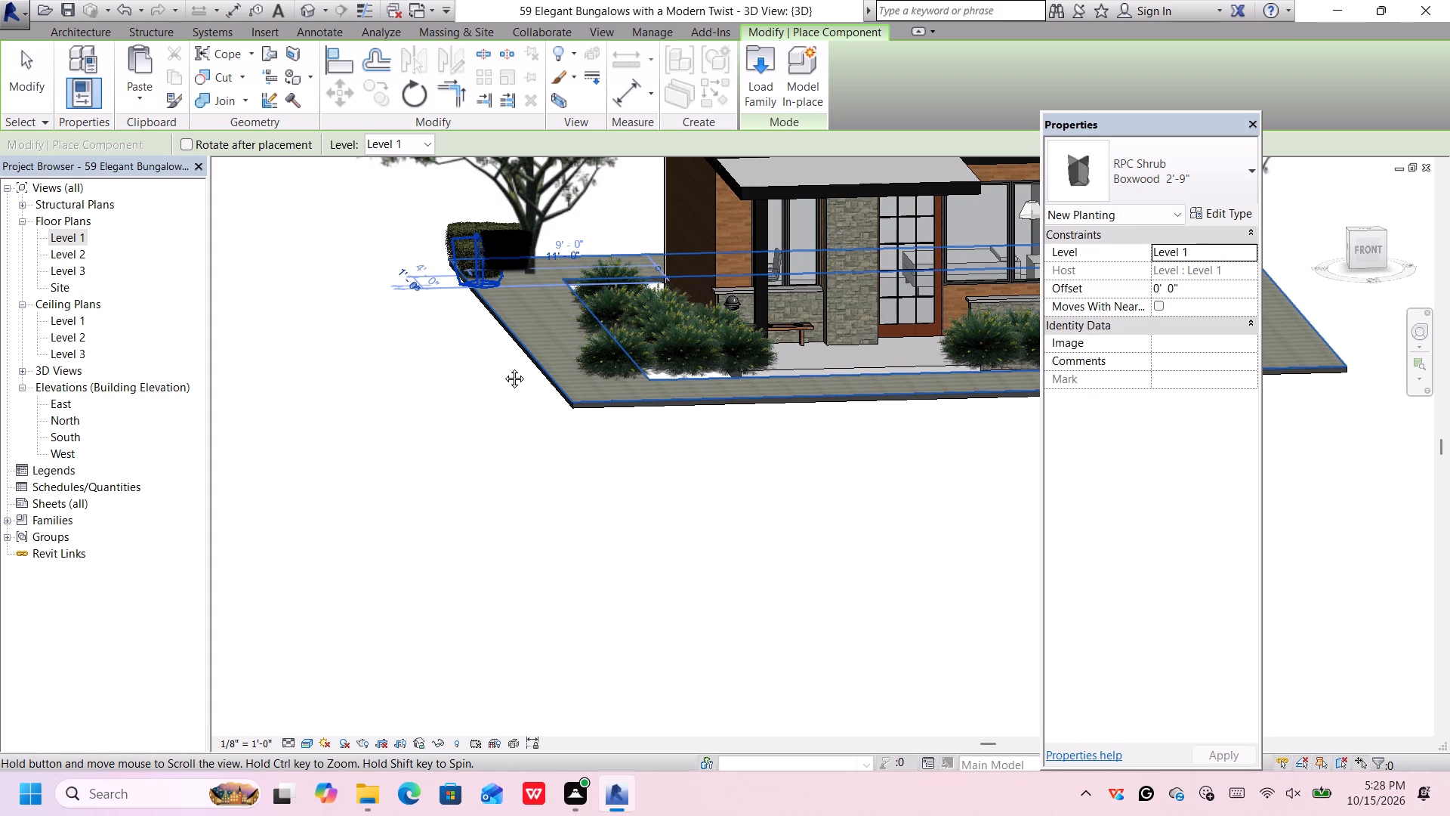
{"action": "middle_click_drag", "start_coordinate": [503, 367], "coordinate": [507, 481]}
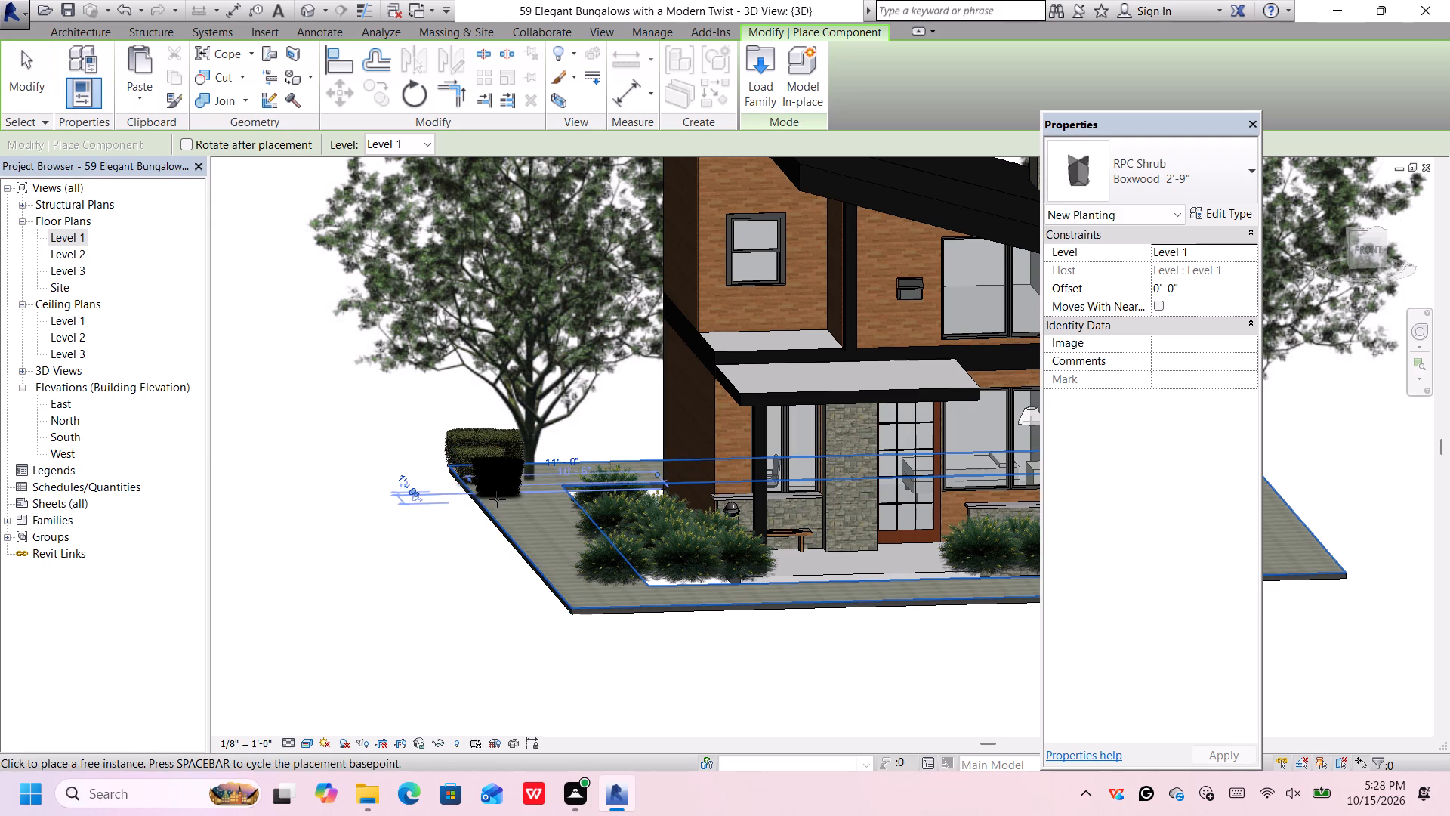
{"action": "left_click", "coordinate": [491, 499]}
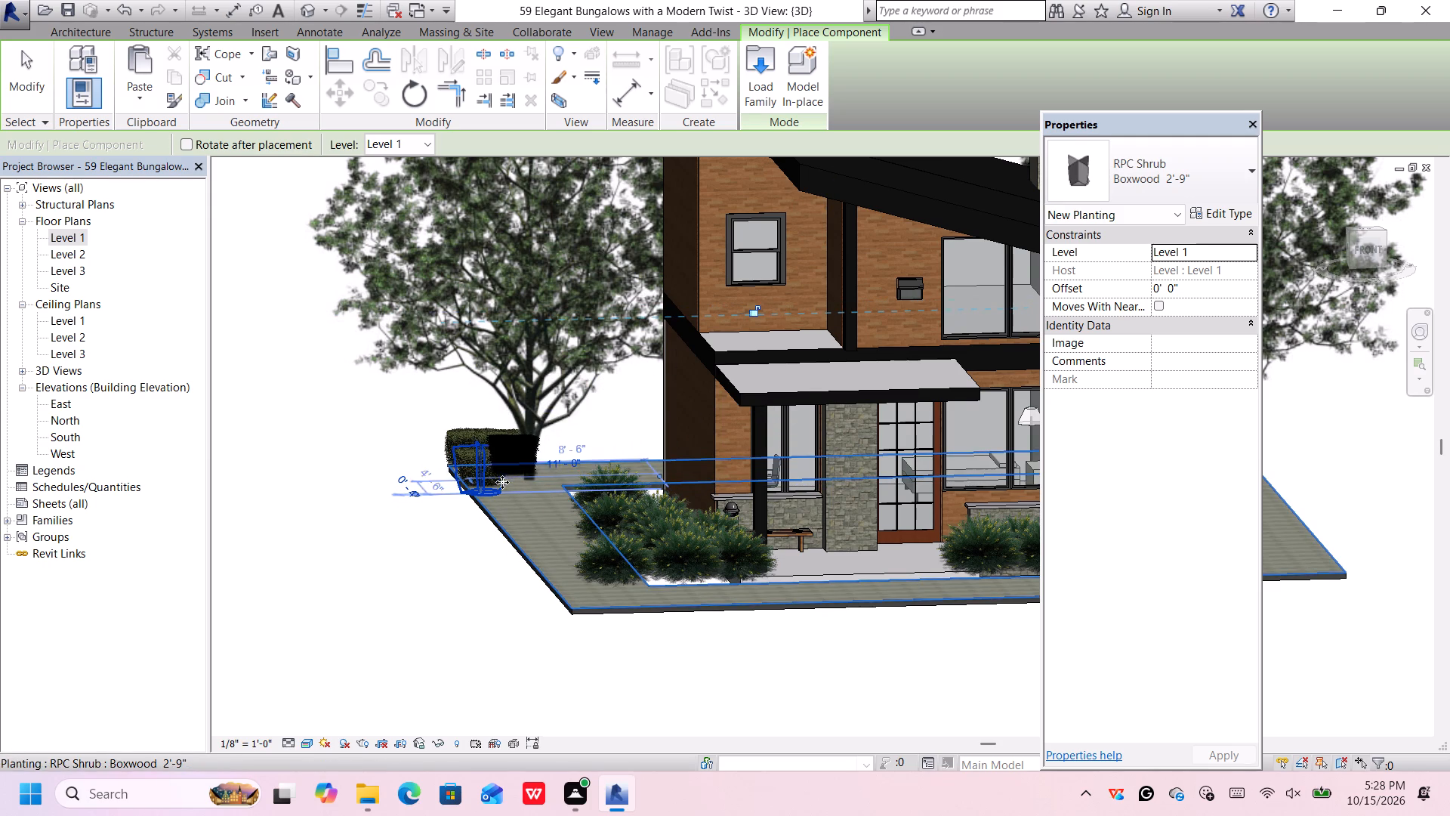
Place more RPC Shrub Boxwood 2'-9" plants on Level 1 along the west paving edge, continuing the hedge from the rear corner past the tree.
{"action": "left_click", "coordinate": [1365, 233]}
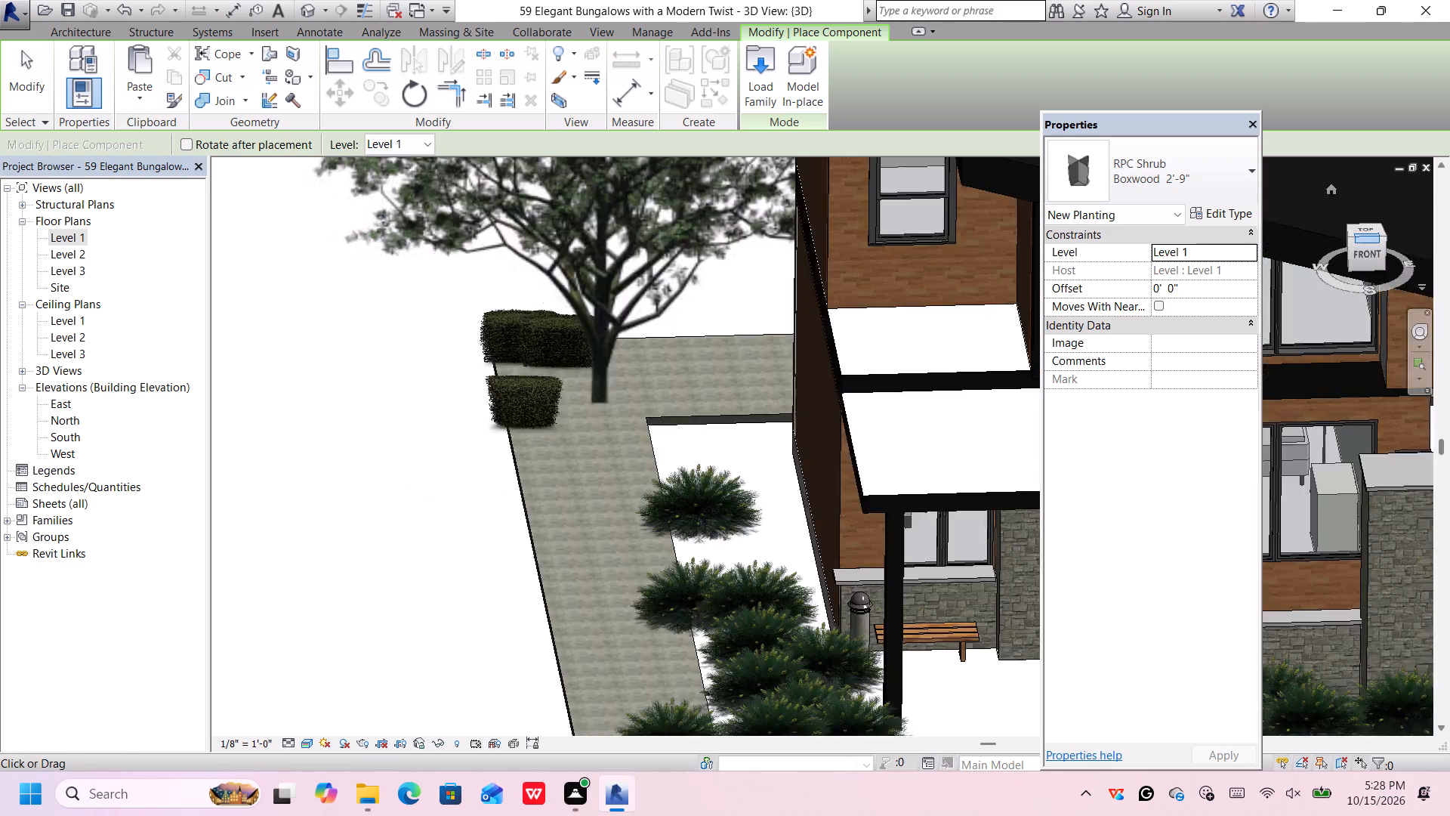
{"action": "left_click", "coordinate": [1365, 233]}
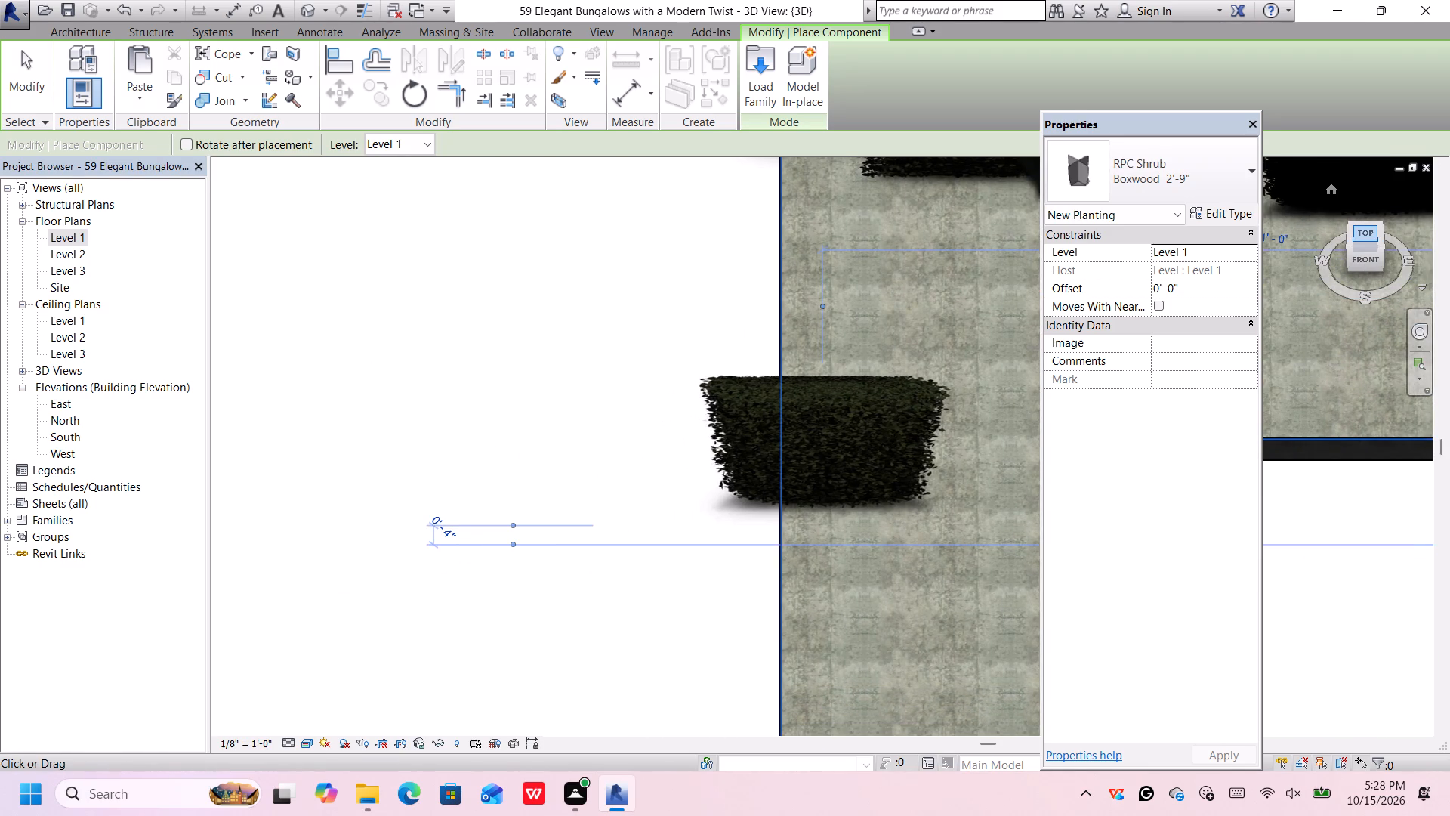
{"action": "scroll", "coordinate": [862, 262], "scroll_direction": "down", "scroll_amount": 2}
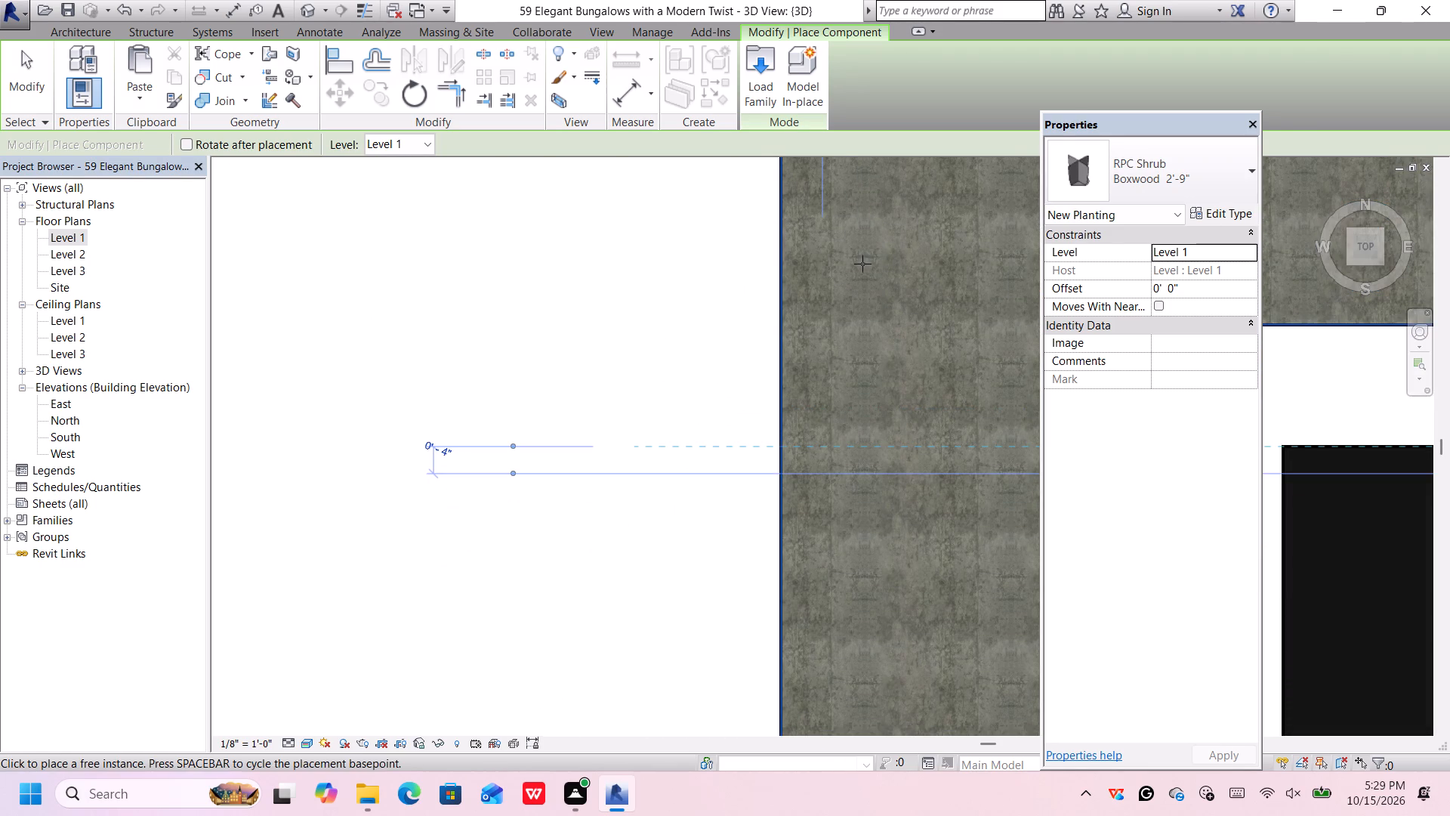
{"action": "scroll", "coordinate": [862, 264], "scroll_direction": "down", "scroll_amount": 3}
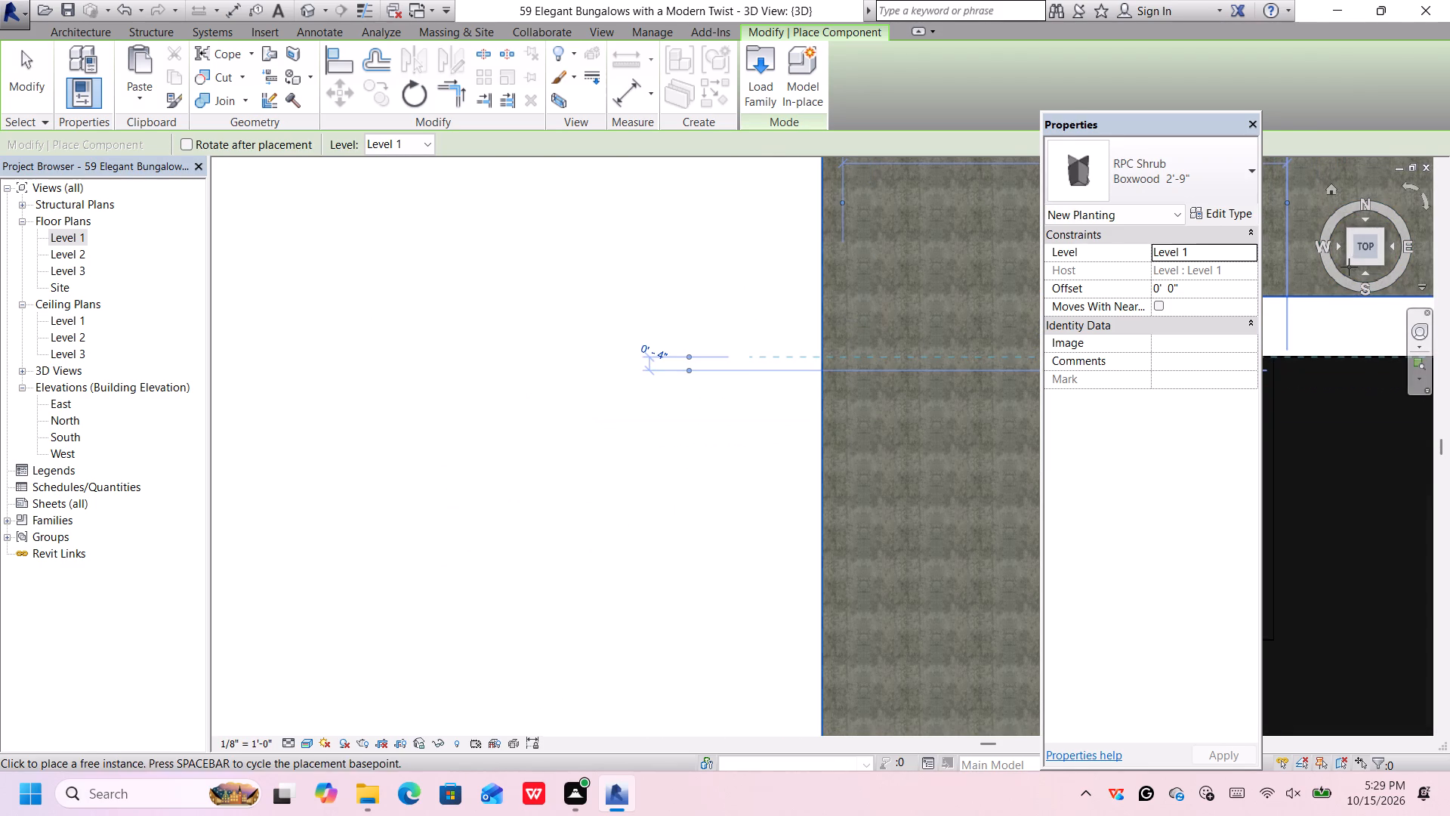
{"action": "left_click", "coordinate": [1347, 262]}
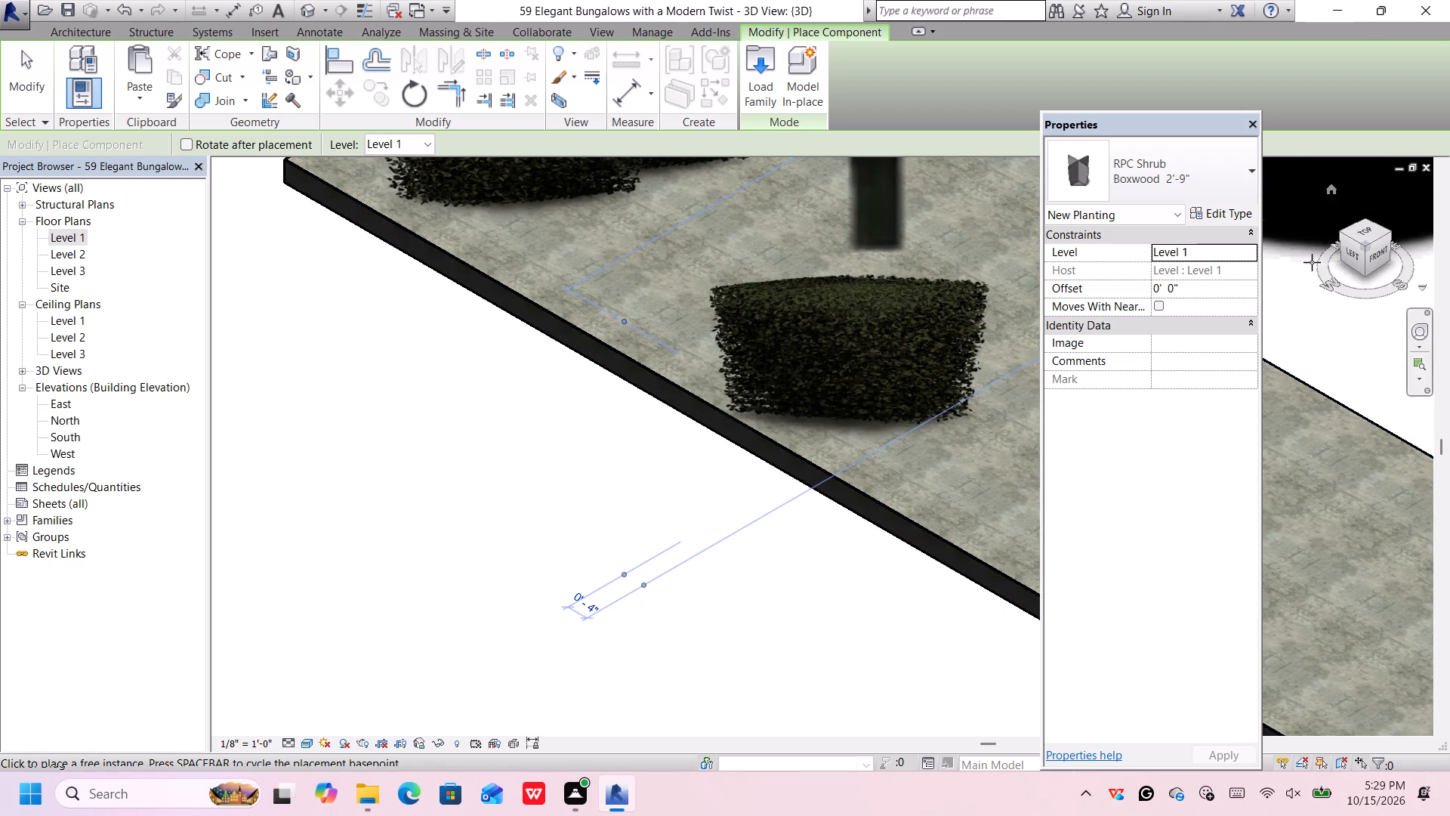
{"action": "scroll", "coordinate": [612, 323], "scroll_direction": "down", "scroll_amount": 3}
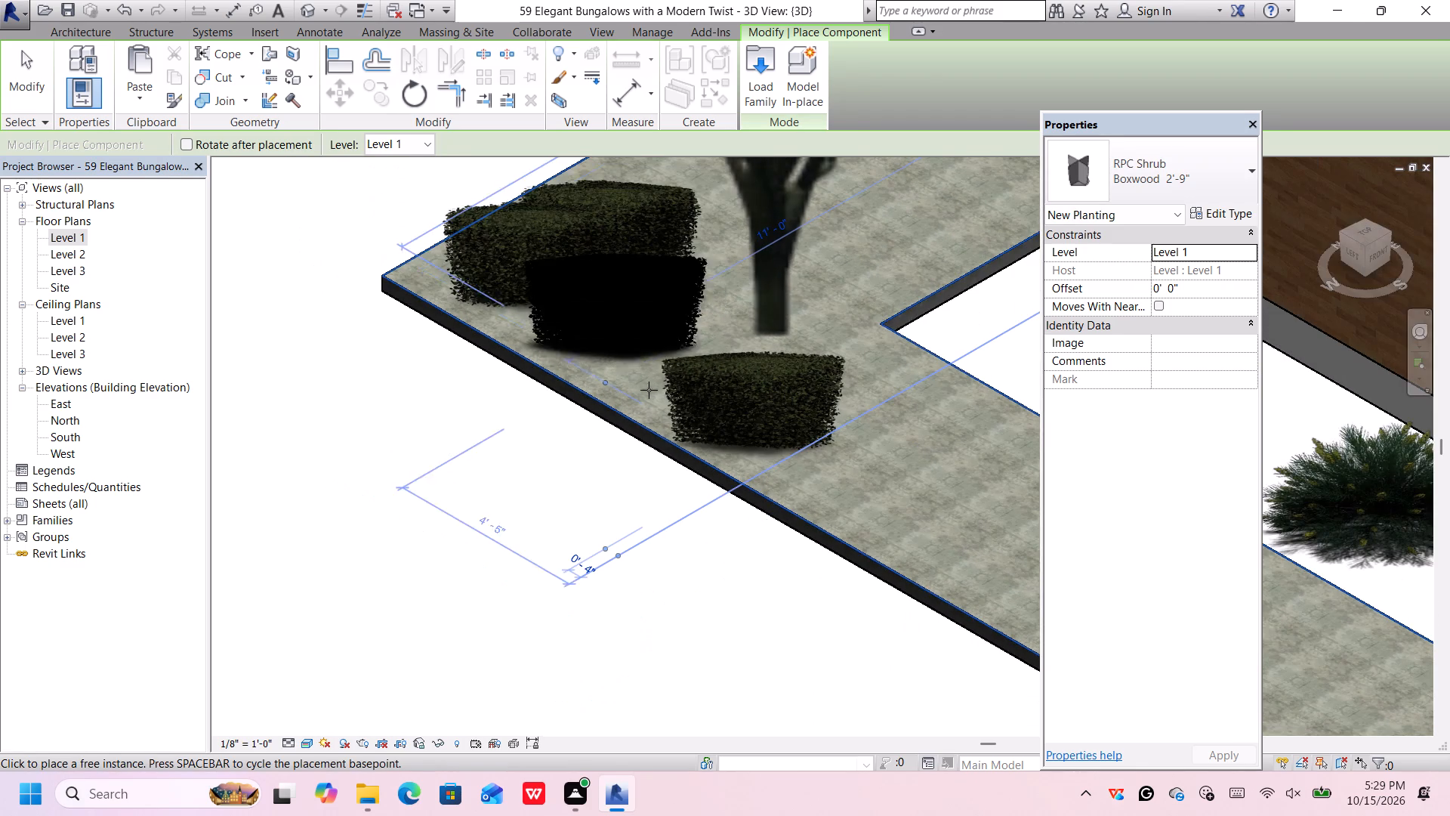
{"action": "left_click", "coordinate": [605, 373]}
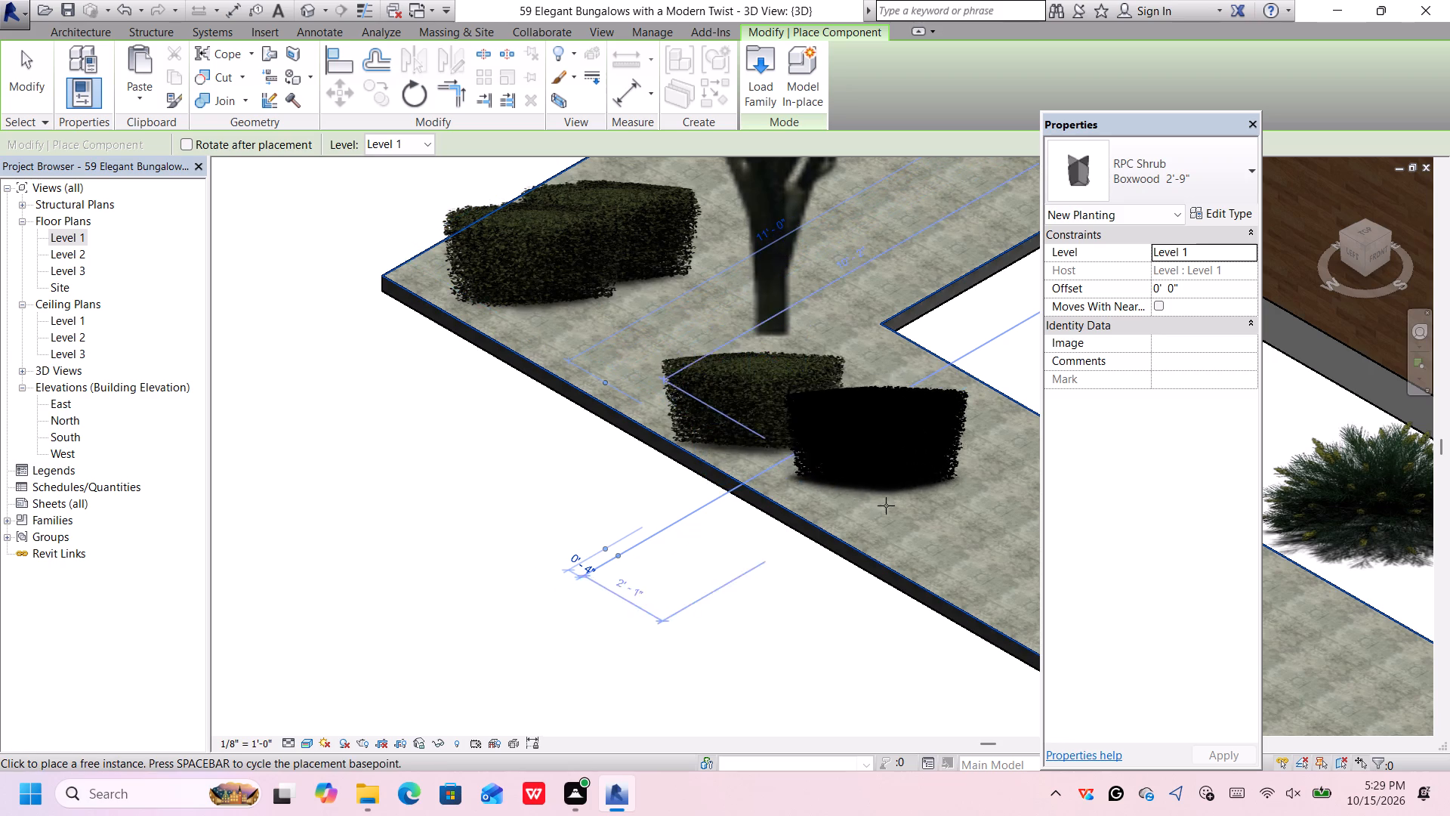
{"action": "left_click", "coordinate": [611, 375]}
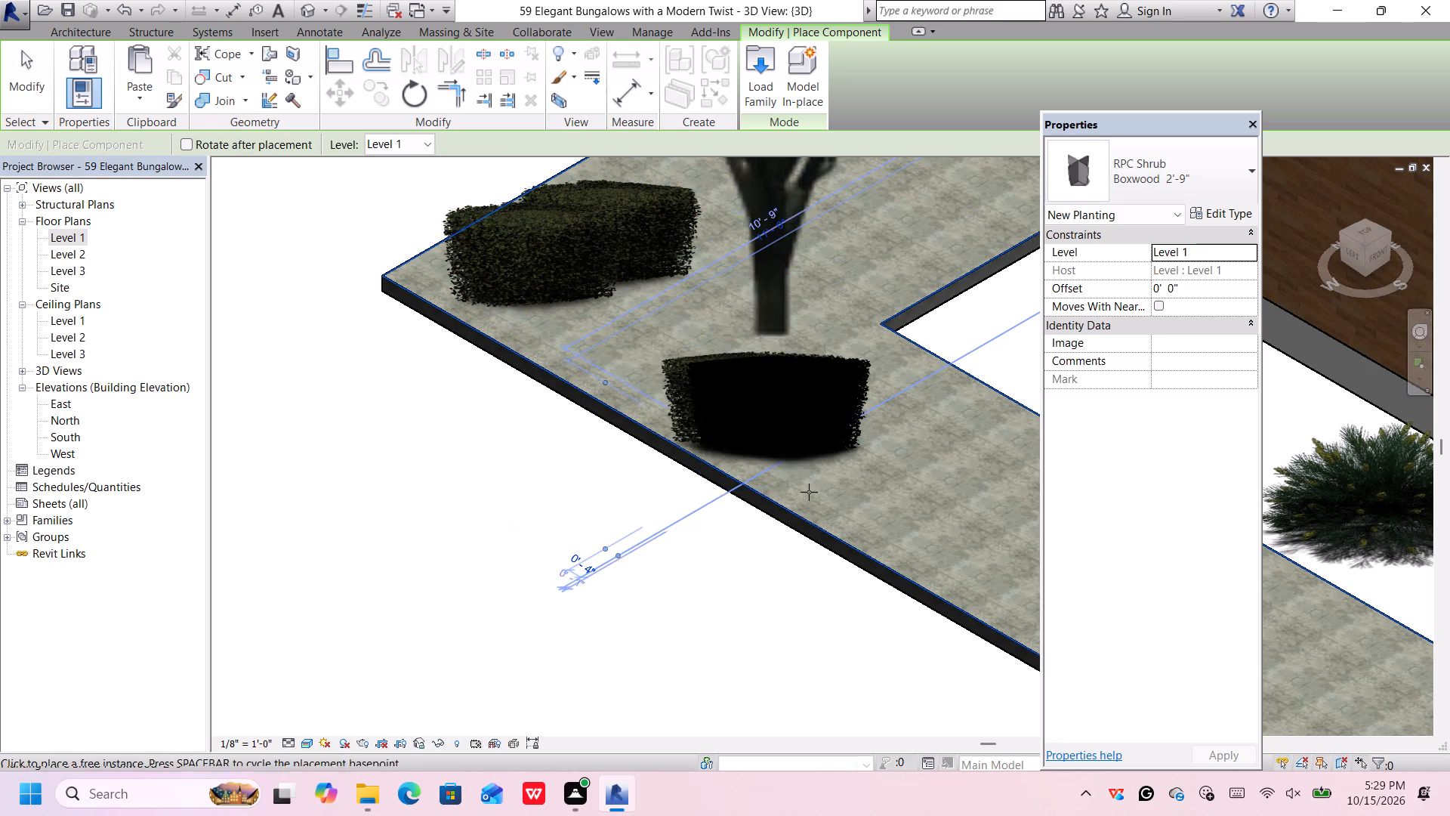
{"action": "left_click", "coordinate": [872, 529]}
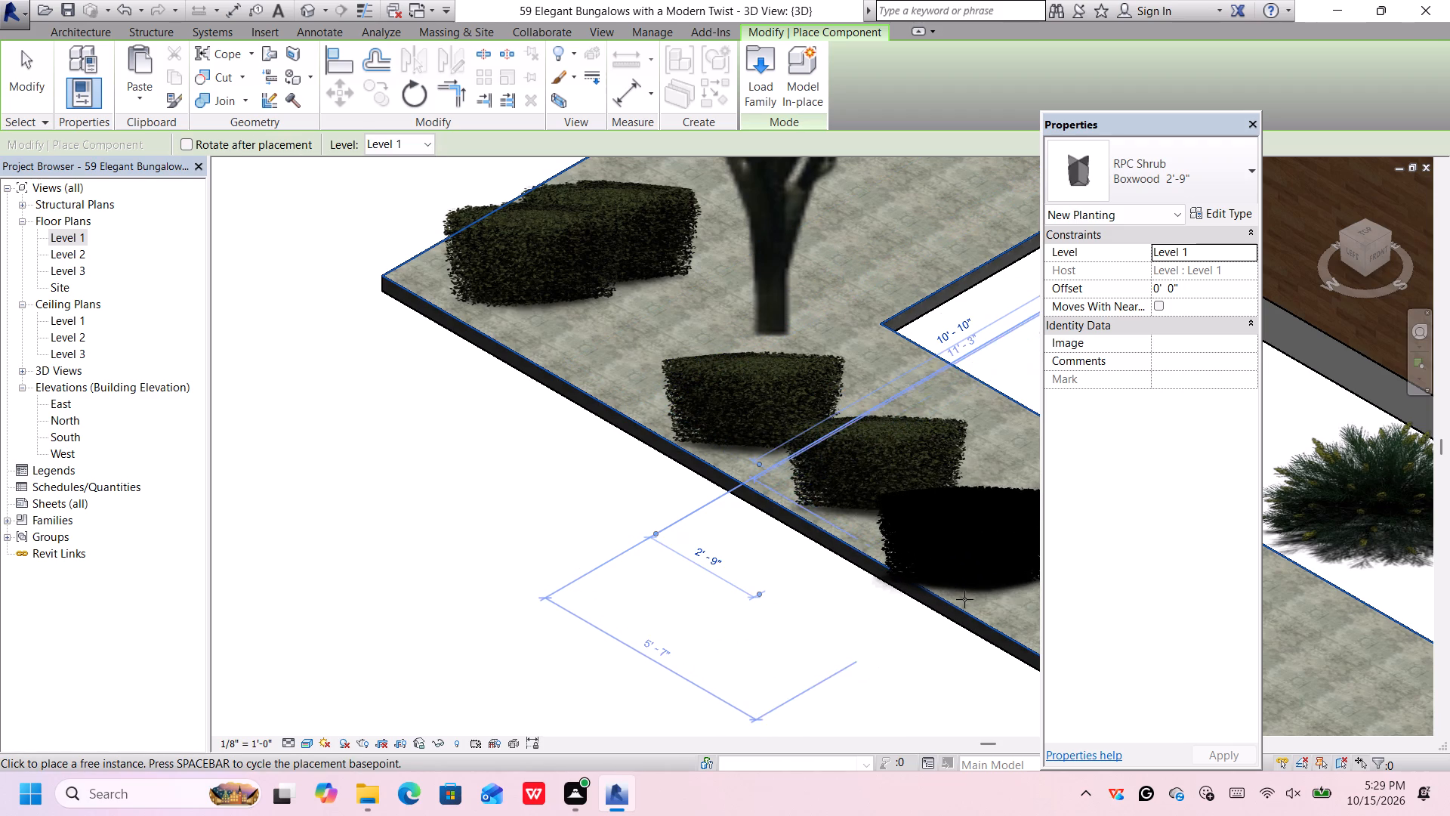
{"action": "left_click", "coordinate": [990, 614]}
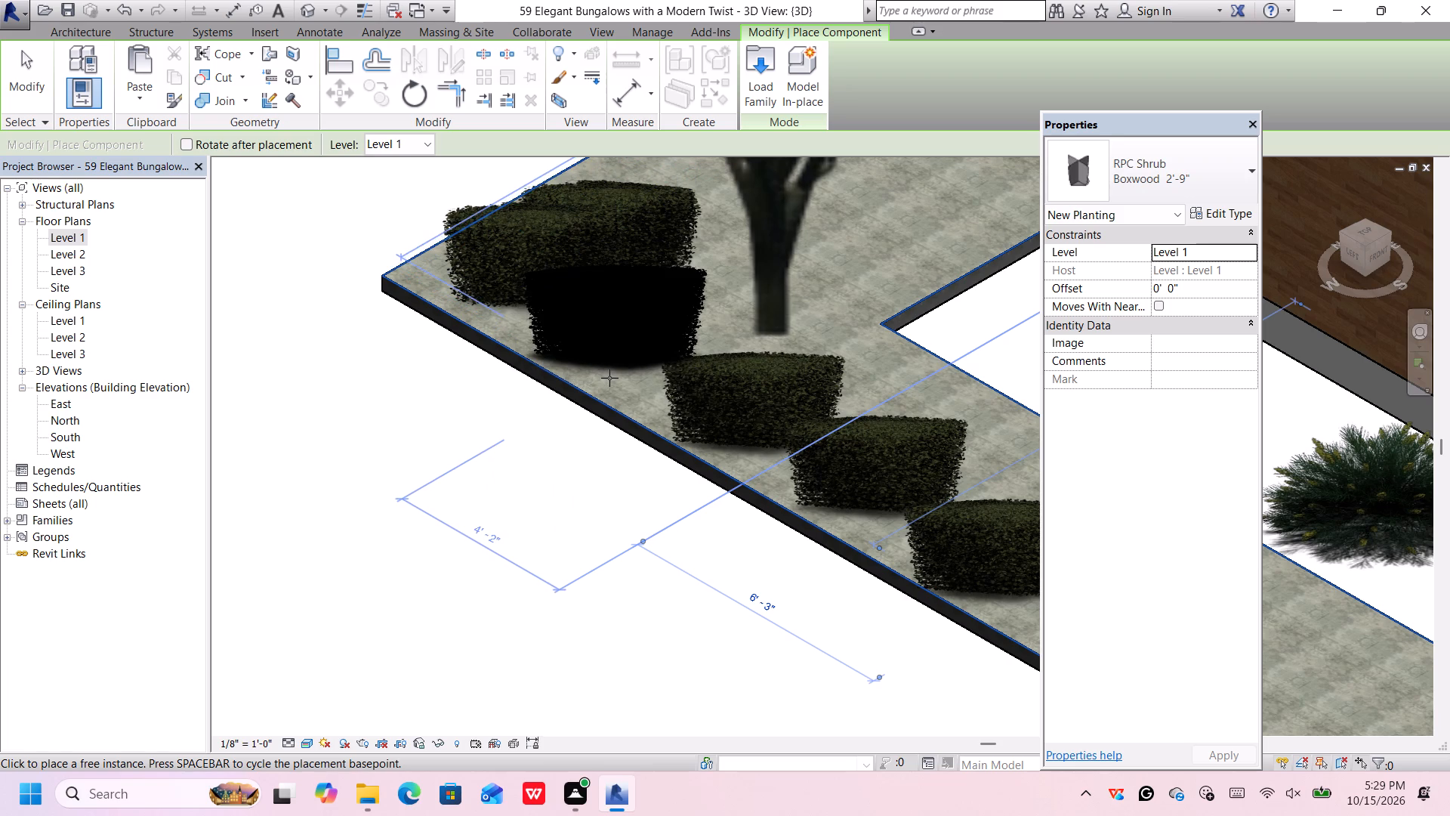
{"action": "left_click", "coordinate": [597, 386]}
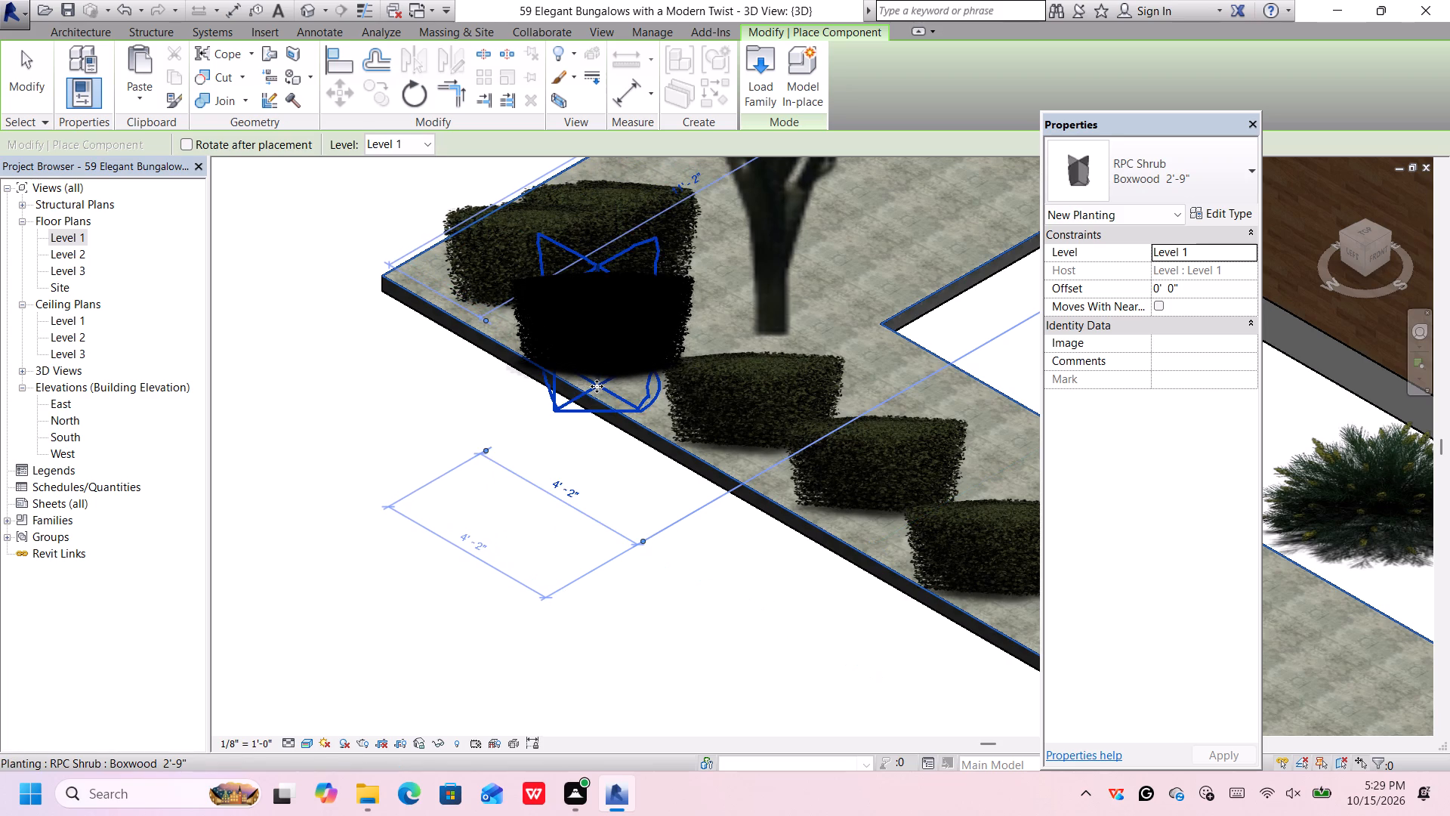
Extend the Boxwood 2'-9" row forward along the west paving edge, alongside the unpaved strip with the Acacia shrubs.
{"action": "scroll", "coordinate": [726, 438], "scroll_direction": "down", "scroll_amount": 6}
{"action": "scroll", "coordinate": [736, 449], "scroll_direction": "up", "scroll_amount": 1}
{"action": "scroll", "coordinate": [751, 452], "scroll_direction": "down", "scroll_amount": 5}
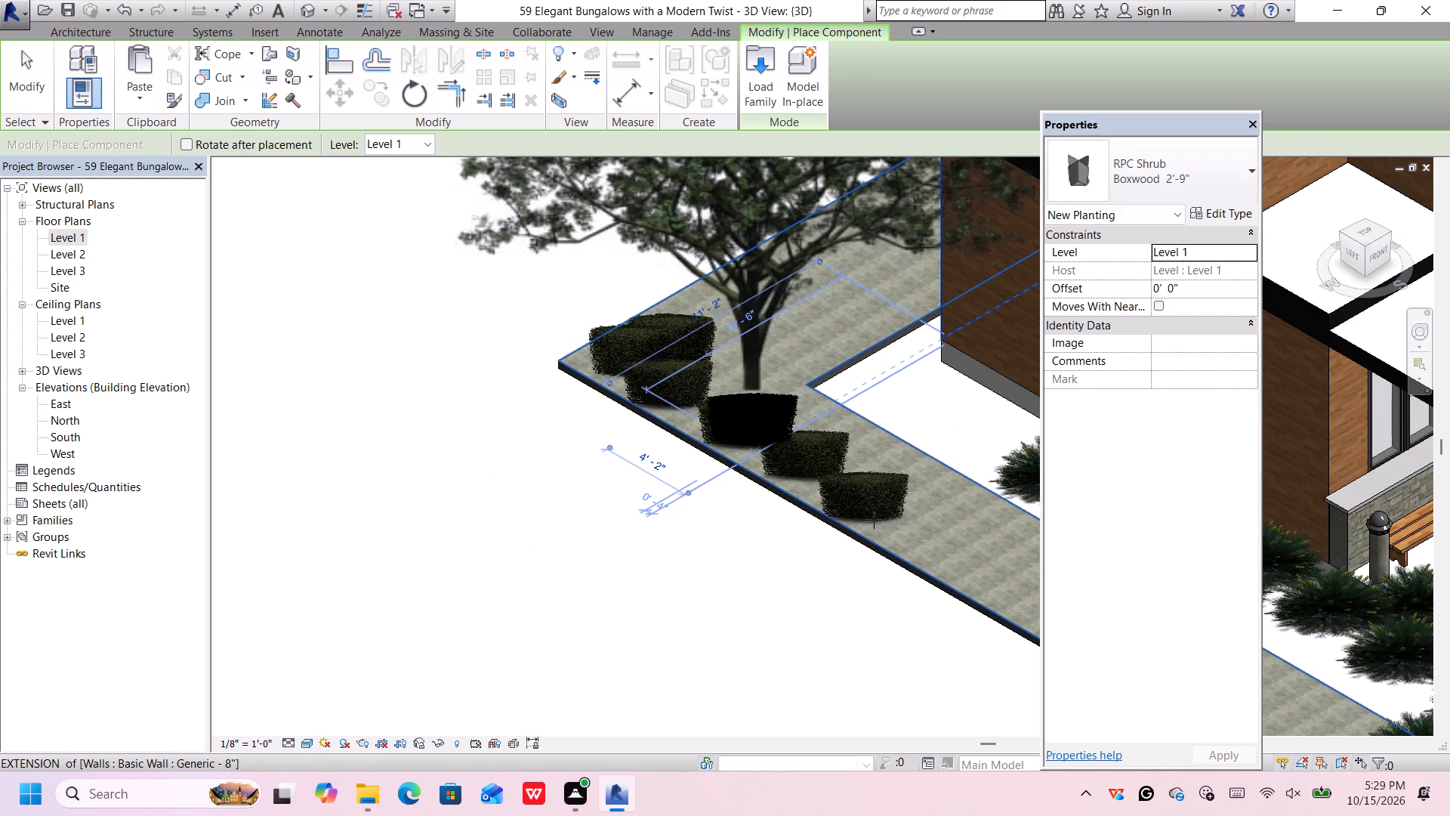
{"action": "scroll", "coordinate": [814, 504], "scroll_direction": "up", "scroll_amount": 4}
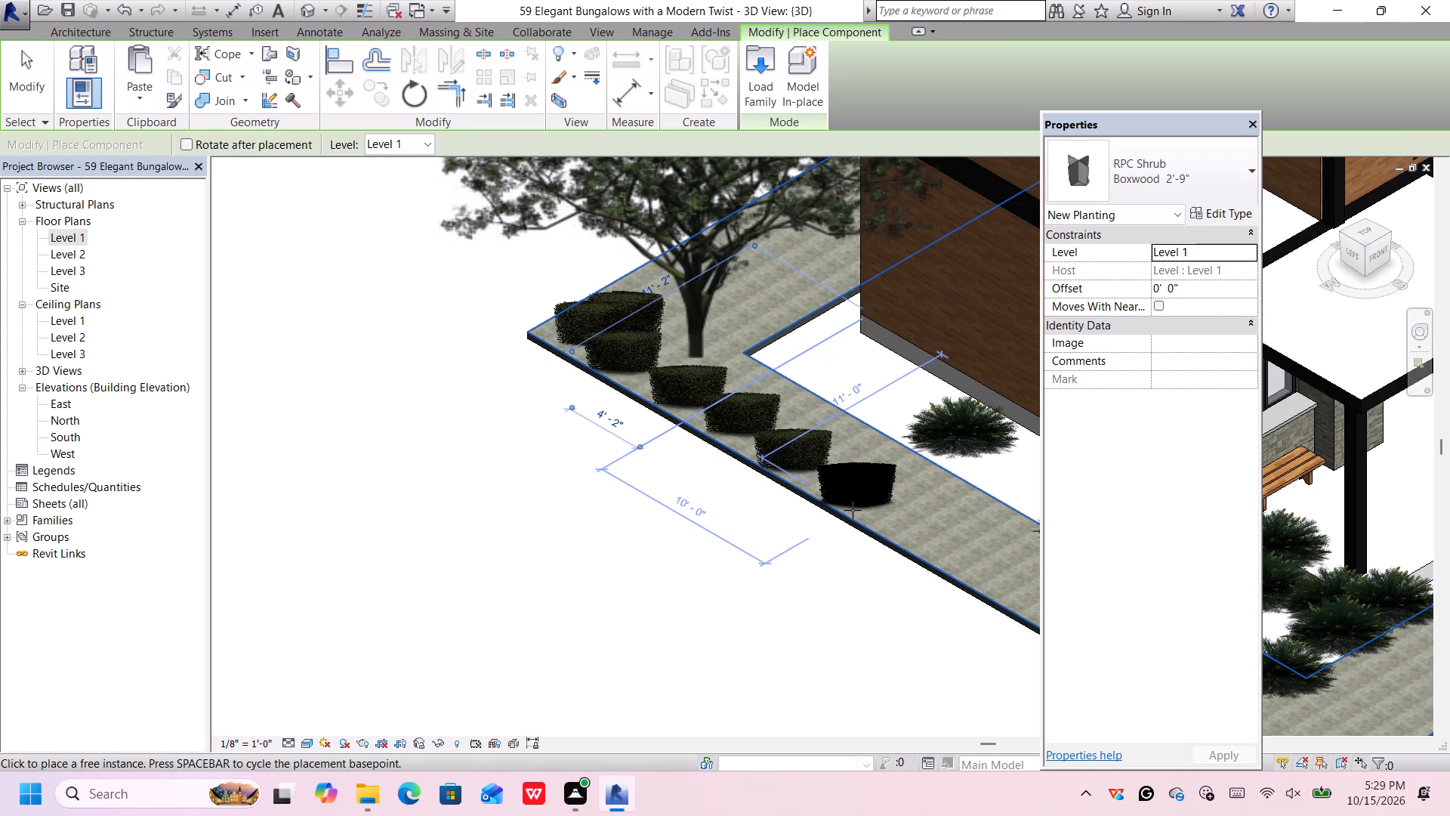
{"action": "left_click", "coordinate": [850, 510]}
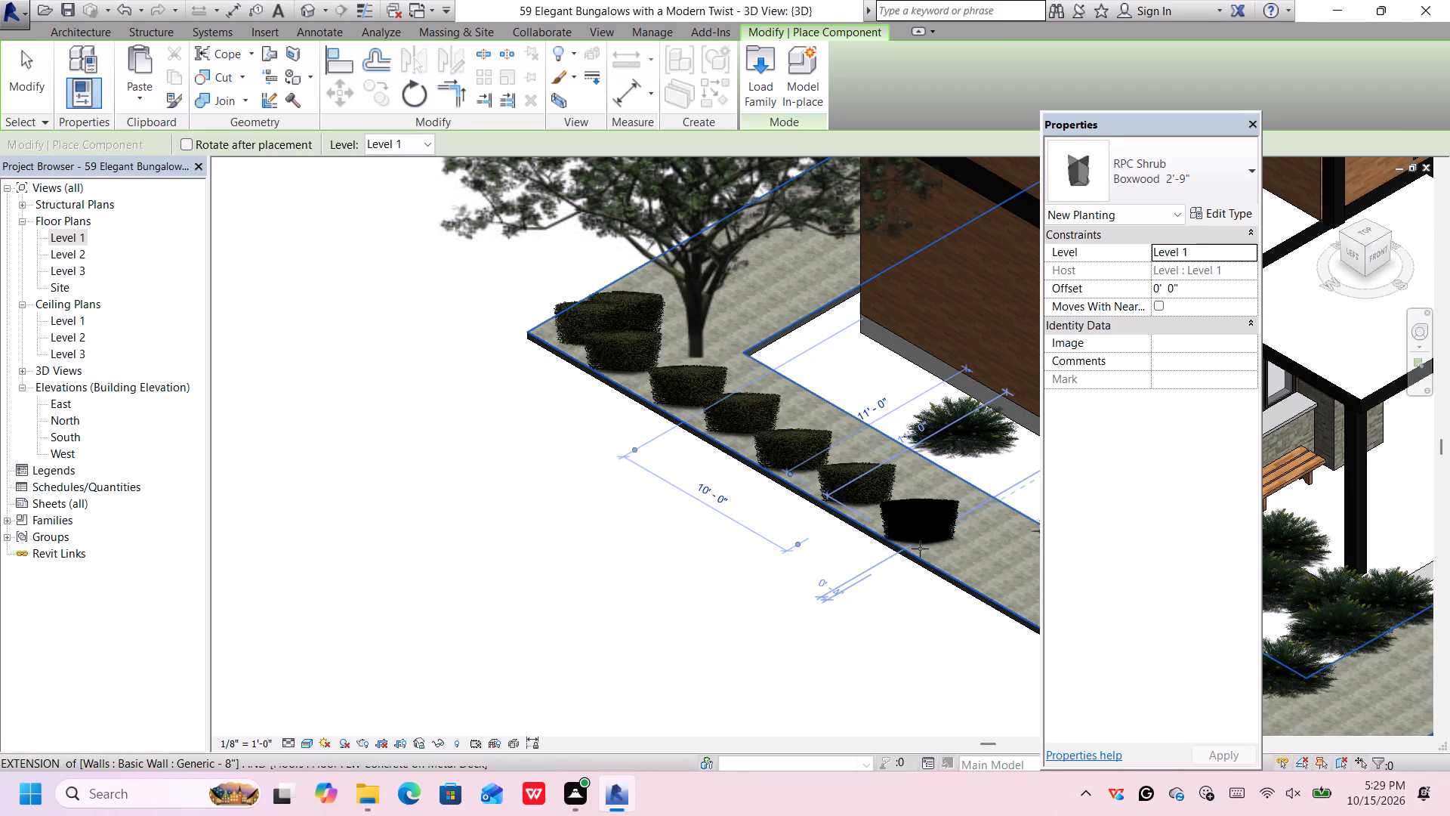
{"action": "left_click", "coordinate": [921, 549]}
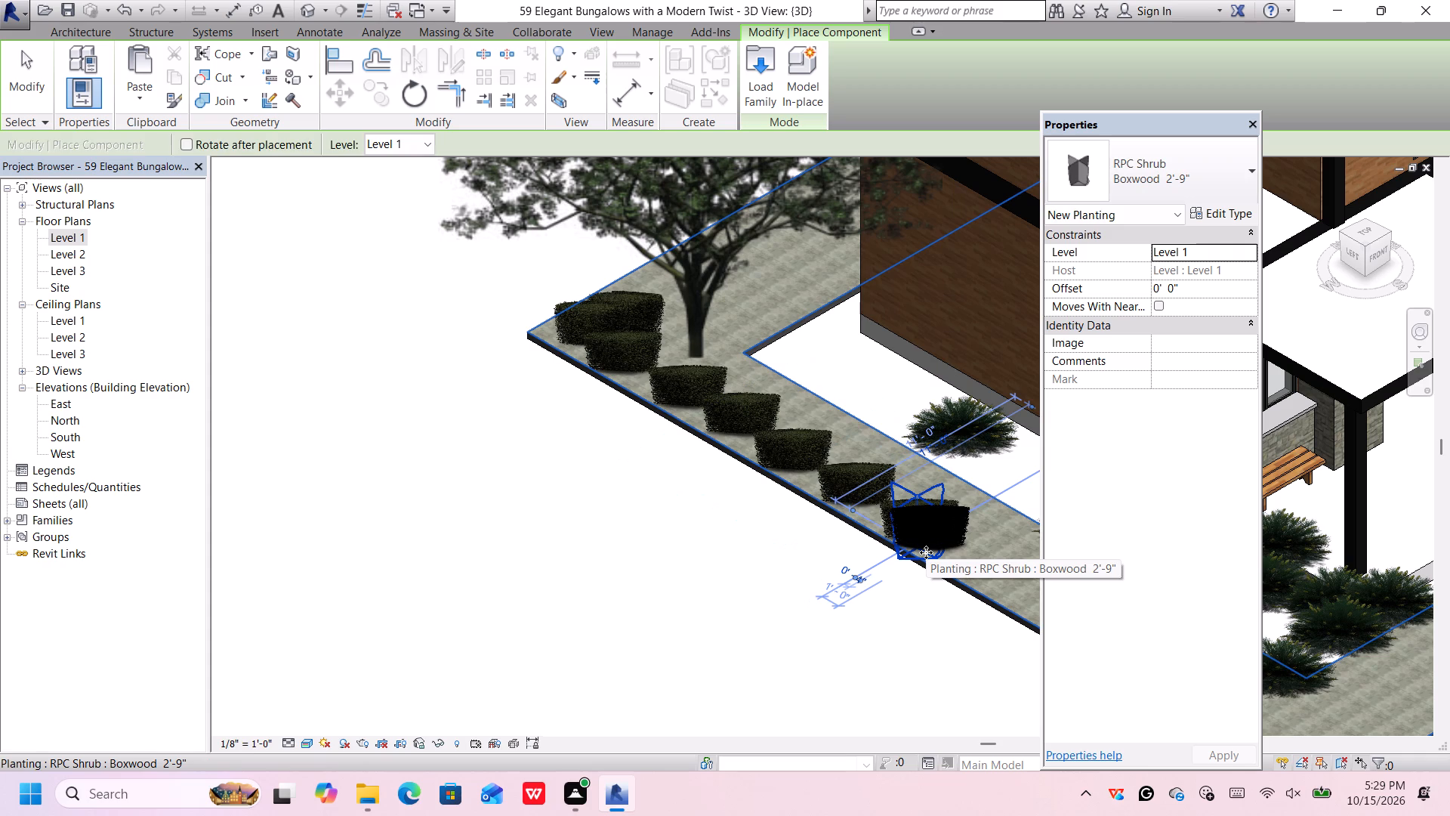
{"action": "scroll", "coordinate": [928, 555], "scroll_direction": "down", "scroll_amount": 3}
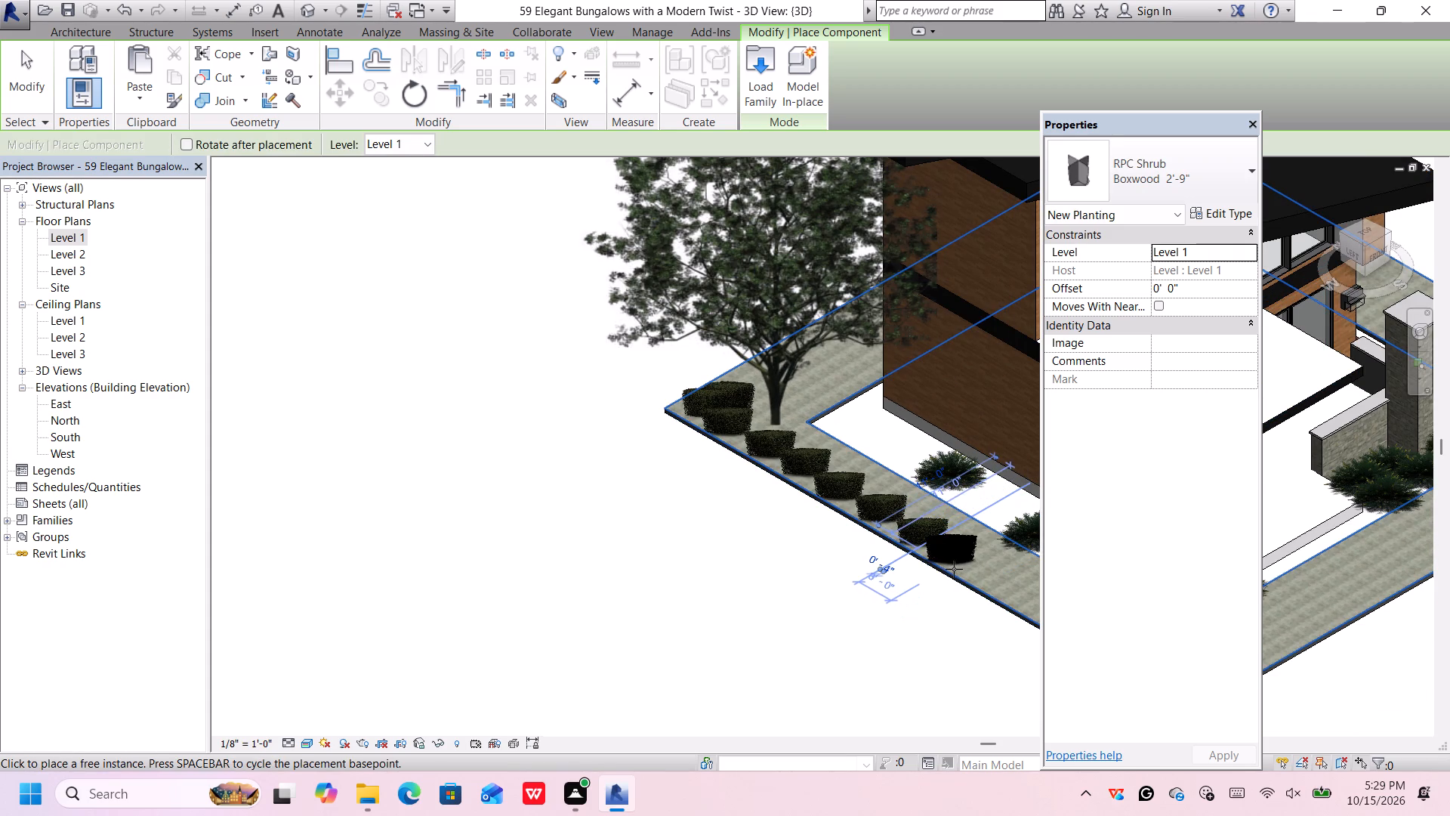
{"action": "left_click", "coordinate": [958, 569]}
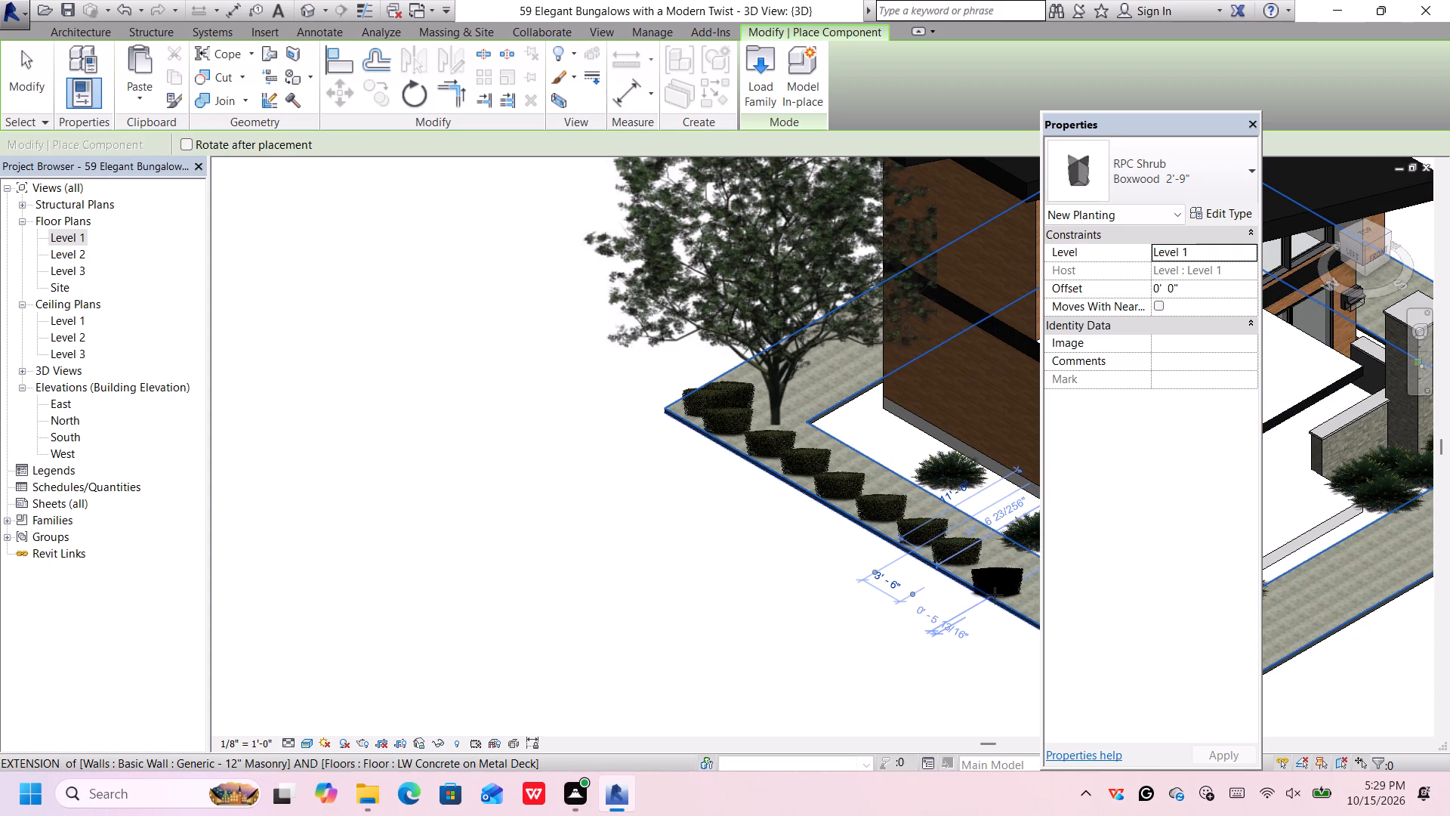
{"action": "left_click", "coordinate": [995, 592]}
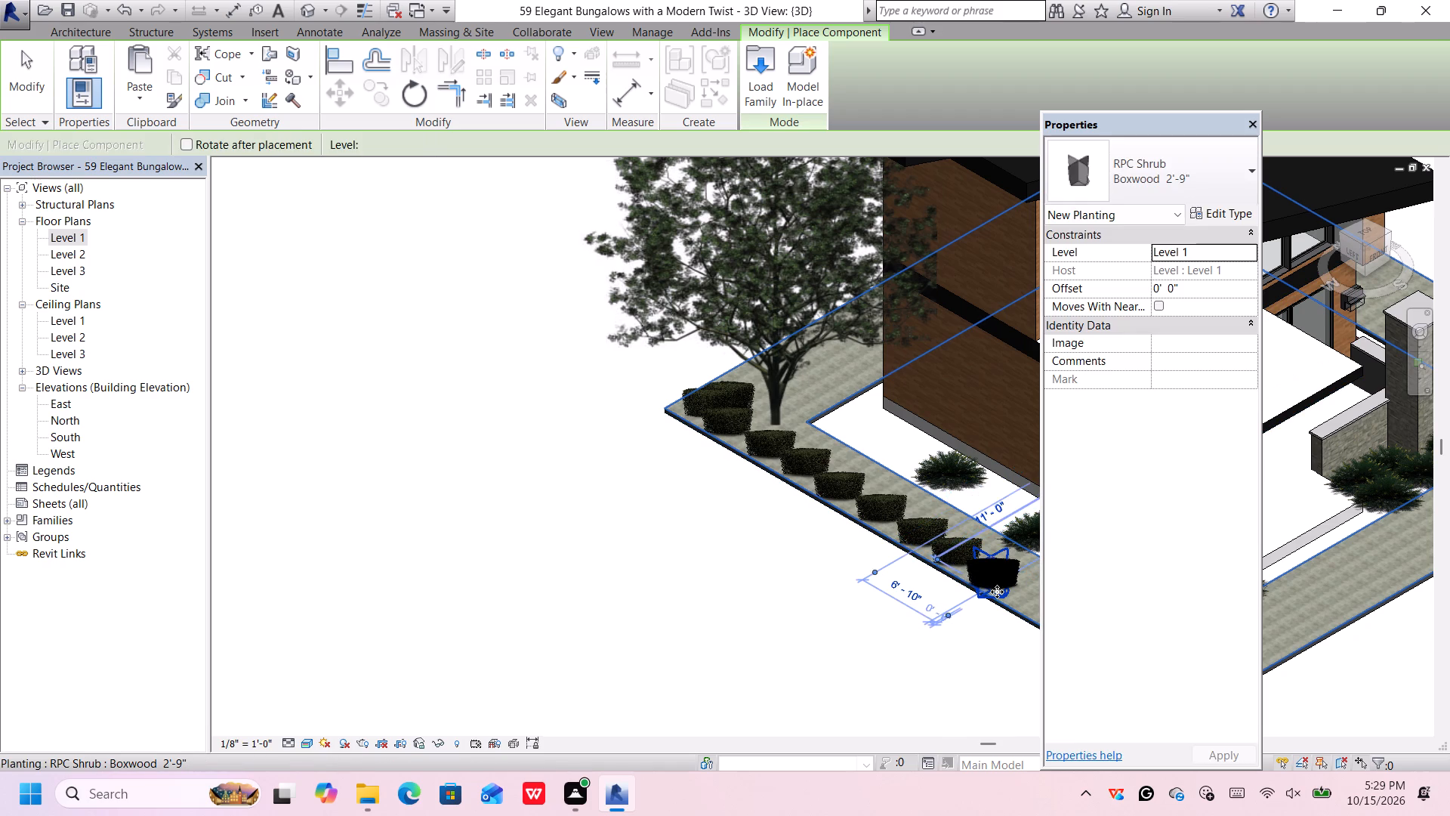
Place RPC Shrub Boxwood 2'-9" plants on Level 1 along the east side of the paved surround, near the rear tree.
{"action": "middle_click_drag", "start_coordinate": [1001, 599], "coordinate": [909, 516]}
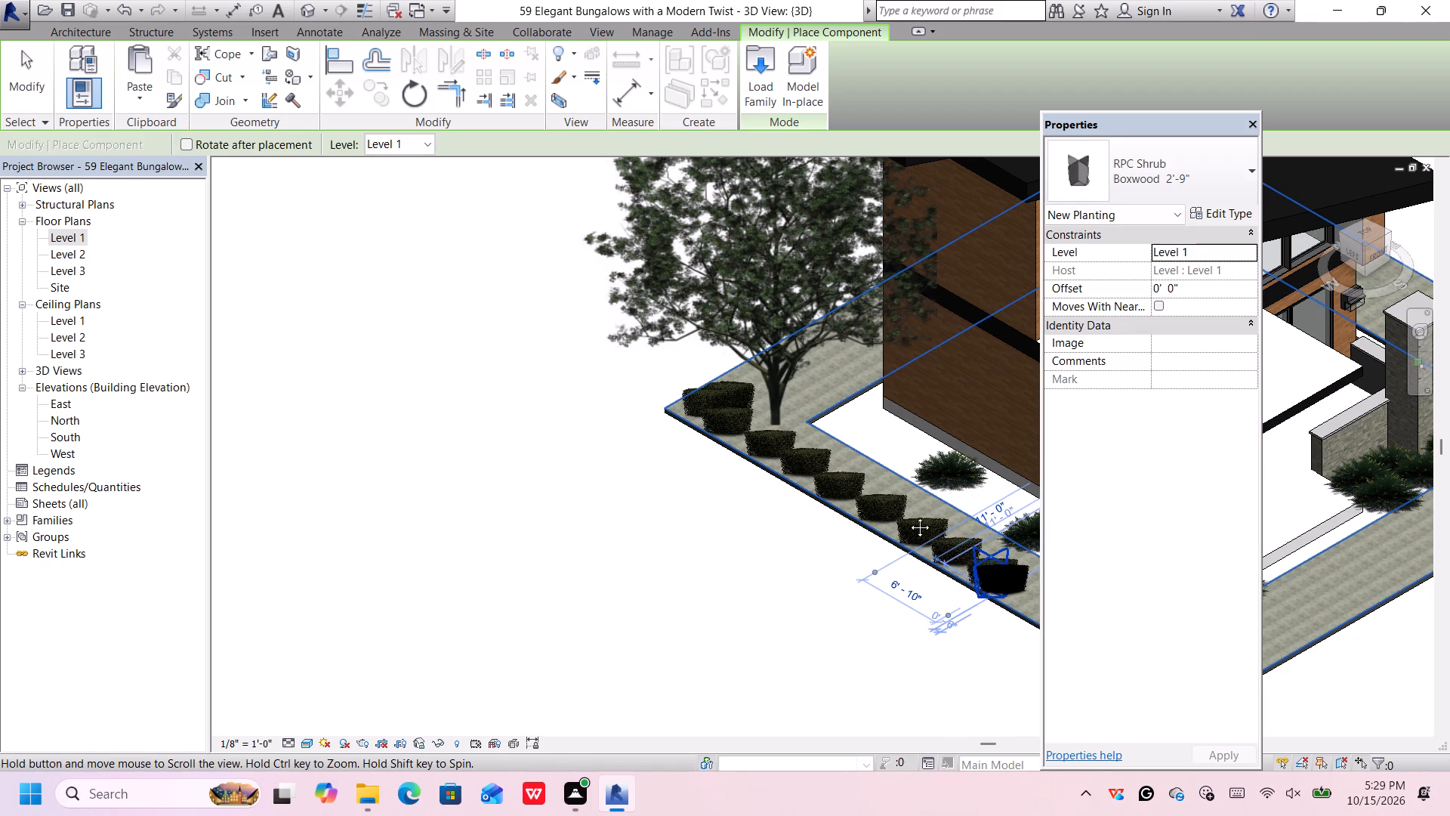
{"action": "middle_click_drag", "start_coordinate": [909, 516], "coordinate": [757, 400]}
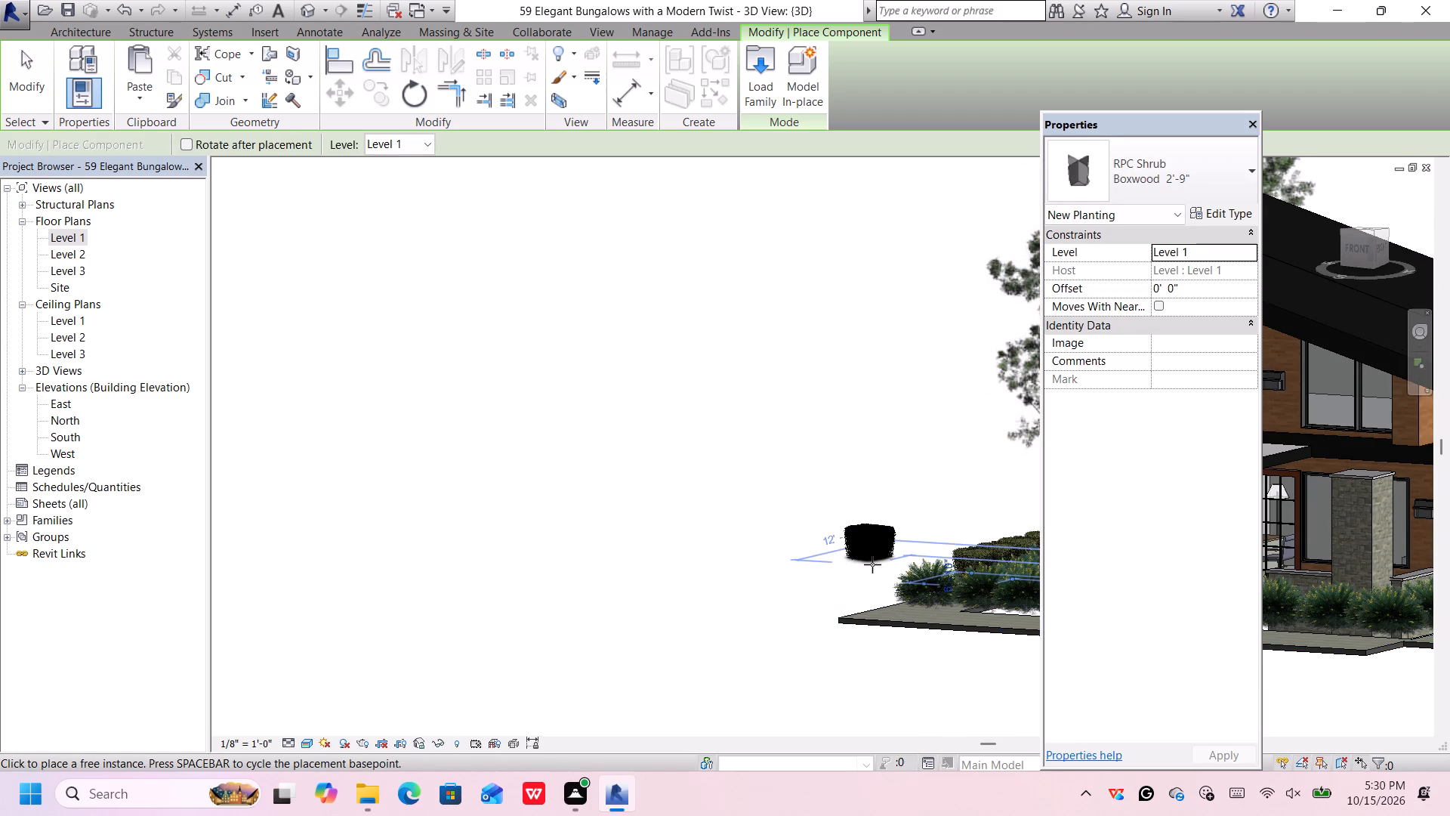
{"action": "middle_click_drag", "start_coordinate": [871, 564], "coordinate": [746, 476]}
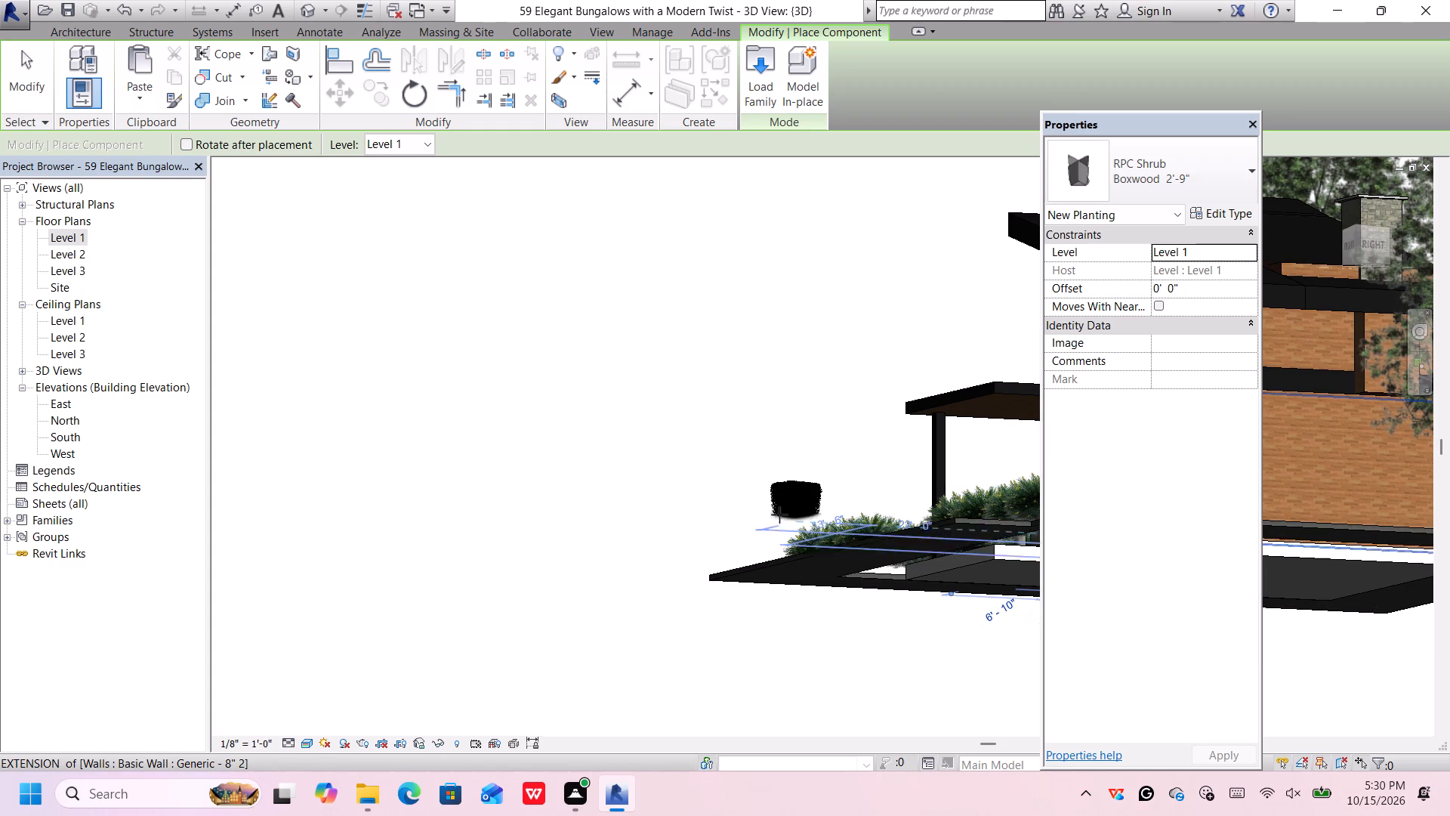
{"action": "middle_click_drag", "start_coordinate": [779, 518], "coordinate": [887, 578]}
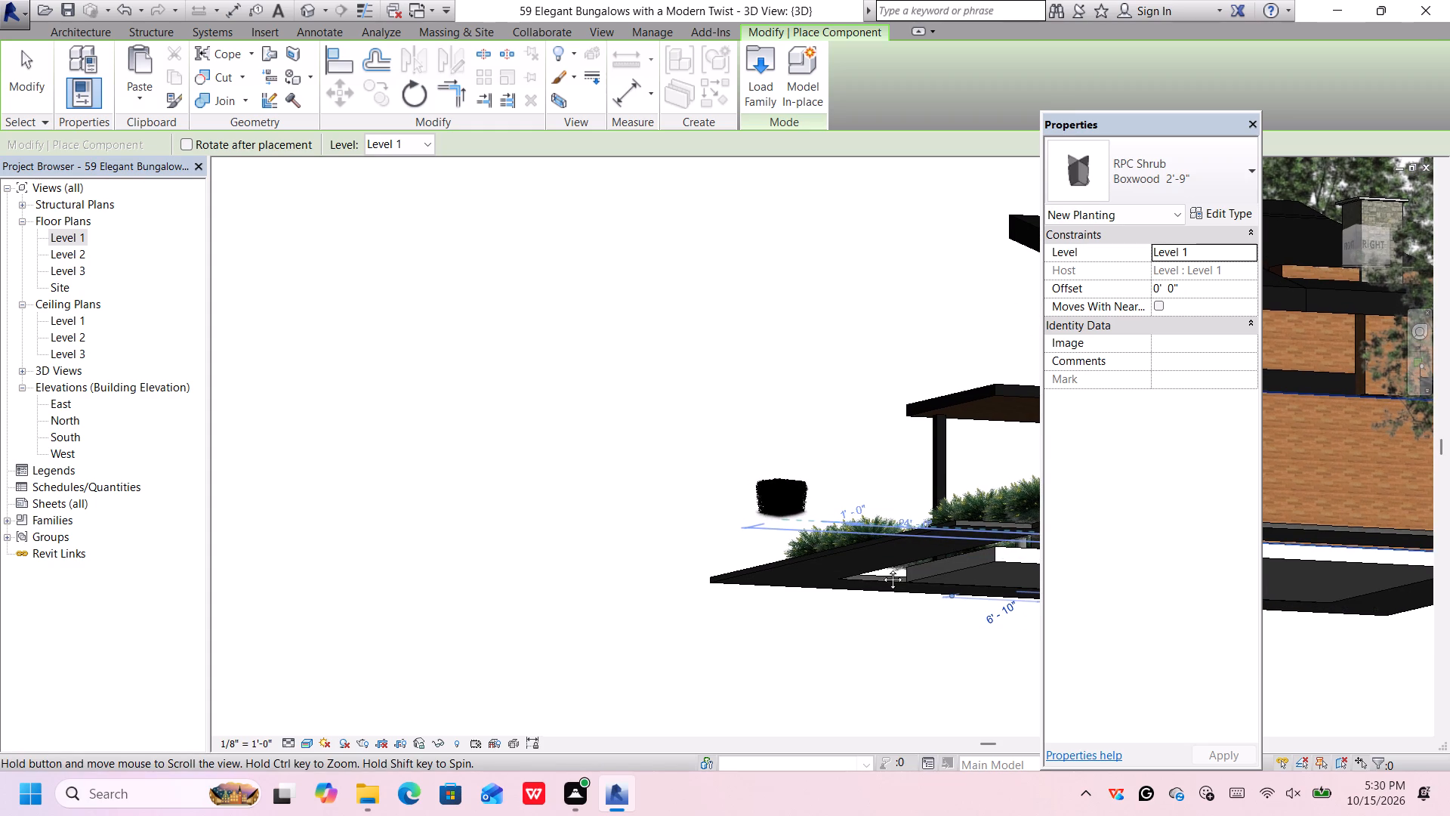
{"action": "middle_click_drag", "start_coordinate": [763, 499], "coordinate": [851, 541]}
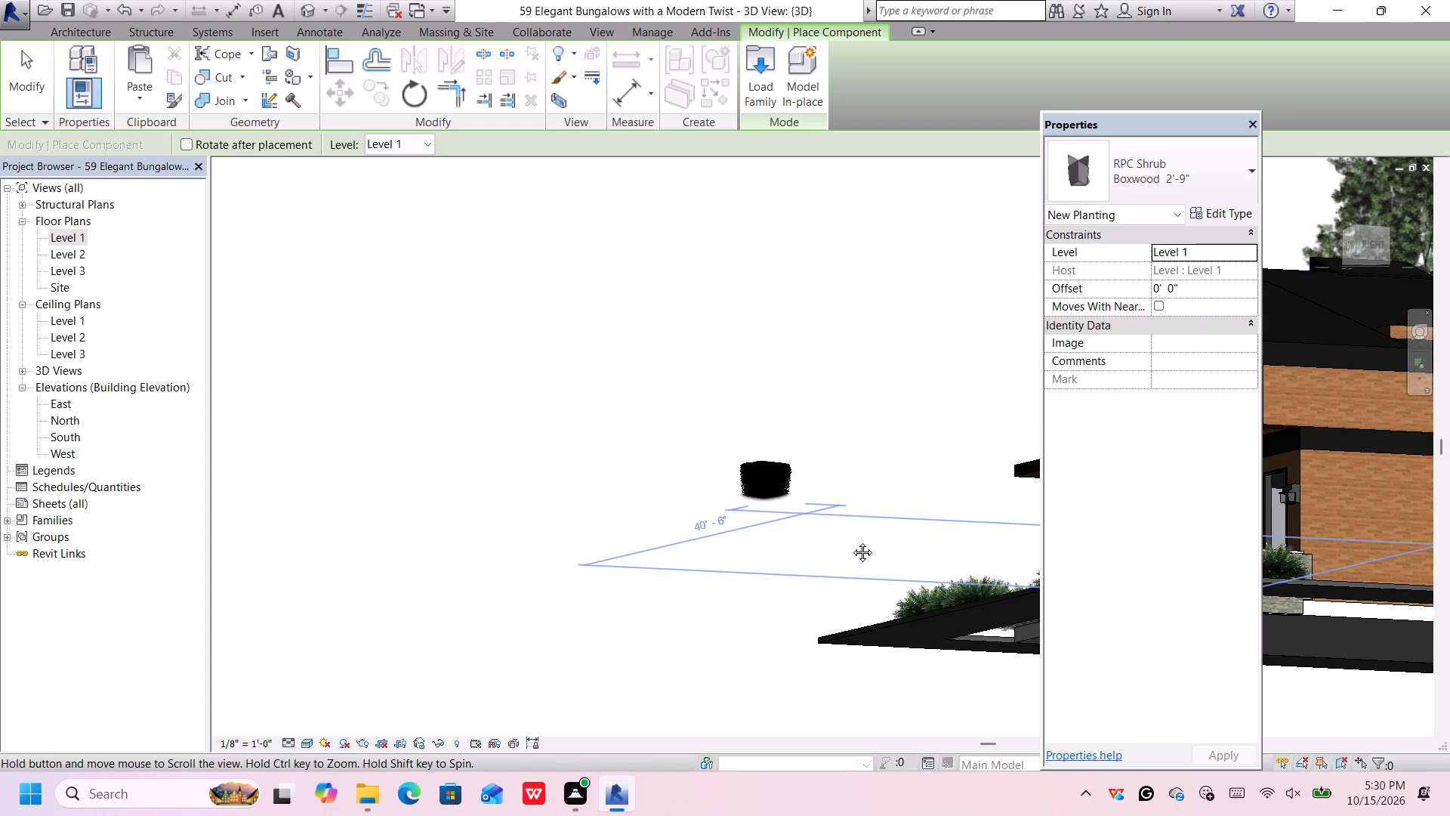
{"action": "middle_click_drag", "start_coordinate": [851, 541], "coordinate": [916, 562]}
{"action": "middle_click_drag", "start_coordinate": [908, 558], "coordinate": [888, 552]}
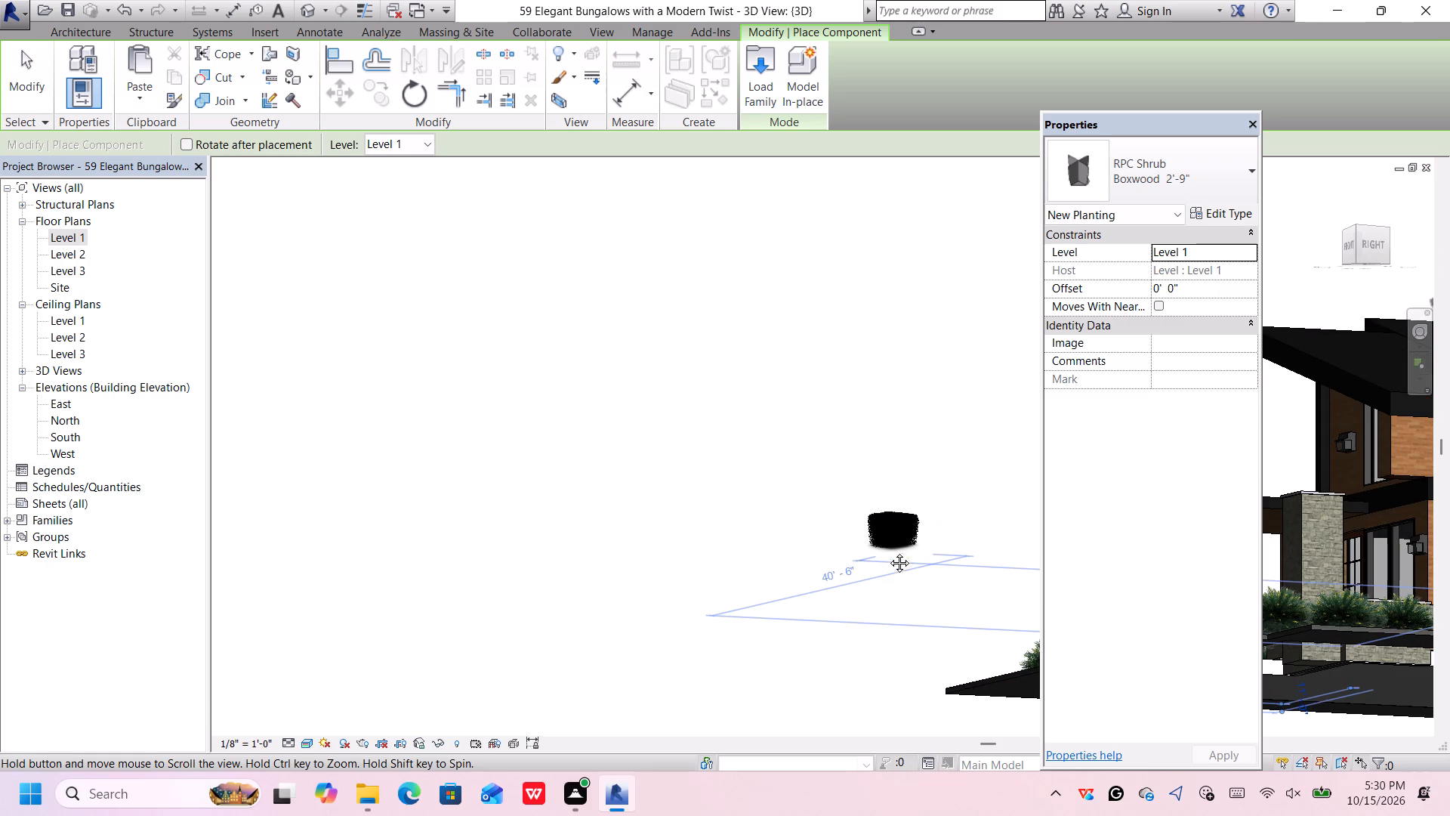
{"action": "middle_click_drag", "start_coordinate": [888, 552], "coordinate": [721, 495]}
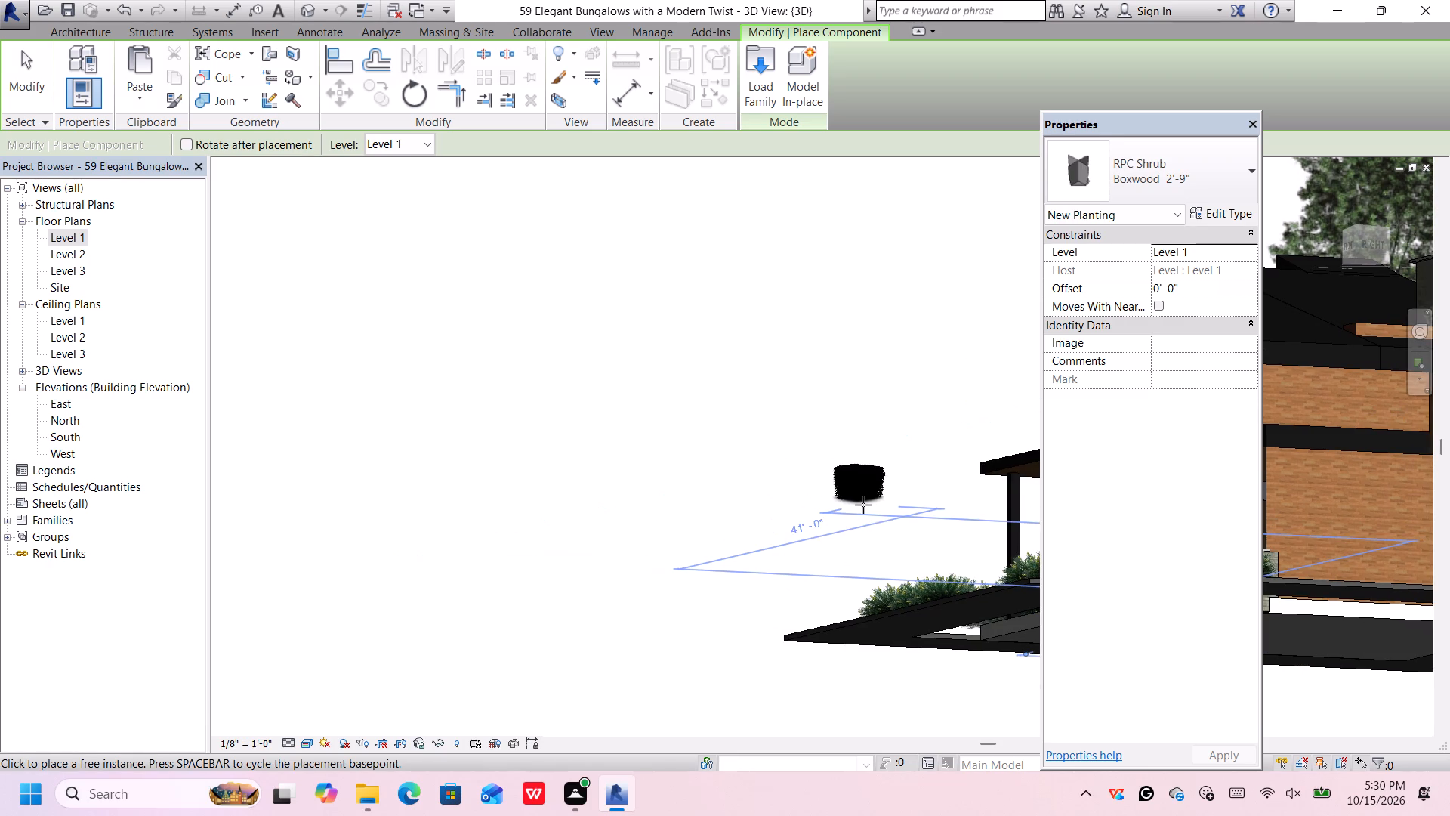
{"action": "scroll", "coordinate": [863, 503], "scroll_direction": "down", "scroll_amount": 20}
{"action": "scroll", "coordinate": [862, 502], "scroll_direction": "down", "scroll_amount": 2}
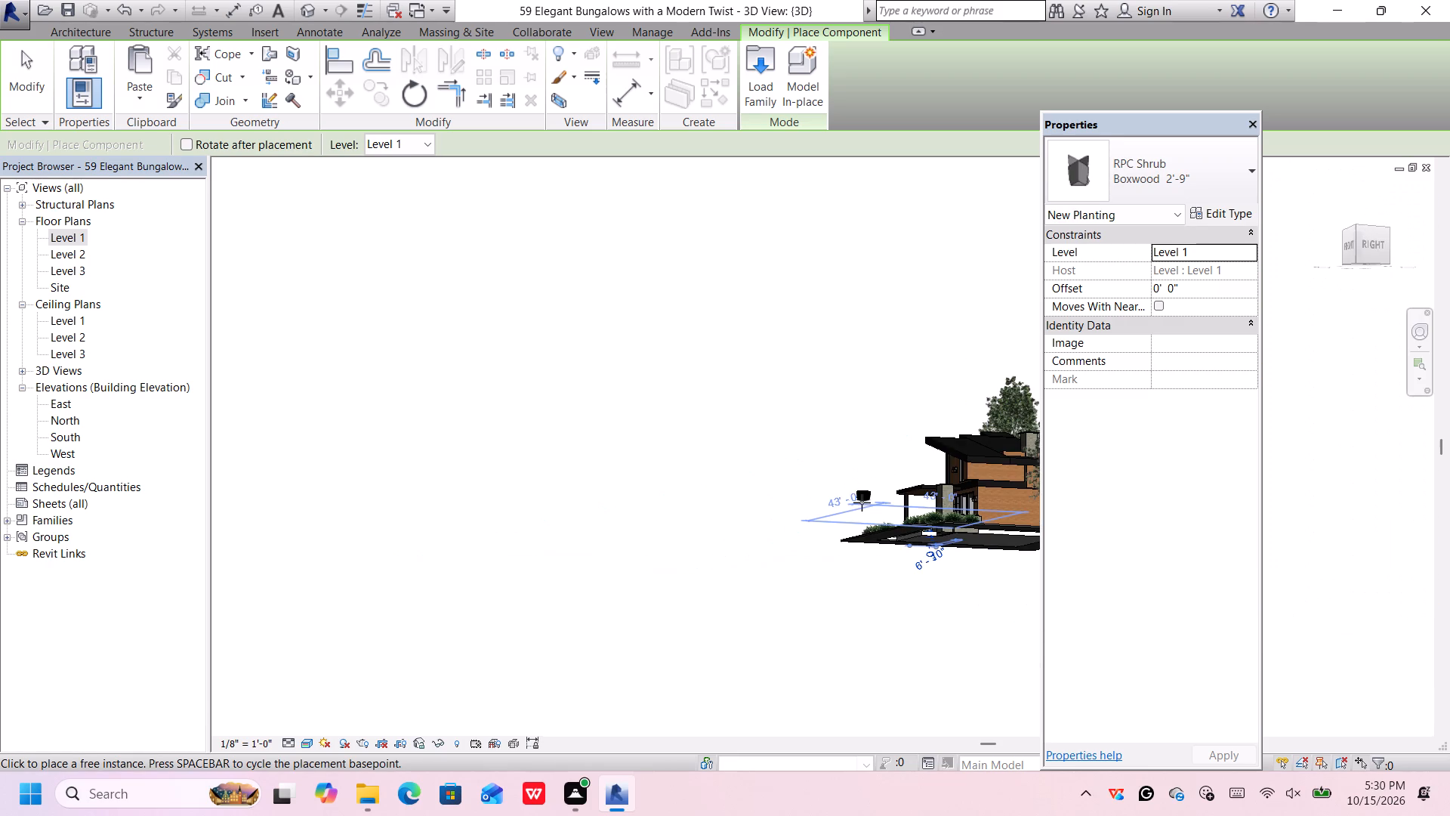
{"action": "scroll", "coordinate": [862, 502], "scroll_direction": "down", "scroll_amount": 3}
{"action": "scroll", "coordinate": [912, 523], "scroll_direction": "up", "scroll_amount": 5}
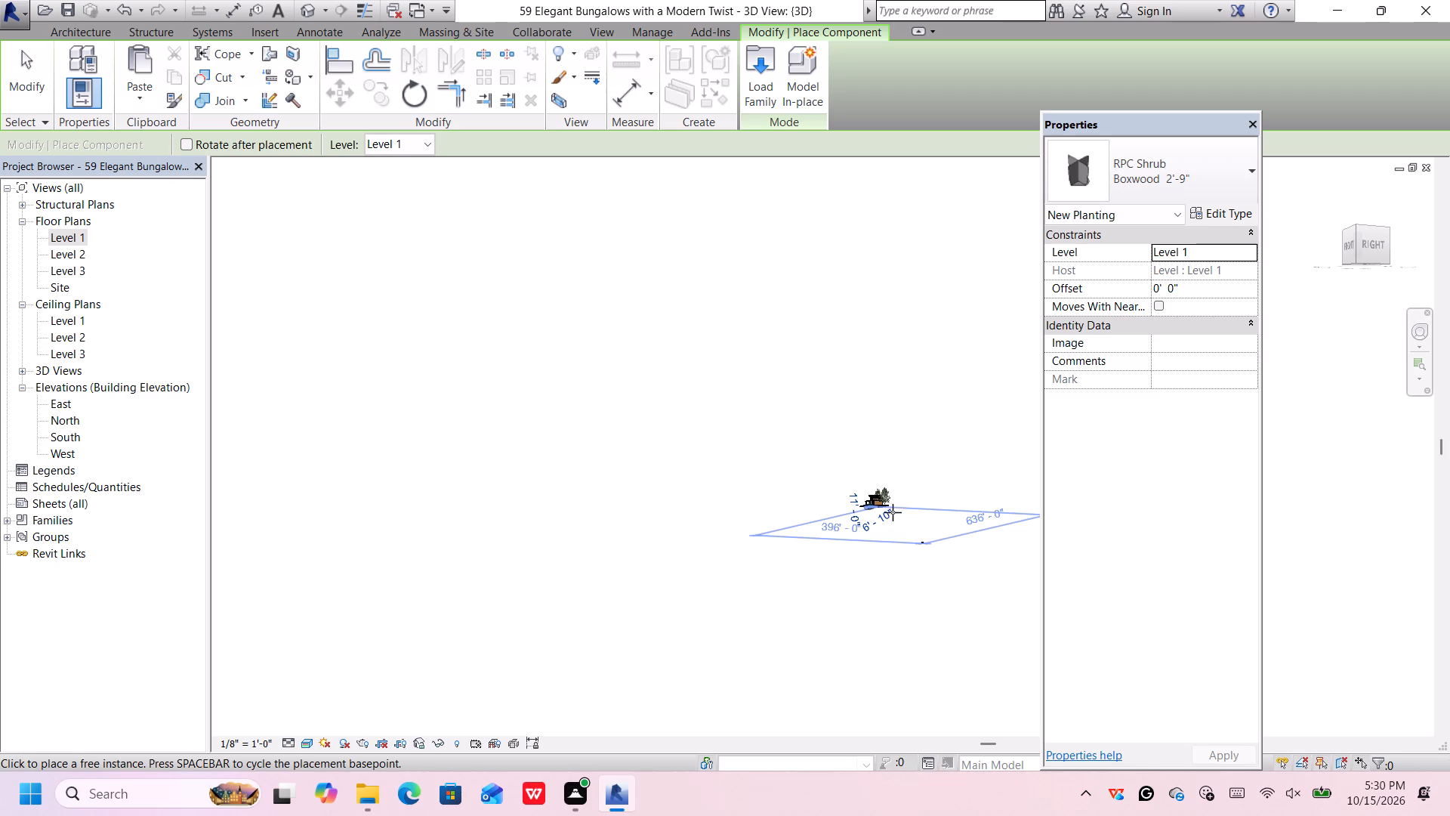
{"action": "scroll", "coordinate": [893, 512], "scroll_direction": "up", "scroll_amount": 12}
{"action": "scroll", "coordinate": [834, 484], "scroll_direction": "up", "scroll_amount": 7}
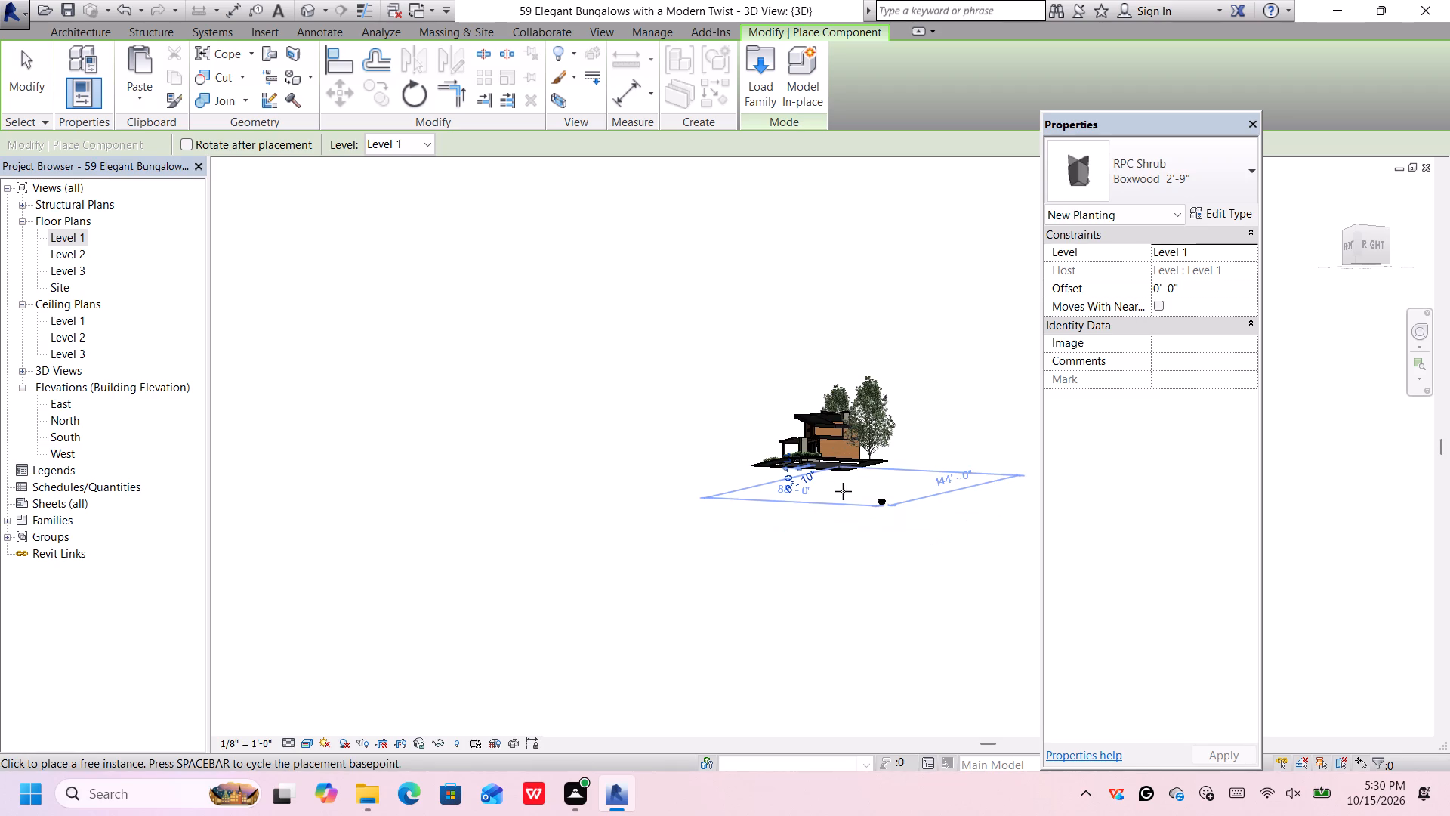
{"action": "scroll", "coordinate": [848, 466], "scroll_direction": "up", "scroll_amount": 7}
{"action": "scroll", "coordinate": [855, 439], "scroll_direction": "down", "scroll_amount": 12}
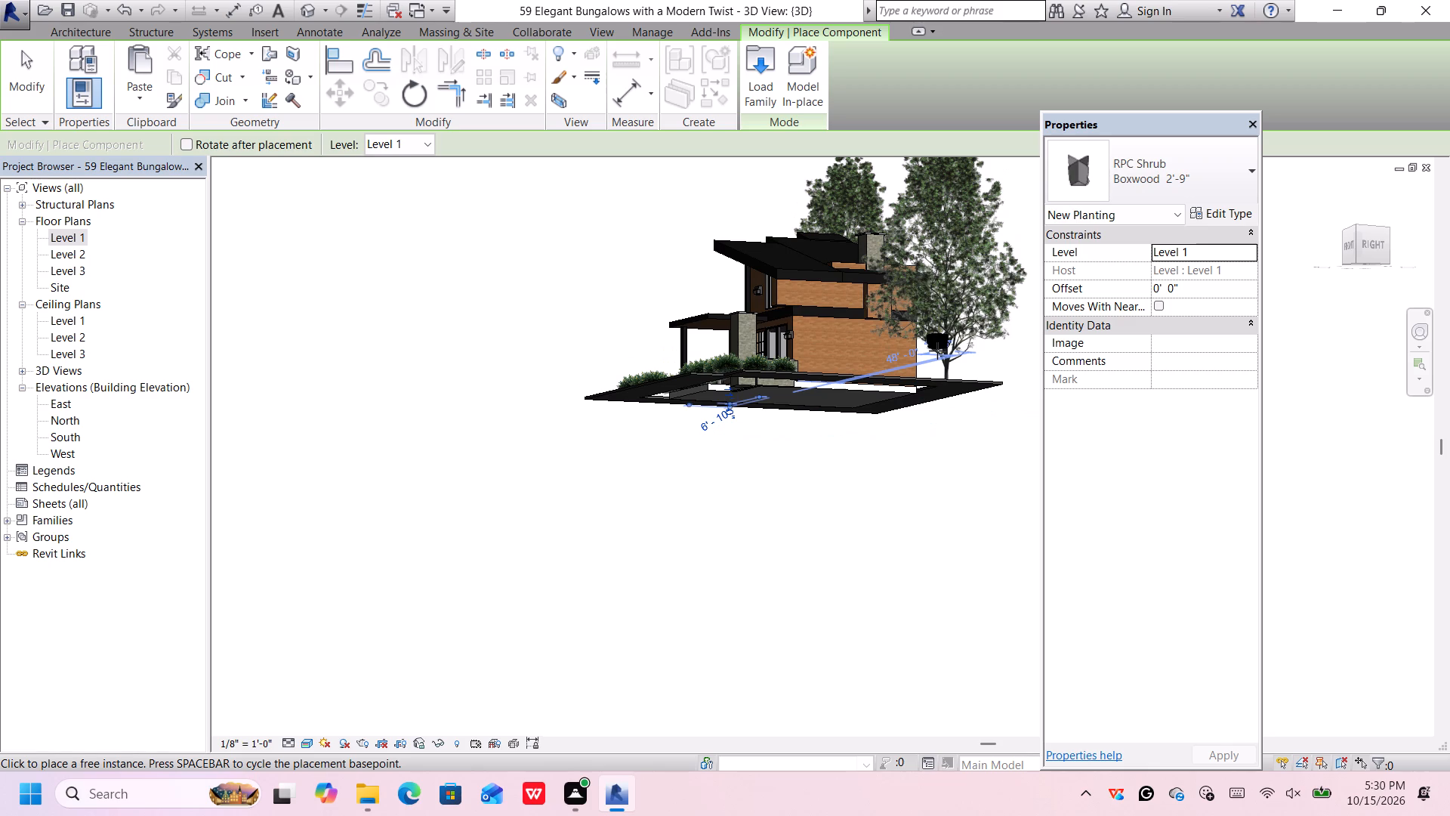
{"action": "middle_click_drag", "start_coordinate": [938, 366], "coordinate": [947, 460]}
{"action": "middle_click_drag", "start_coordinate": [944, 450], "coordinate": [949, 513]}
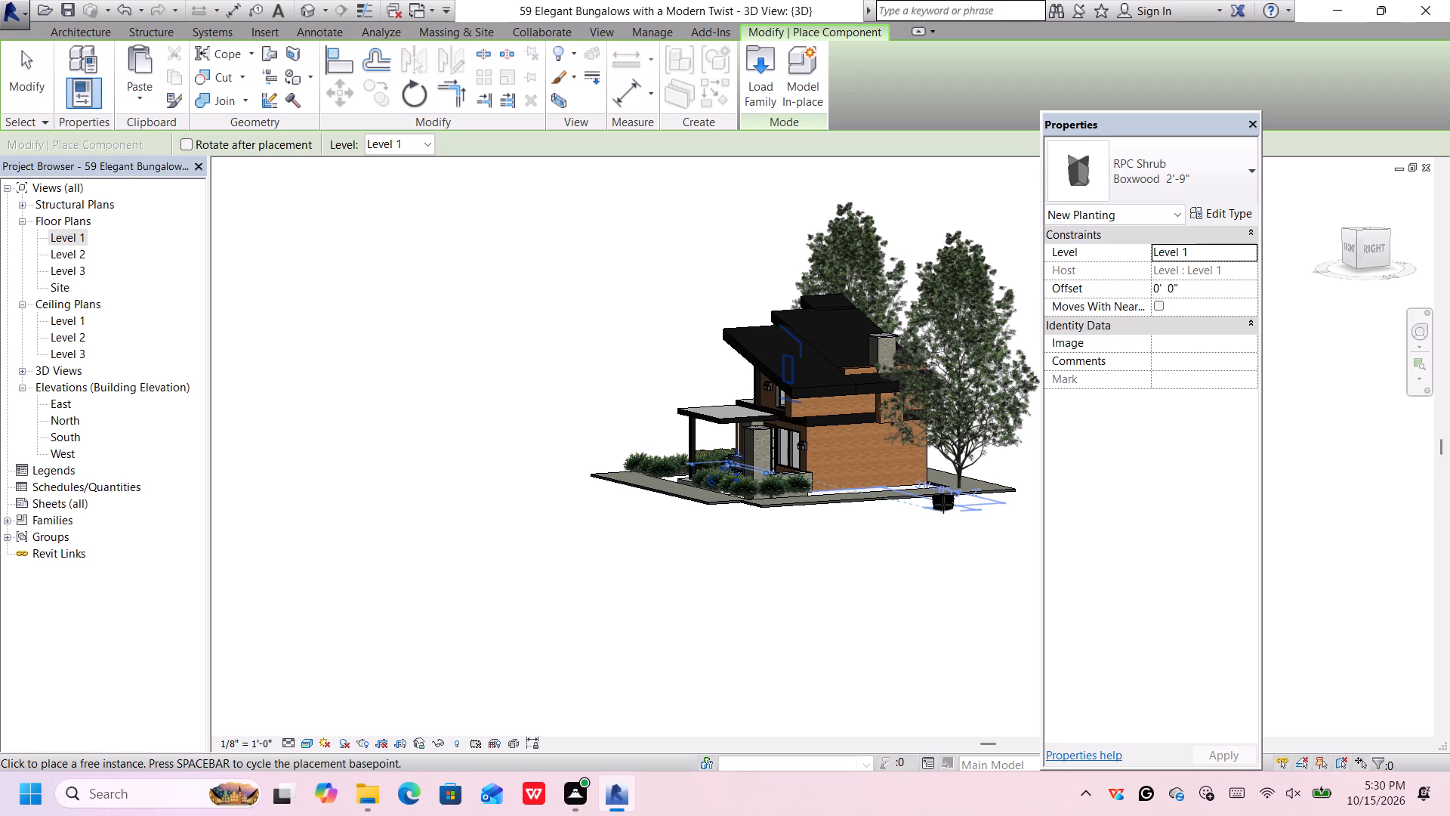
{"action": "scroll", "coordinate": [966, 491], "scroll_direction": "up", "scroll_amount": 3}
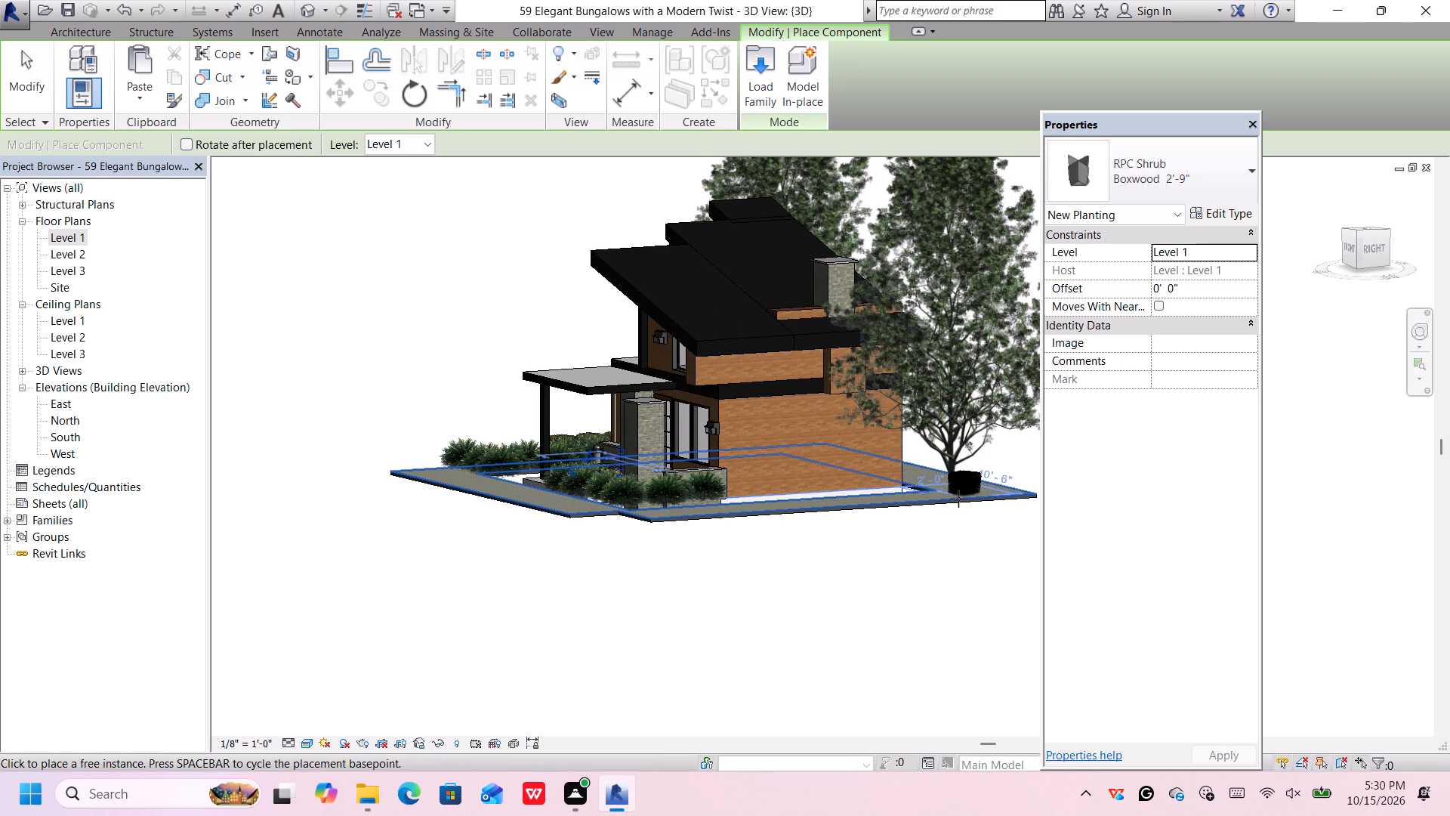
{"action": "left_click", "coordinate": [947, 504]}
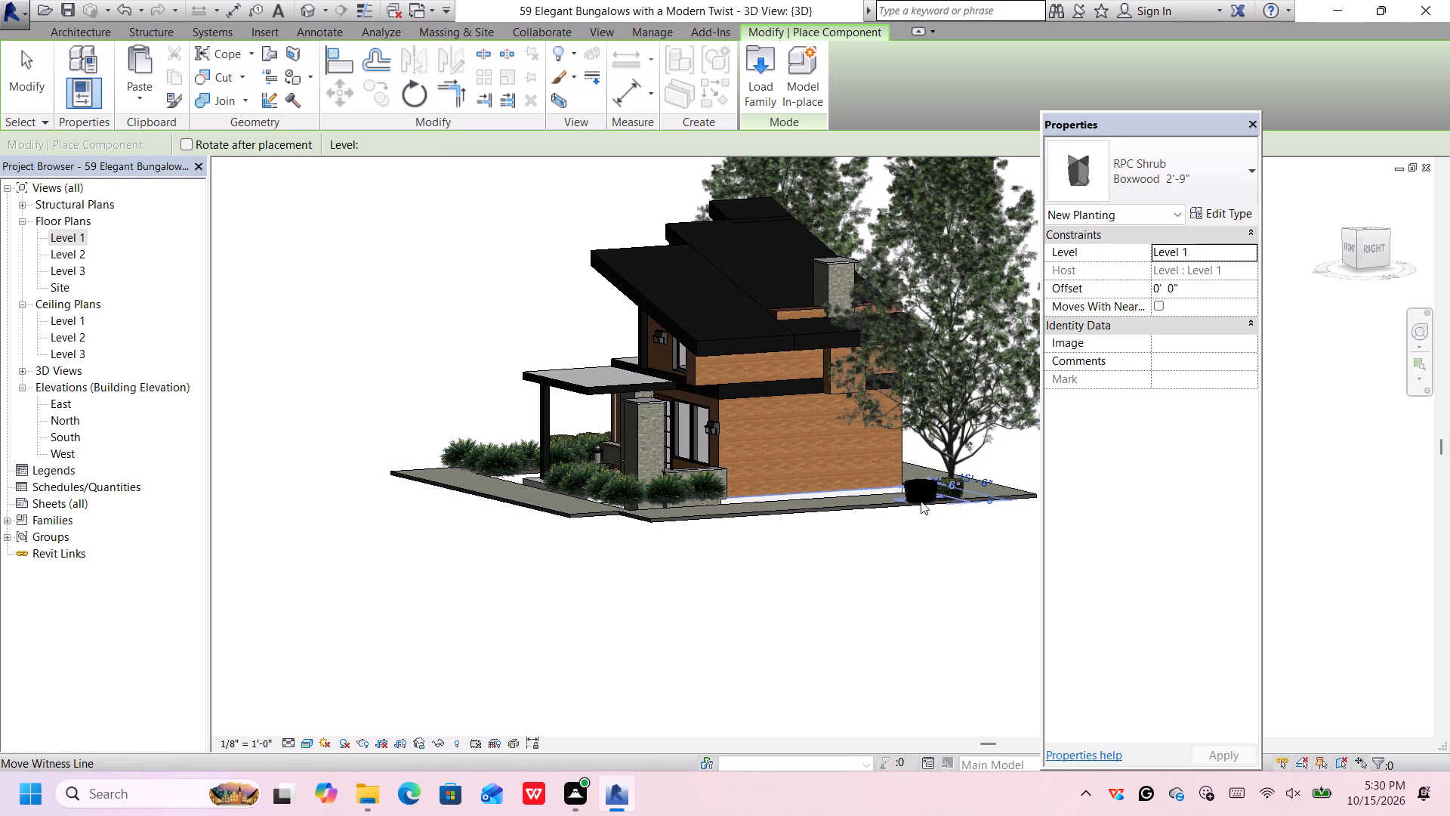
{"action": "left_click", "coordinate": [915, 503]}
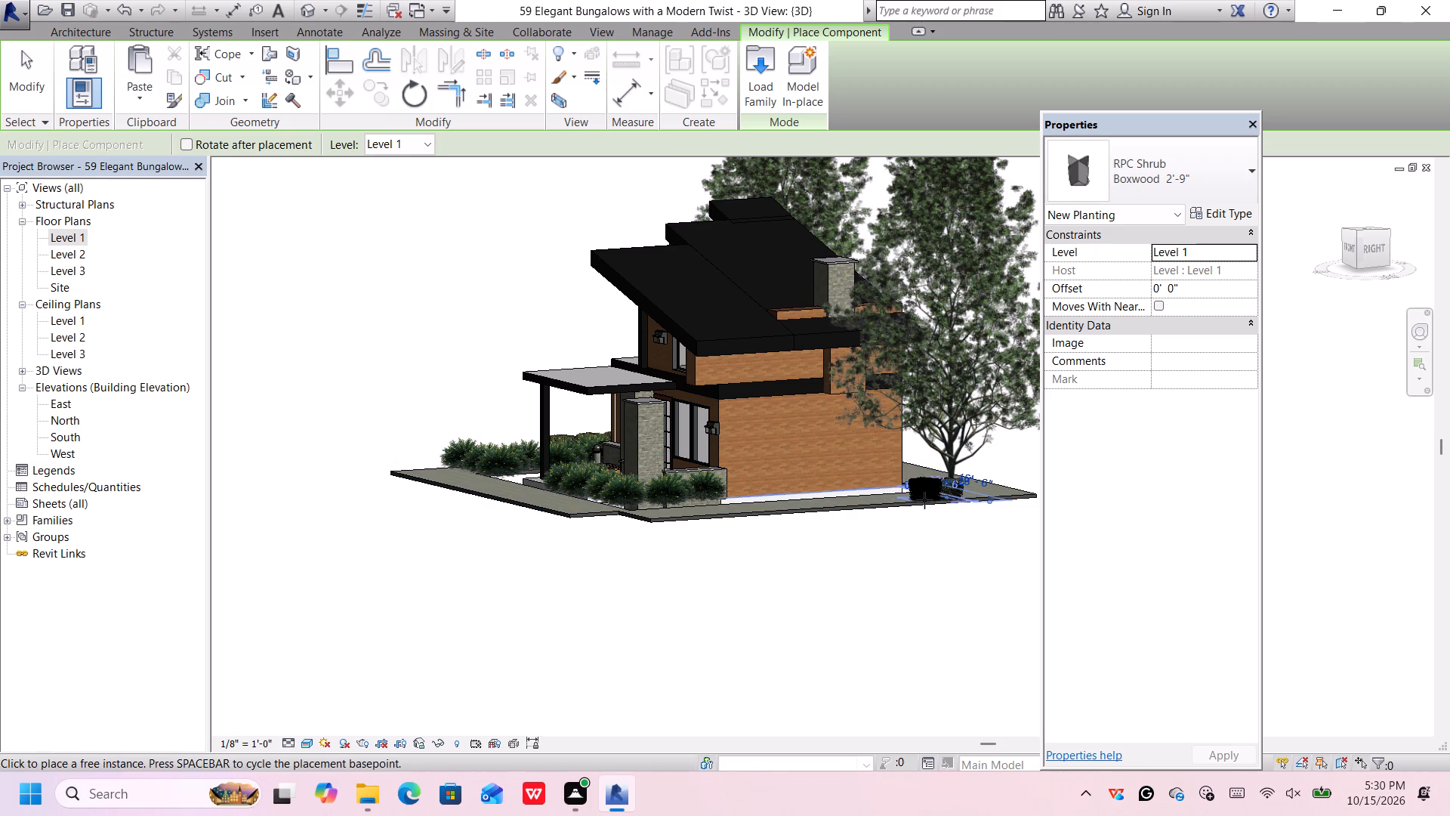
{"action": "left_click", "coordinate": [923, 502]}
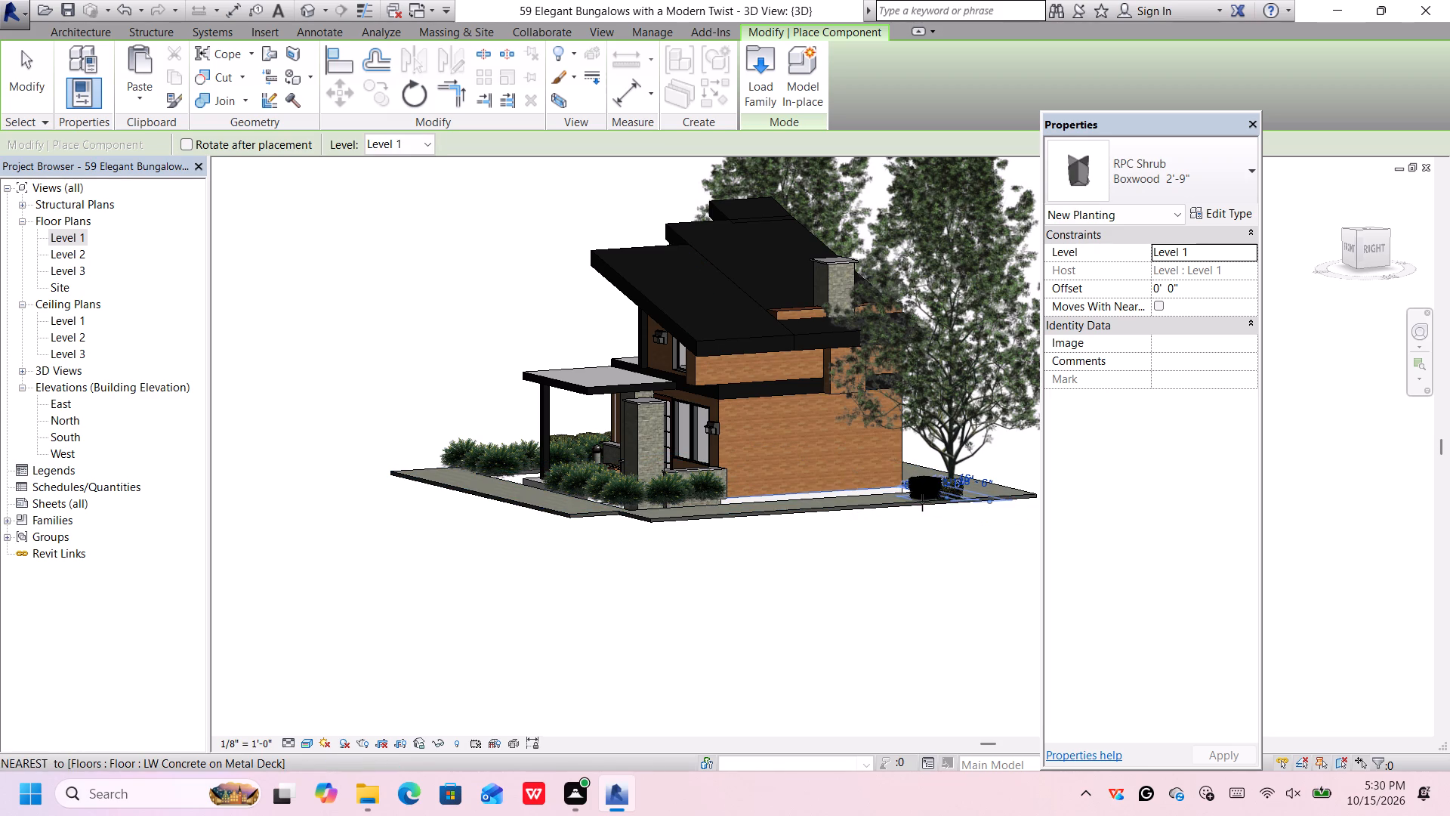
{"action": "left_click", "coordinate": [904, 507]}
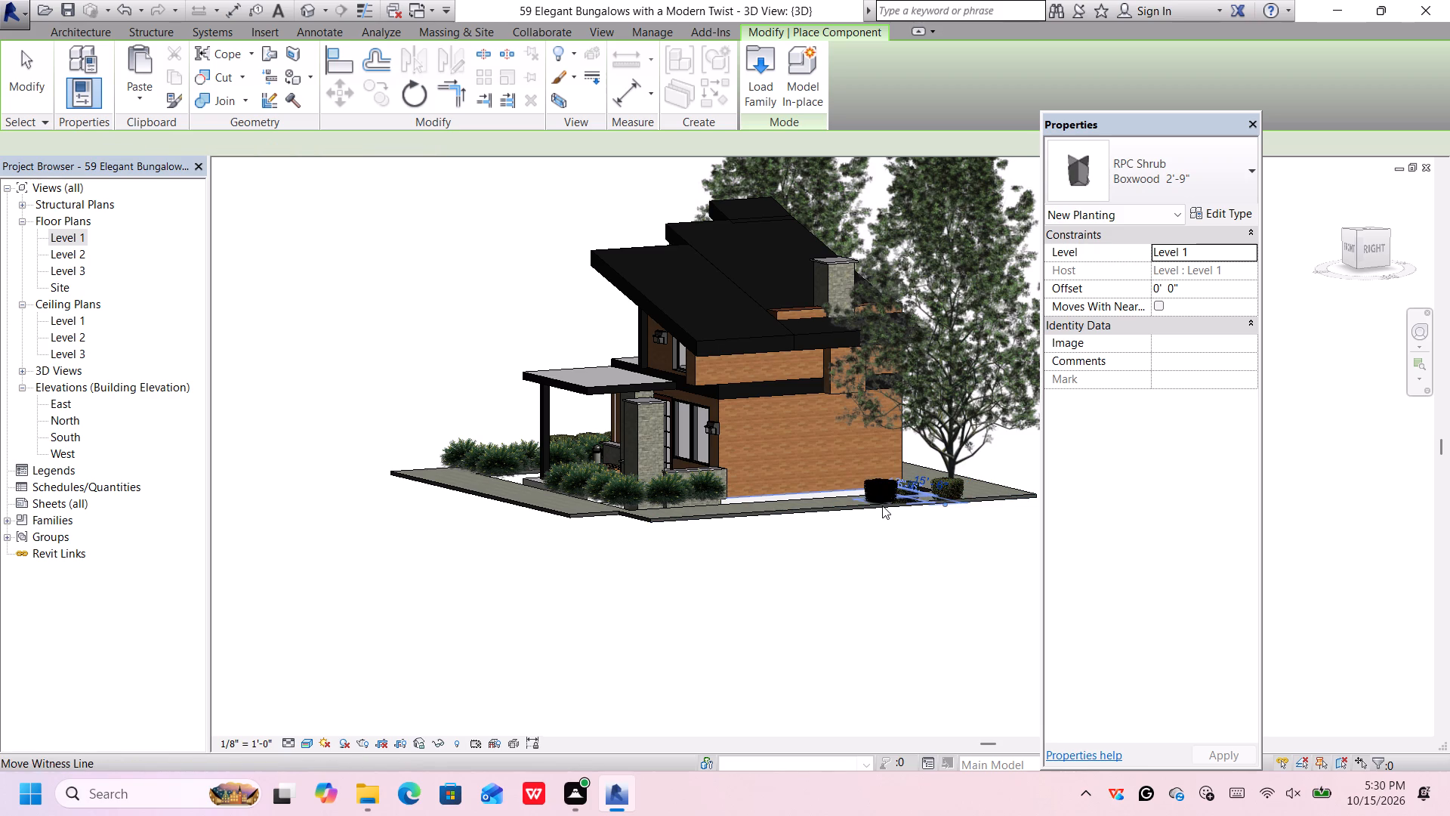
{"action": "left_click", "coordinate": [881, 506]}
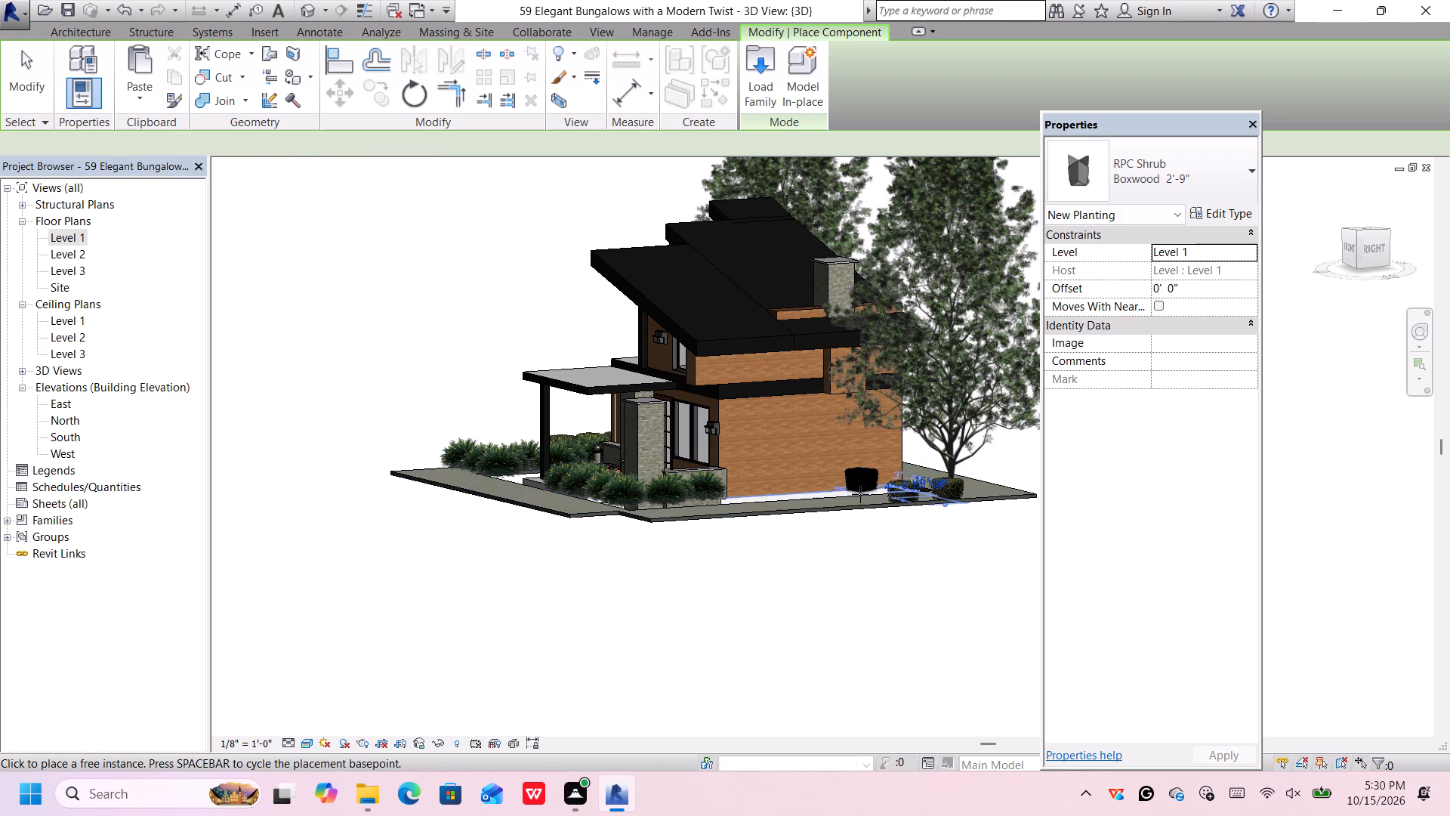
{"action": "key", "text": "Escape"}
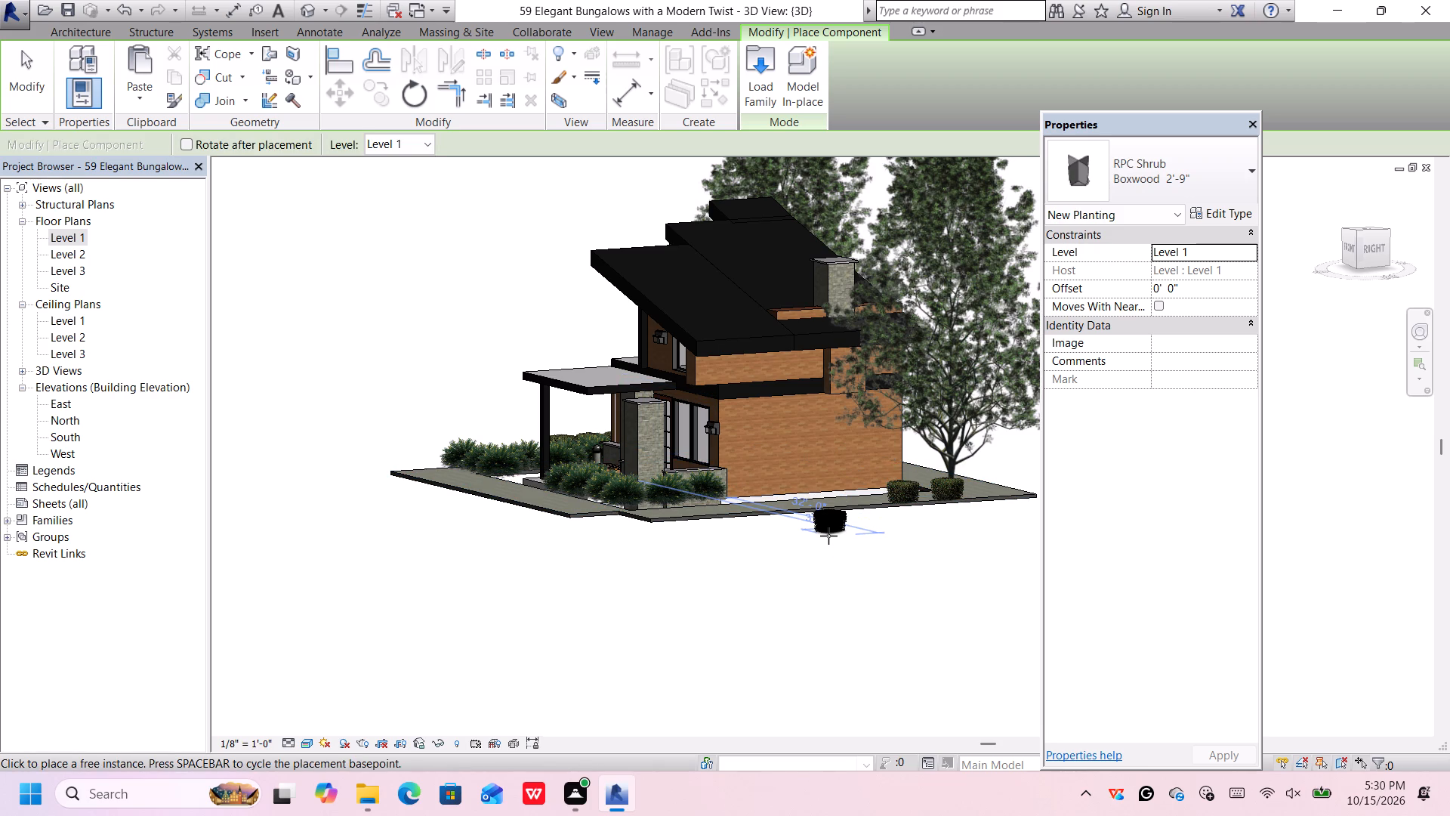
{"action": "key", "text": "Escape"}
Examine the bungalow's planting from the front, checking the Boxwood positions against the paved surround.
{"action": "scroll", "coordinate": [825, 527], "scroll_direction": "down", "scroll_amount": 4}
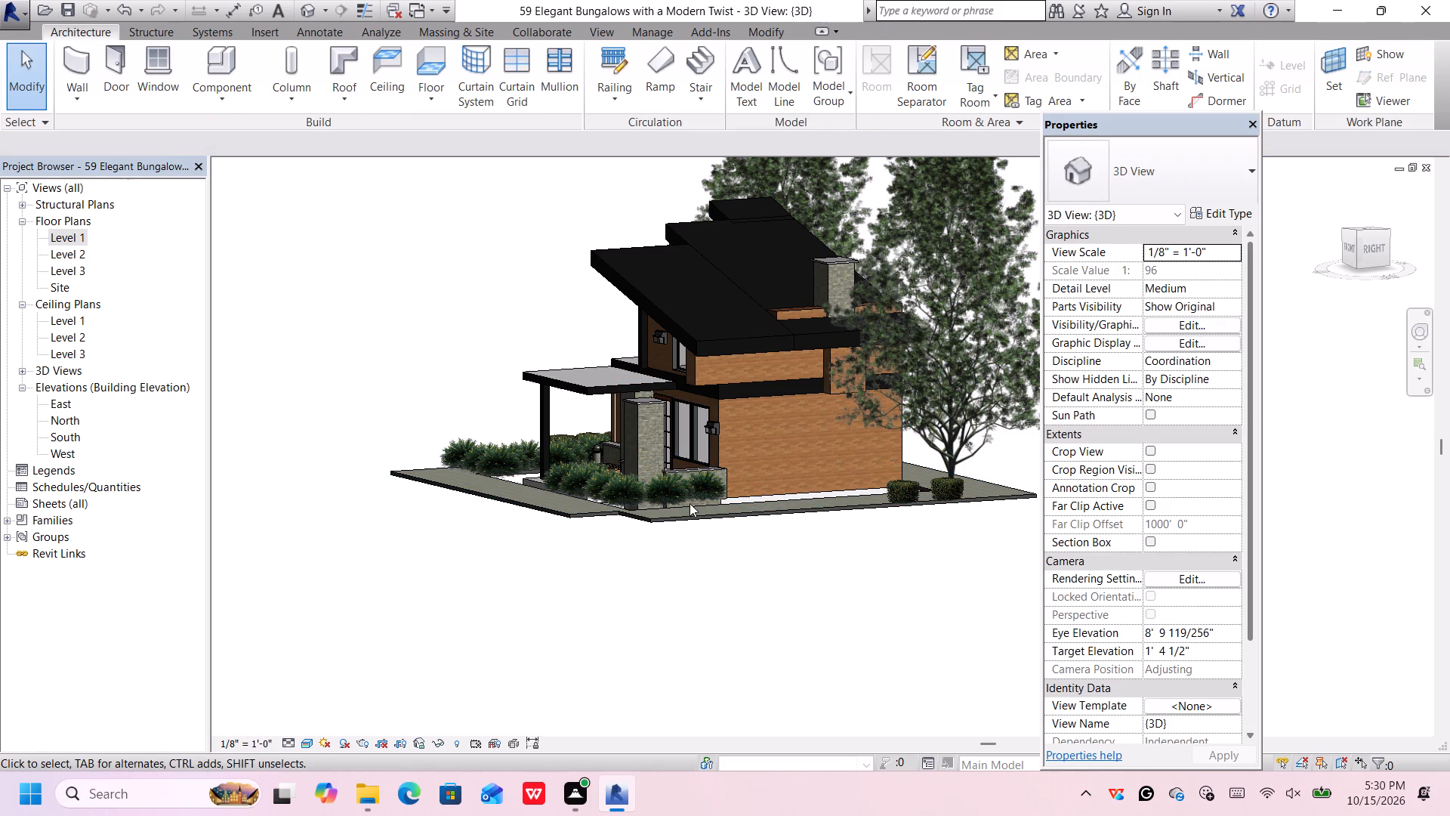
{"action": "middle_click_drag", "start_coordinate": [495, 542], "coordinate": [495, 542]}
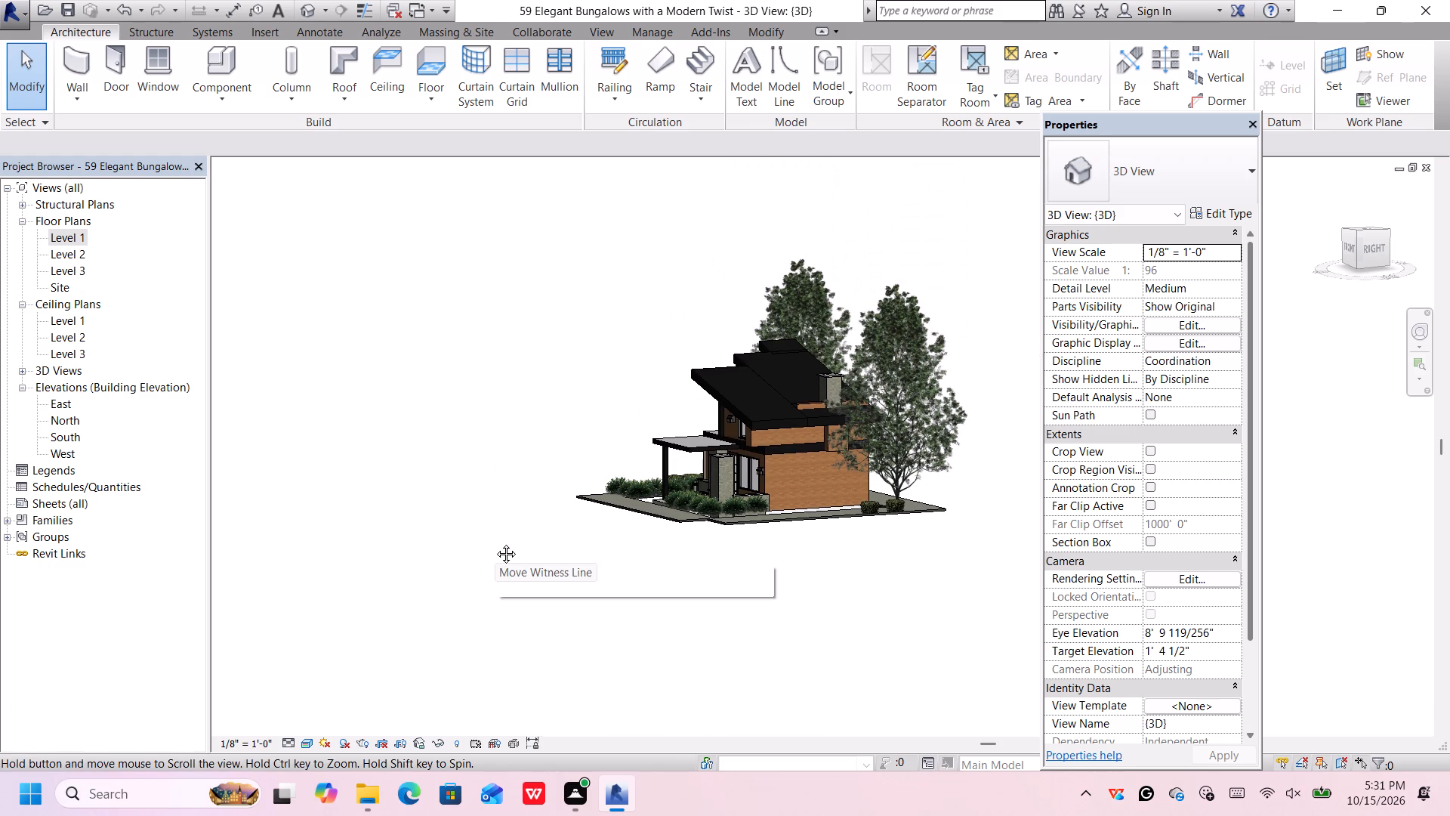
{"action": "middle_click_drag", "start_coordinate": [495, 542], "coordinate": [749, 629]}
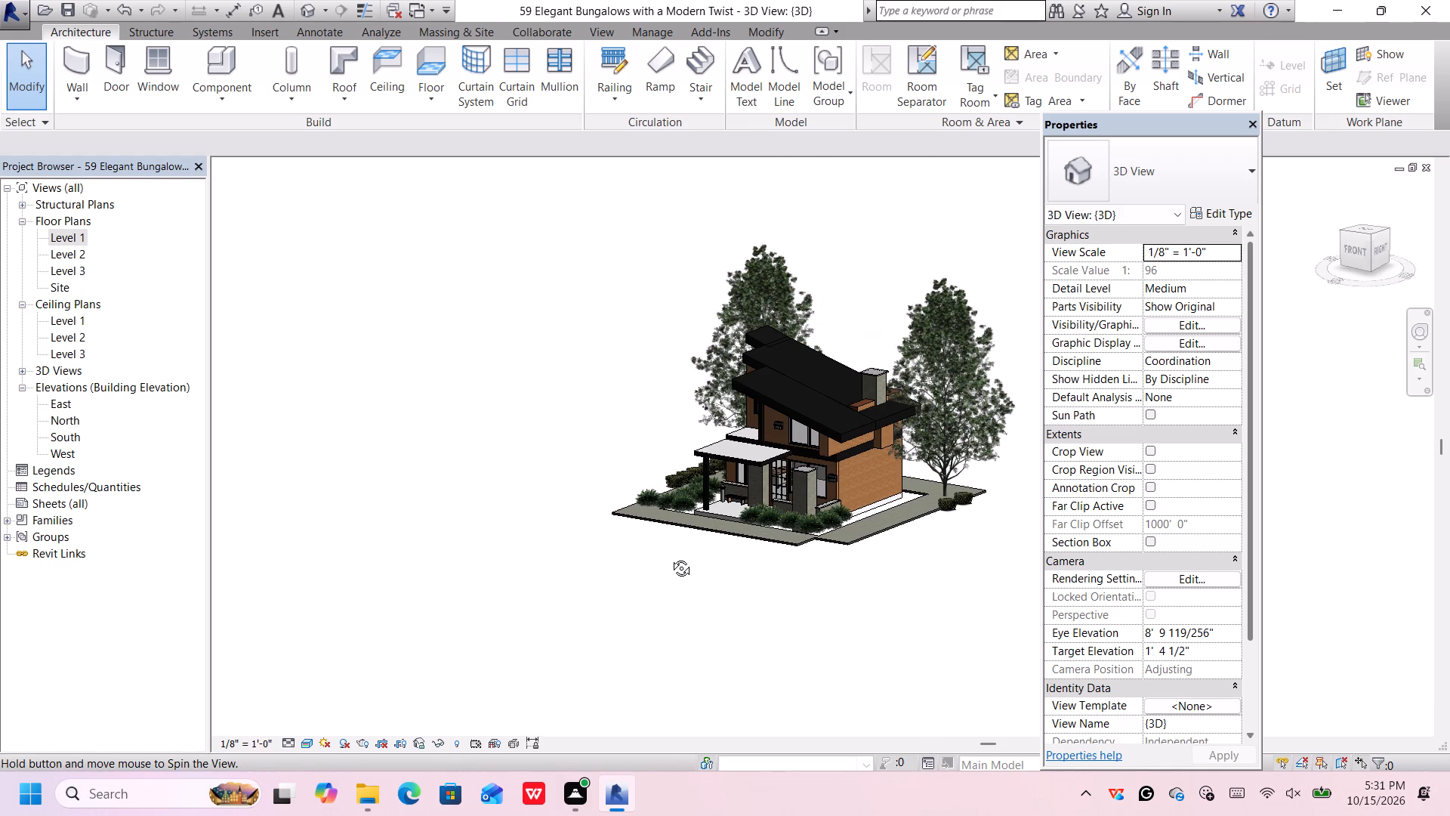
{"action": "scroll", "coordinate": [667, 552], "scroll_direction": "up", "scroll_amount": 5}
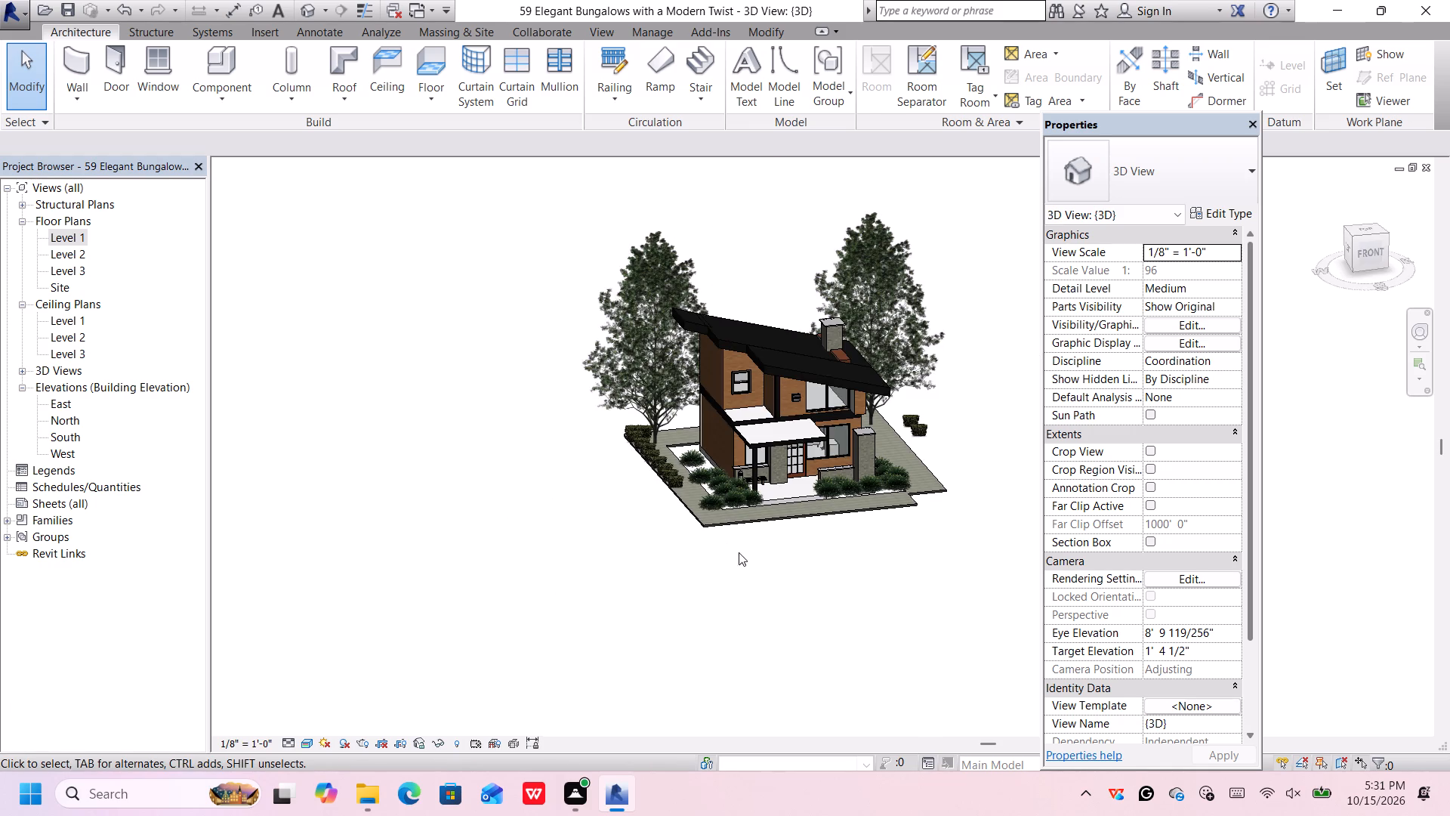
{"action": "scroll", "coordinate": [693, 397], "scroll_direction": "up", "scroll_amount": 1}
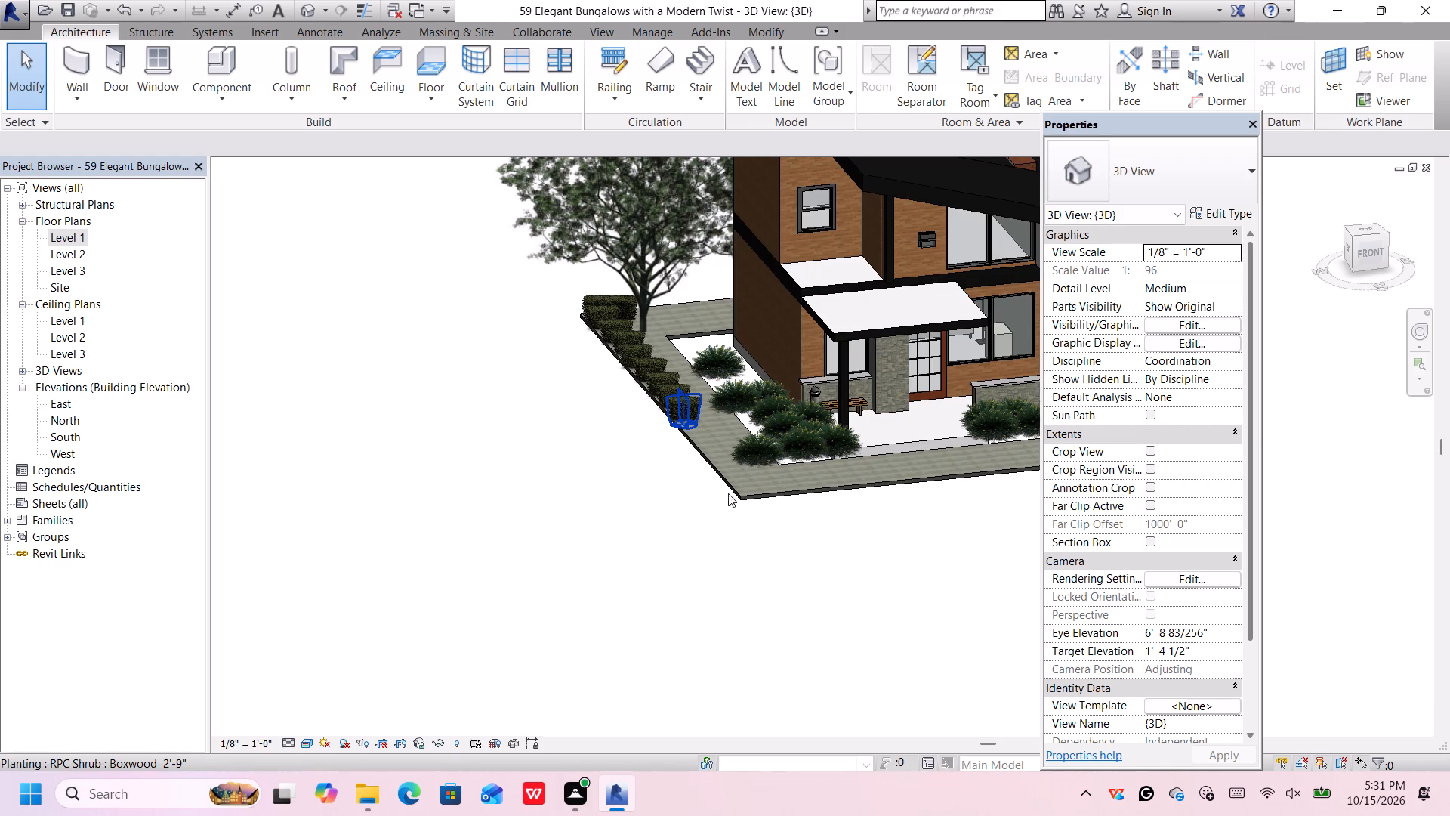
{"action": "scroll", "coordinate": [757, 517], "scroll_direction": "down", "scroll_amount": 5}
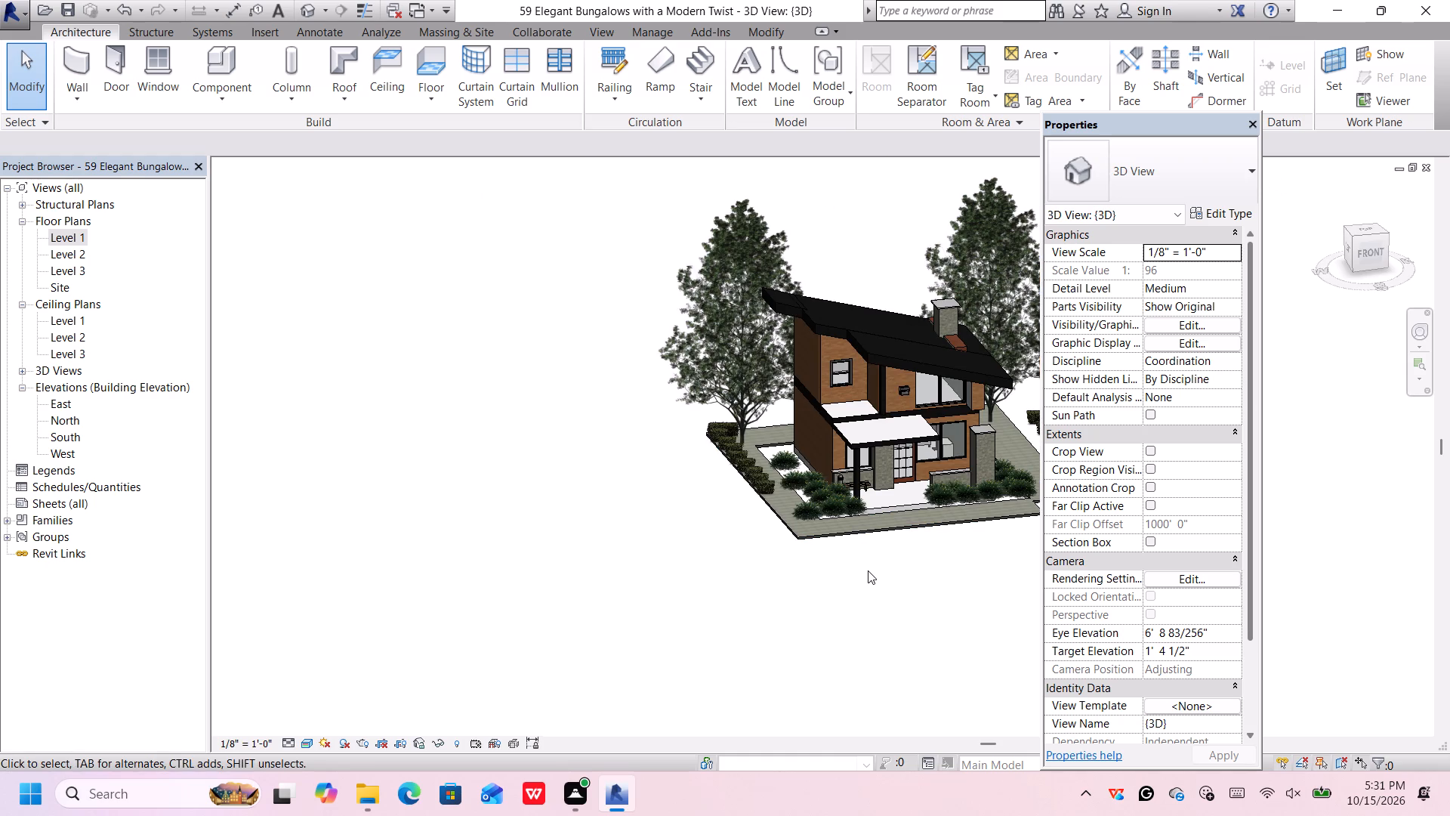
{"action": "middle_click_drag", "start_coordinate": [868, 573], "coordinate": [848, 544]}
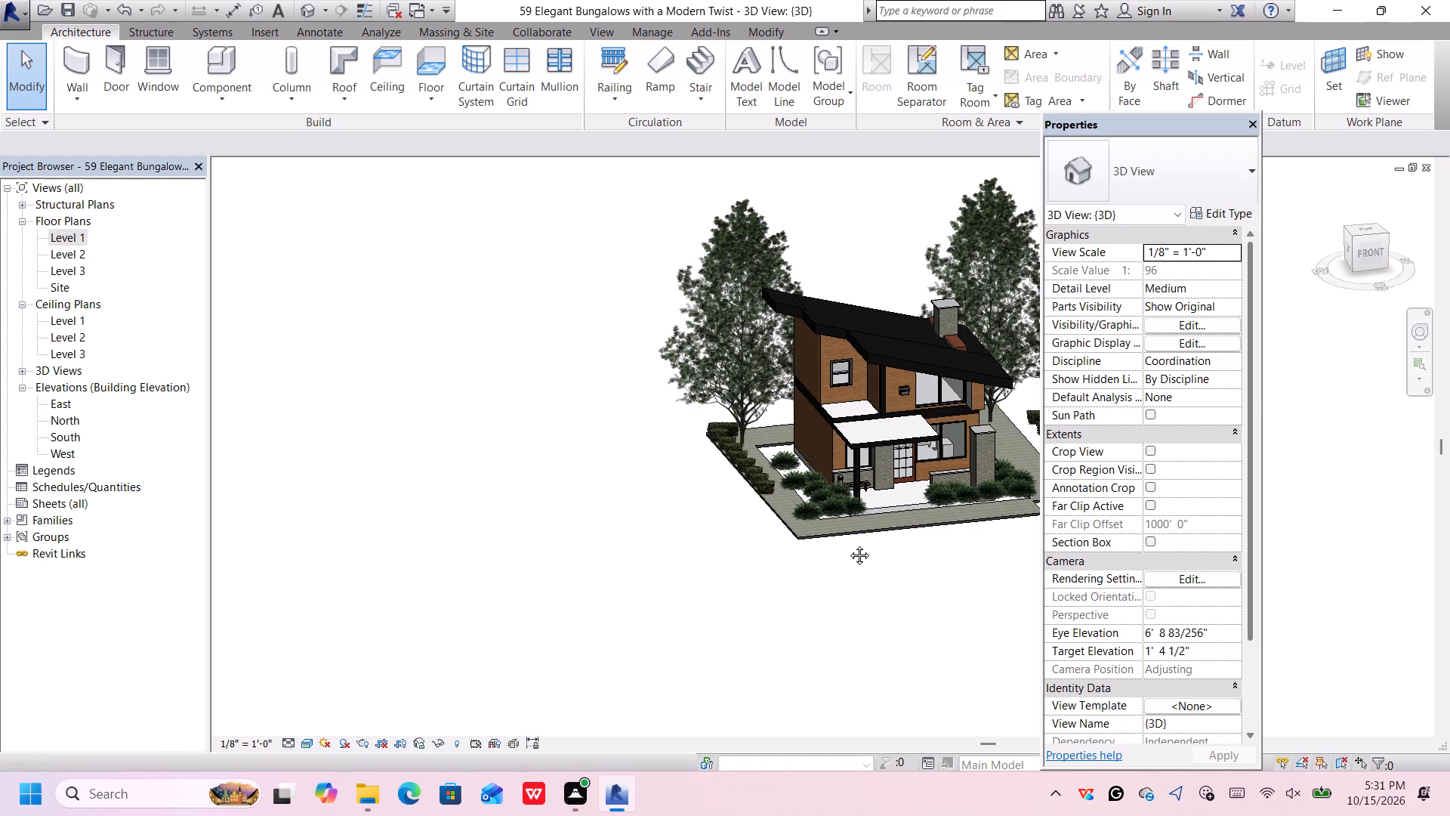
{"action": "middle_click_drag", "start_coordinate": [848, 544], "coordinate": [841, 522]}
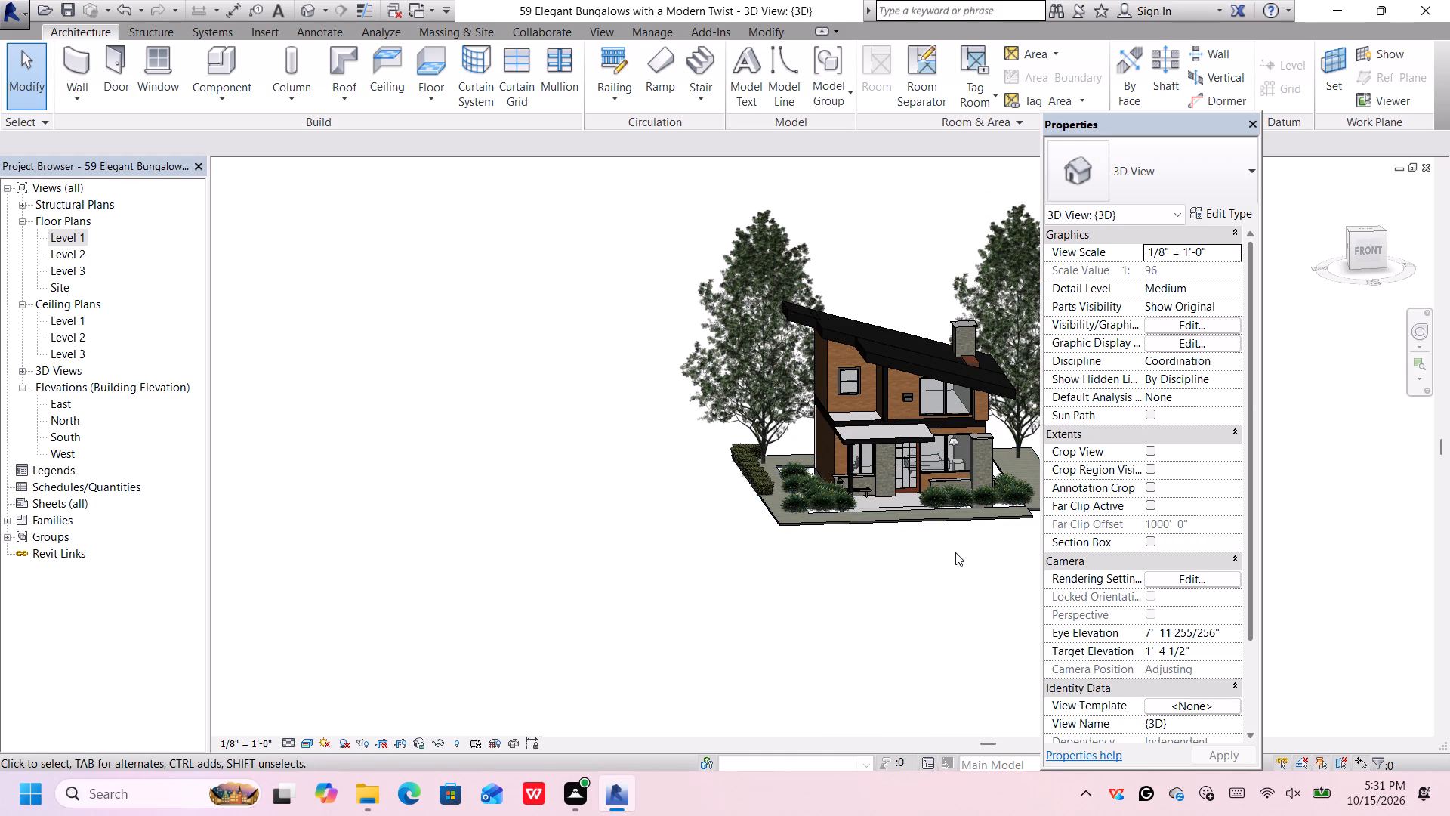
{"action": "scroll", "coordinate": [955, 552], "scroll_direction": "up", "scroll_amount": 4}
{"action": "middle_click_drag", "start_coordinate": [963, 546], "coordinate": [872, 520]}
{"action": "scroll", "coordinate": [900, 531], "scroll_direction": "down", "scroll_amount": 4}
{"action": "scroll", "coordinate": [896, 520], "scroll_direction": "down", "scroll_amount": 17}
{"action": "middle_click_drag", "start_coordinate": [939, 521], "coordinate": [819, 496]}
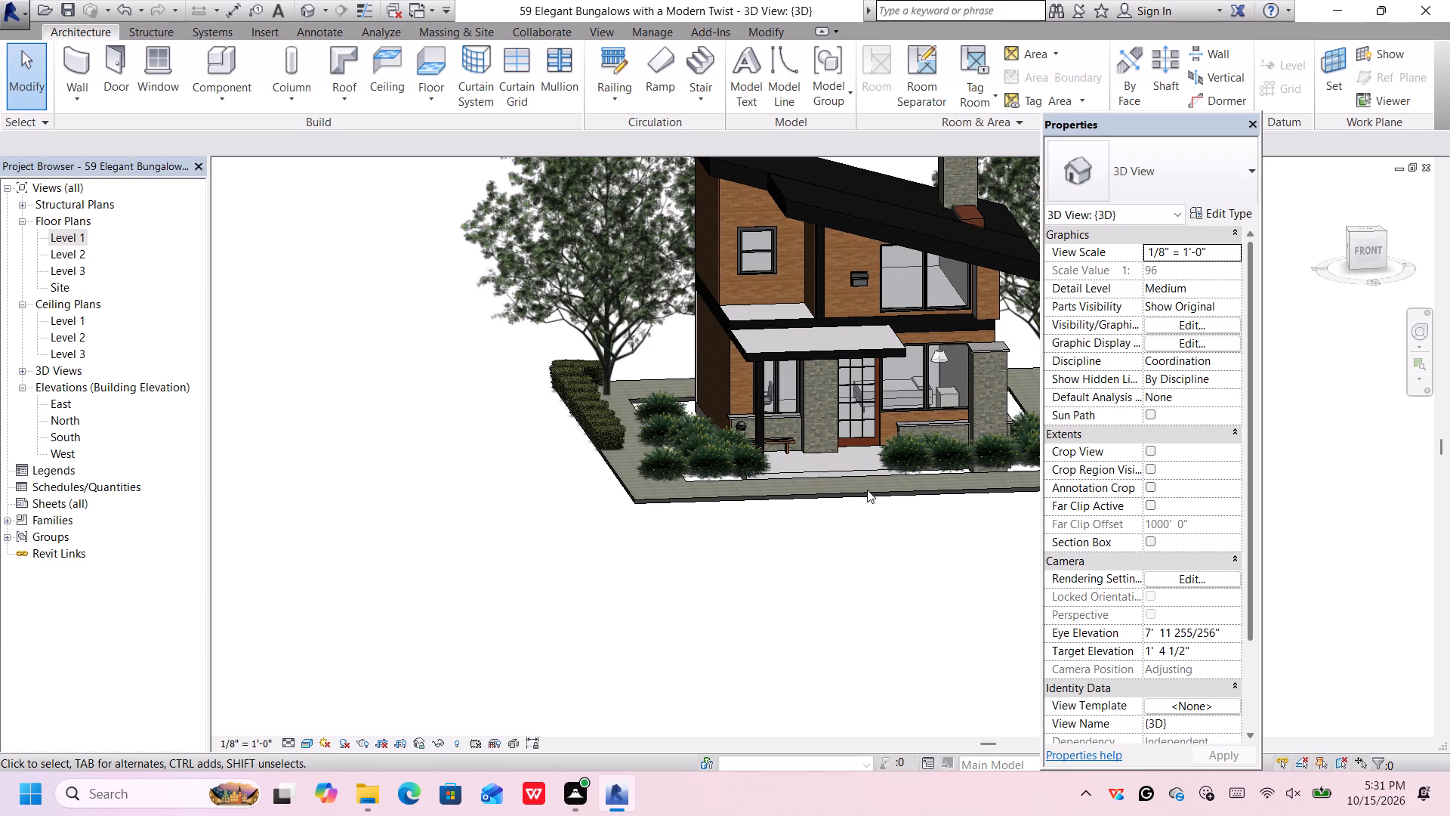
Nudge the front one of the two stray Boxwood 2'-9" shrubs west onto the paving's east edge.
{"action": "scroll", "coordinate": [951, 507], "scroll_direction": "up", "scroll_amount": 7}
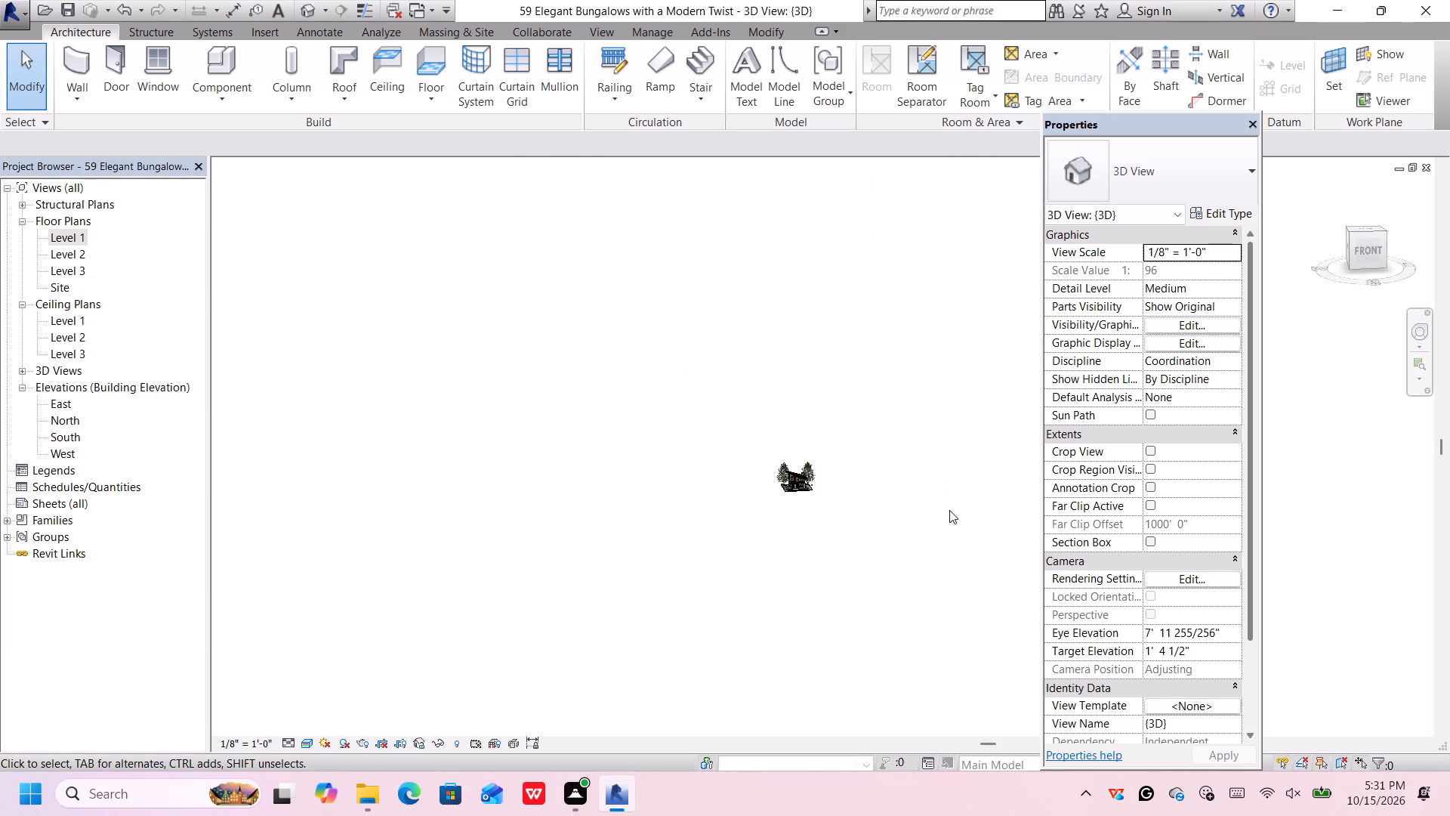
{"action": "scroll", "coordinate": [603, 445], "scroll_direction": "up", "scroll_amount": 6}
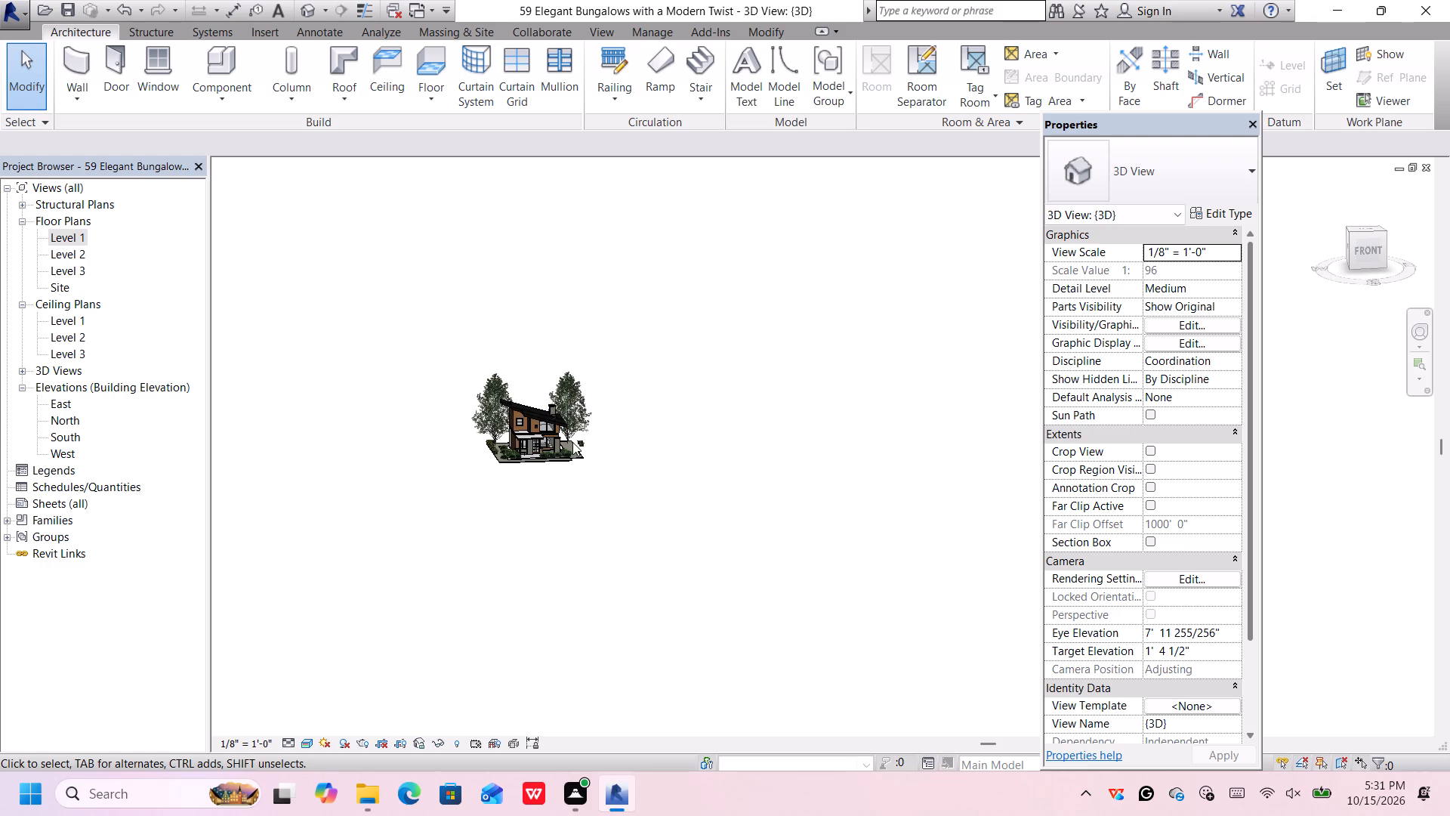
{"action": "scroll", "coordinate": [572, 442], "scroll_direction": "up", "scroll_amount": 14}
{"action": "scroll", "coordinate": [569, 442], "scroll_direction": "down", "scroll_amount": 2}
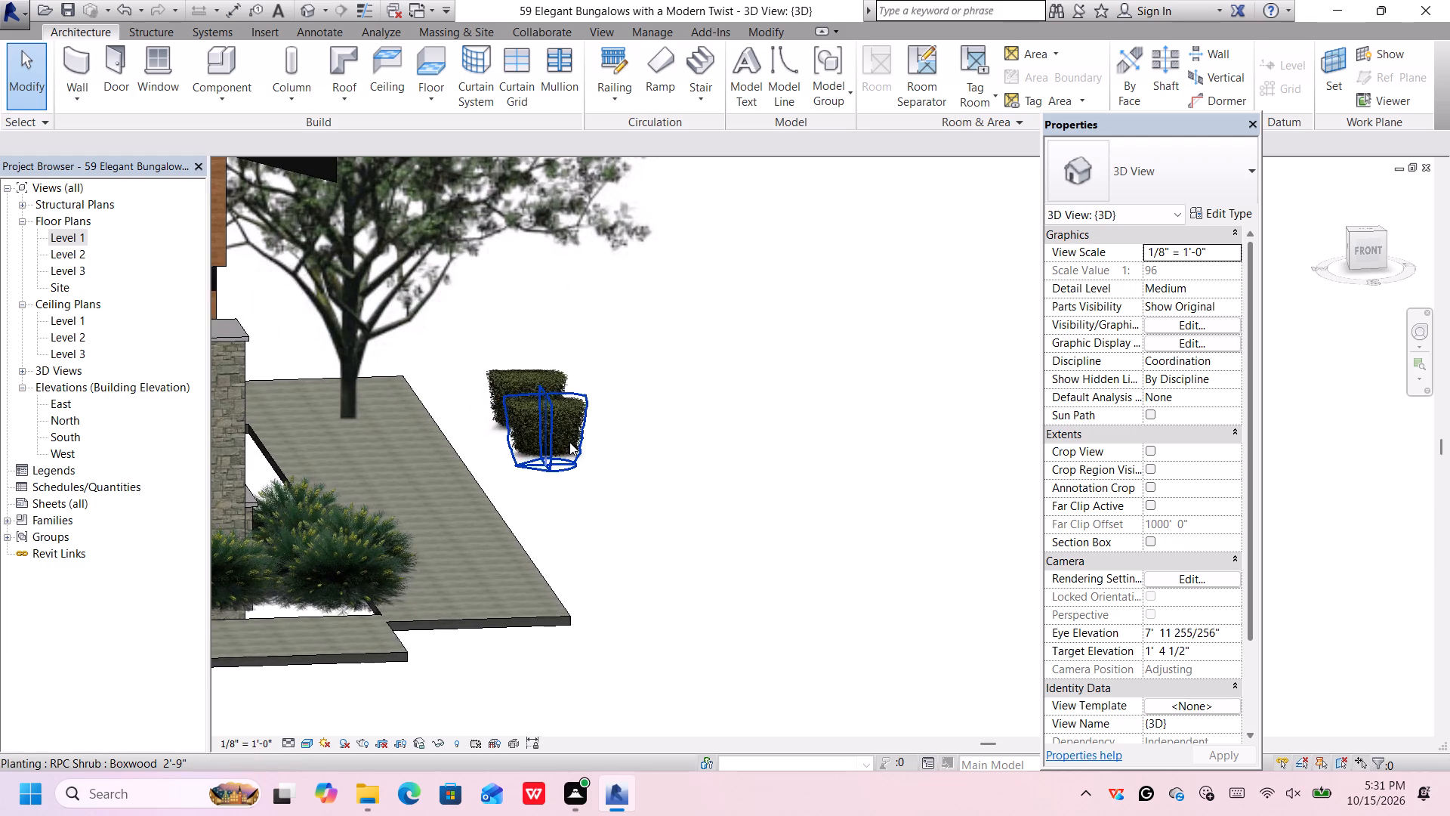
{"action": "scroll", "coordinate": [569, 442], "scroll_direction": "down", "scroll_amount": 3}
{"action": "left_click", "coordinate": [569, 440]}
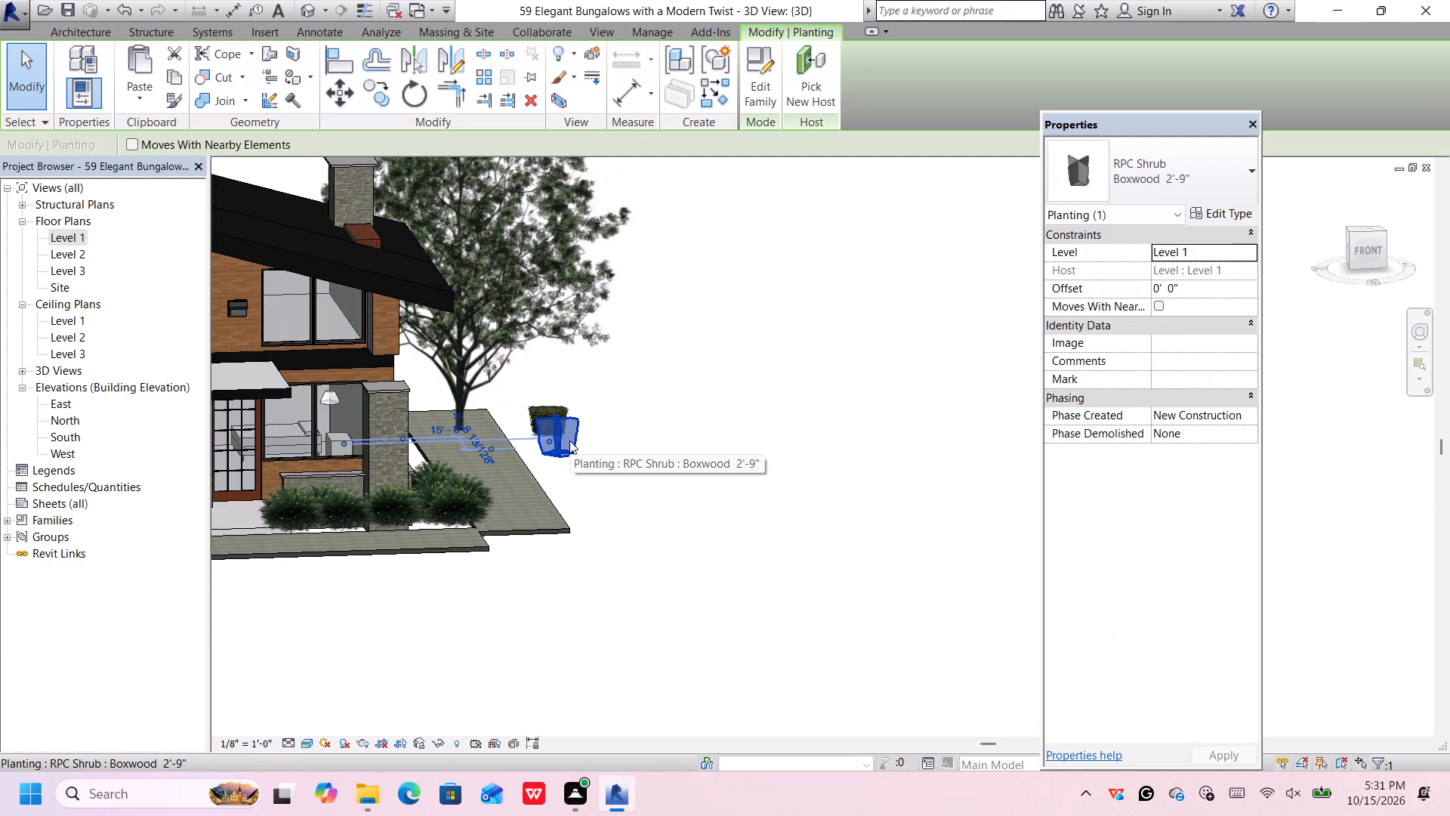
{"action": "key", "text": "Left"}
{"action": "key", "text": "Left"}
{"action": "key", "text": "Left"}
{"action": "key", "text": "Left"}
{"action": "key", "text": "Left"}
{"action": "key", "text": "Left"}
{"action": "key", "text": "Left"}
{"action": "key", "text": "Left"}
{"action": "key", "text": "Left"}
{"action": "key", "text": "Left"}
{"action": "key", "text": "Left"}
{"action": "key", "text": "Left"}
{"action": "key", "text": "Left"}
{"action": "key", "text": "Left"}
{"action": "key", "text": "Left"}
{"action": "key", "text": "Left"}
{"action": "key", "text": "Left"}
{"action": "key", "text": "Left"}
{"action": "key", "text": "Left"}
{"action": "key", "text": "Left"}
{"action": "key", "text": "Left"}
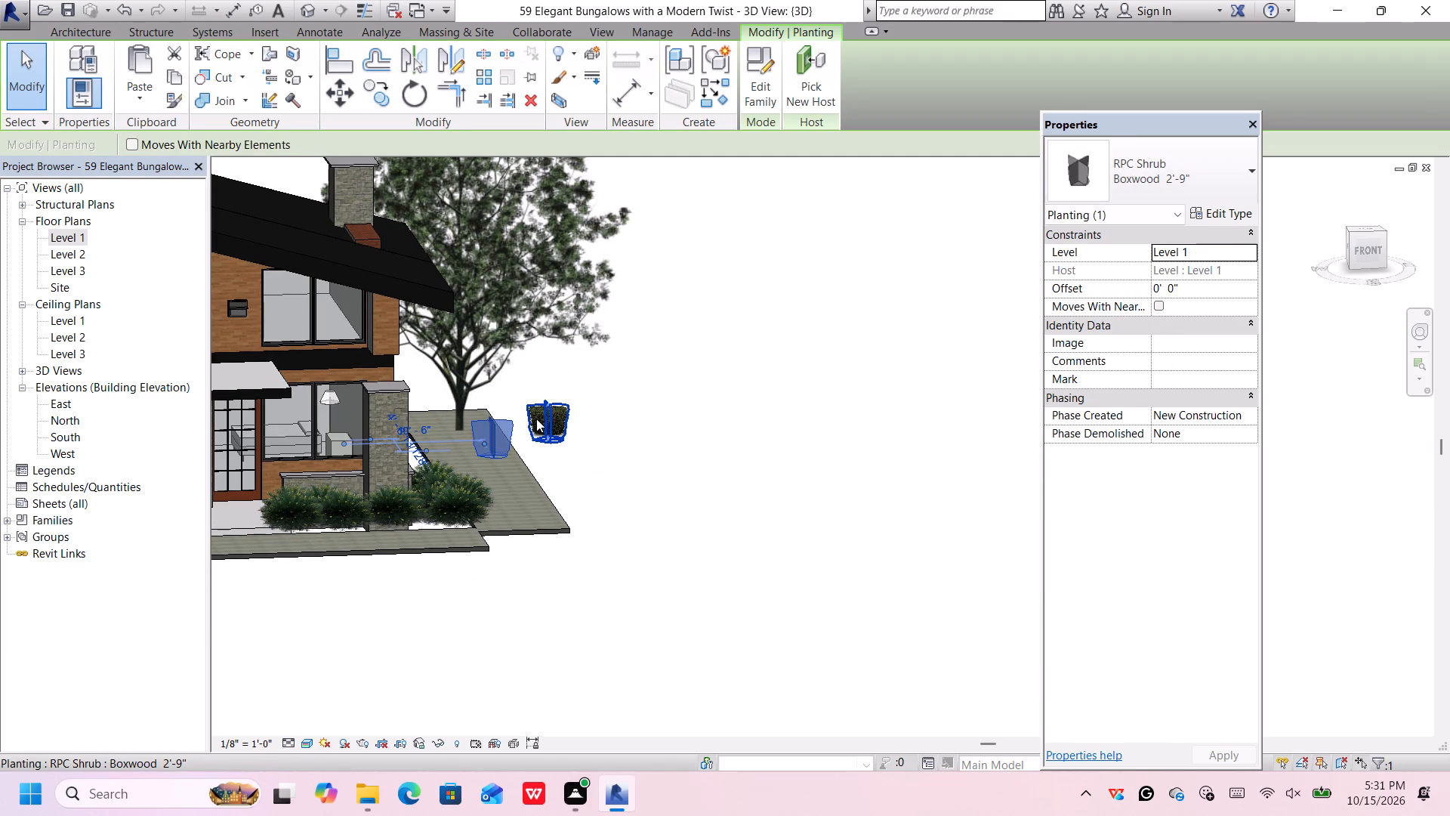
{"action": "key", "text": "Right"}
{"action": "key", "text": "Right"}
{"action": "key", "text": "Right"}
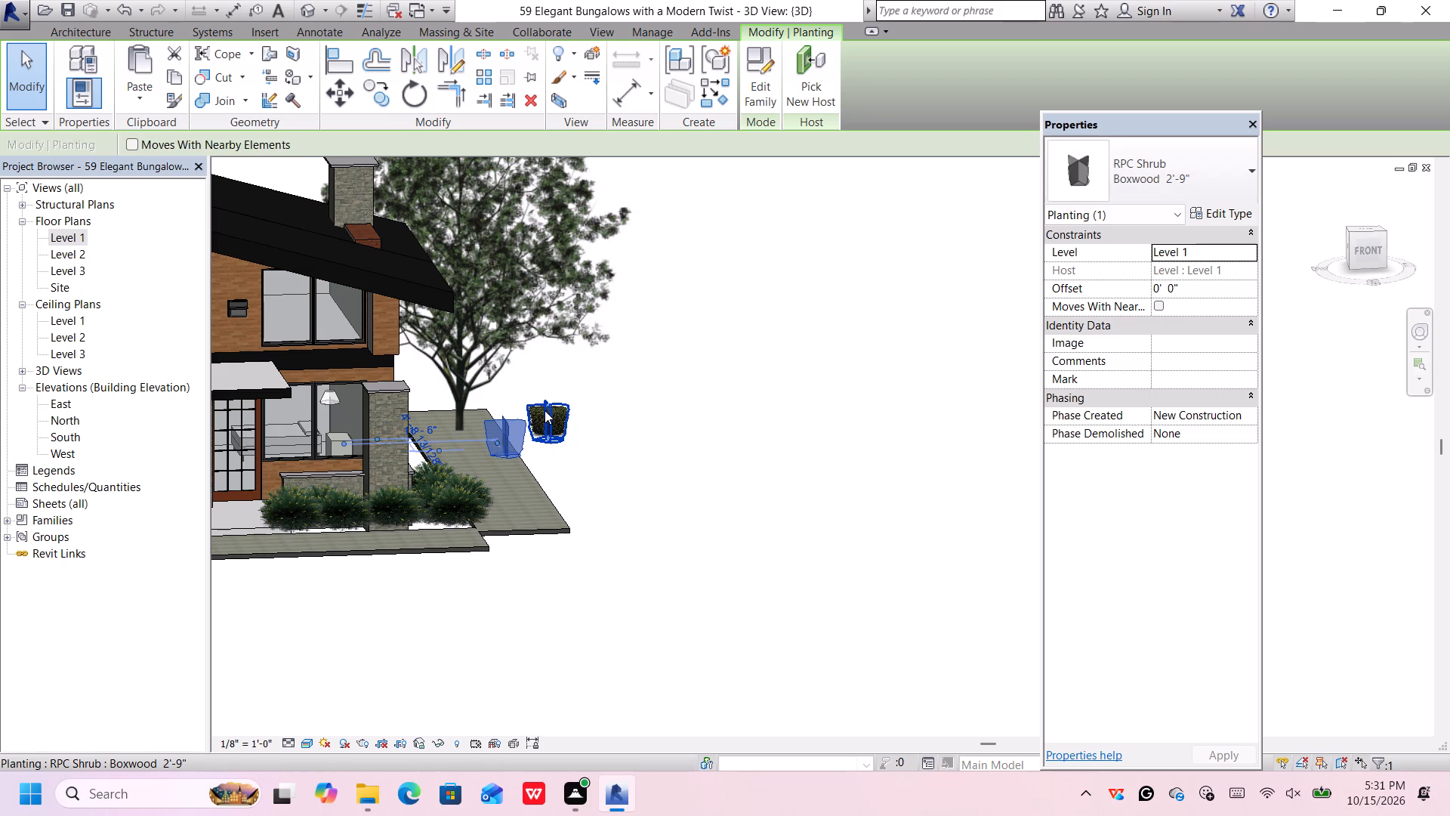
Nudge the rear stray Boxwood 2'-9" shrub west onto the paving's east edge, directly behind the other Boxwood.
{"action": "left_click", "coordinate": [545, 410]}
{"action": "key", "text": "Left"}
{"action": "key", "text": "Left"}
{"action": "key", "text": "Left"}
{"action": "key", "text": "Left"}
{"action": "key", "text": "Left"}
{"action": "key", "text": "Left"}
{"action": "key", "text": "Left"}
{"action": "key", "text": "Left"}
{"action": "key", "text": "Left"}
{"action": "key", "text": "Left"}
{"action": "key", "text": "Left"}
{"action": "key", "text": "Left"}
{"action": "key", "text": "Left"}
{"action": "key", "text": "Left"}
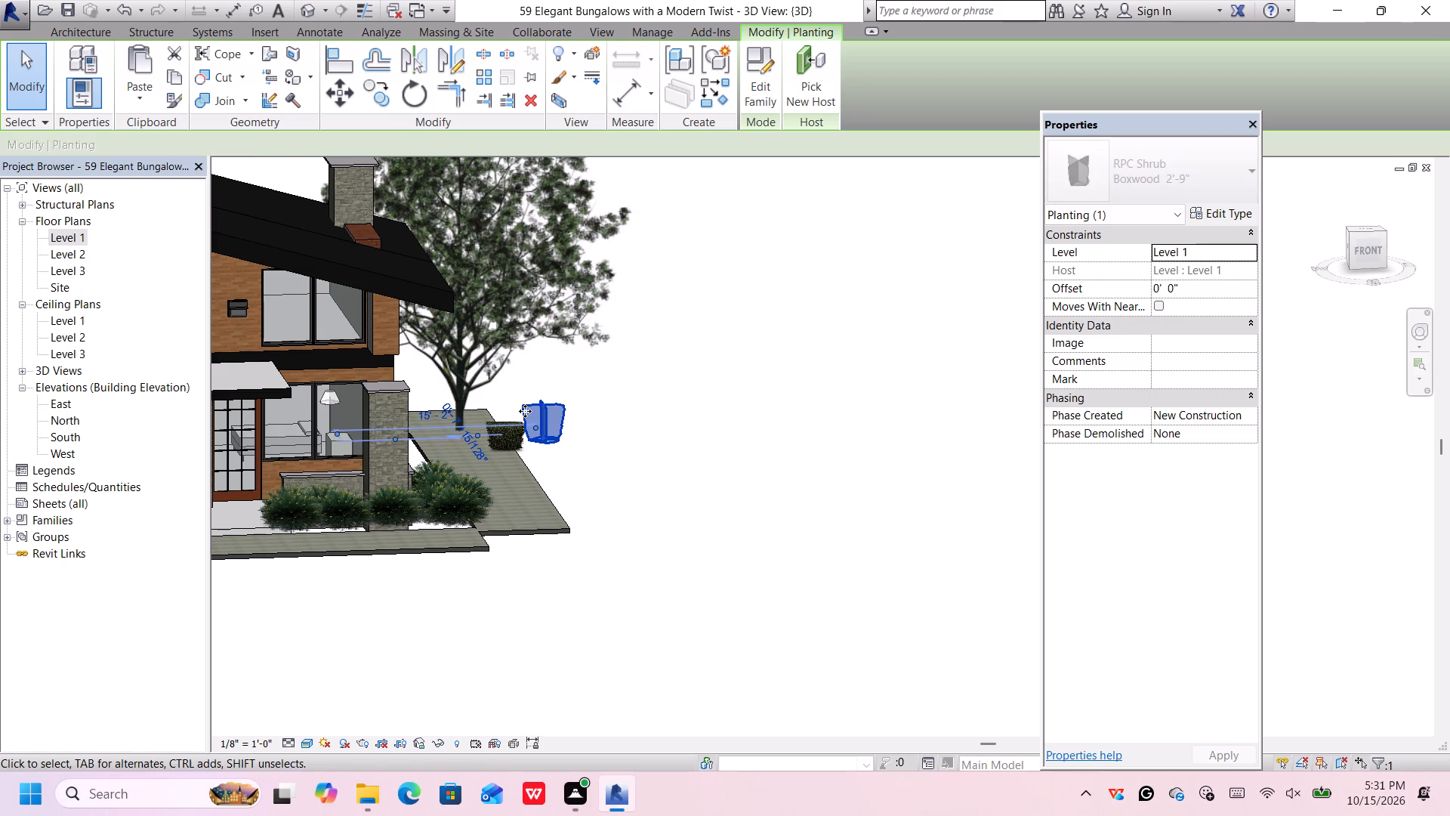
{"action": "key", "text": "Left"}
{"action": "key", "text": "Left"}
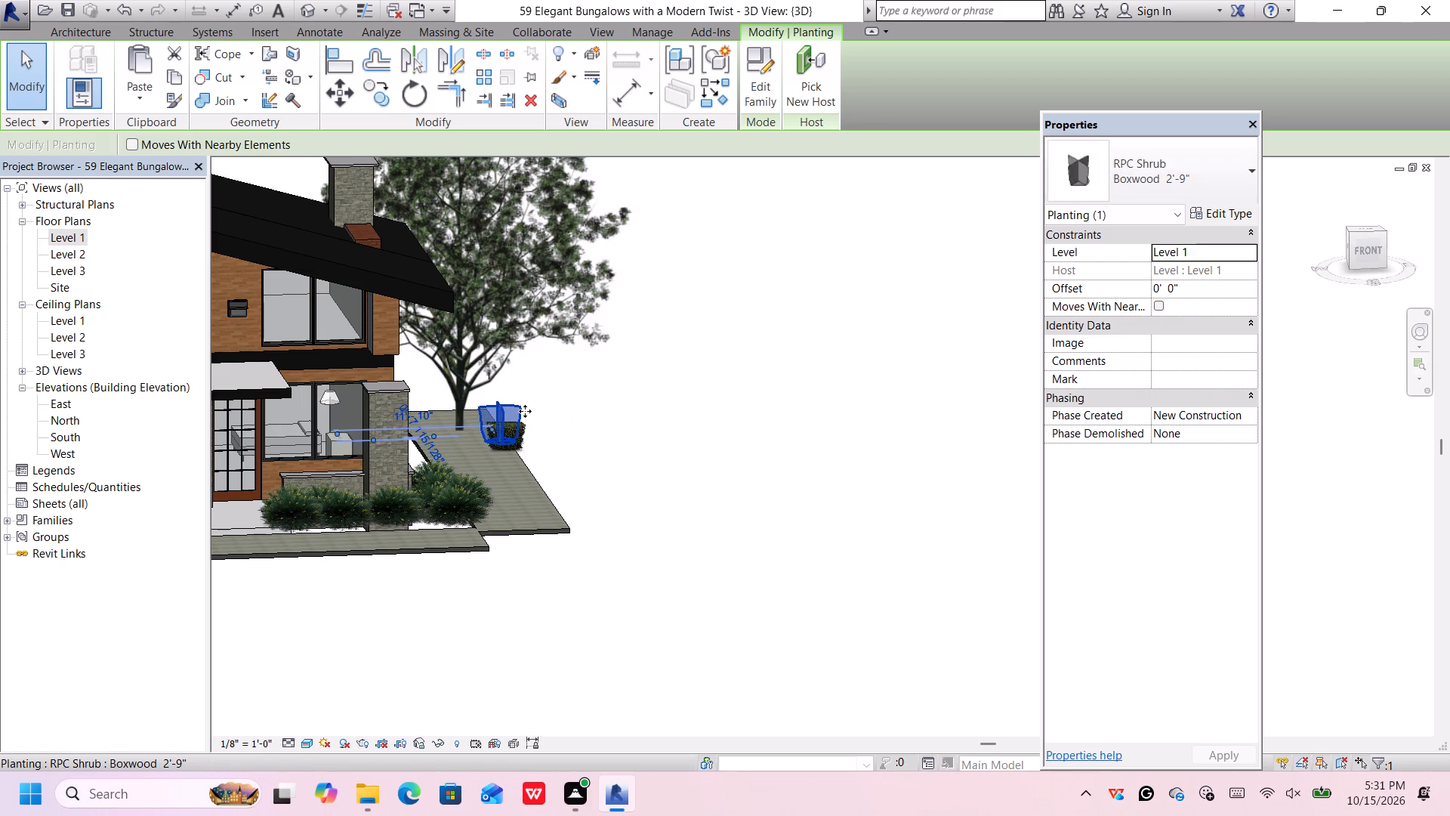
{"action": "left_click", "coordinate": [541, 461]}
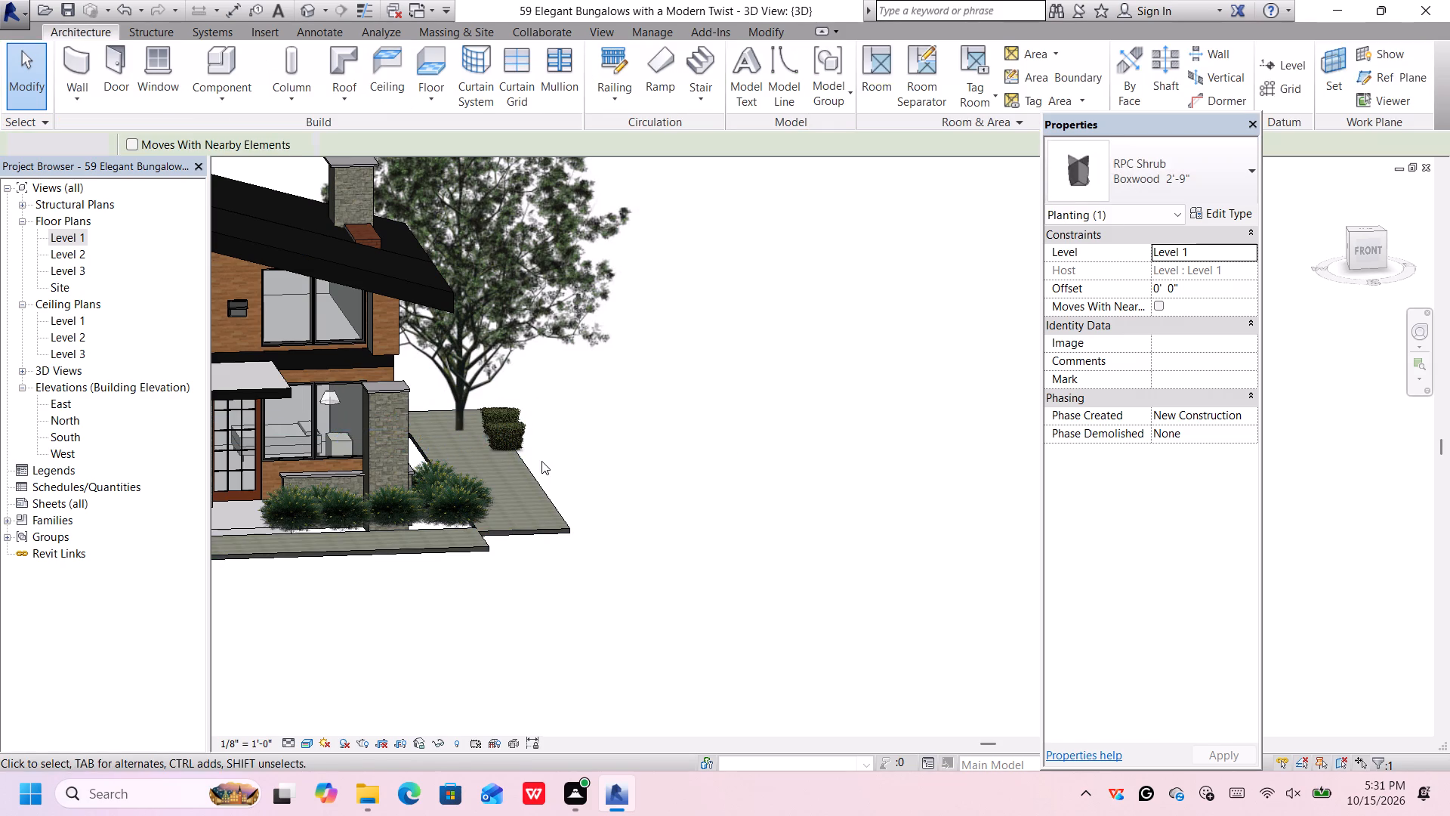
Nudge the front Boxwood 2'-9" shrub forward along the east paving edge, close to the paving's front corner.
{"action": "left_click", "coordinate": [514, 438]}
{"action": "key", "text": "Down"}
{"action": "key", "text": "Down"}
{"action": "key", "text": "Down"}
{"action": "key", "text": "Down"}
{"action": "key", "text": "Down"}
{"action": "key", "text": "Down"}
{"action": "key", "text": "Down"}
{"action": "key", "text": "Down"}
{"action": "key", "text": "Down"}
{"action": "key", "text": "Down"}
{"action": "key", "text": "Down"}
{"action": "key", "text": "Down"}
{"action": "key", "text": "Down"}
{"action": "key", "text": "Down"}
{"action": "key", "text": "Down"}
{"action": "key", "text": "Down"}
{"action": "key", "text": "Down"}
{"action": "key", "text": "Down"}
{"action": "key", "text": "Down"}
{"action": "key", "text": "Down"}
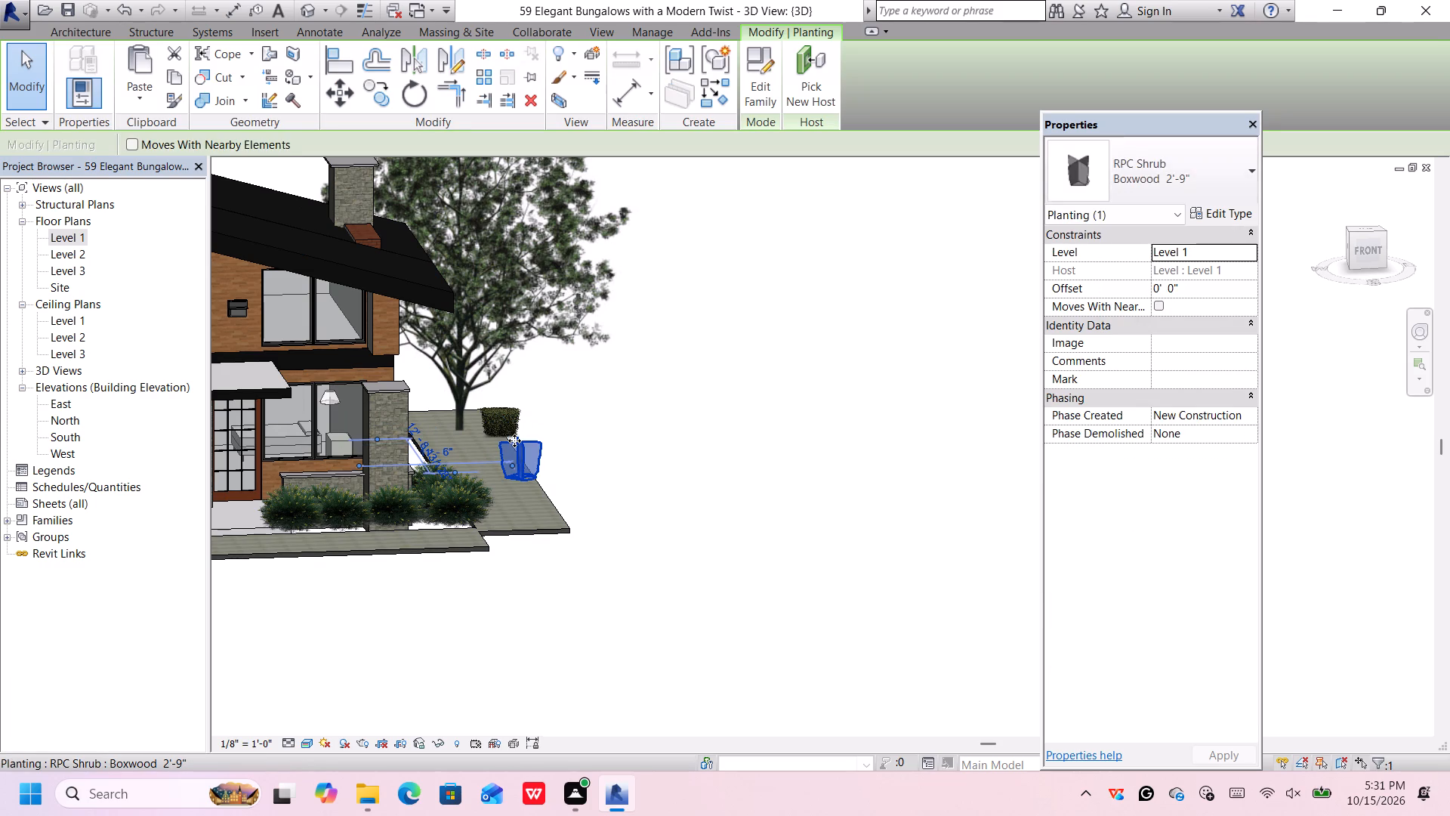
{"action": "key", "text": "Down"}
{"action": "key", "text": "Down"}
{"action": "key", "text": "Down"}
{"action": "key", "text": "Down"}
{"action": "key", "text": "Down"}
{"action": "key", "text": "Down"}
{"action": "key", "text": "Down"}
{"action": "key", "text": "Down"}
{"action": "key", "text": "Down"}
{"action": "key", "text": "Down"}
{"action": "key", "text": "Down"}
{"action": "key", "text": "Down"}
{"action": "key", "text": "Down"}
{"action": "key", "text": "Down"}
{"action": "key", "text": "Down"}
{"action": "key", "text": "Down"}
{"action": "key", "text": "Down"}
{"action": "key", "text": "Down"}
{"action": "key", "text": "Down"}
{"action": "key", "text": "Down"}
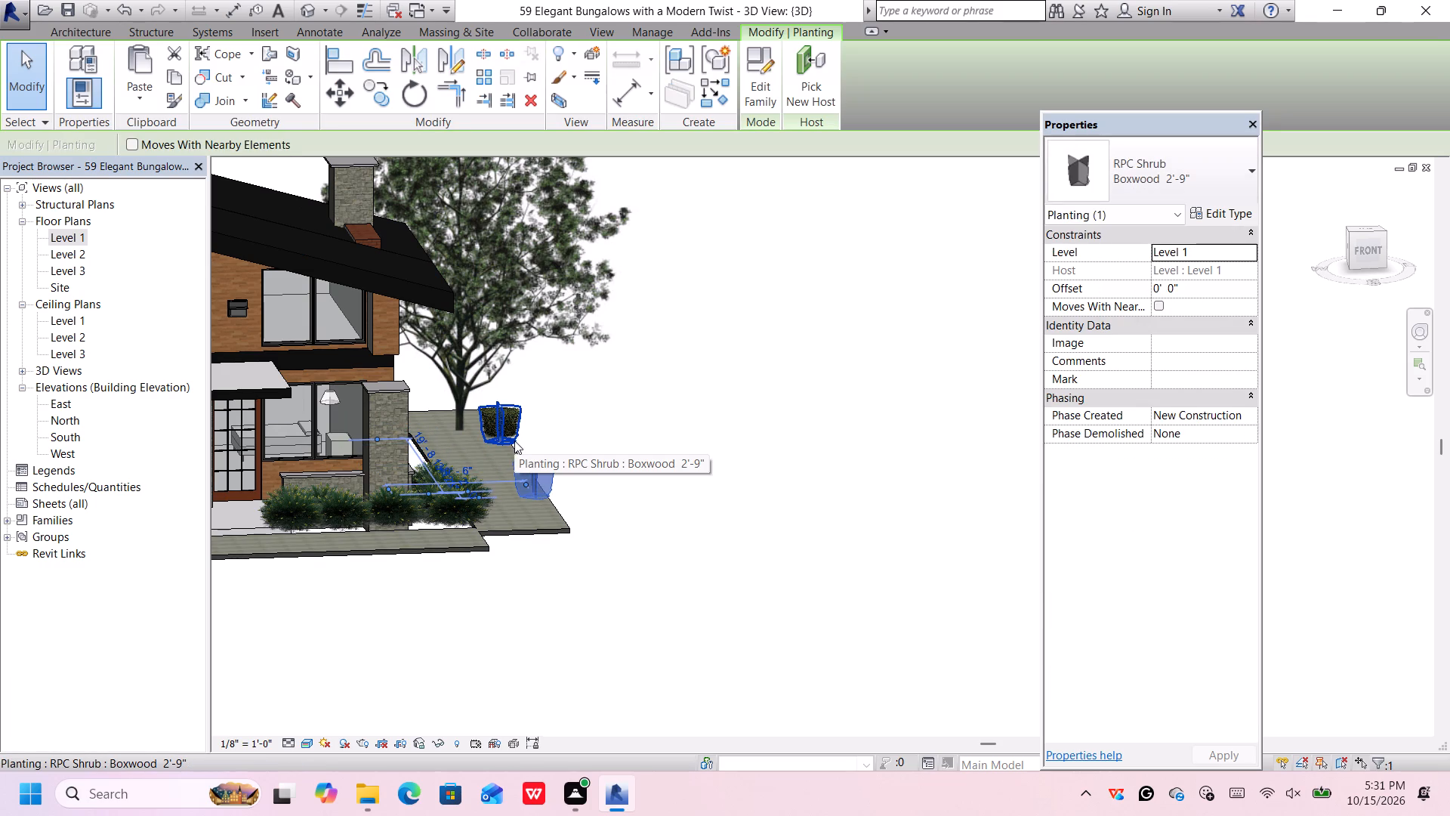
{"action": "key", "text": "Down"}
{"action": "key", "text": "Down"}
{"action": "key", "text": "Down"}
{"action": "key", "text": "Down"}
{"action": "key", "text": "Down"}
{"action": "key", "text": "Down"}
{"action": "key", "text": "Down"}
{"action": "key", "text": "Down"}
{"action": "key", "text": "Down"}
{"action": "key", "text": "Down"}
{"action": "key", "text": "Down"}
{"action": "key", "text": "Down"}
{"action": "key", "text": "Down"}
{"action": "key", "text": "Down"}
{"action": "key", "text": "Down"}
{"action": "key", "text": "Down"}
{"action": "key", "text": "Down"}
{"action": "key", "text": "Down"}
{"action": "key", "text": "Down"}
{"action": "key", "text": "Down"}
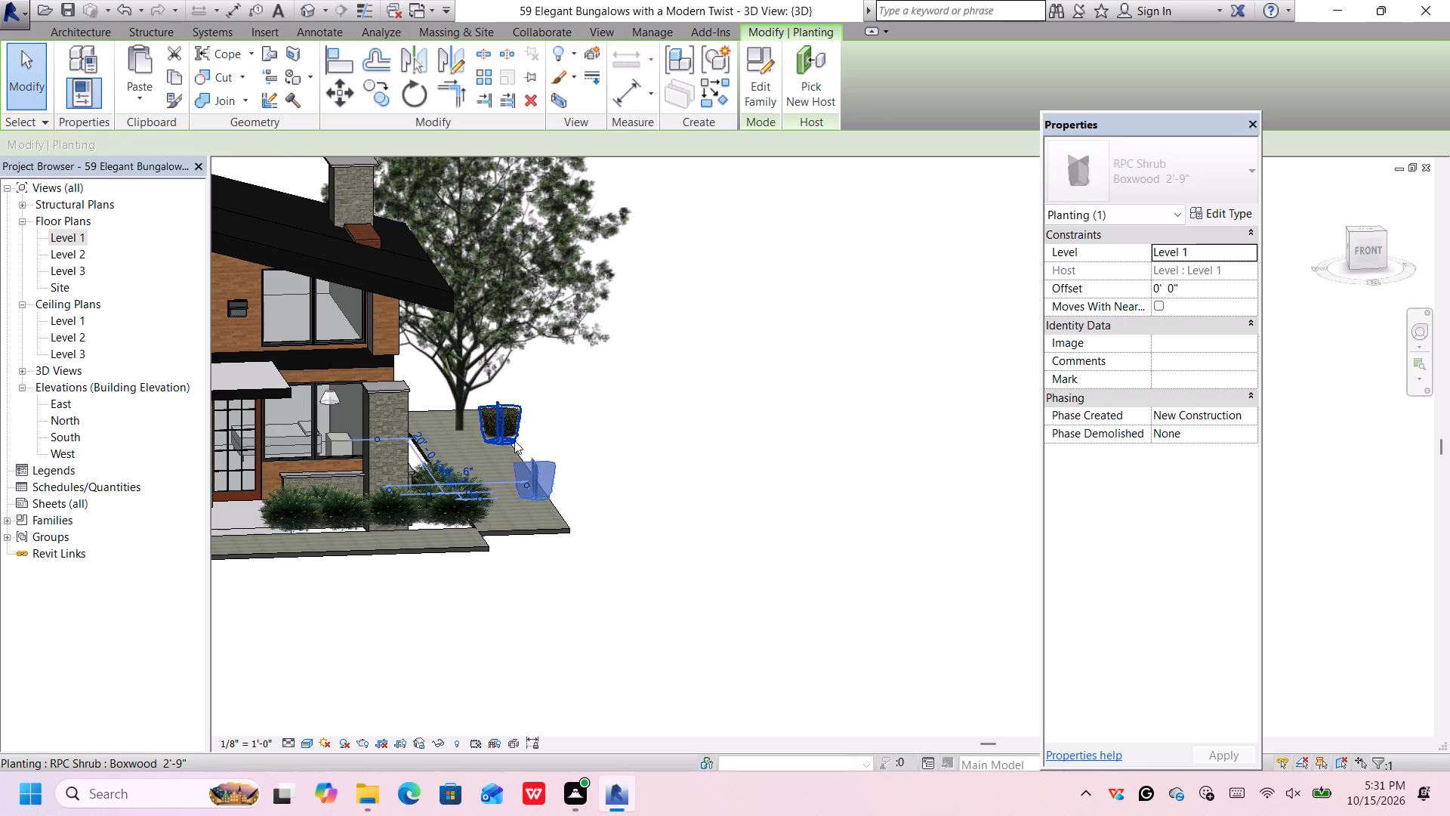
Nudge the rear Boxwood 2'-9" shrub forward along the east paving edge, just behind the front Boxwood.
{"action": "left_click", "coordinate": [510, 428]}
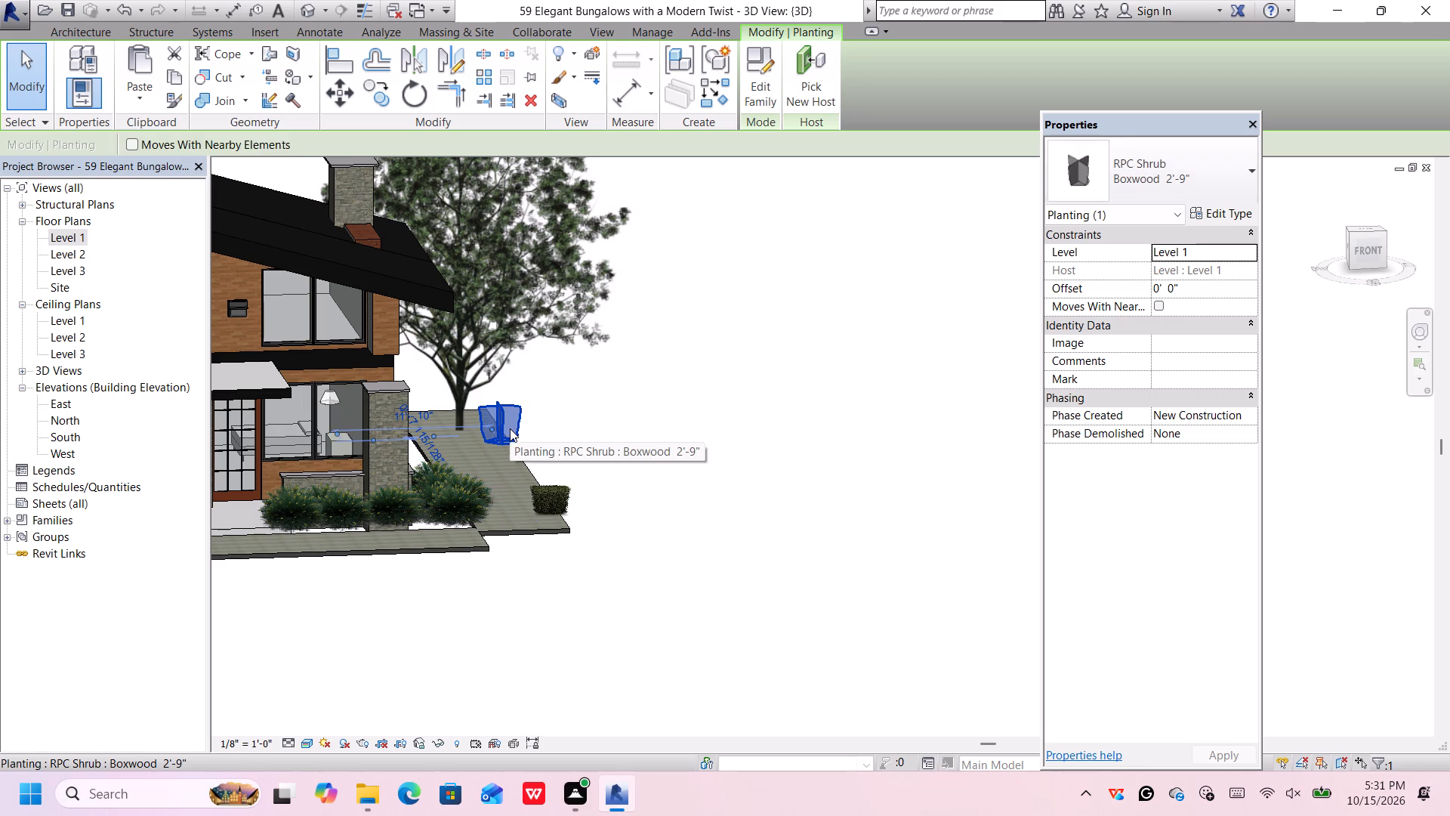
{"action": "key", "text": "Down"}
{"action": "key", "text": "Down"}
{"action": "key", "text": "Down"}
{"action": "key", "text": "Down"}
{"action": "key", "text": "Down"}
{"action": "key", "text": "Down"}
{"action": "key", "text": "Down"}
{"action": "key", "text": "Down"}
{"action": "key", "text": "Down"}
{"action": "key", "text": "Down"}
{"action": "key", "text": "Down"}
{"action": "key", "text": "Down"}
{"action": "key", "text": "Down"}
{"action": "key", "text": "Down"}
{"action": "key", "text": "Down"}
{"action": "key", "text": "Down"}
{"action": "key", "text": "Down"}
{"action": "key", "text": "Down"}
{"action": "key", "text": "Down"}
{"action": "key", "text": "Down"}
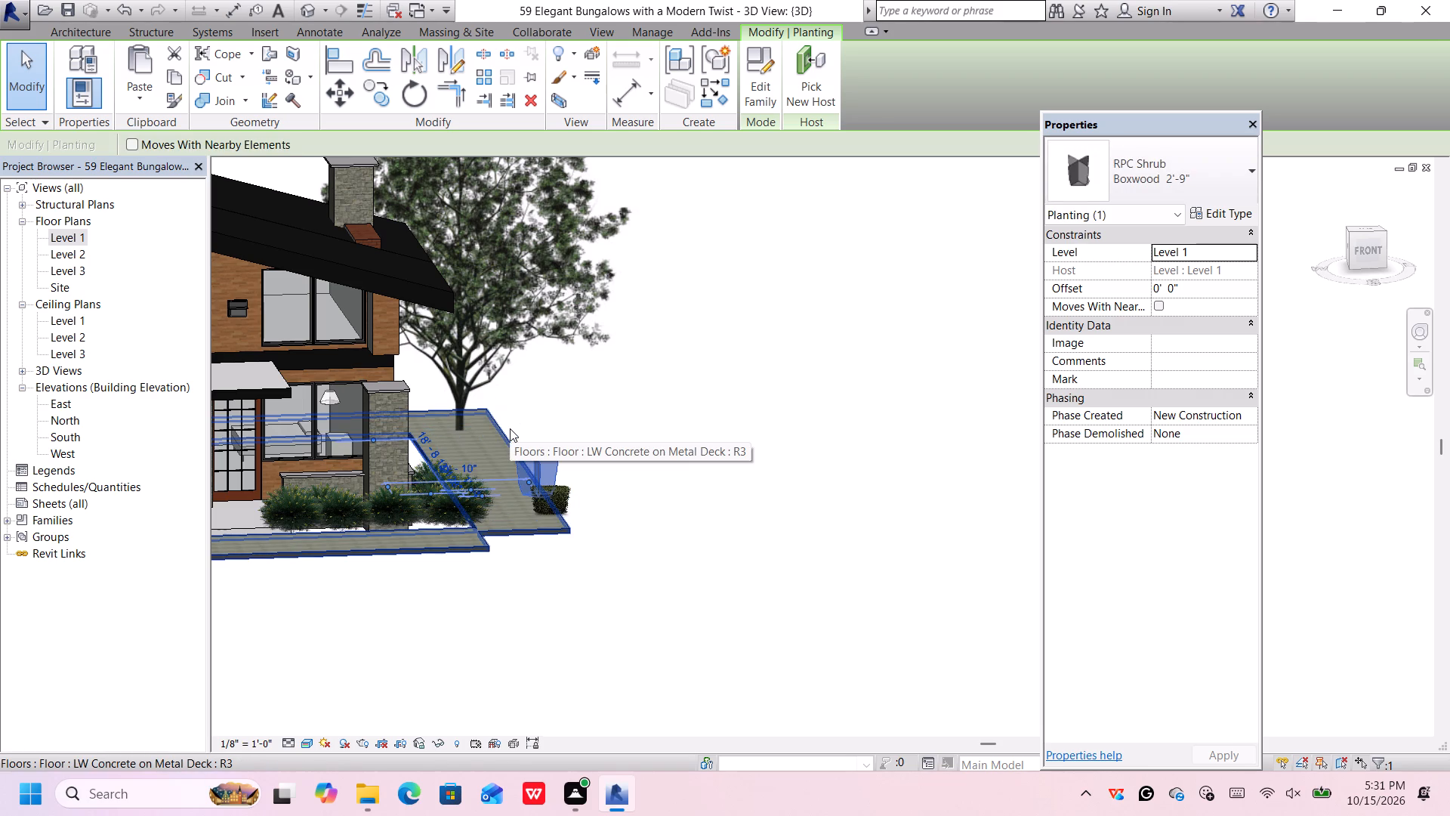
Nudge the front Boxwood 2'-9" shrub slightly west to align it with the one behind.
{"action": "left_click", "coordinate": [559, 496]}
{"action": "left_click", "coordinate": [559, 505]}
{"action": "key", "text": "Left"}
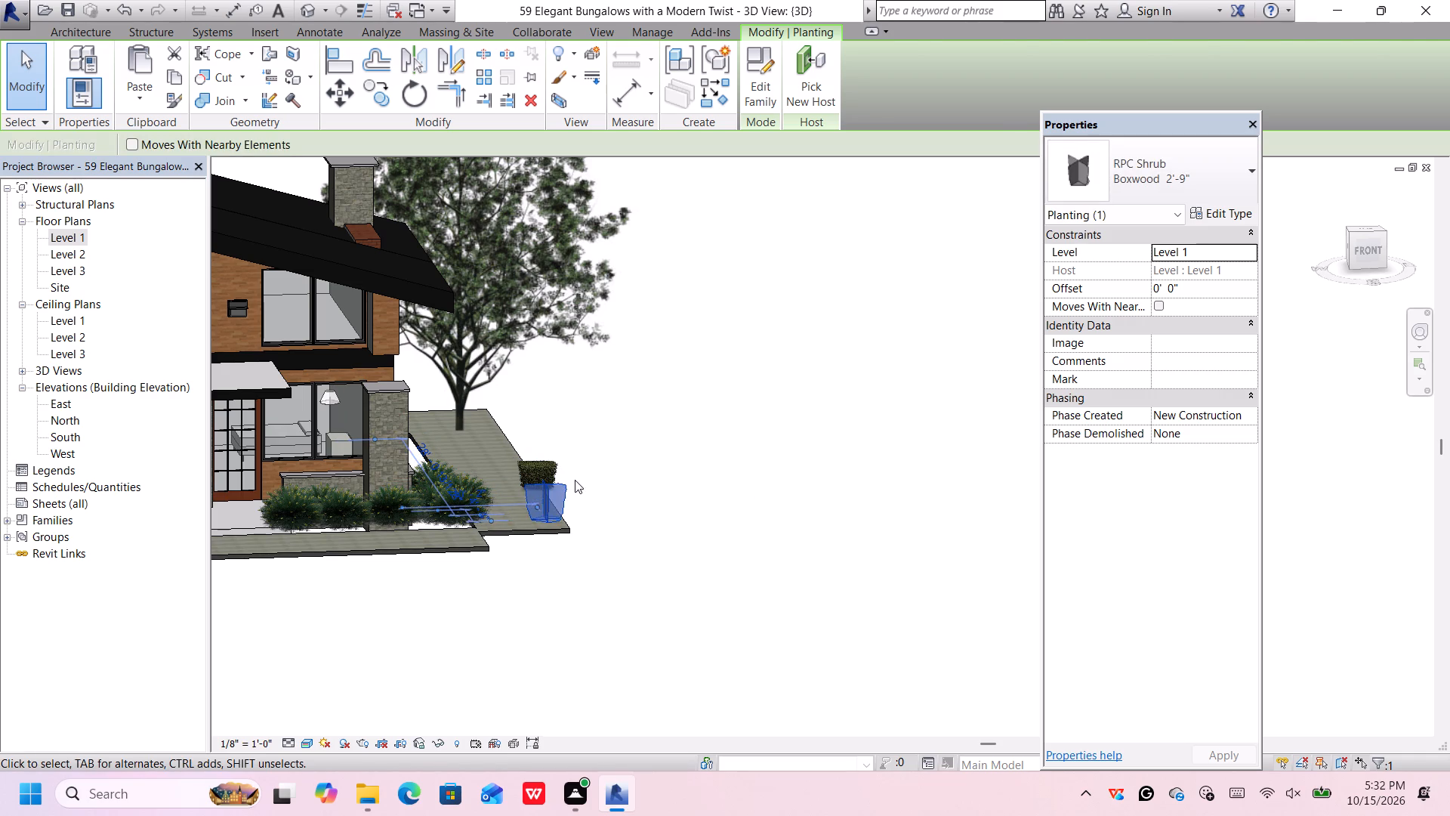
{"action": "left_click", "coordinate": [575, 482]}
Examine the bungalow's front planting, from the Boxwood pair on the east edge to the entrance porch.
{"action": "scroll", "coordinate": [593, 496], "scroll_direction": "down", "scroll_amount": 4}
{"action": "scroll", "coordinate": [594, 494], "scroll_direction": "up", "scroll_amount": 1}
{"action": "scroll", "coordinate": [613, 494], "scroll_direction": "down", "scroll_amount": 3}
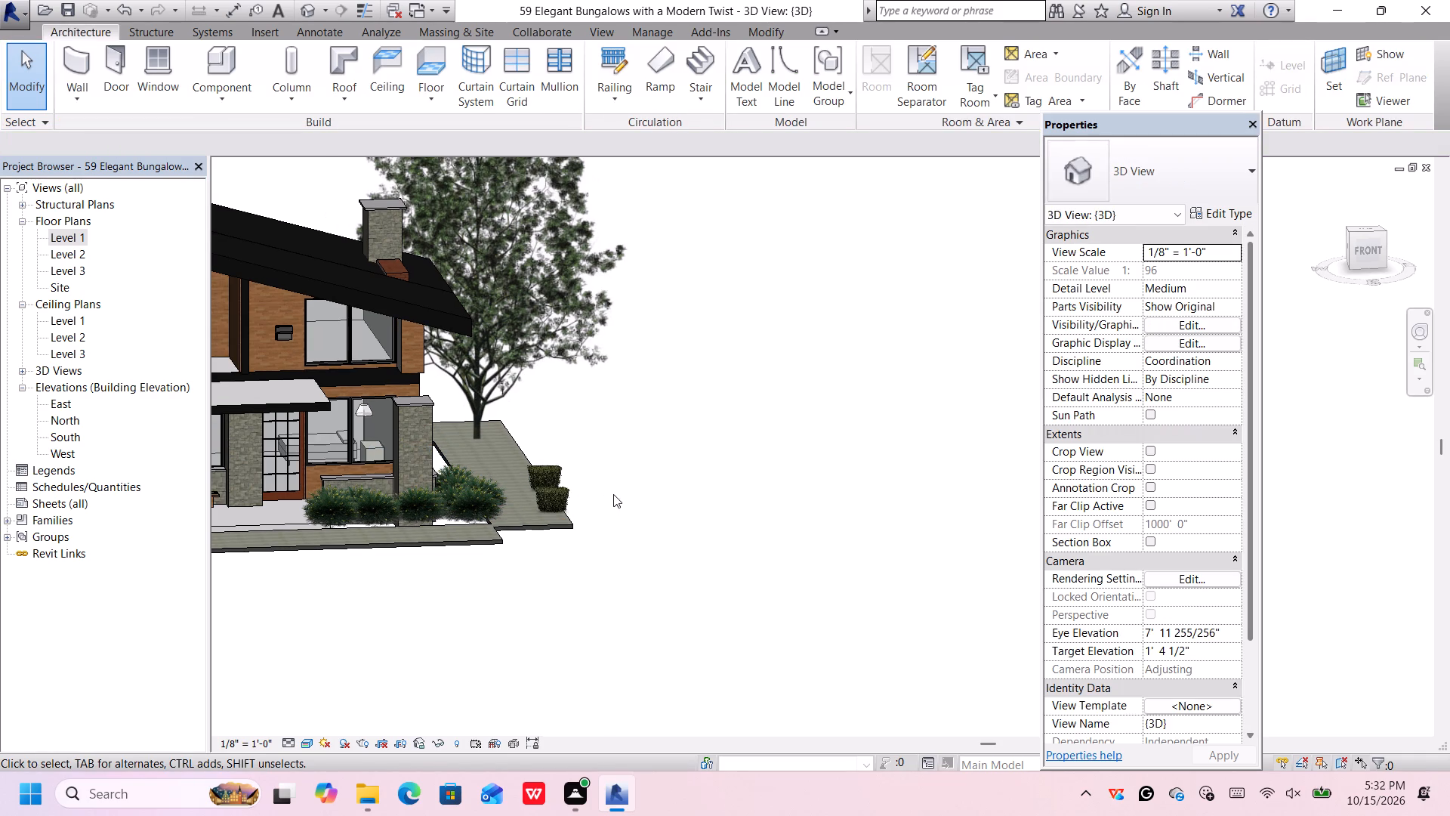
{"action": "scroll", "coordinate": [613, 494], "scroll_direction": "down", "scroll_amount": 2}
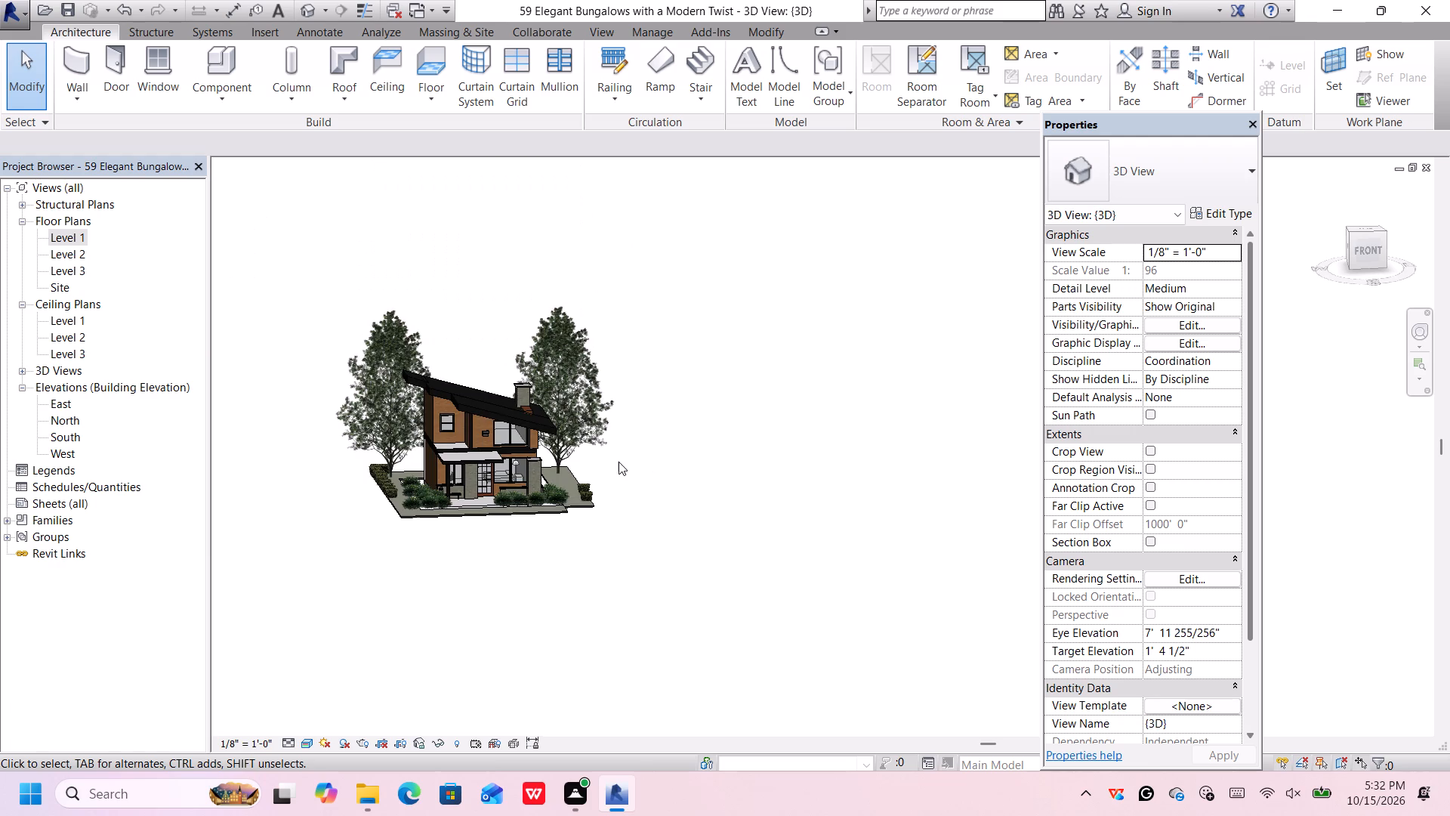
{"action": "scroll", "coordinate": [495, 496], "scroll_direction": "up", "scroll_amount": 2}
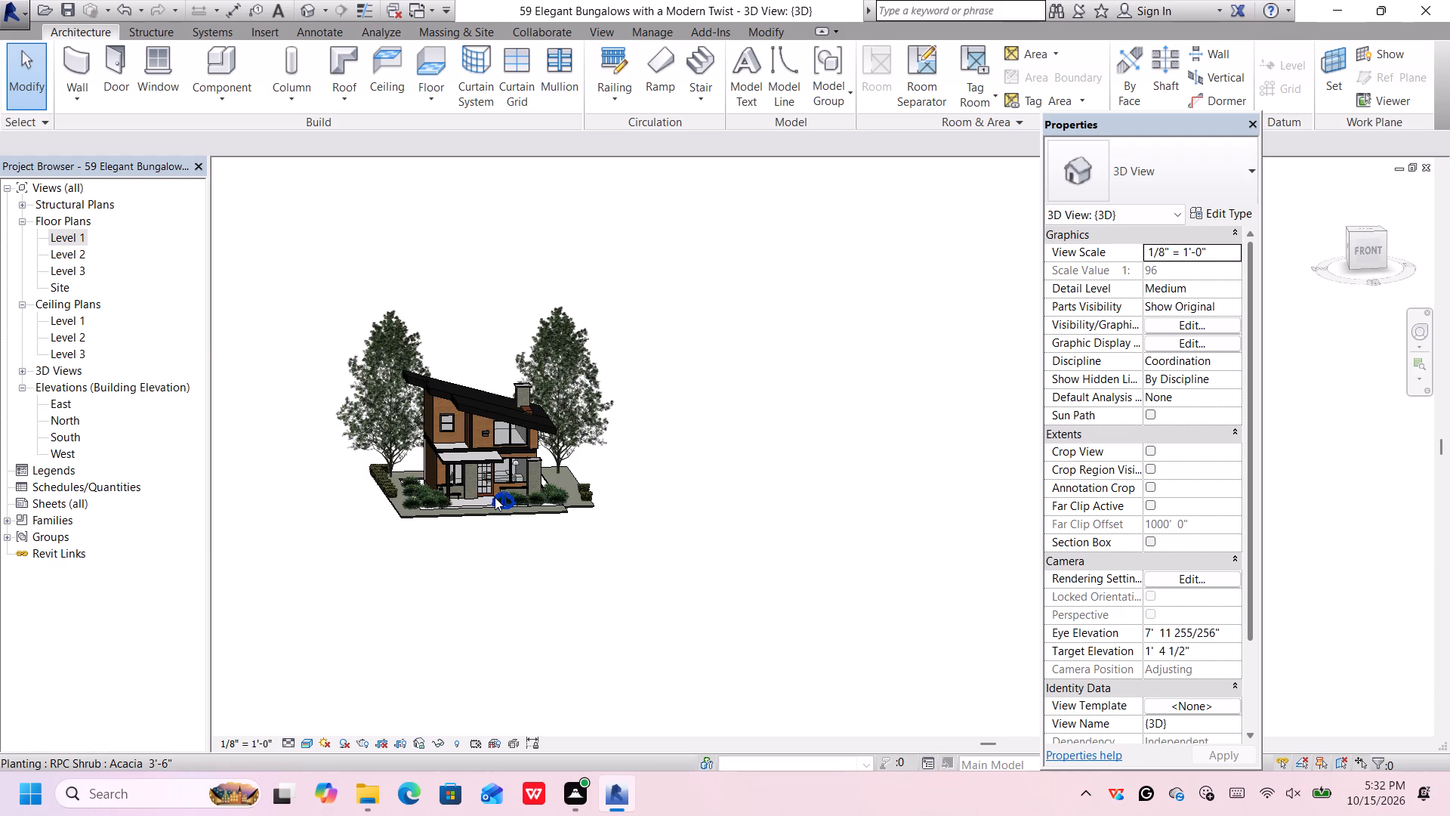
{"action": "scroll", "coordinate": [495, 497], "scroll_direction": "up", "scroll_amount": 7}
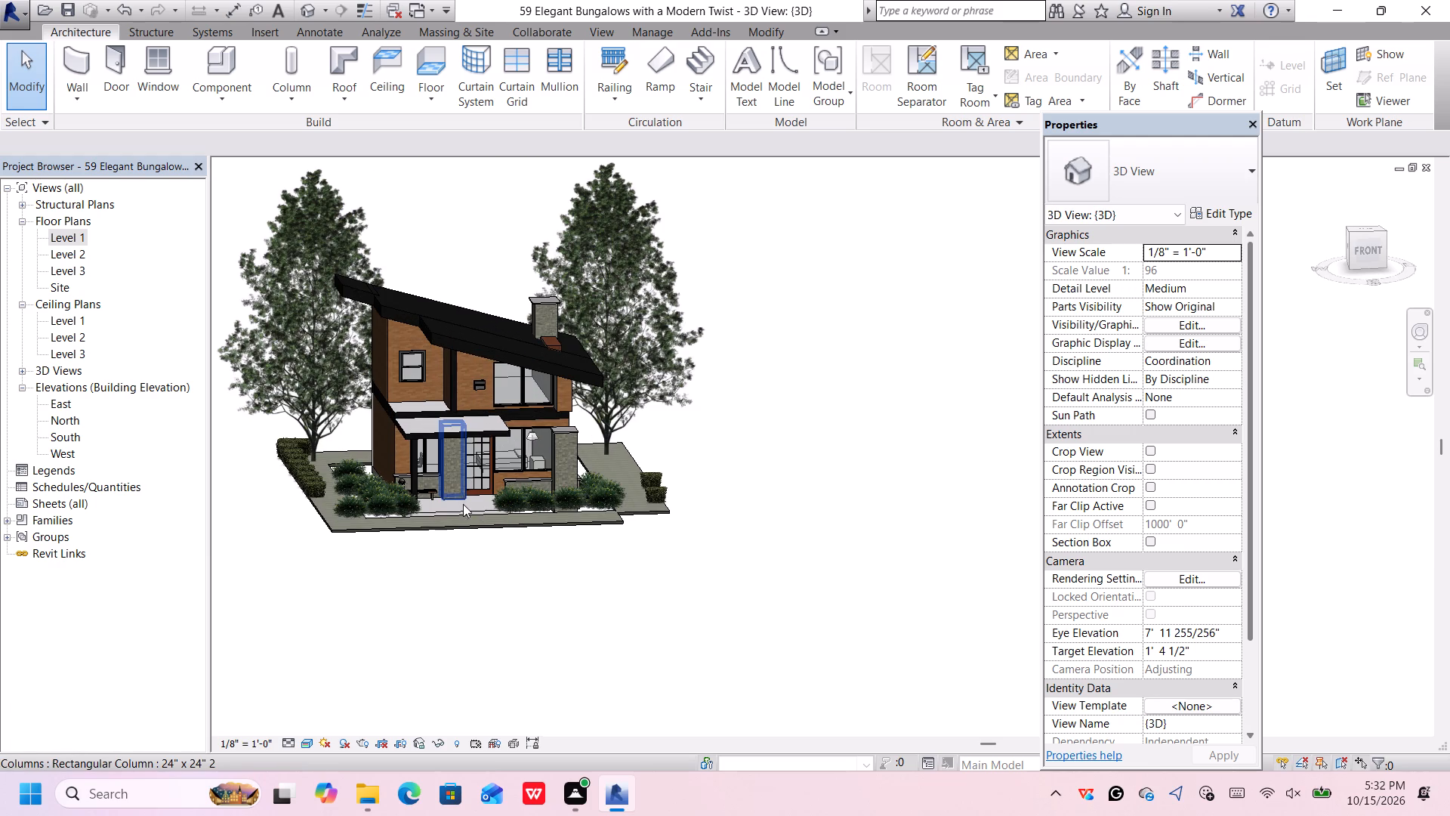
{"action": "scroll", "coordinate": [464, 511], "scroll_direction": "up", "scroll_amount": 5}
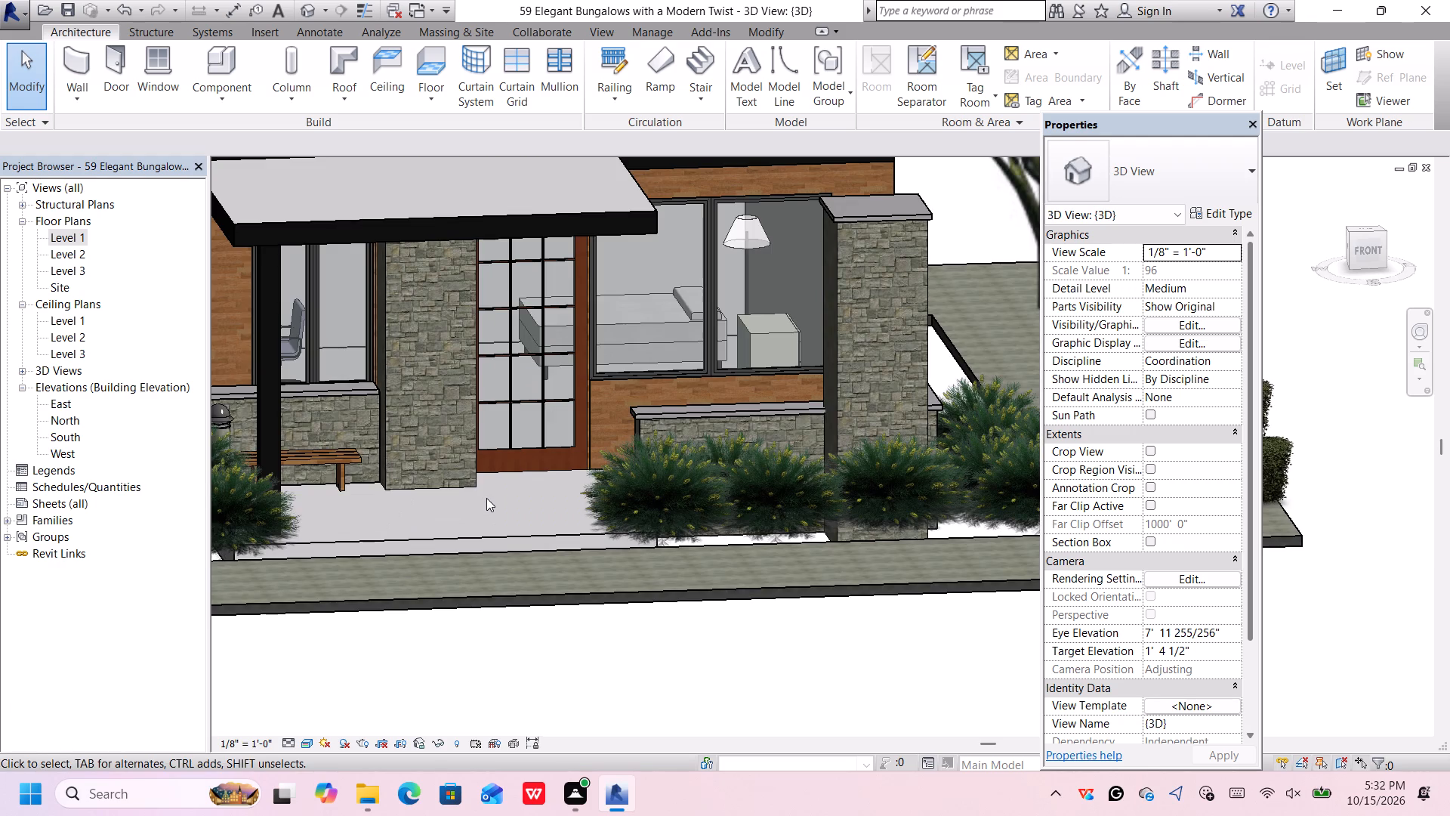
Save the project.
{"action": "left_click", "coordinate": [1124, 162]}
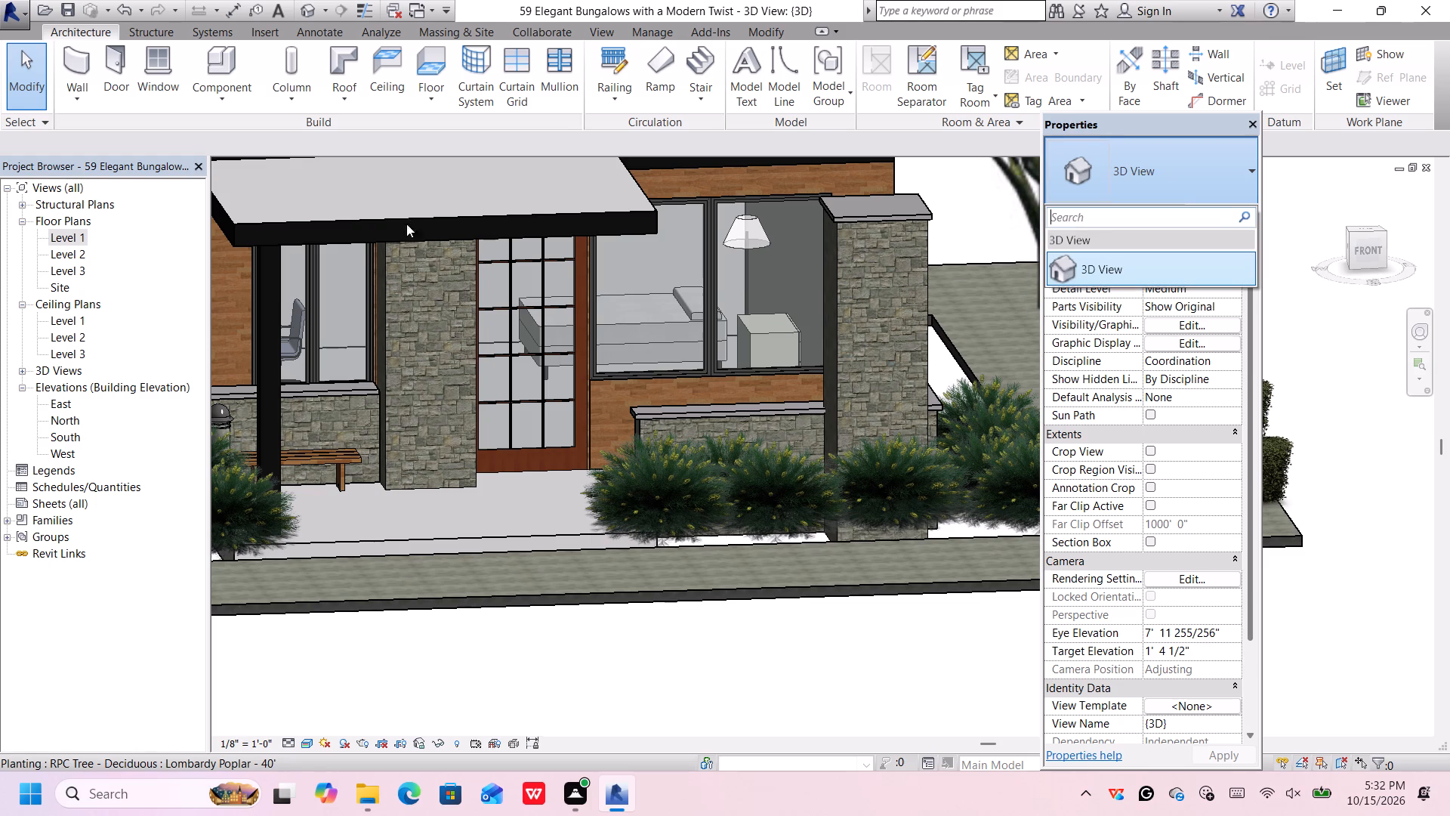
{"action": "left_click", "coordinate": [236, 61]}
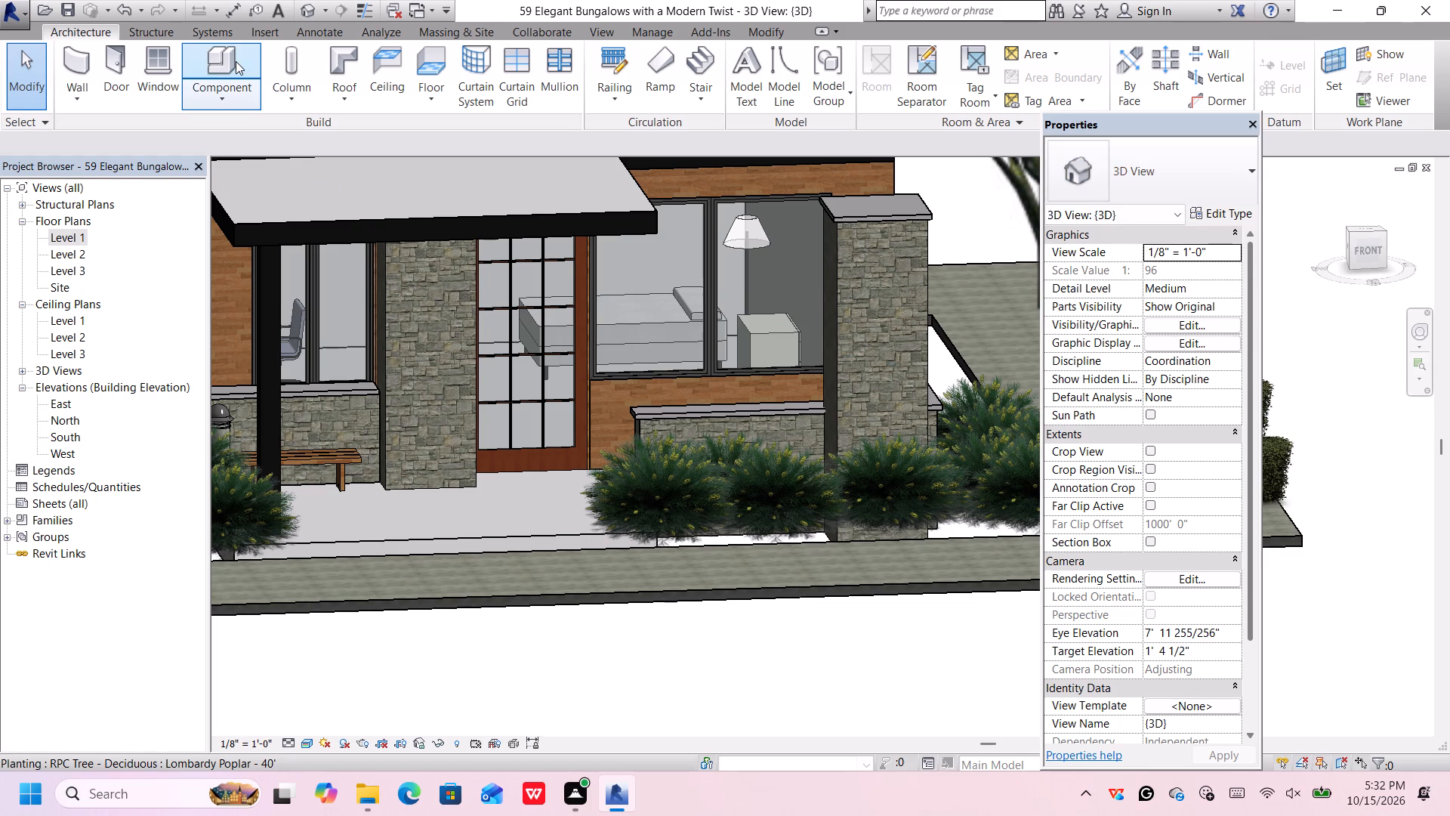
{"action": "left_click", "coordinate": [285, 57]}
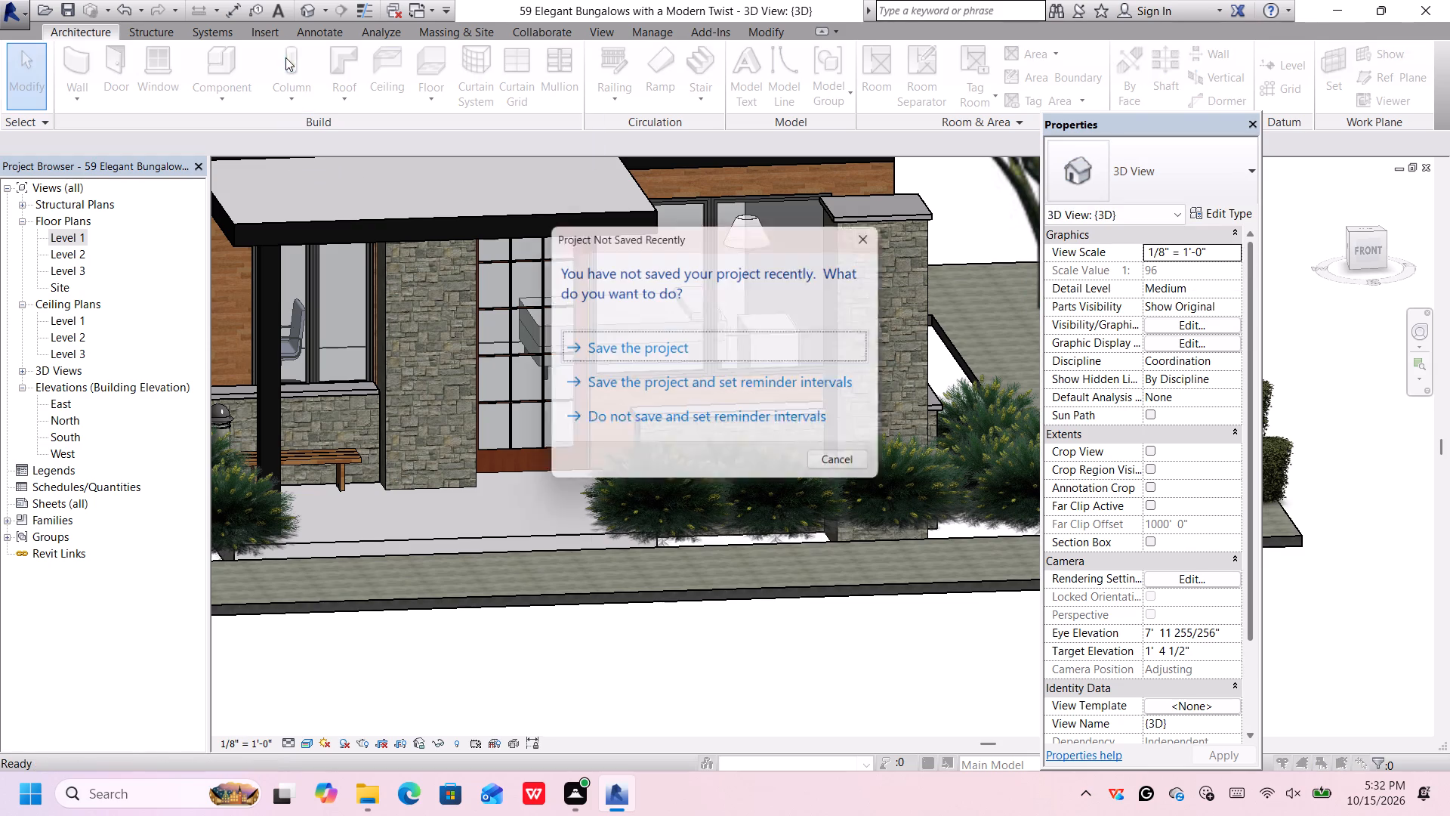
{"action": "left_click", "coordinate": [652, 351]}
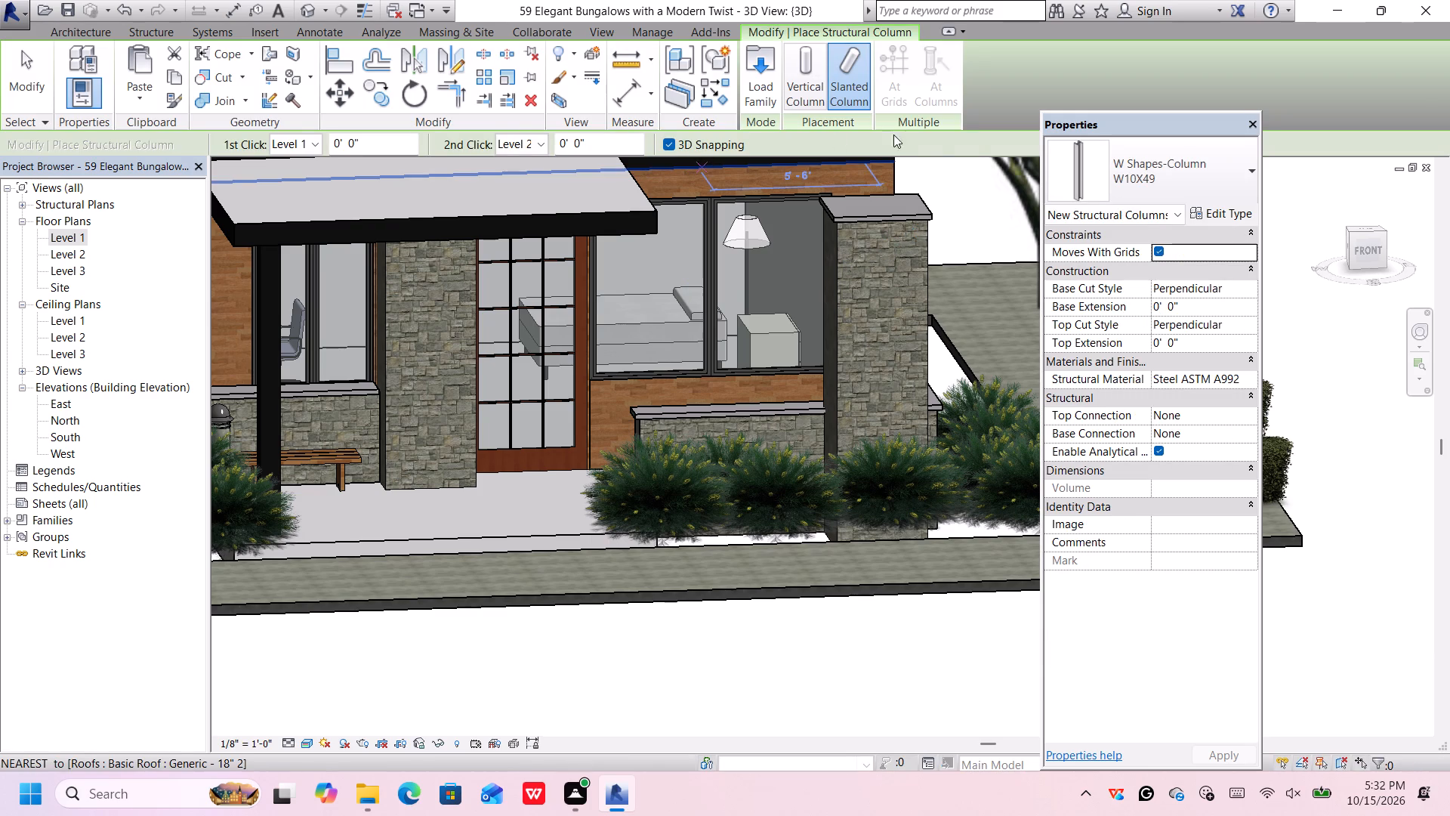
Load the RPC Tree - Conifer family from the US Imperial Planting library for component placement on Level 1.
{"action": "left_click", "coordinate": [88, 31]}
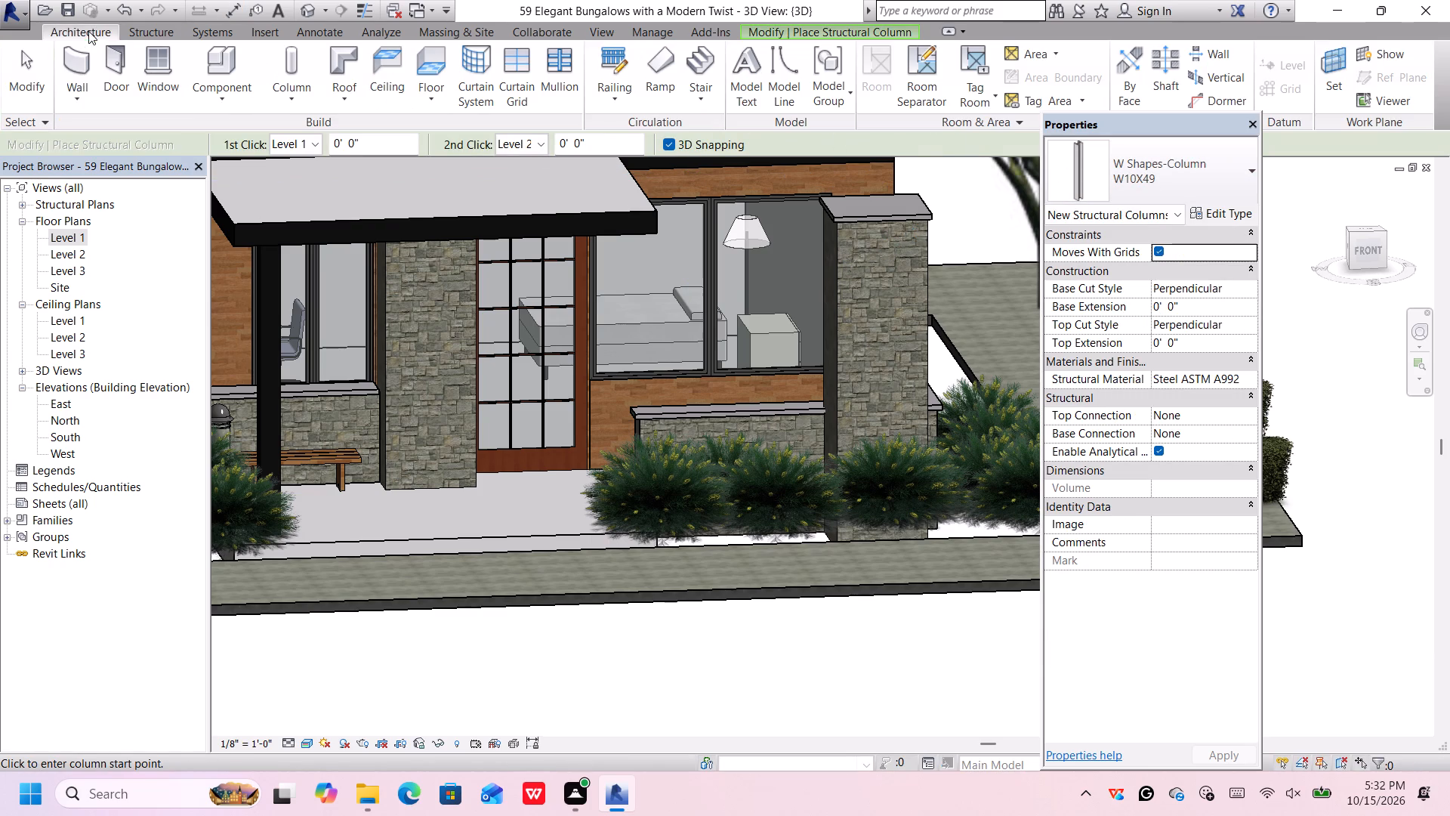
{"action": "left_click", "coordinate": [242, 64]}
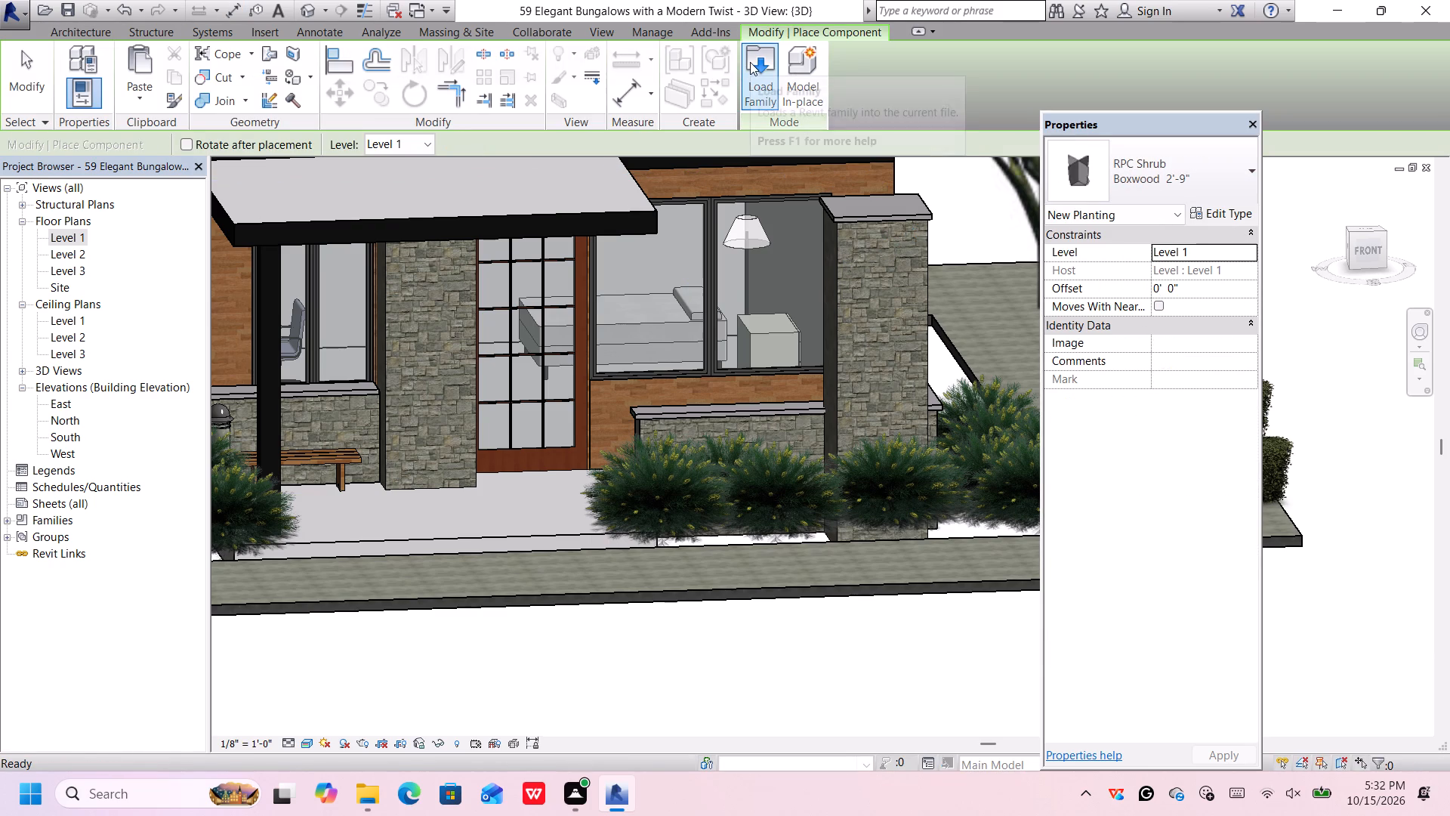
{"action": "left_click", "coordinate": [750, 62]}
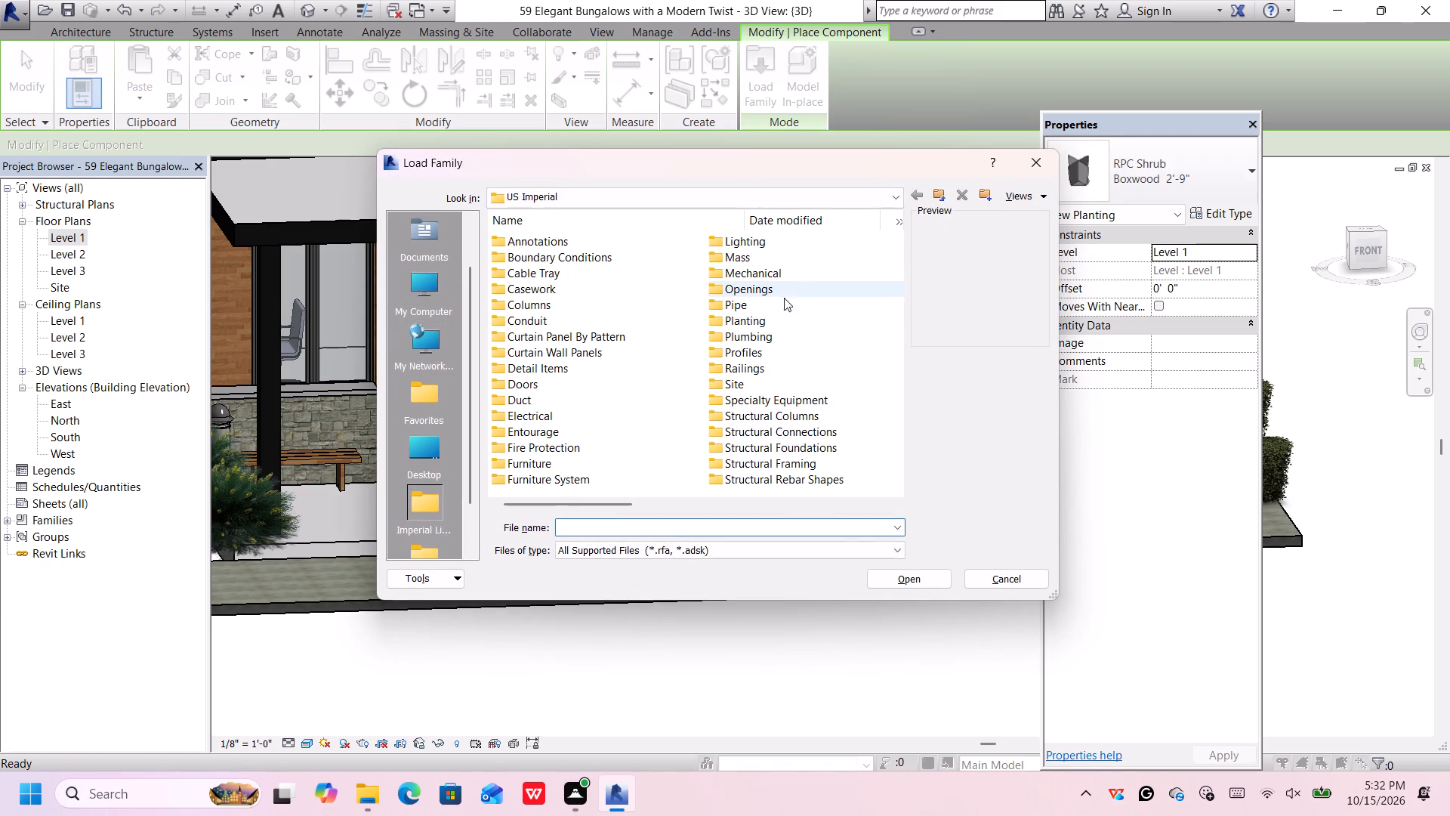
{"action": "double_click", "coordinate": [787, 323]}
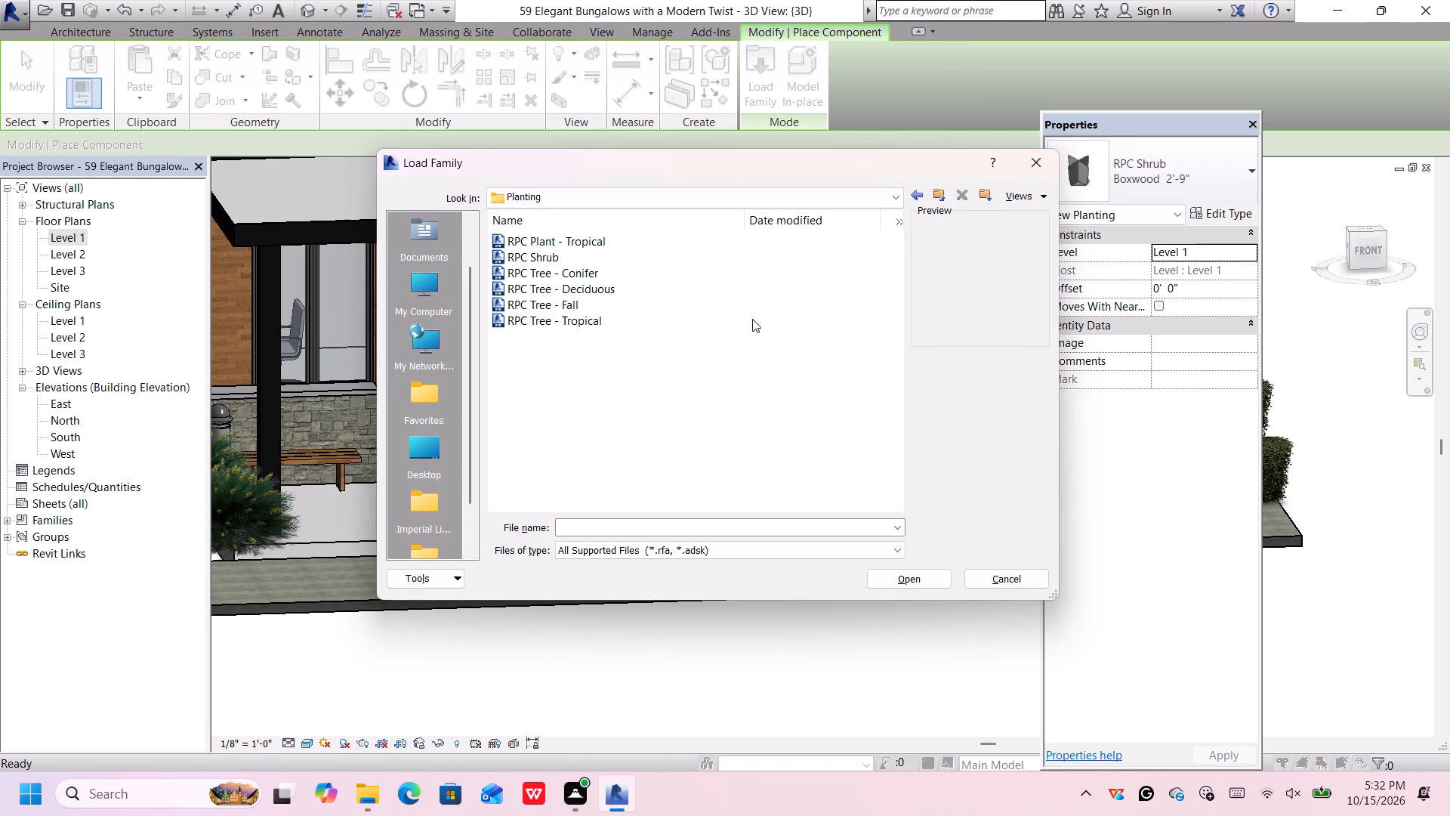
{"action": "left_click", "coordinate": [637, 274]}
{"action": "left_click", "coordinate": [627, 264]}
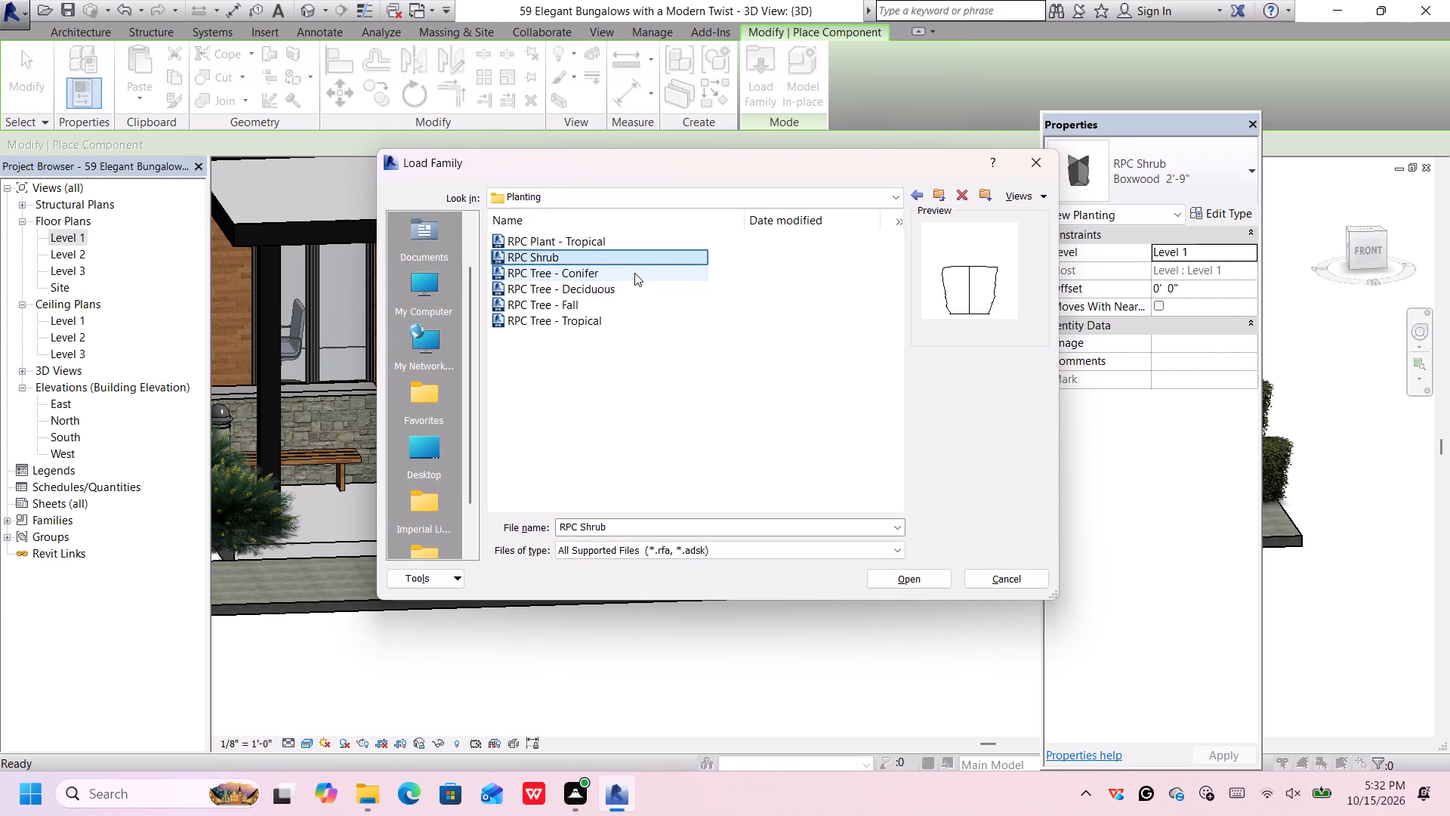
{"action": "left_click", "coordinate": [636, 274]}
{"action": "double_click", "coordinate": [635, 274]}
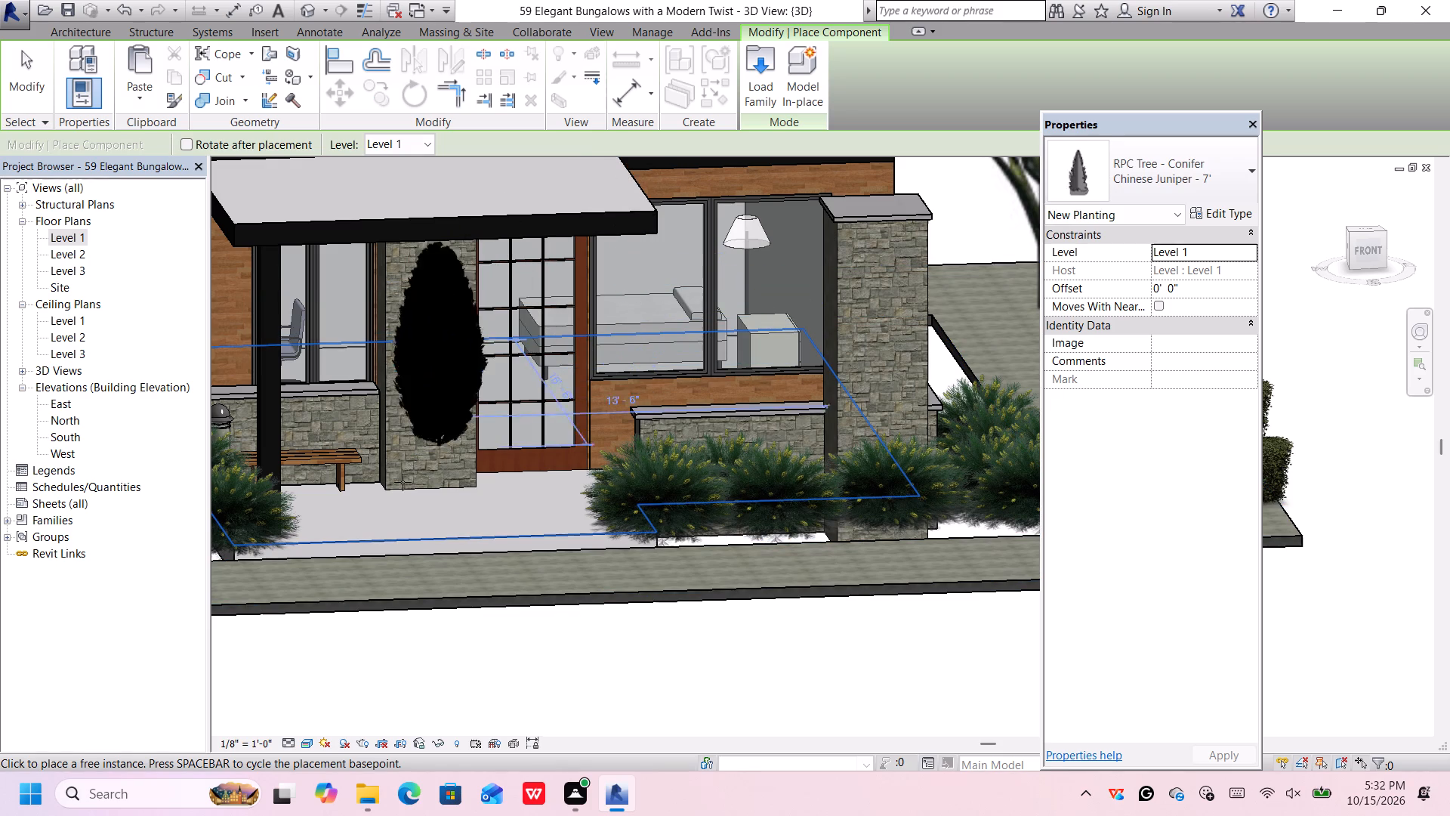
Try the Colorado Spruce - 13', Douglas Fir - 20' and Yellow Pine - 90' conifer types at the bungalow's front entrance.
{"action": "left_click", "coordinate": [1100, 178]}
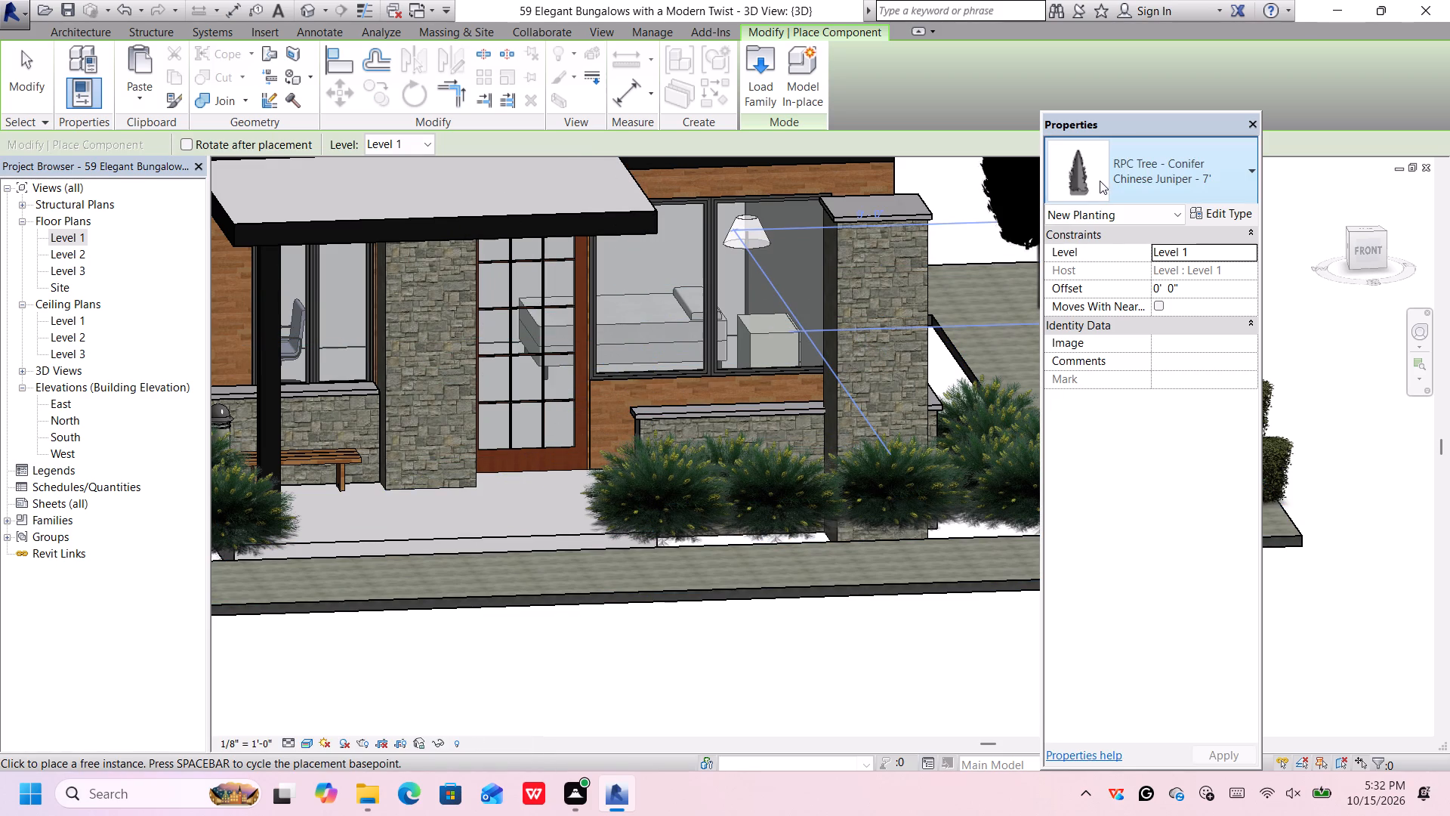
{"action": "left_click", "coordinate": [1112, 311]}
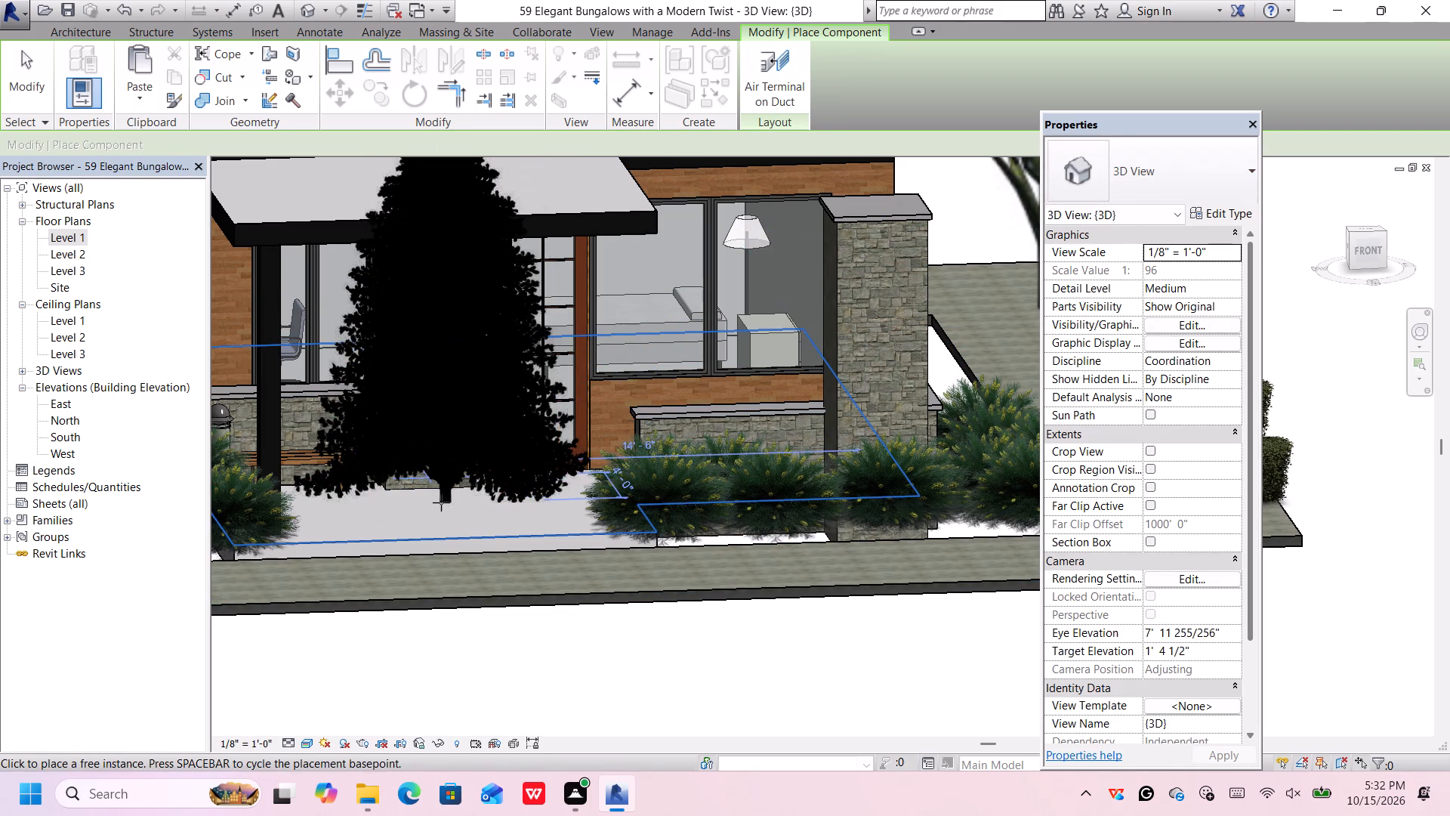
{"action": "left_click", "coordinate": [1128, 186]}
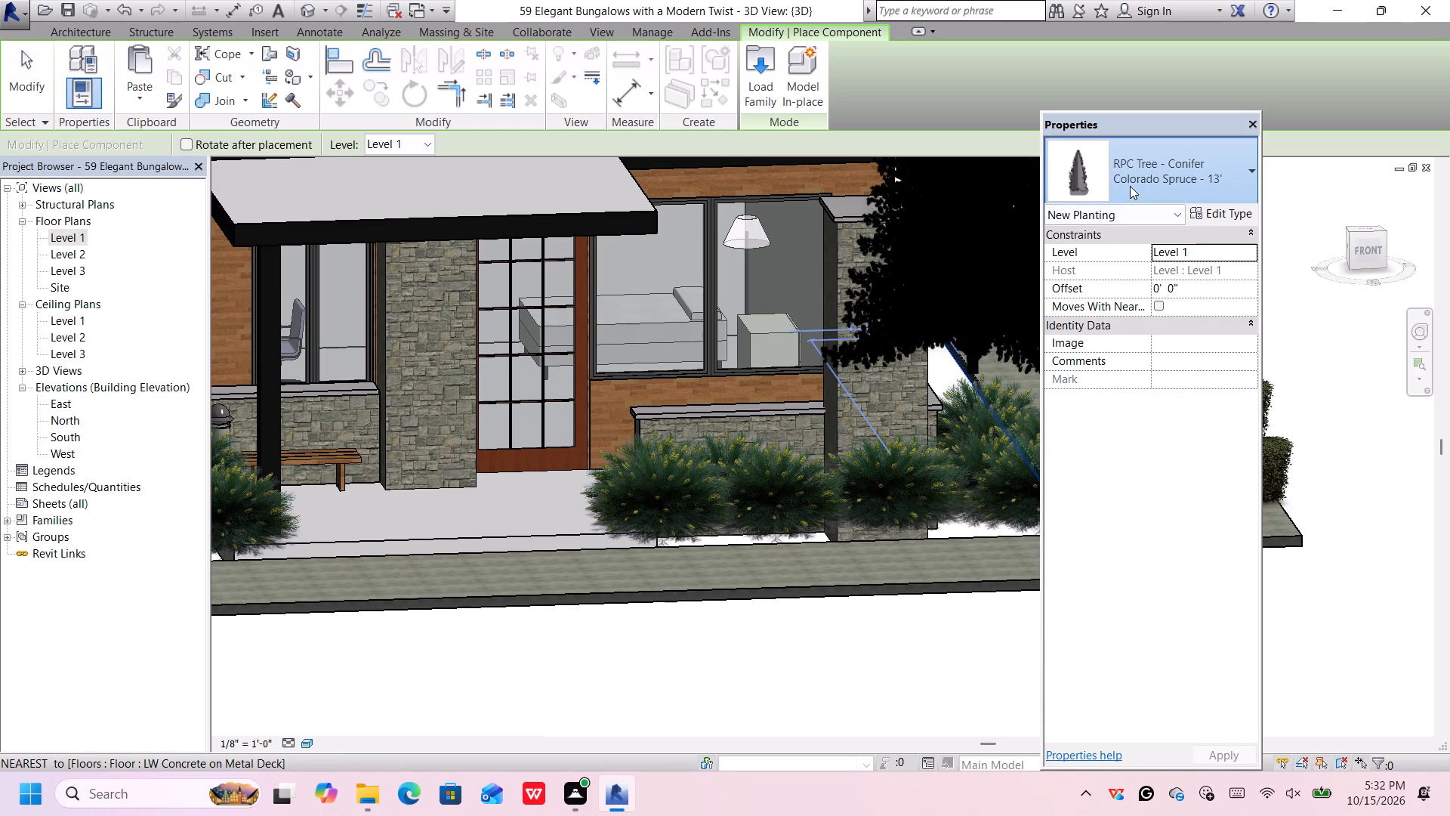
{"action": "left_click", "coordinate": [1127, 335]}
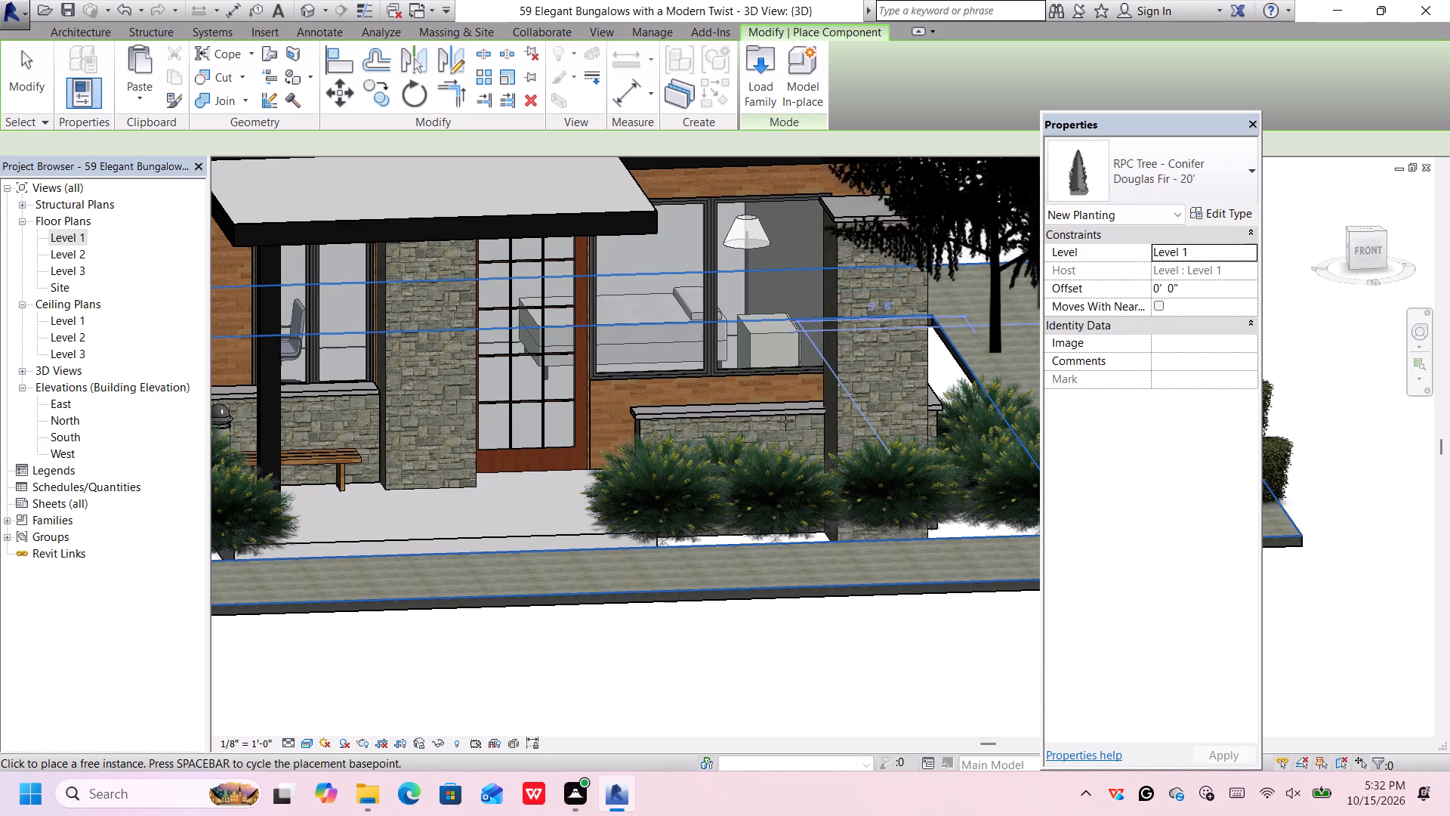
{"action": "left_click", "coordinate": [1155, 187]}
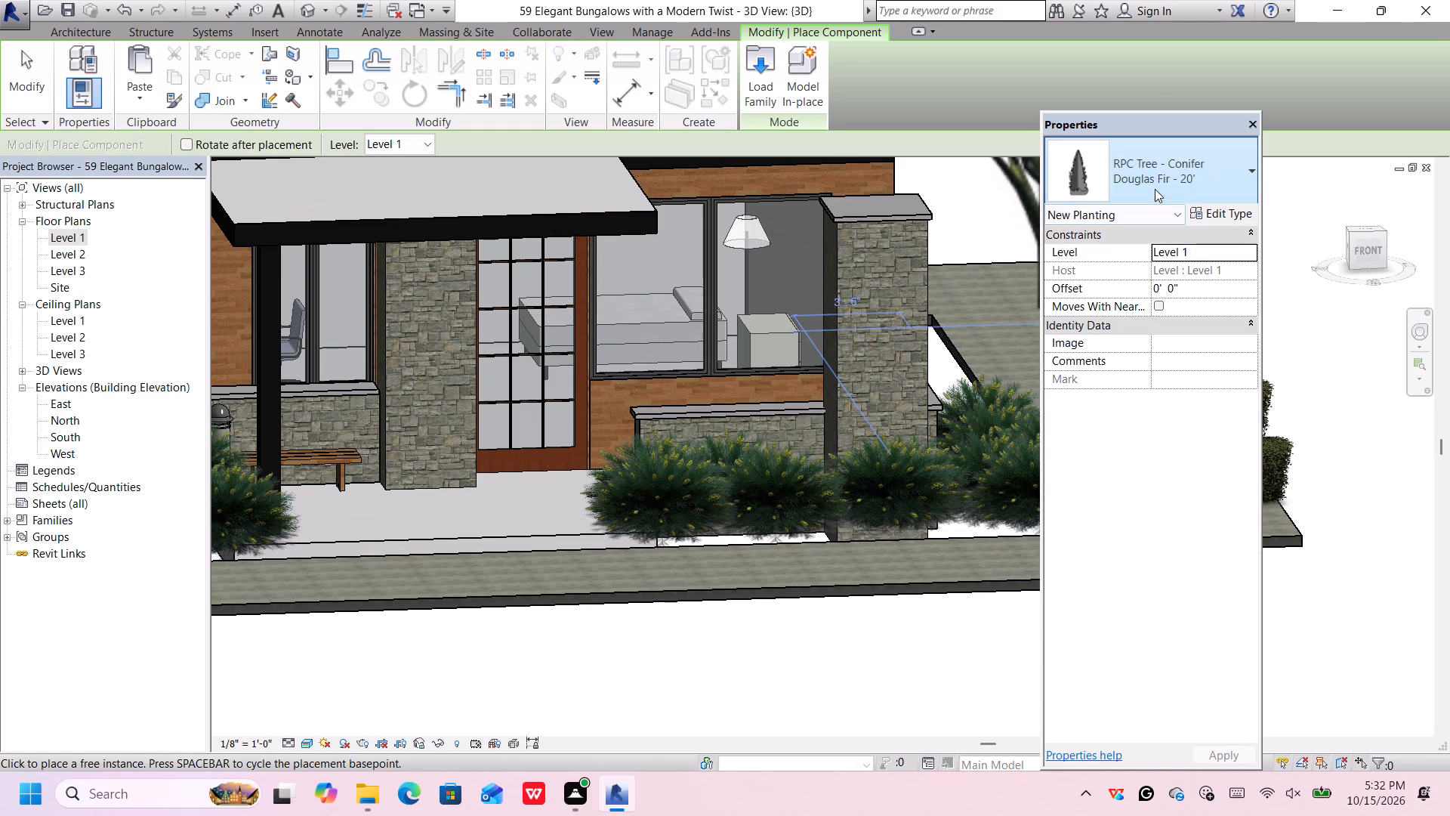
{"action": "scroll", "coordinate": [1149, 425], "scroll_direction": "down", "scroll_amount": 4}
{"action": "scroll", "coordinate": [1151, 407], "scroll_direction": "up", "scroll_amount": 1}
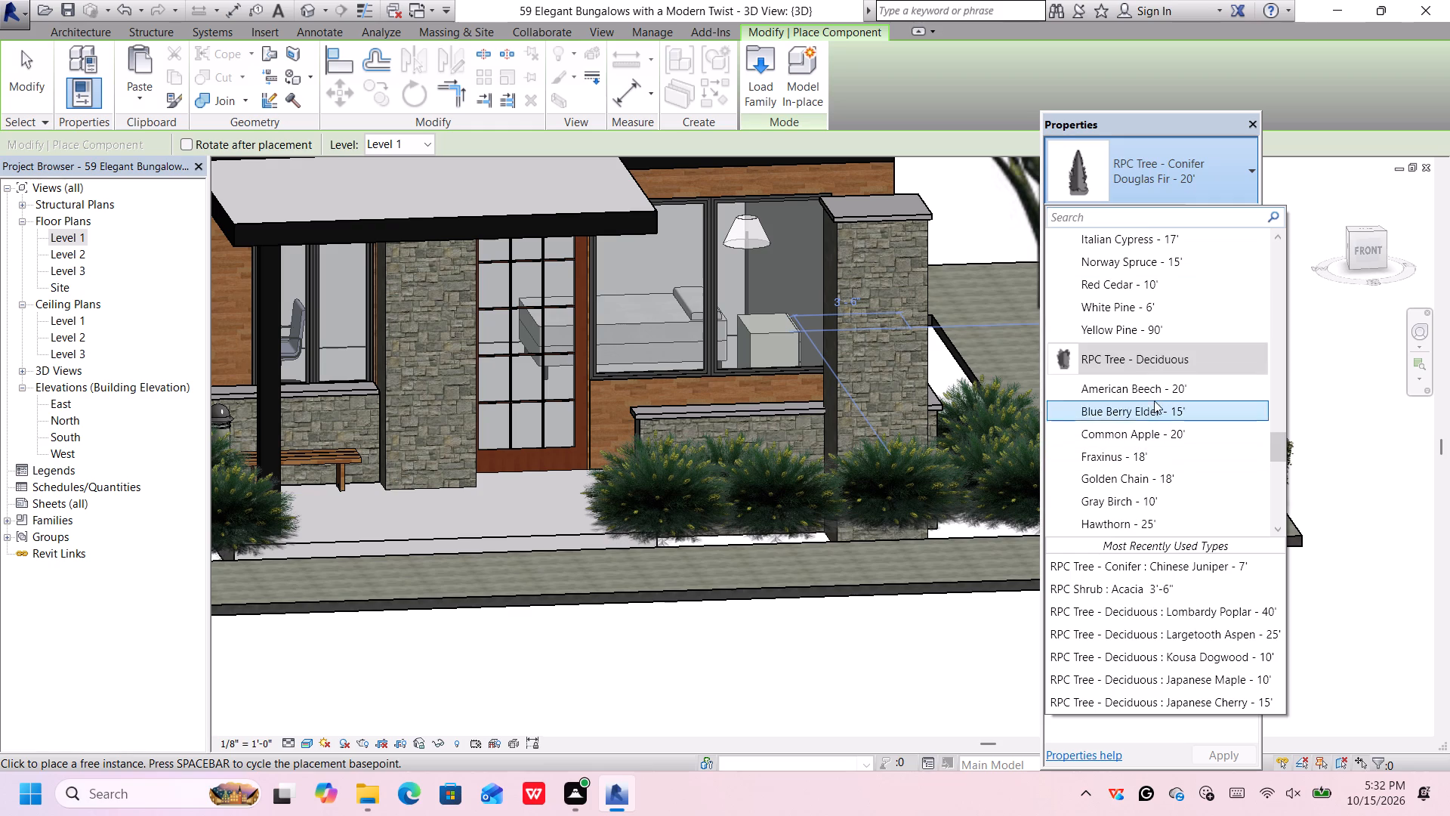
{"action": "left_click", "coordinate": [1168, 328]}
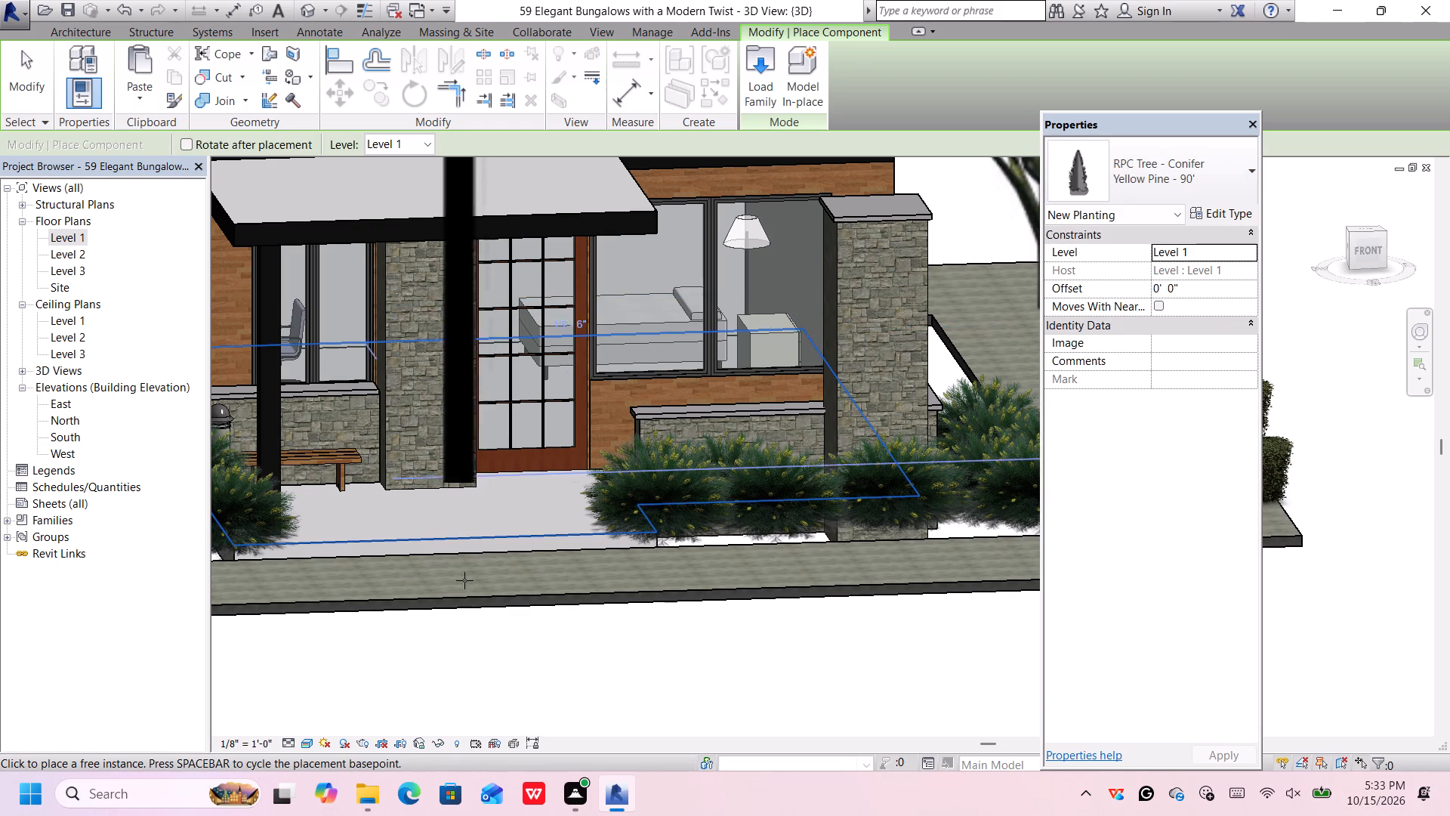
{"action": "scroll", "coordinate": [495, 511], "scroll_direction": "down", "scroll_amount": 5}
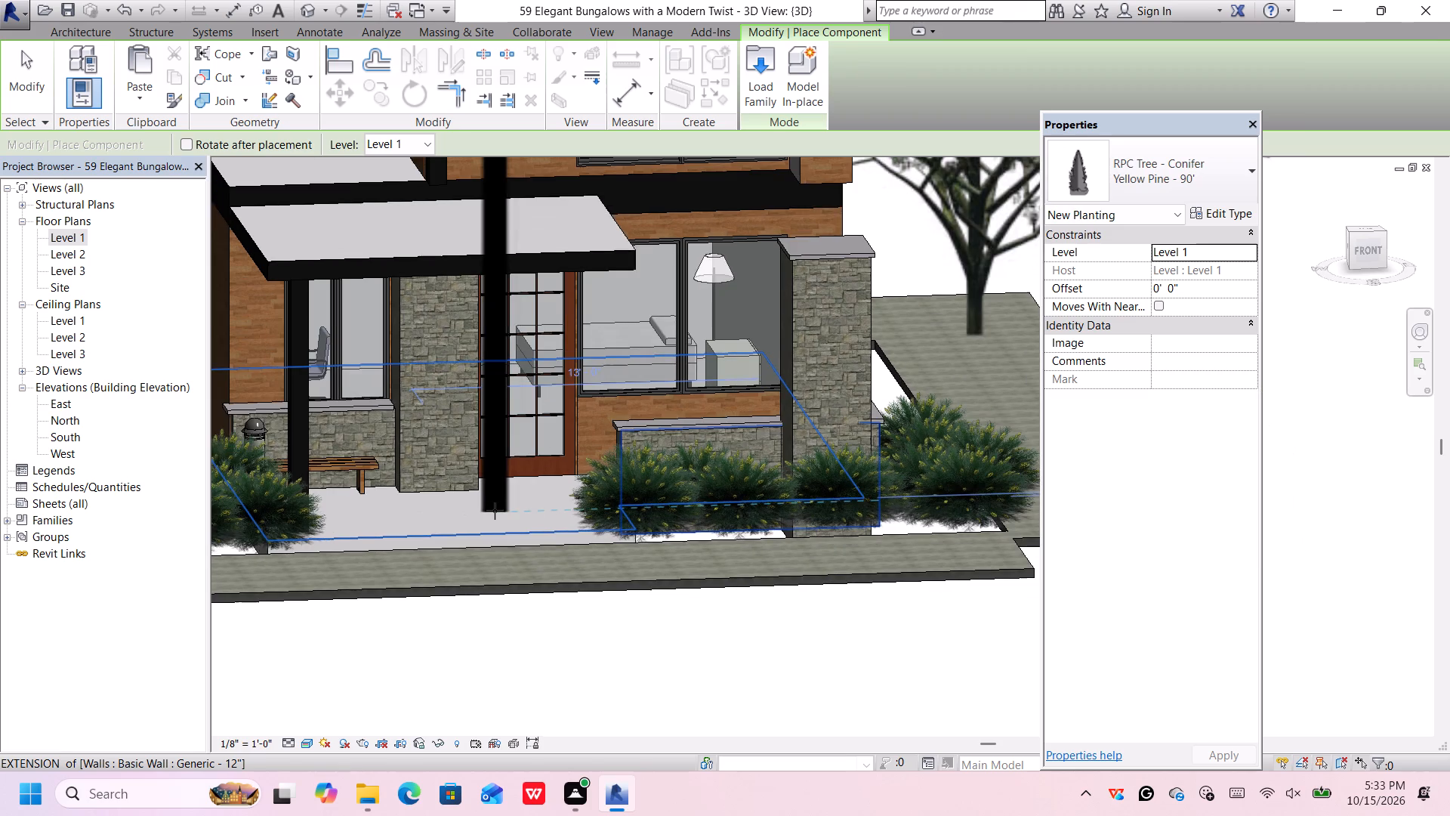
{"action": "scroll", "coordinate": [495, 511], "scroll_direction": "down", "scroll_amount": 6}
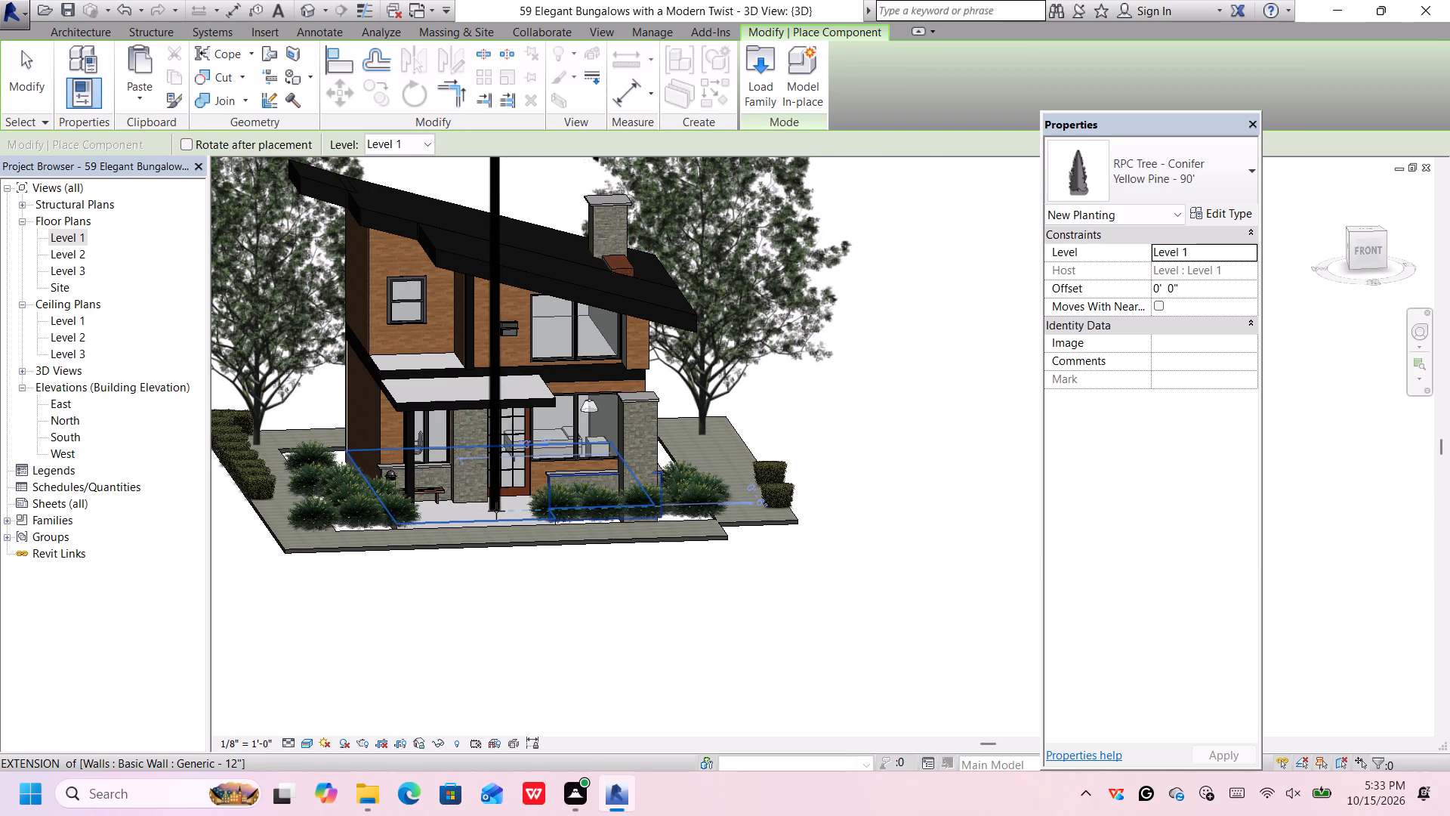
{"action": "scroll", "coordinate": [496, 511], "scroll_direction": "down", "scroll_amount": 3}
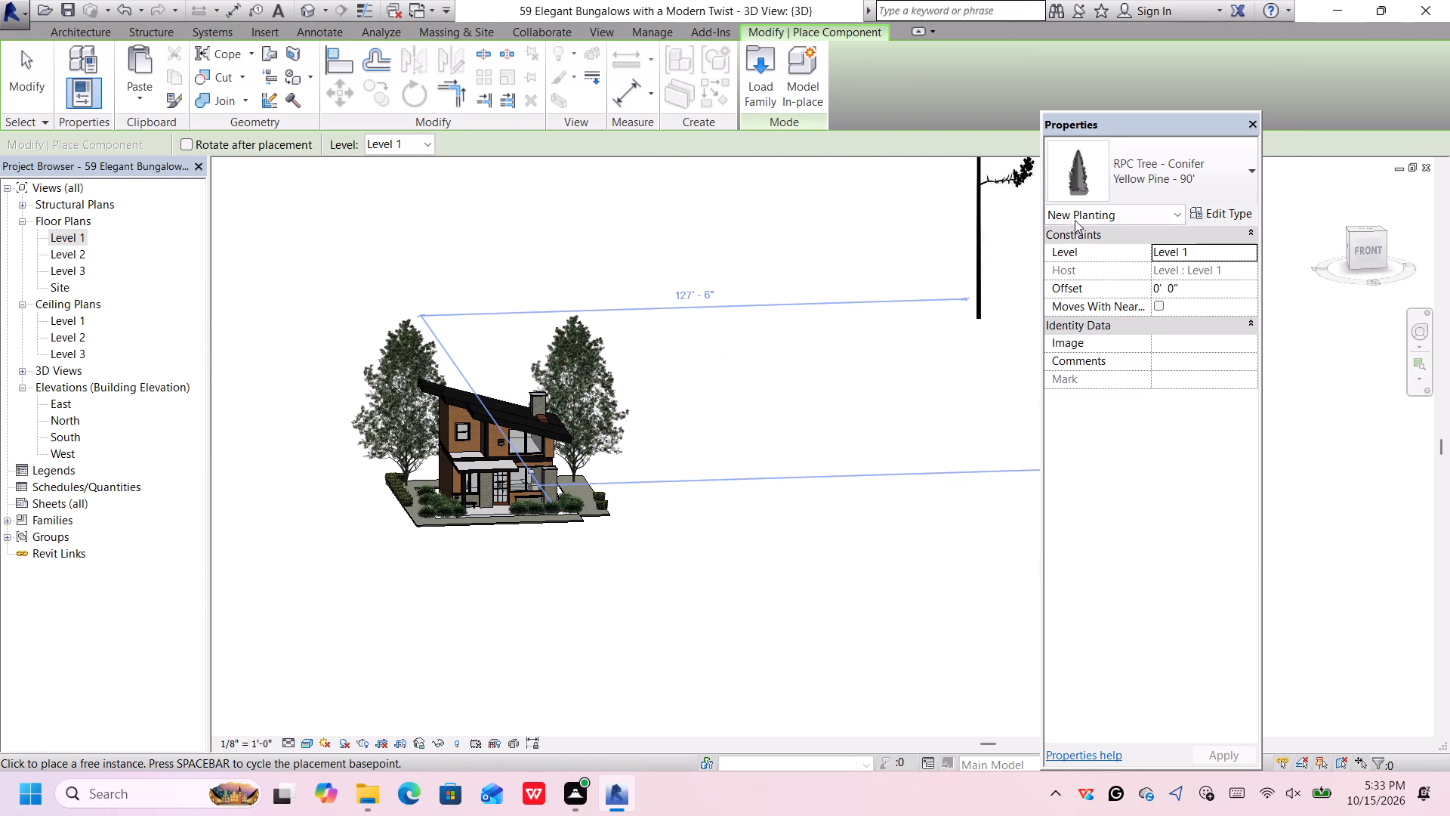
Place an RPC Tree - Conifer White Pine - 6' on the porch, in front of the stone pier beside the entrance door.
{"action": "left_click", "coordinate": [1109, 184]}
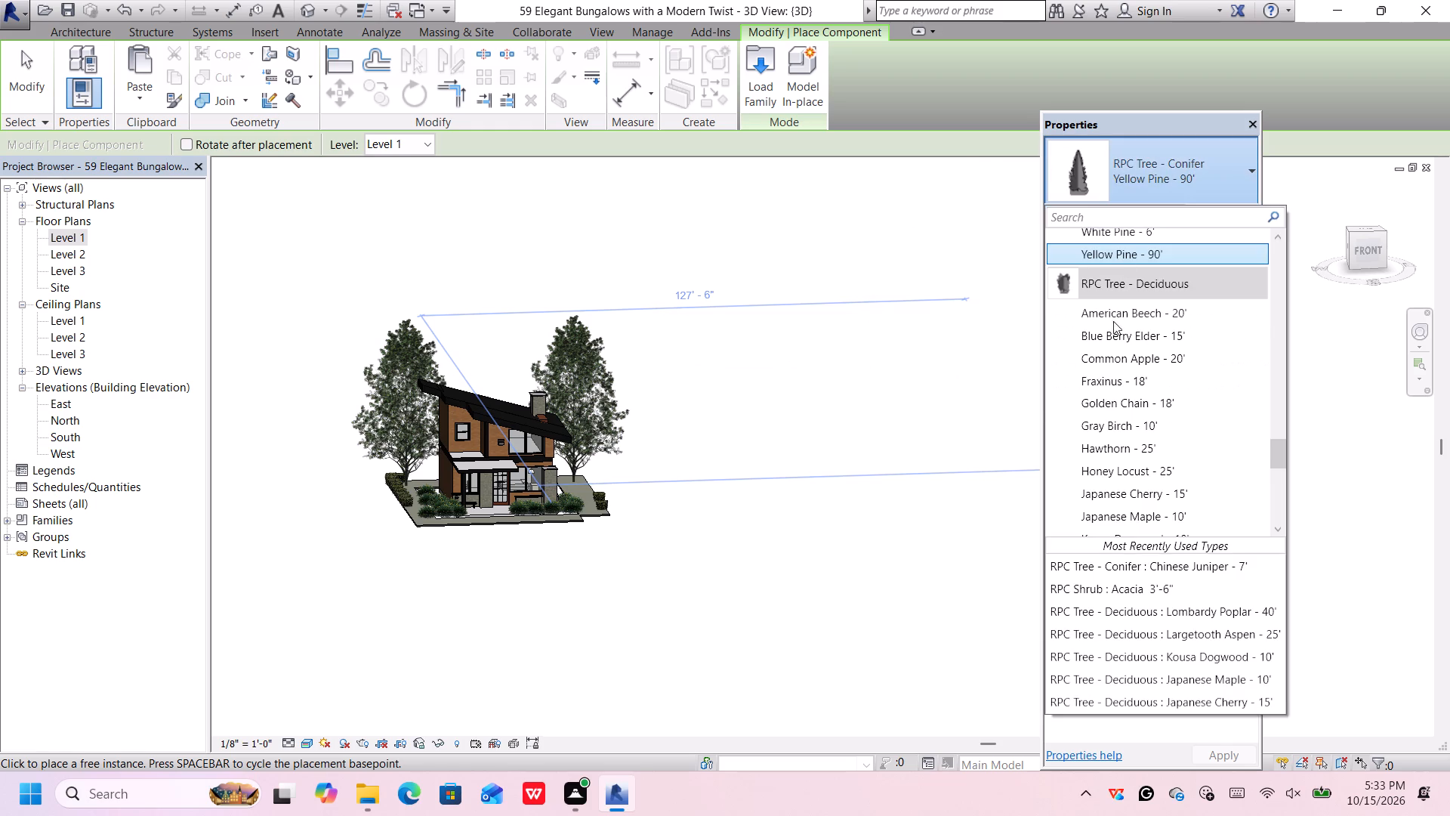
{"action": "scroll", "coordinate": [1107, 495], "scroll_direction": "down", "scroll_amount": 3}
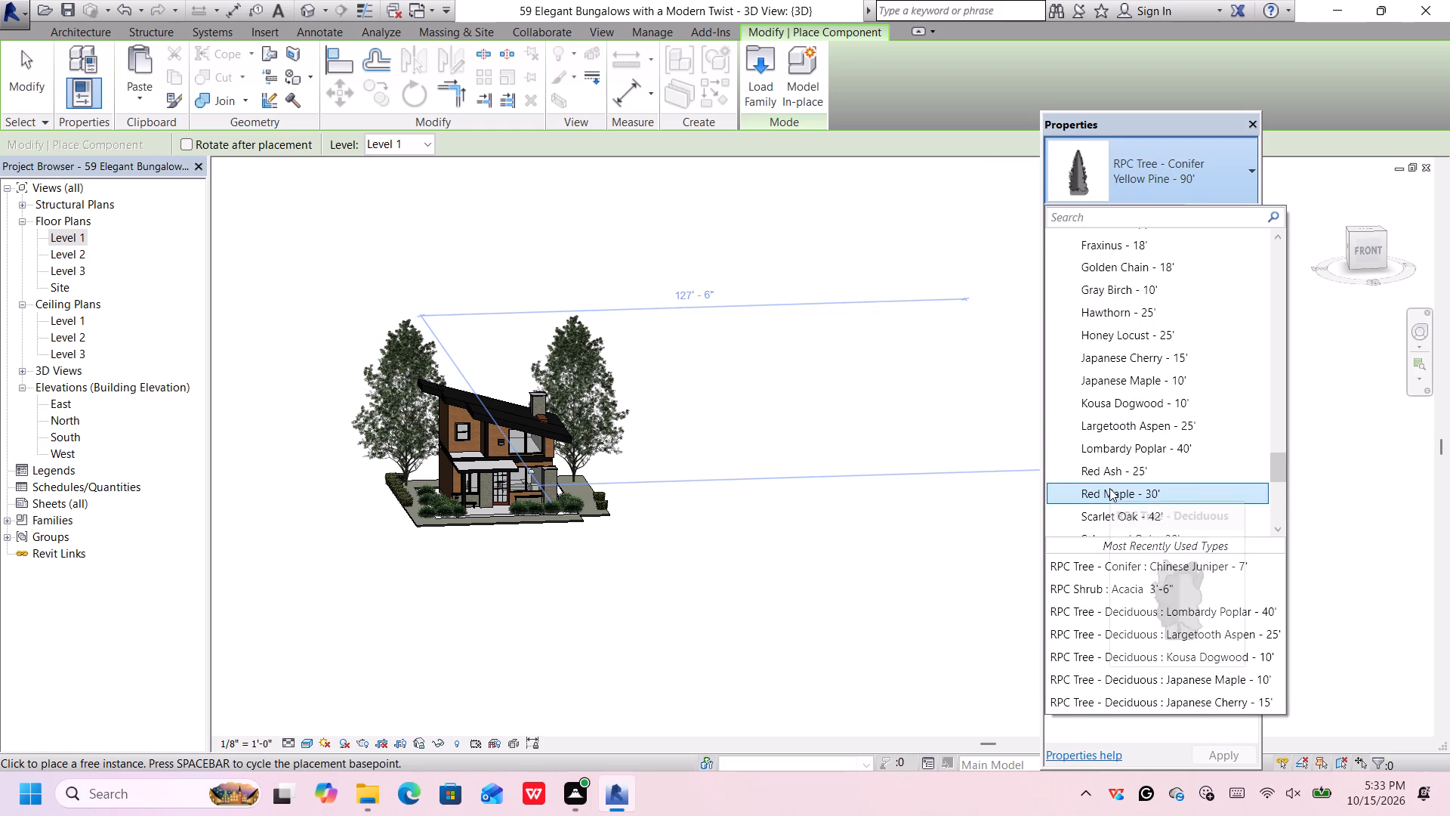
{"action": "scroll", "coordinate": [1109, 488], "scroll_direction": "up", "scroll_amount": 6}
{"action": "left_click", "coordinate": [1131, 365]}
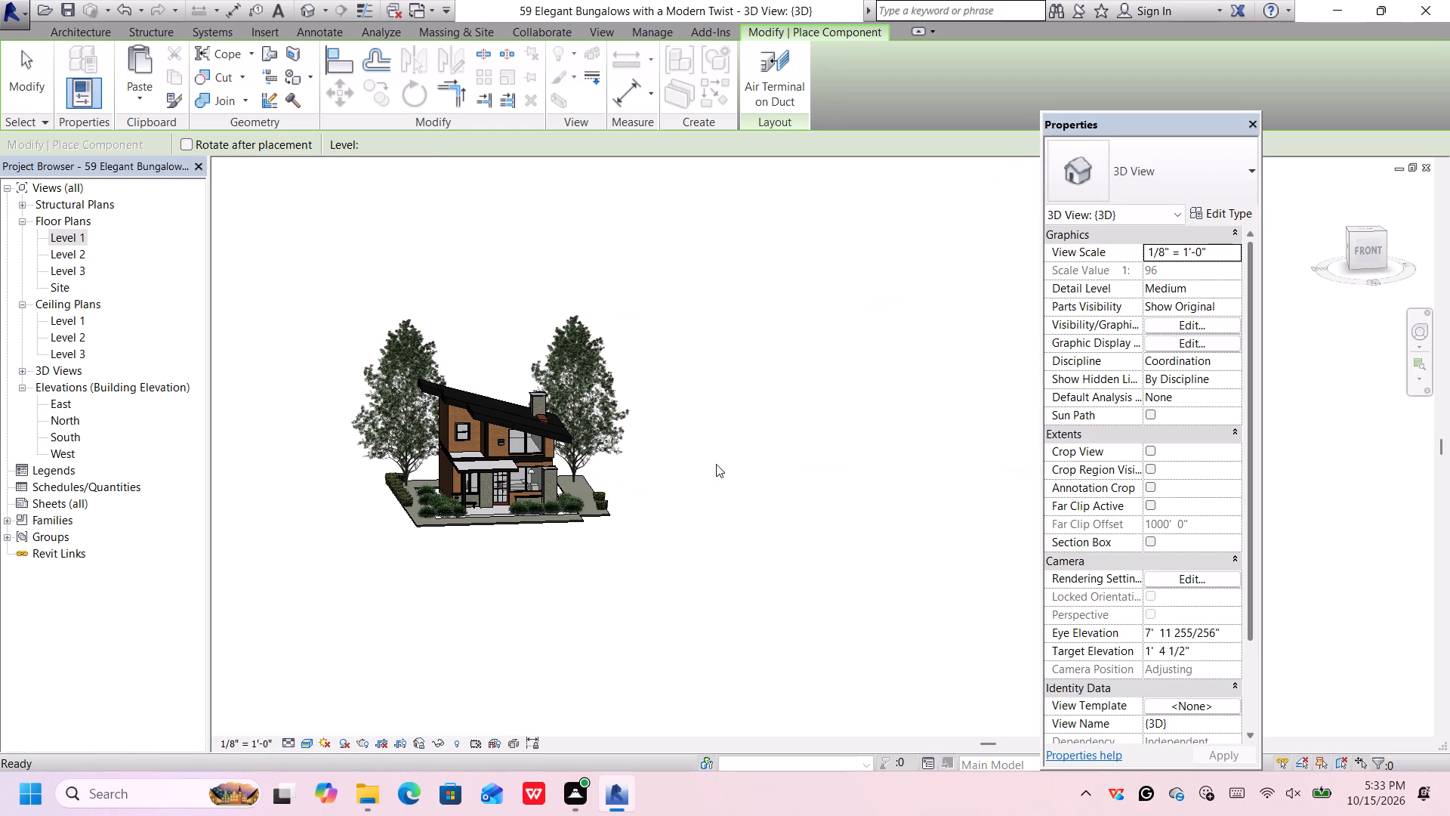
{"action": "scroll", "coordinate": [498, 492], "scroll_direction": "up", "scroll_amount": 2}
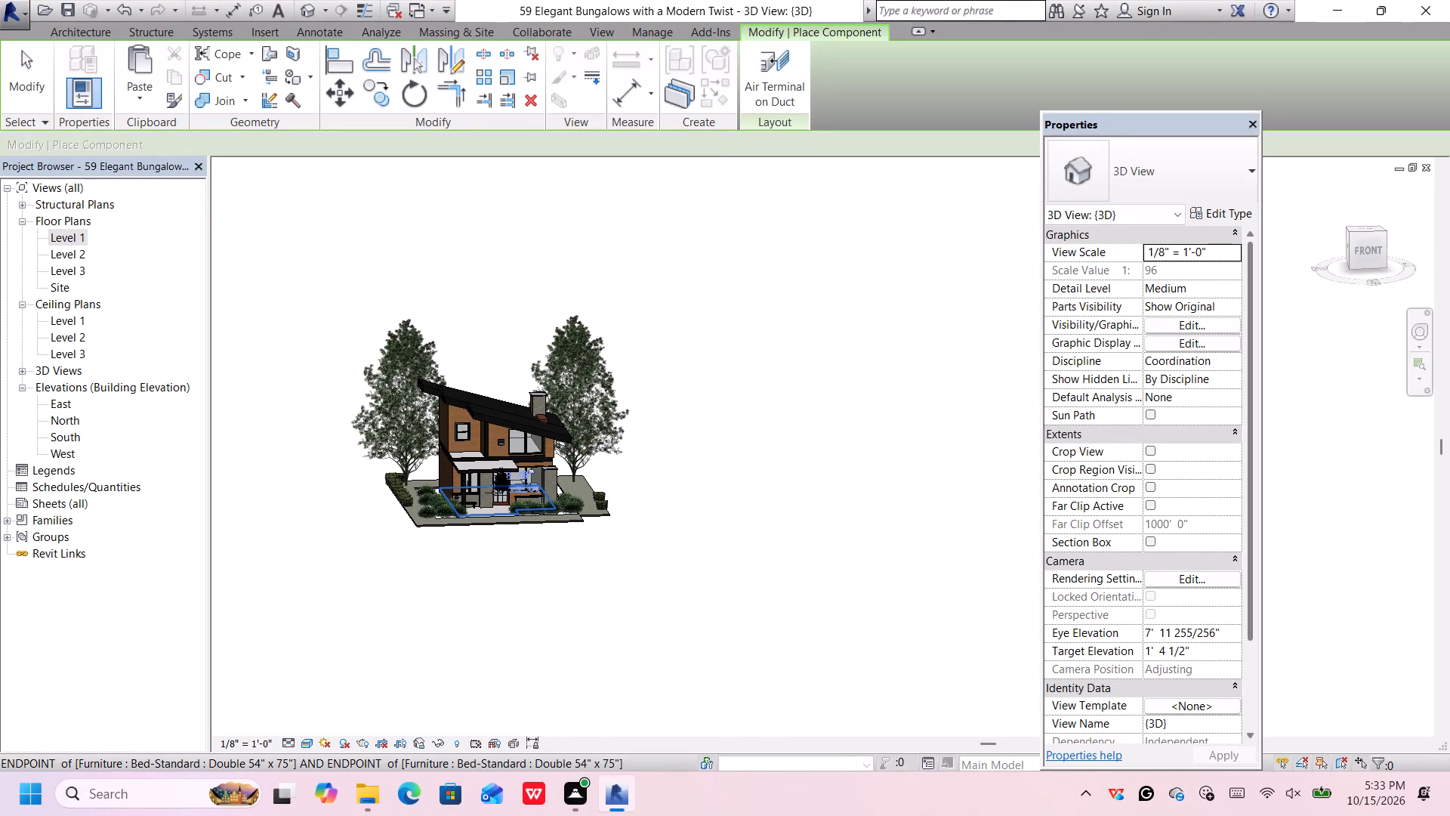
{"action": "scroll", "coordinate": [493, 493], "scroll_direction": "up", "scroll_amount": 10}
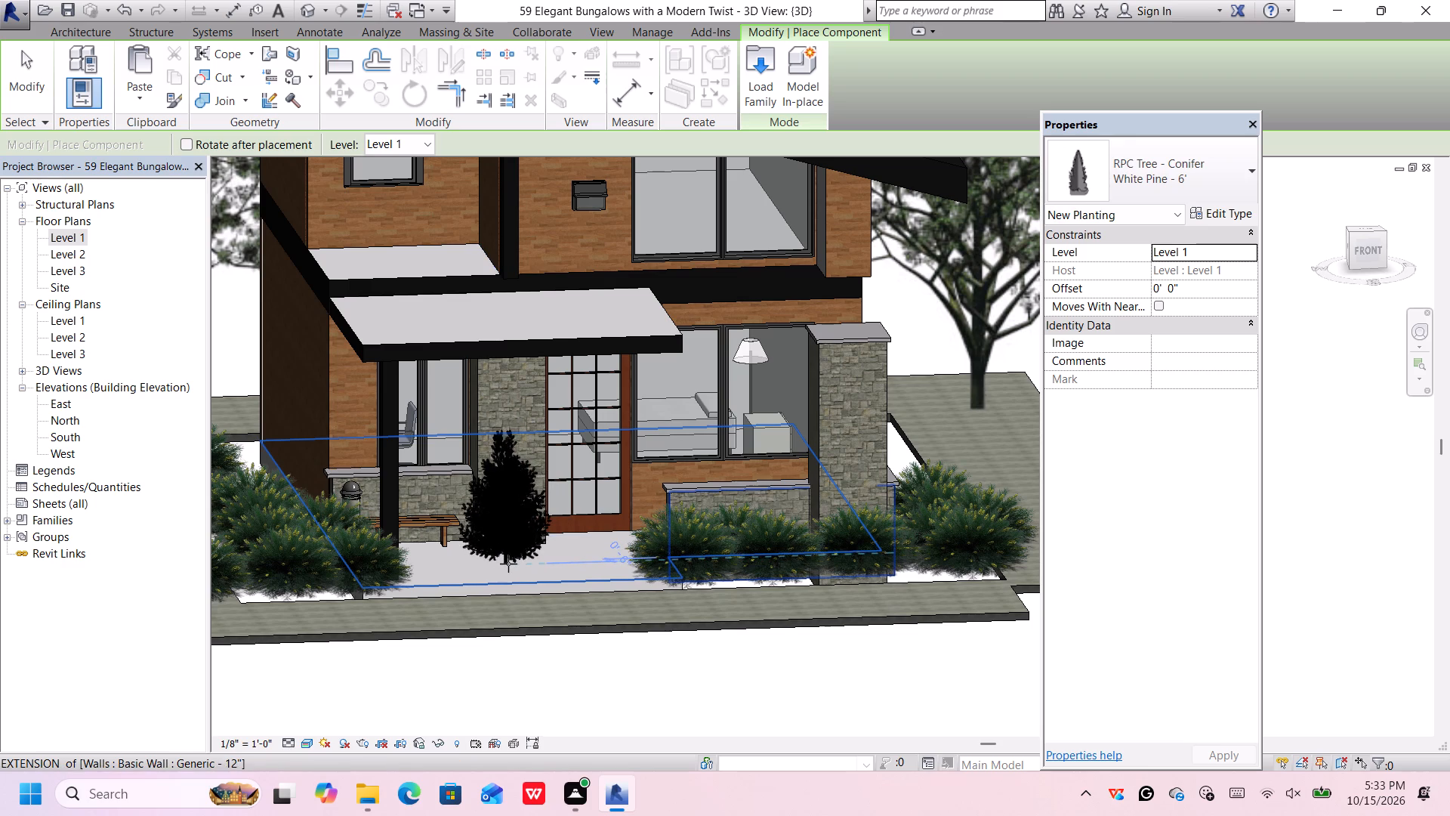
{"action": "left_click", "coordinate": [508, 564]}
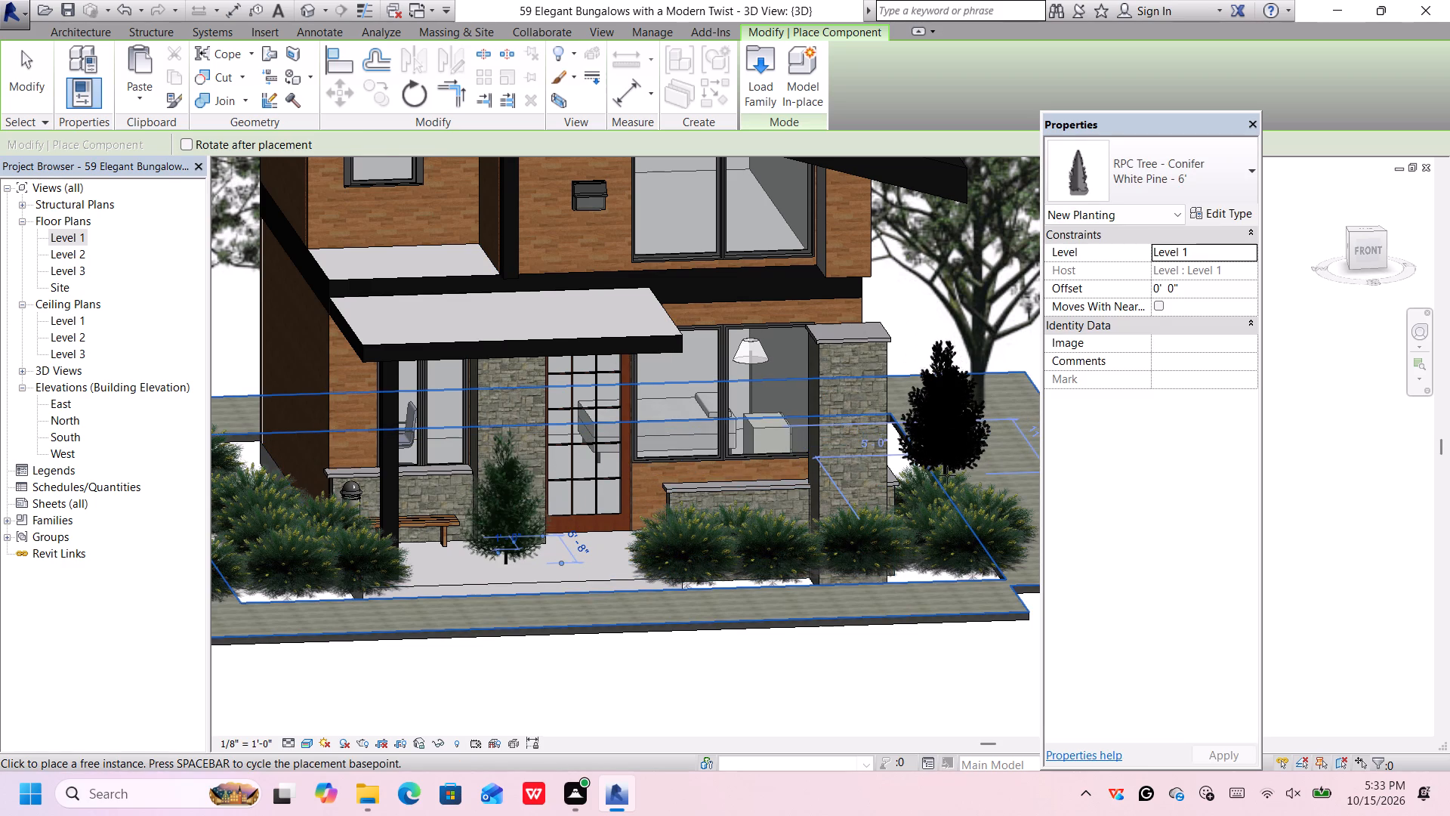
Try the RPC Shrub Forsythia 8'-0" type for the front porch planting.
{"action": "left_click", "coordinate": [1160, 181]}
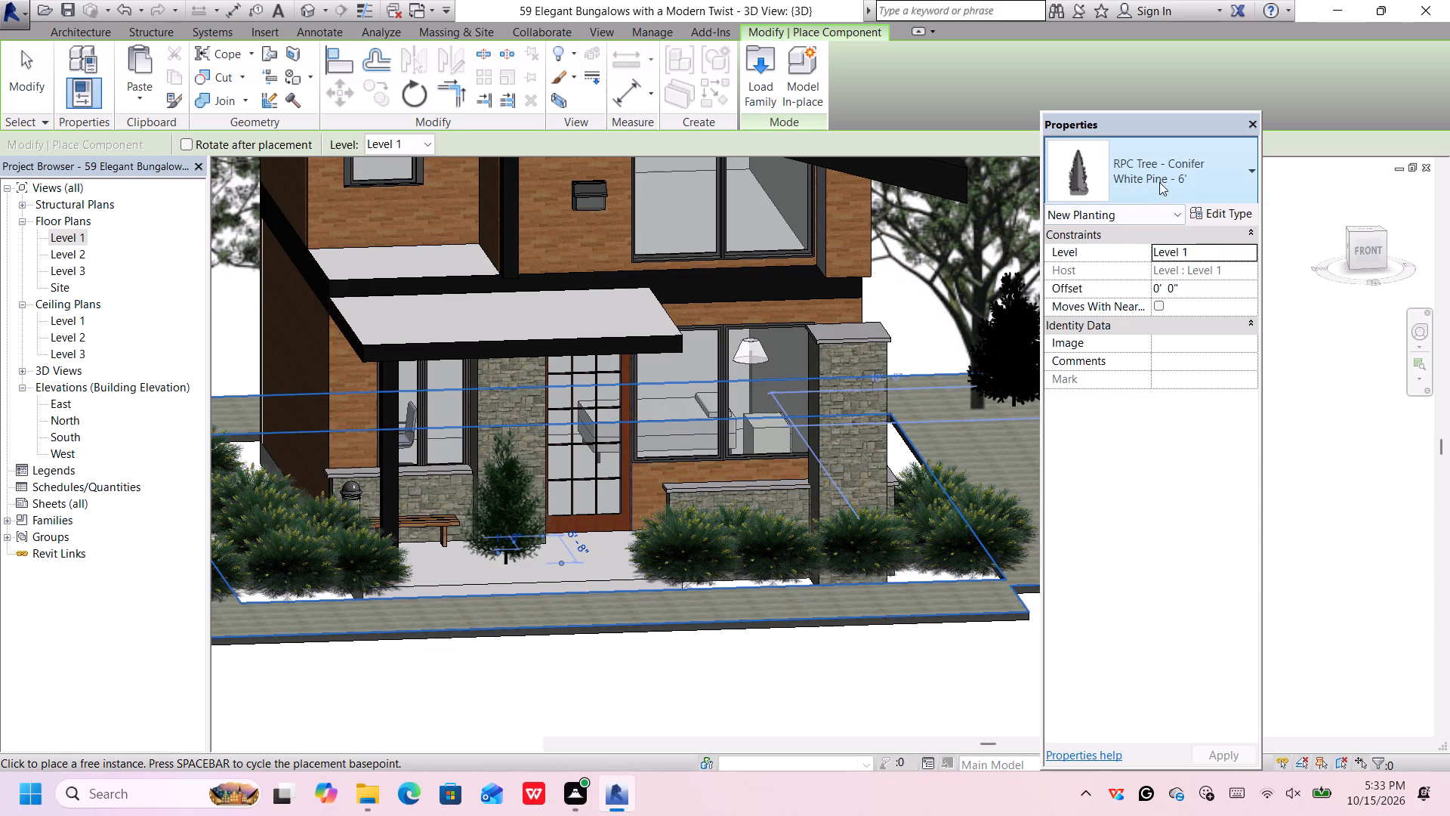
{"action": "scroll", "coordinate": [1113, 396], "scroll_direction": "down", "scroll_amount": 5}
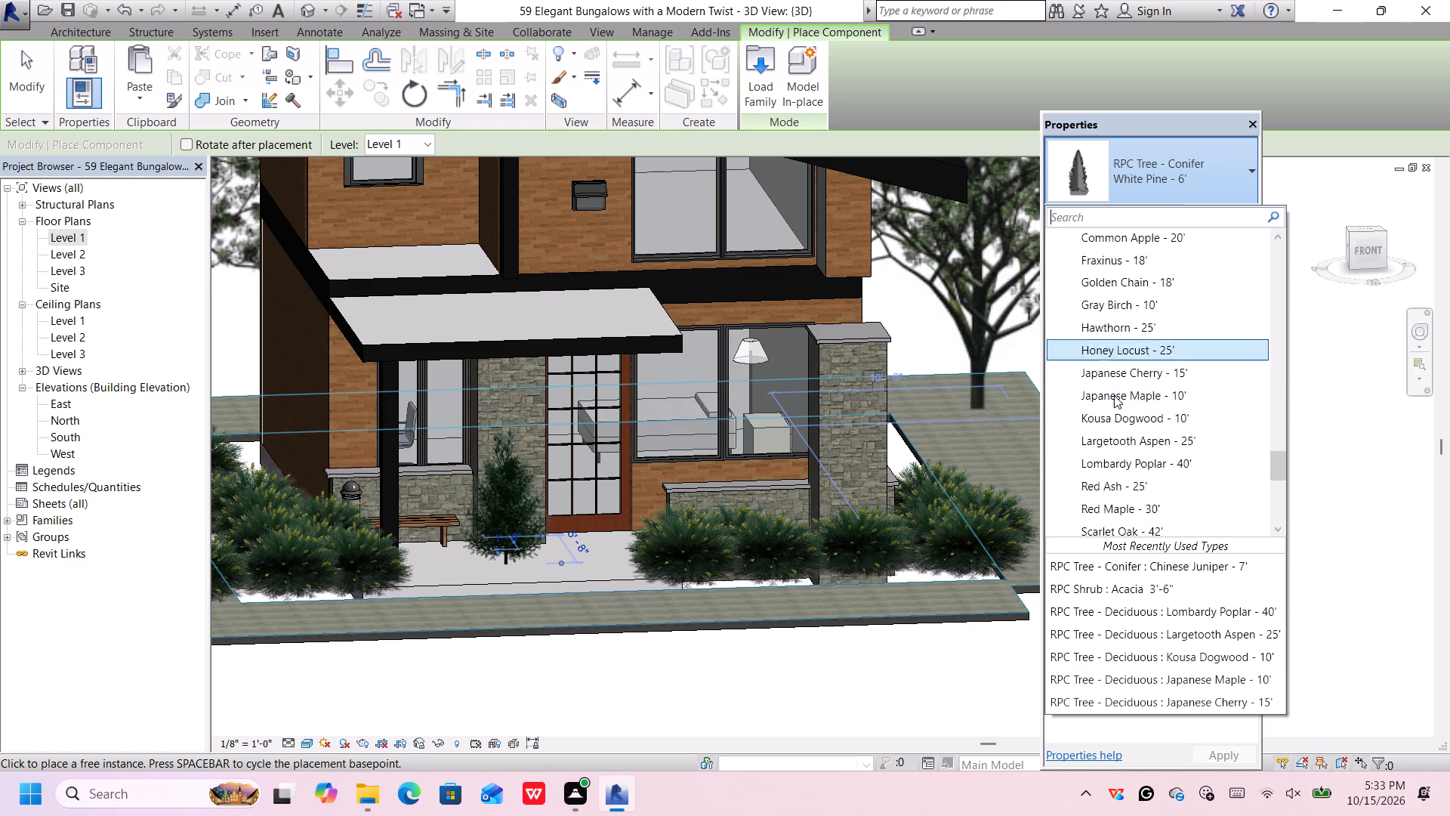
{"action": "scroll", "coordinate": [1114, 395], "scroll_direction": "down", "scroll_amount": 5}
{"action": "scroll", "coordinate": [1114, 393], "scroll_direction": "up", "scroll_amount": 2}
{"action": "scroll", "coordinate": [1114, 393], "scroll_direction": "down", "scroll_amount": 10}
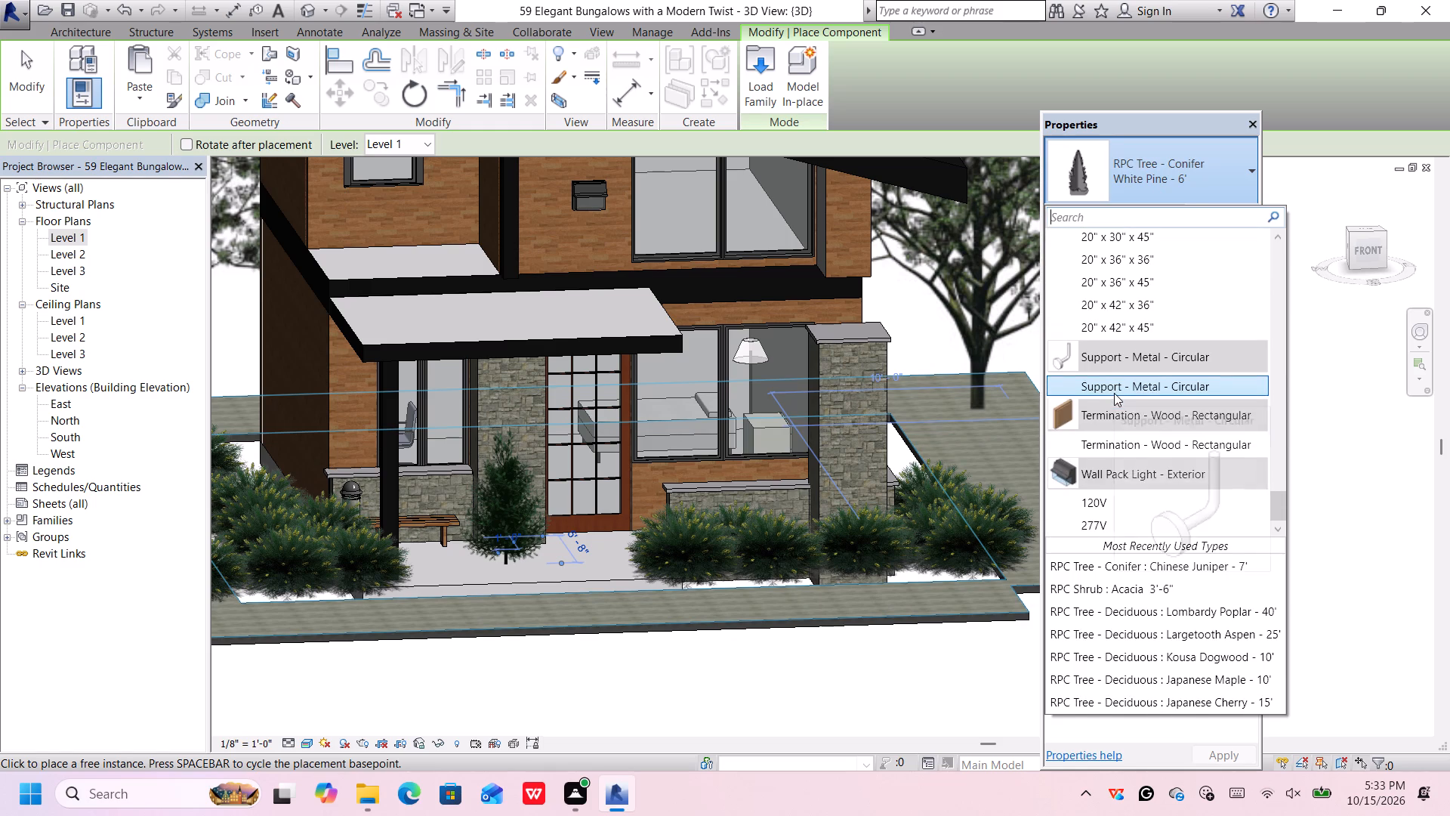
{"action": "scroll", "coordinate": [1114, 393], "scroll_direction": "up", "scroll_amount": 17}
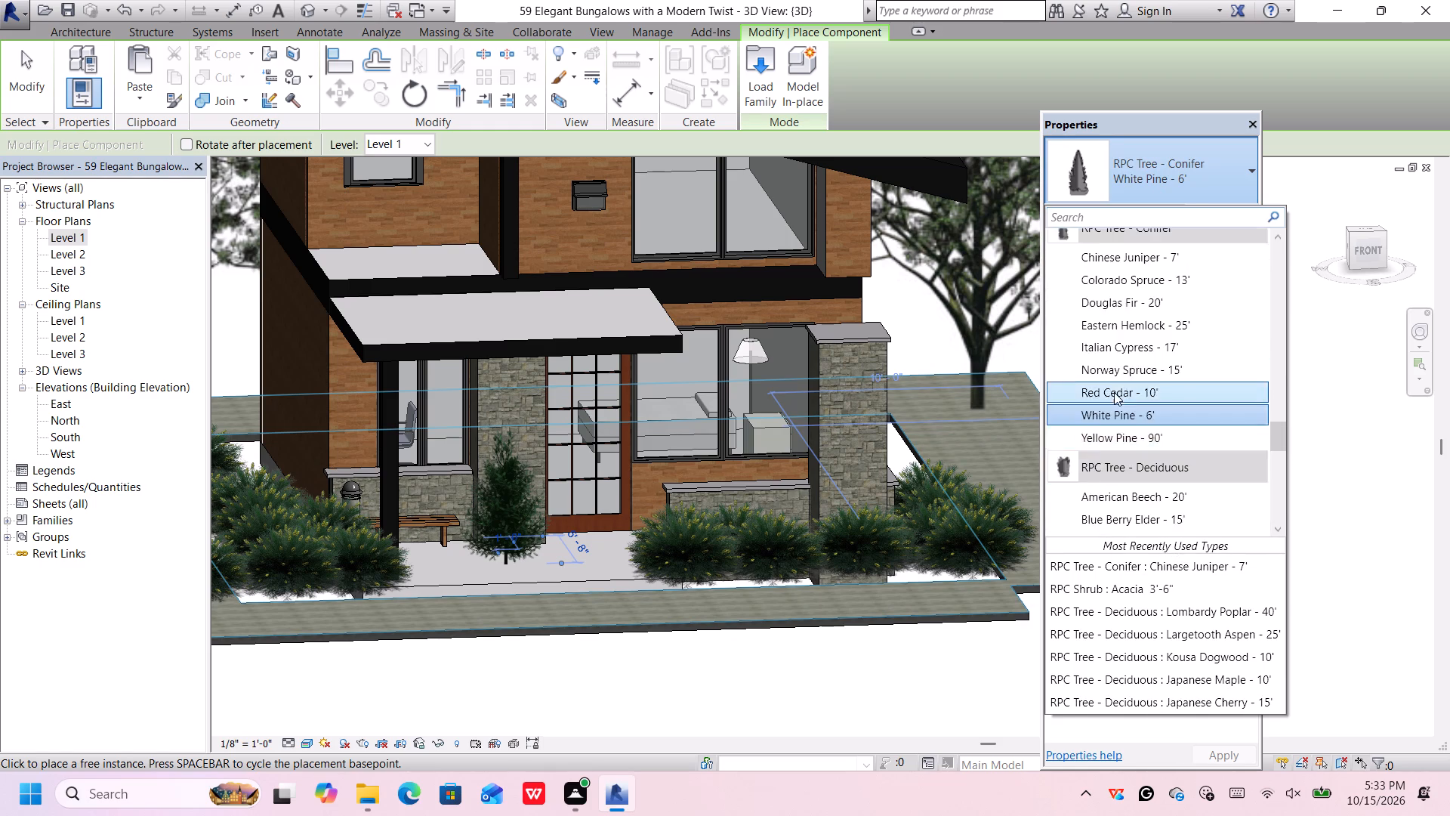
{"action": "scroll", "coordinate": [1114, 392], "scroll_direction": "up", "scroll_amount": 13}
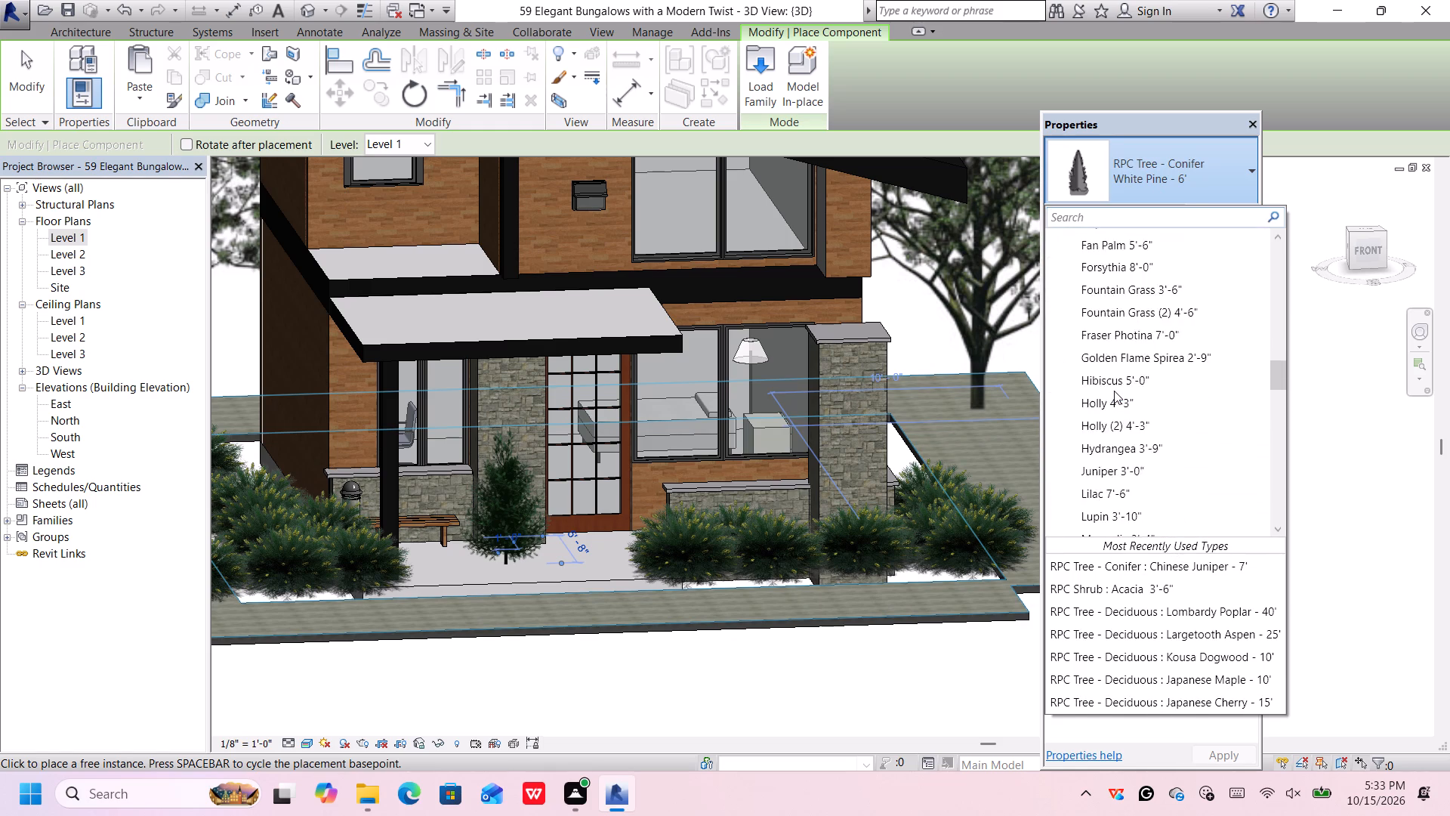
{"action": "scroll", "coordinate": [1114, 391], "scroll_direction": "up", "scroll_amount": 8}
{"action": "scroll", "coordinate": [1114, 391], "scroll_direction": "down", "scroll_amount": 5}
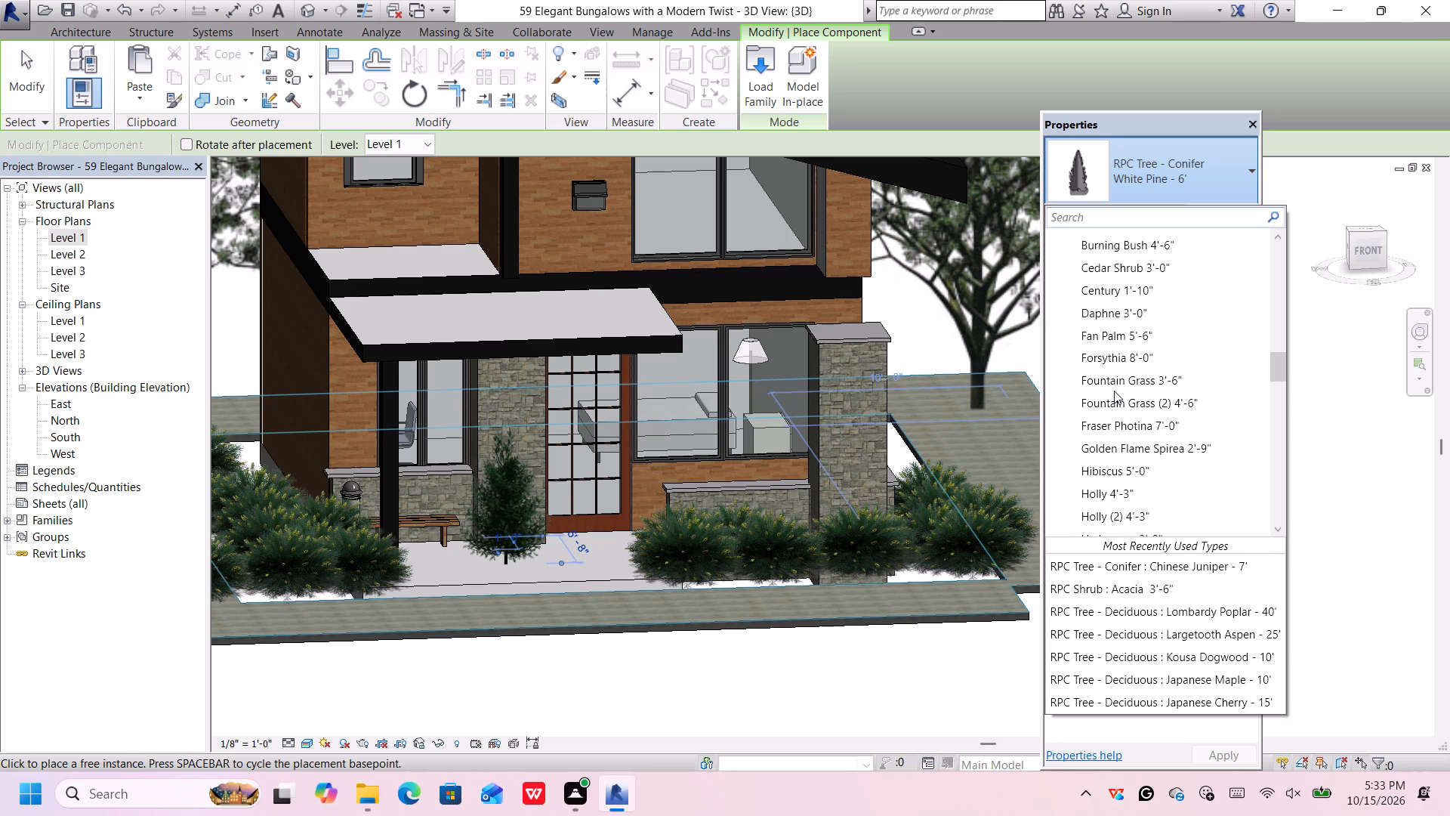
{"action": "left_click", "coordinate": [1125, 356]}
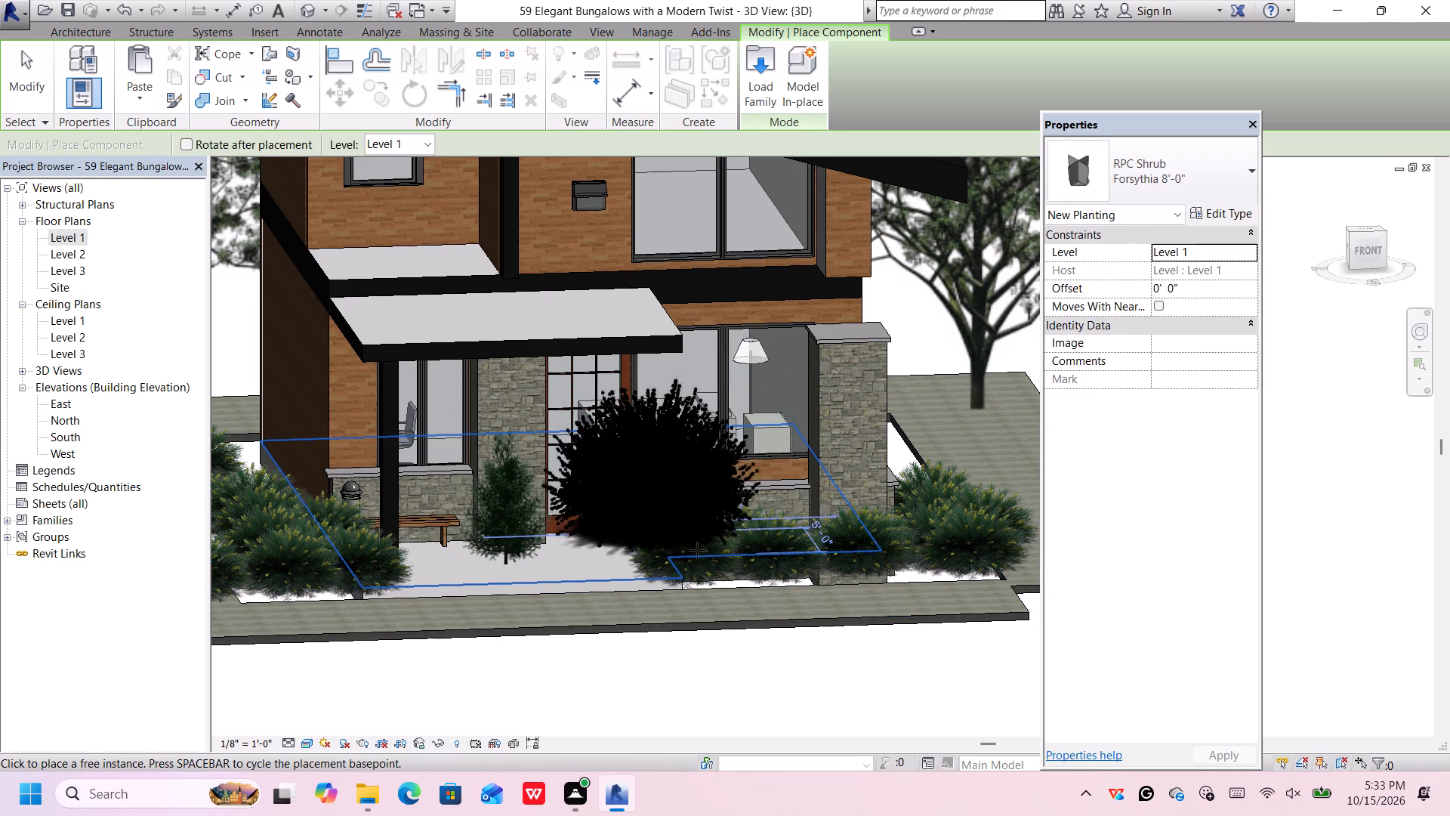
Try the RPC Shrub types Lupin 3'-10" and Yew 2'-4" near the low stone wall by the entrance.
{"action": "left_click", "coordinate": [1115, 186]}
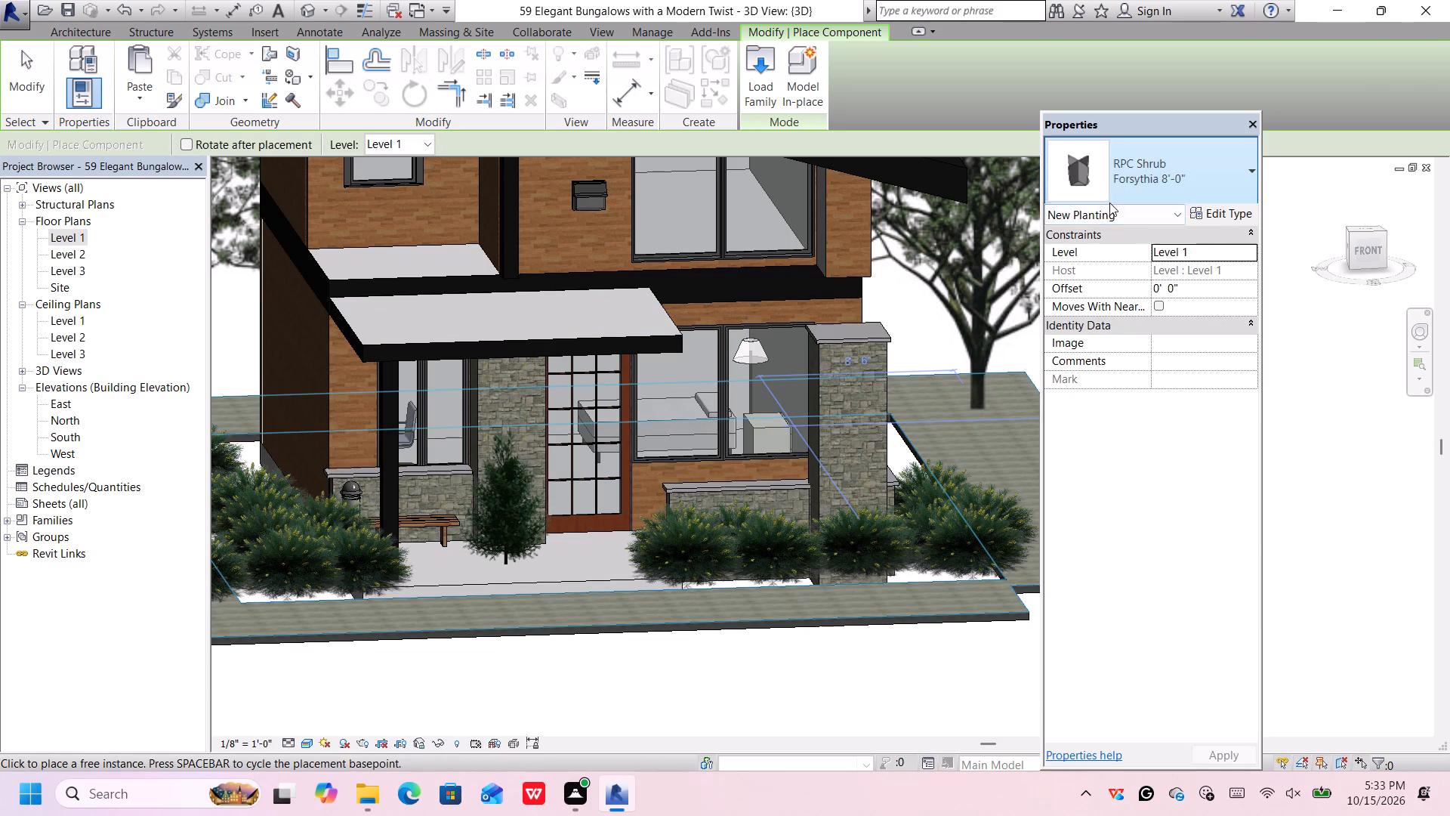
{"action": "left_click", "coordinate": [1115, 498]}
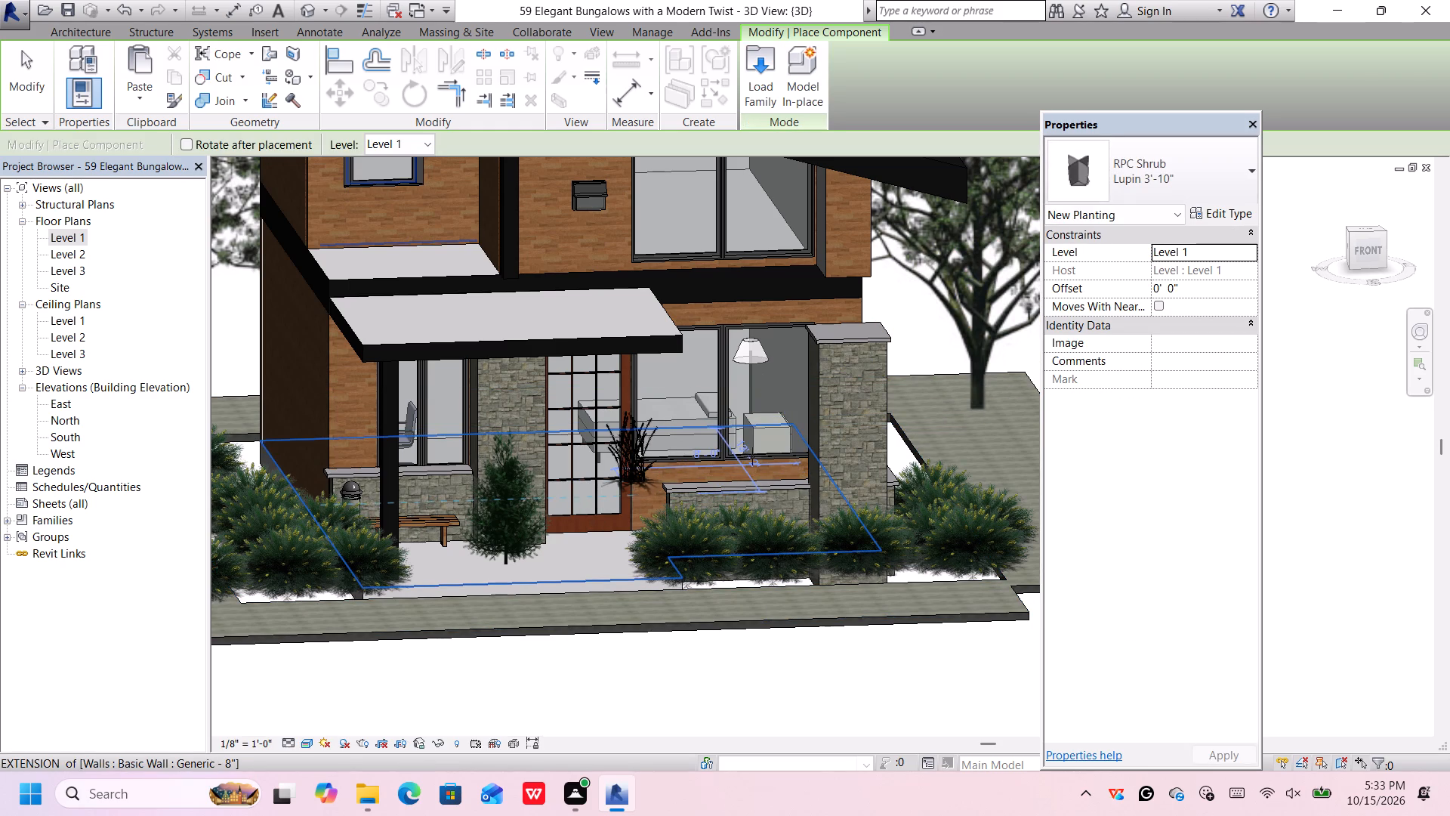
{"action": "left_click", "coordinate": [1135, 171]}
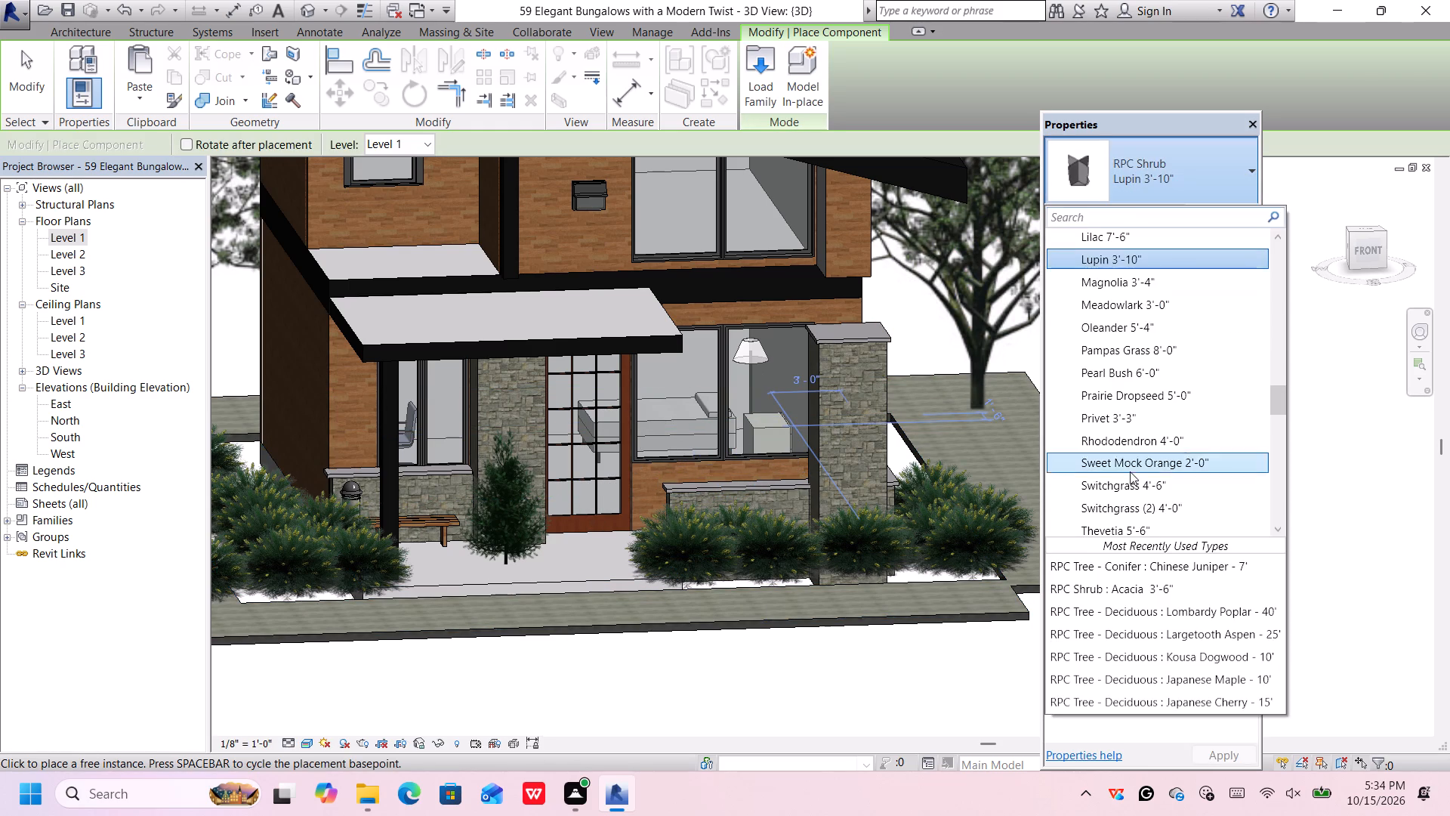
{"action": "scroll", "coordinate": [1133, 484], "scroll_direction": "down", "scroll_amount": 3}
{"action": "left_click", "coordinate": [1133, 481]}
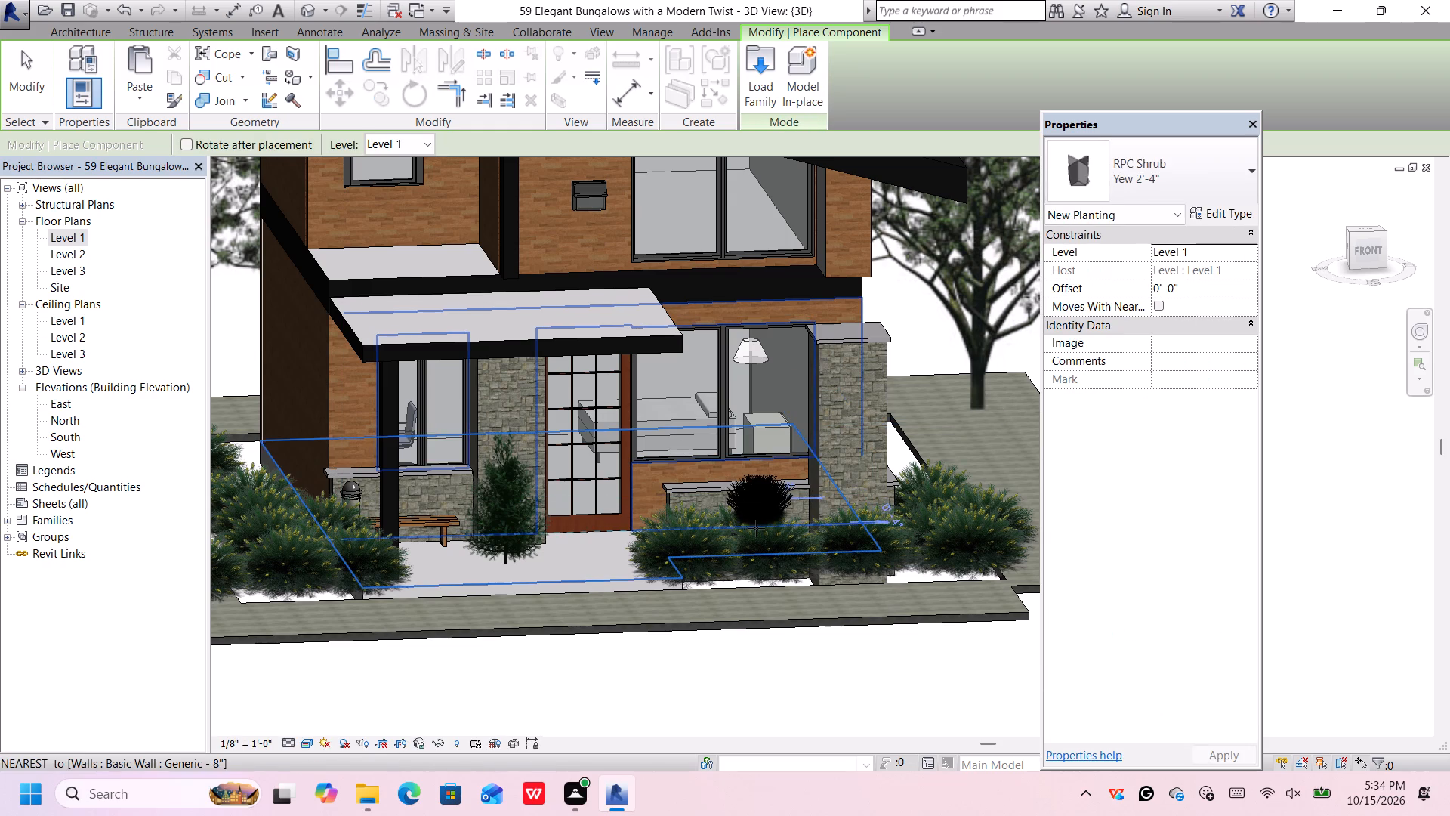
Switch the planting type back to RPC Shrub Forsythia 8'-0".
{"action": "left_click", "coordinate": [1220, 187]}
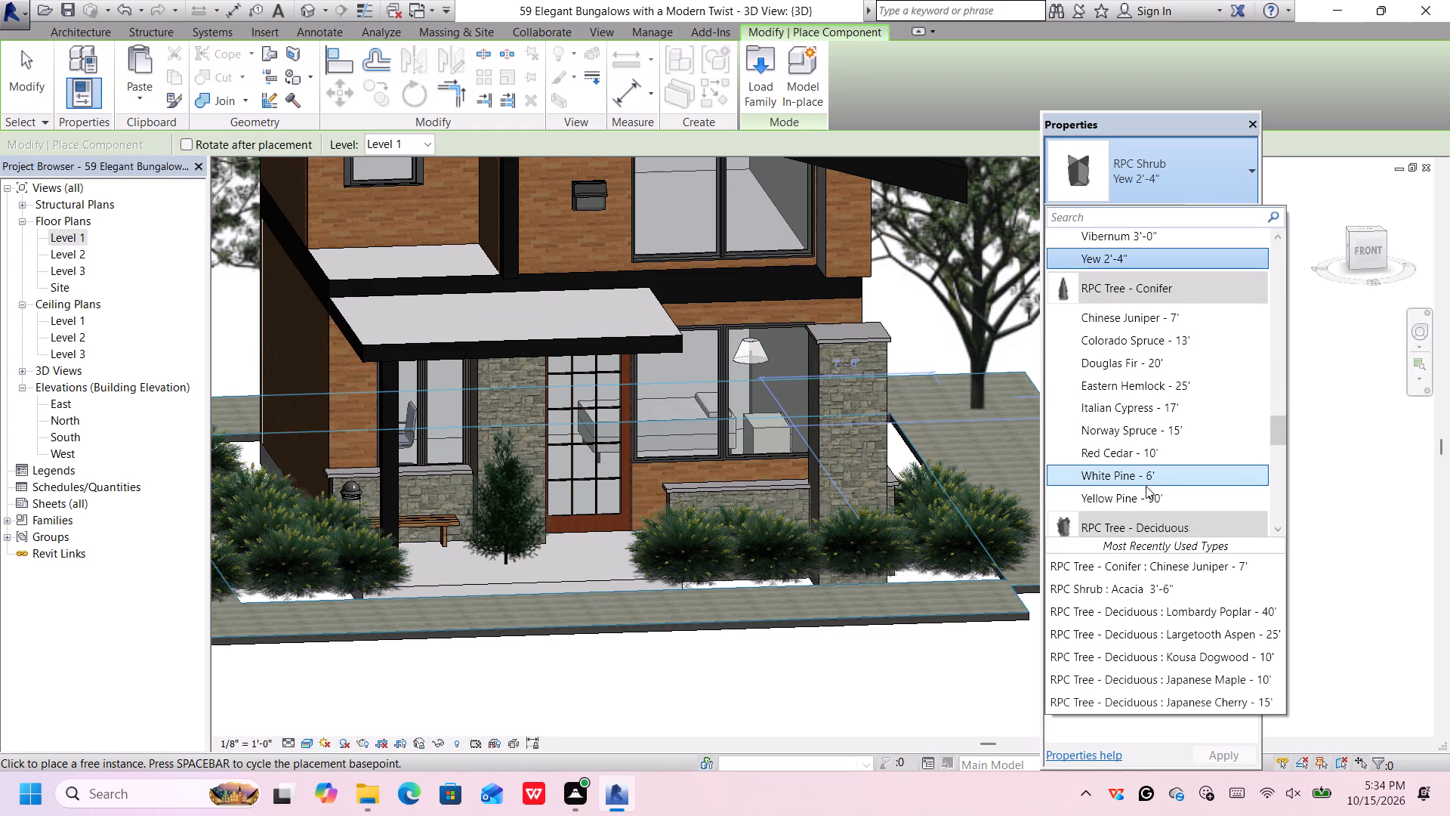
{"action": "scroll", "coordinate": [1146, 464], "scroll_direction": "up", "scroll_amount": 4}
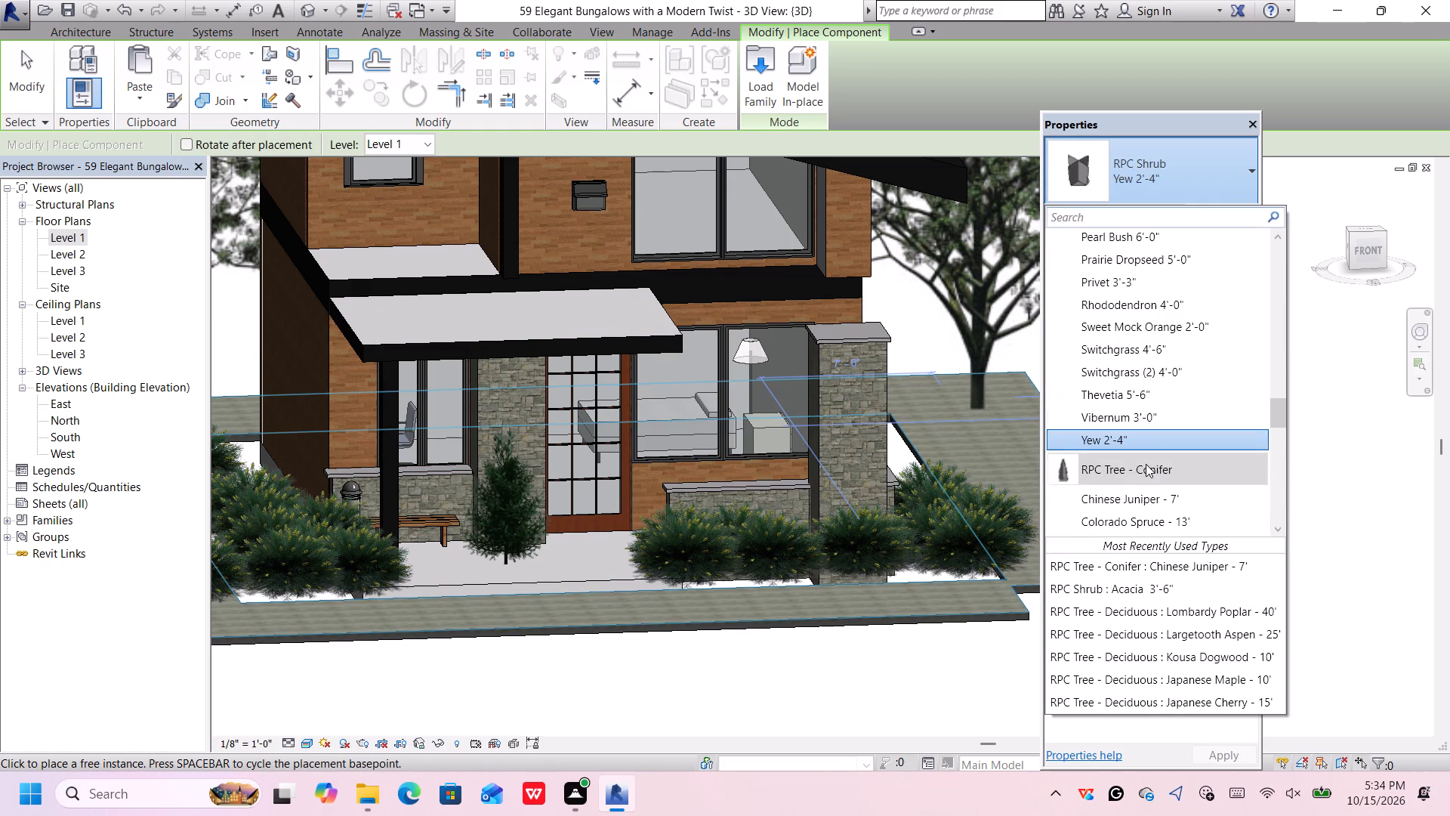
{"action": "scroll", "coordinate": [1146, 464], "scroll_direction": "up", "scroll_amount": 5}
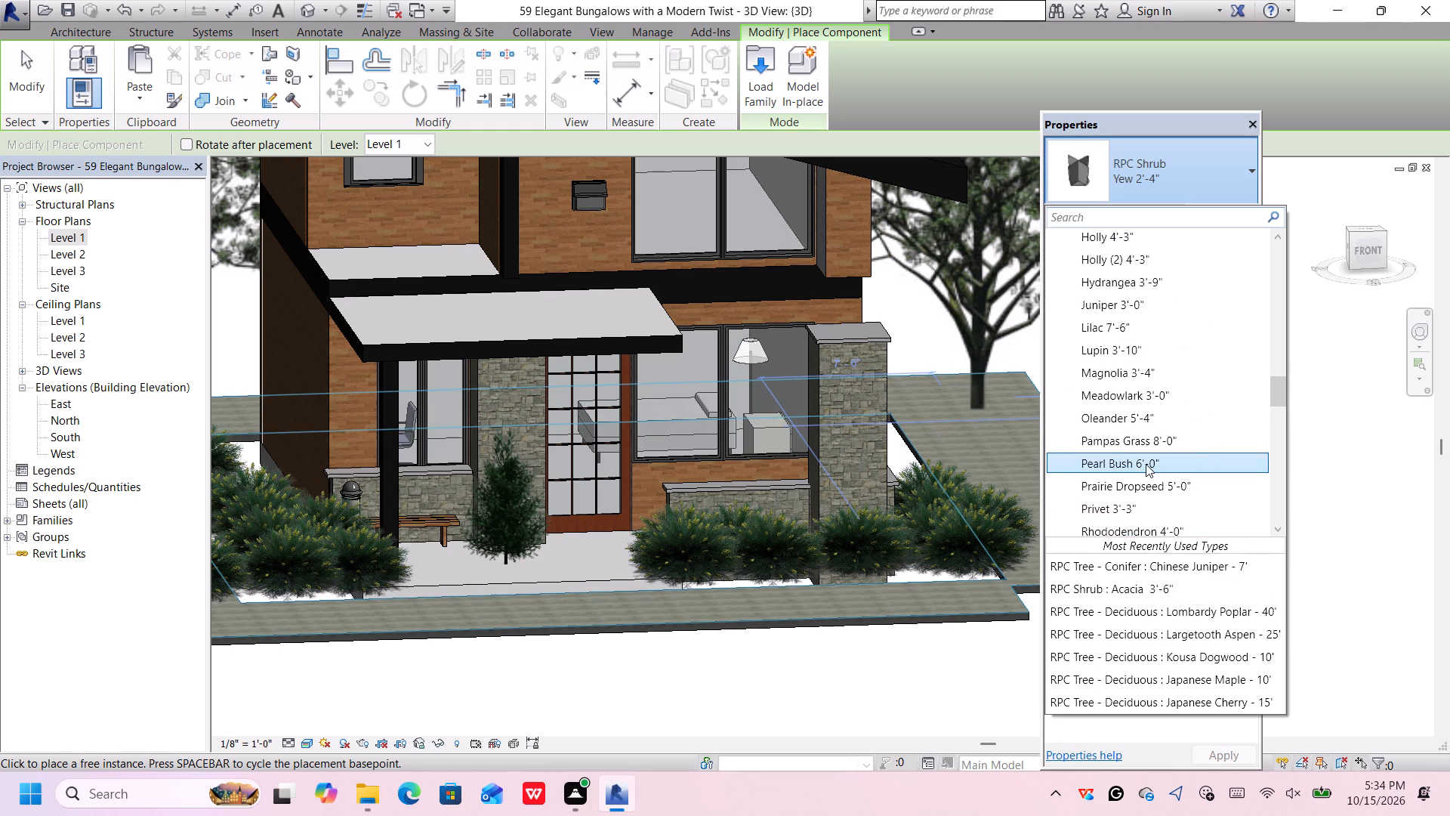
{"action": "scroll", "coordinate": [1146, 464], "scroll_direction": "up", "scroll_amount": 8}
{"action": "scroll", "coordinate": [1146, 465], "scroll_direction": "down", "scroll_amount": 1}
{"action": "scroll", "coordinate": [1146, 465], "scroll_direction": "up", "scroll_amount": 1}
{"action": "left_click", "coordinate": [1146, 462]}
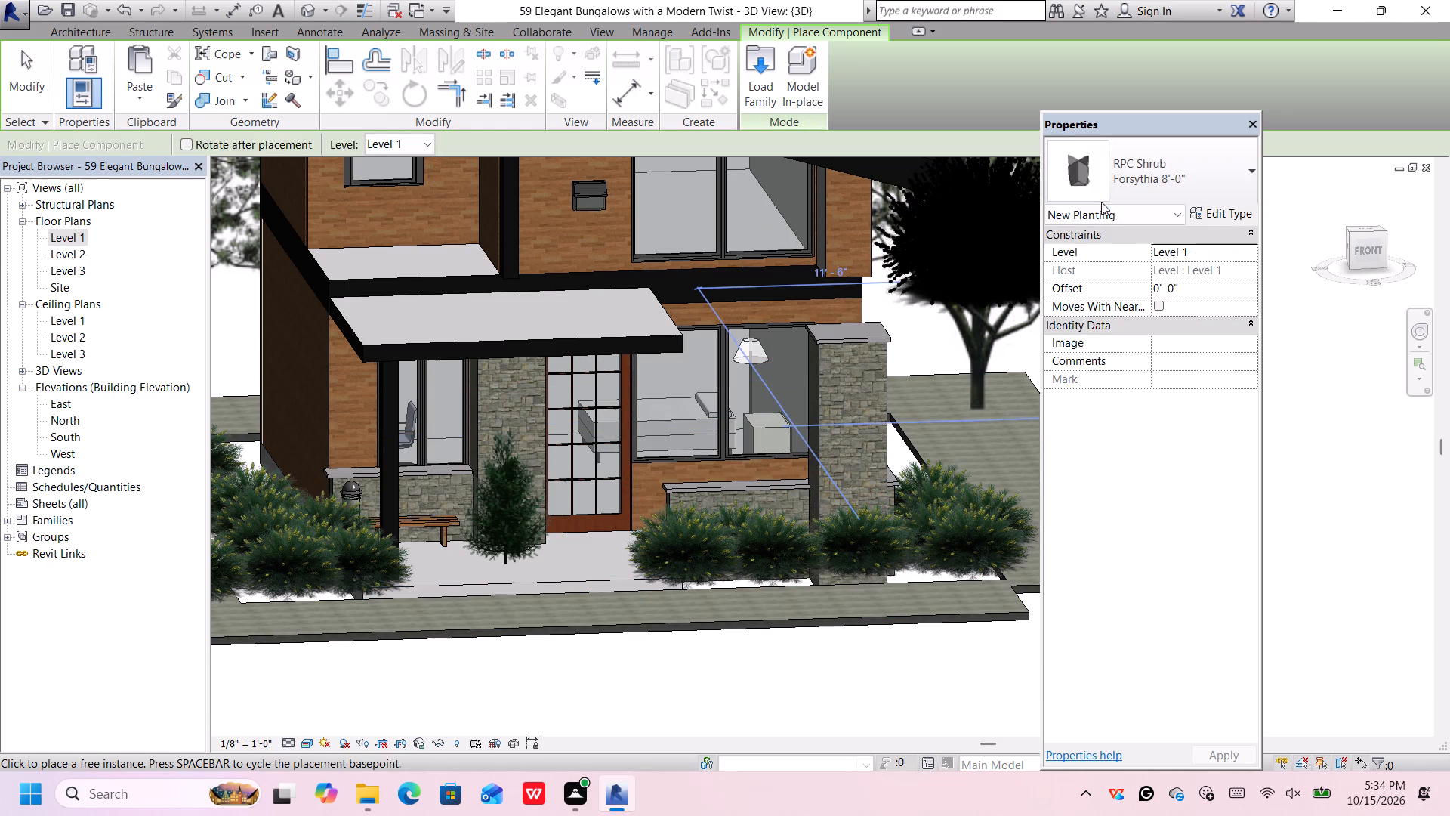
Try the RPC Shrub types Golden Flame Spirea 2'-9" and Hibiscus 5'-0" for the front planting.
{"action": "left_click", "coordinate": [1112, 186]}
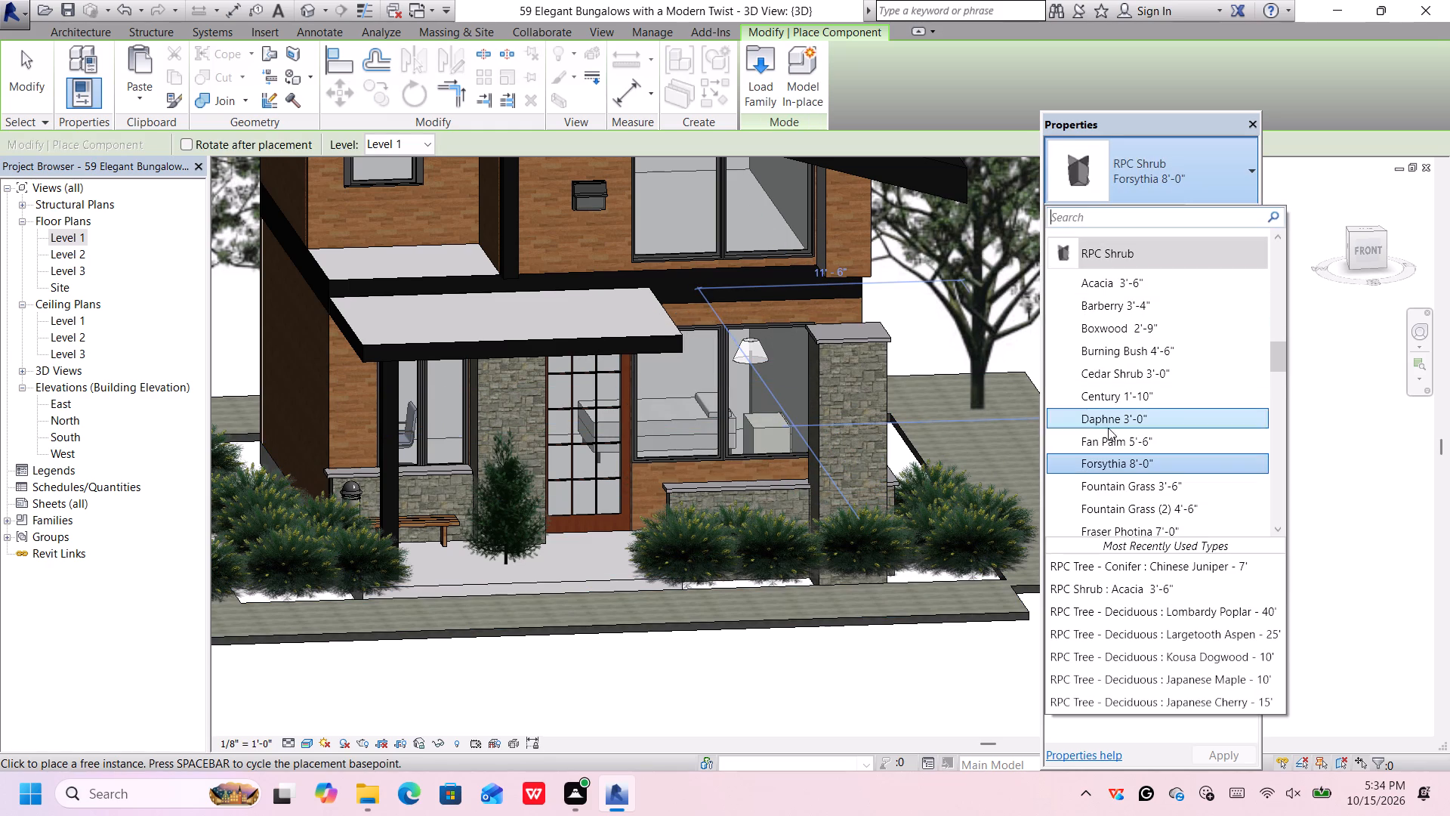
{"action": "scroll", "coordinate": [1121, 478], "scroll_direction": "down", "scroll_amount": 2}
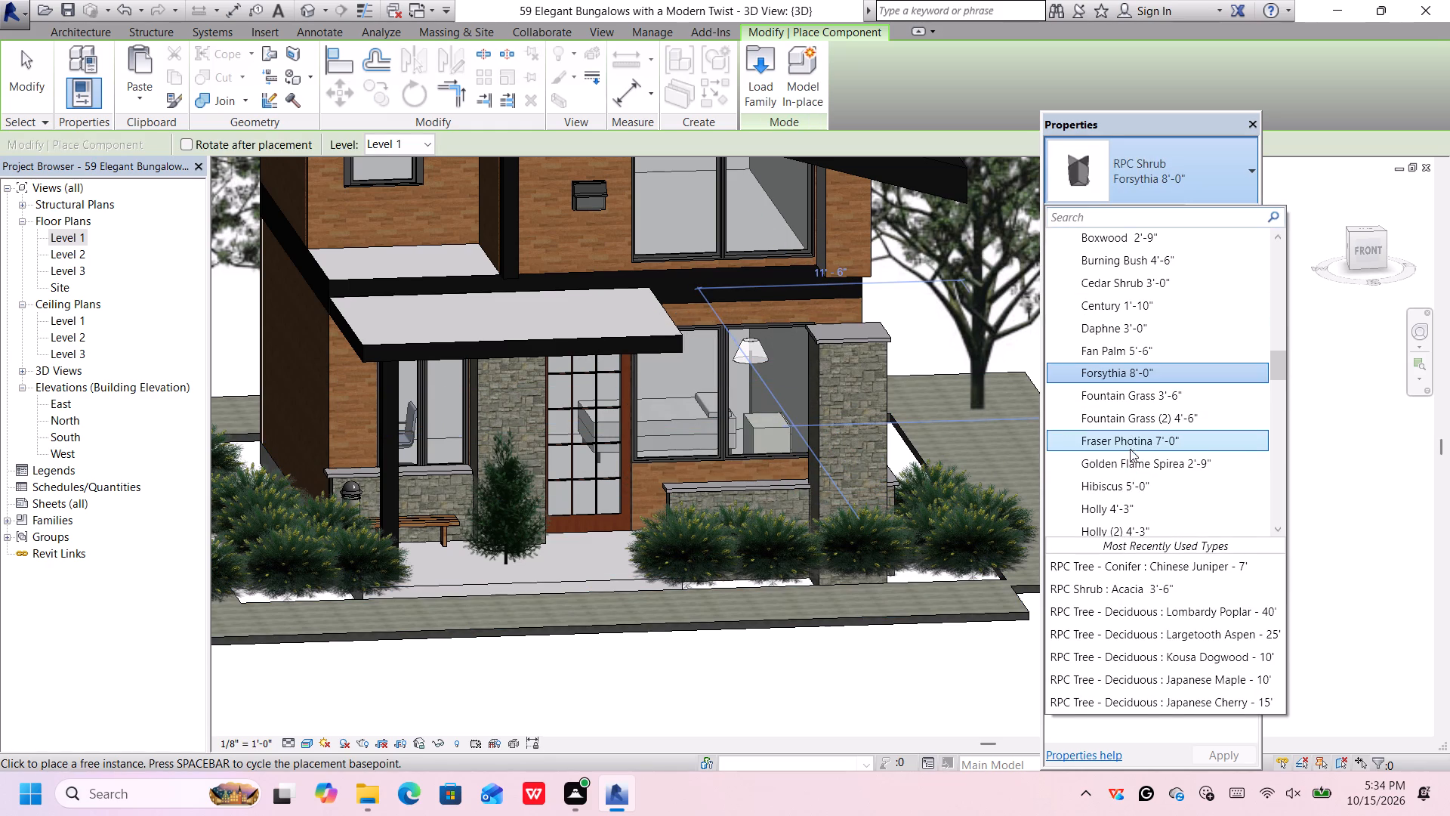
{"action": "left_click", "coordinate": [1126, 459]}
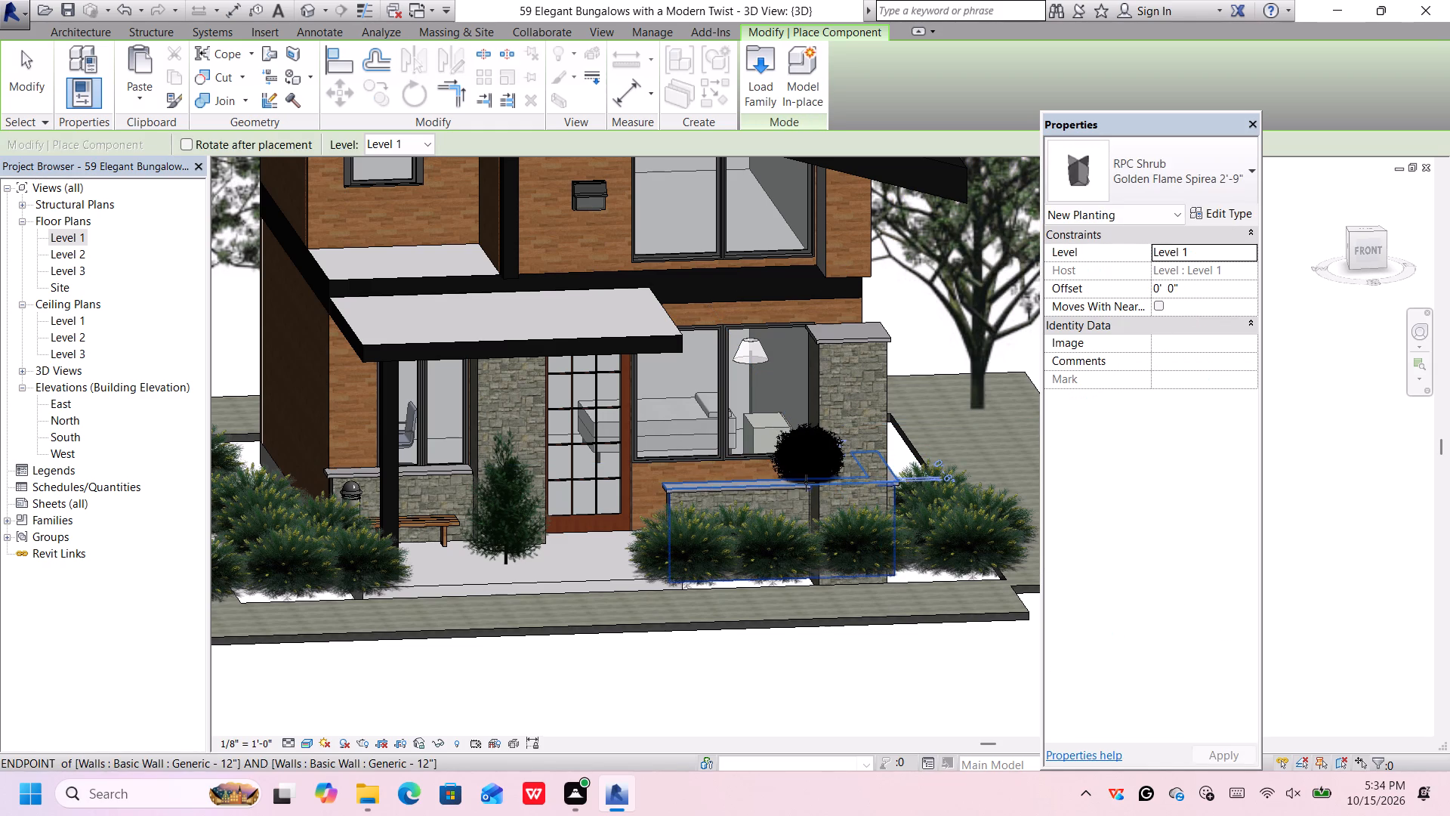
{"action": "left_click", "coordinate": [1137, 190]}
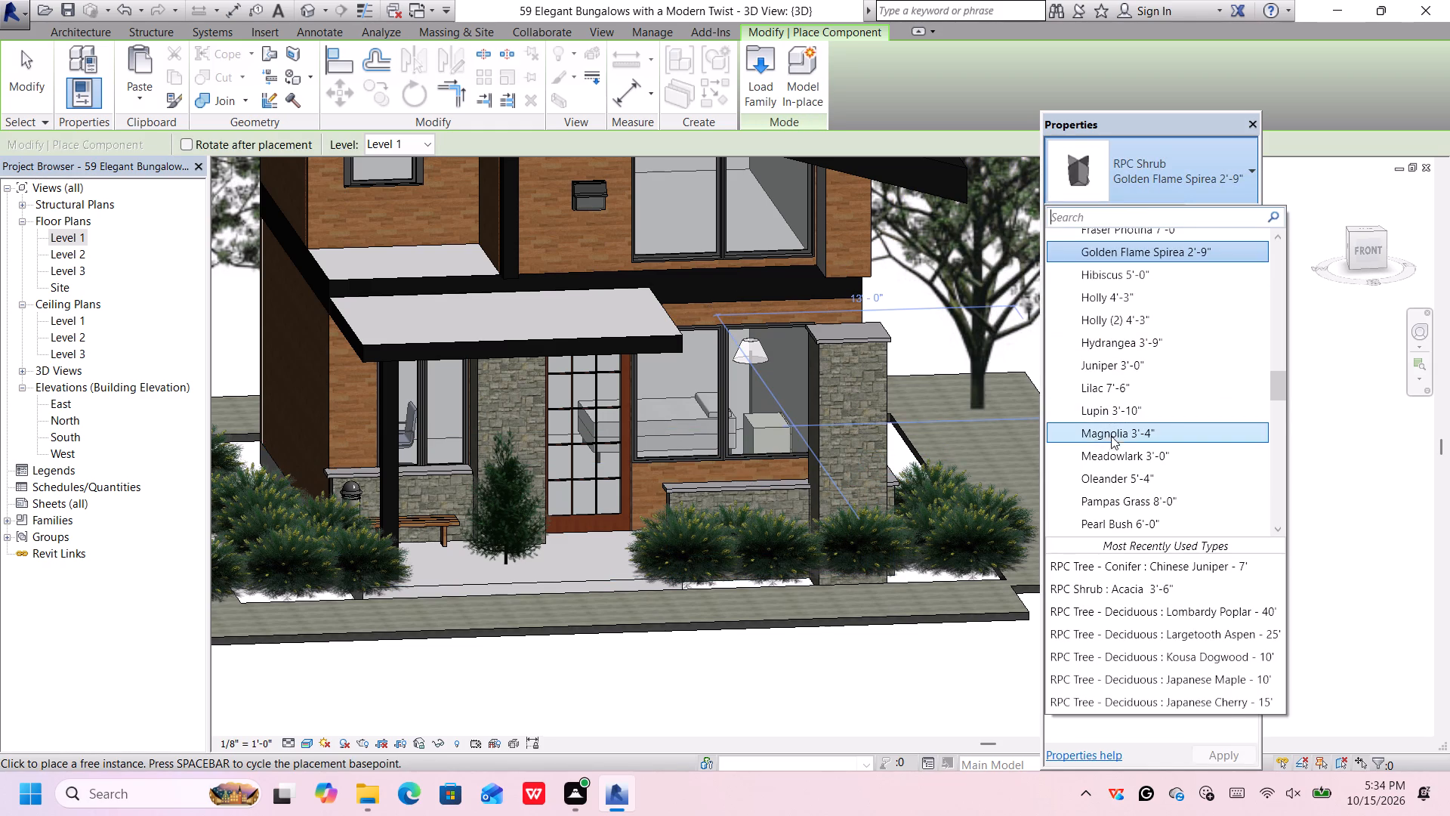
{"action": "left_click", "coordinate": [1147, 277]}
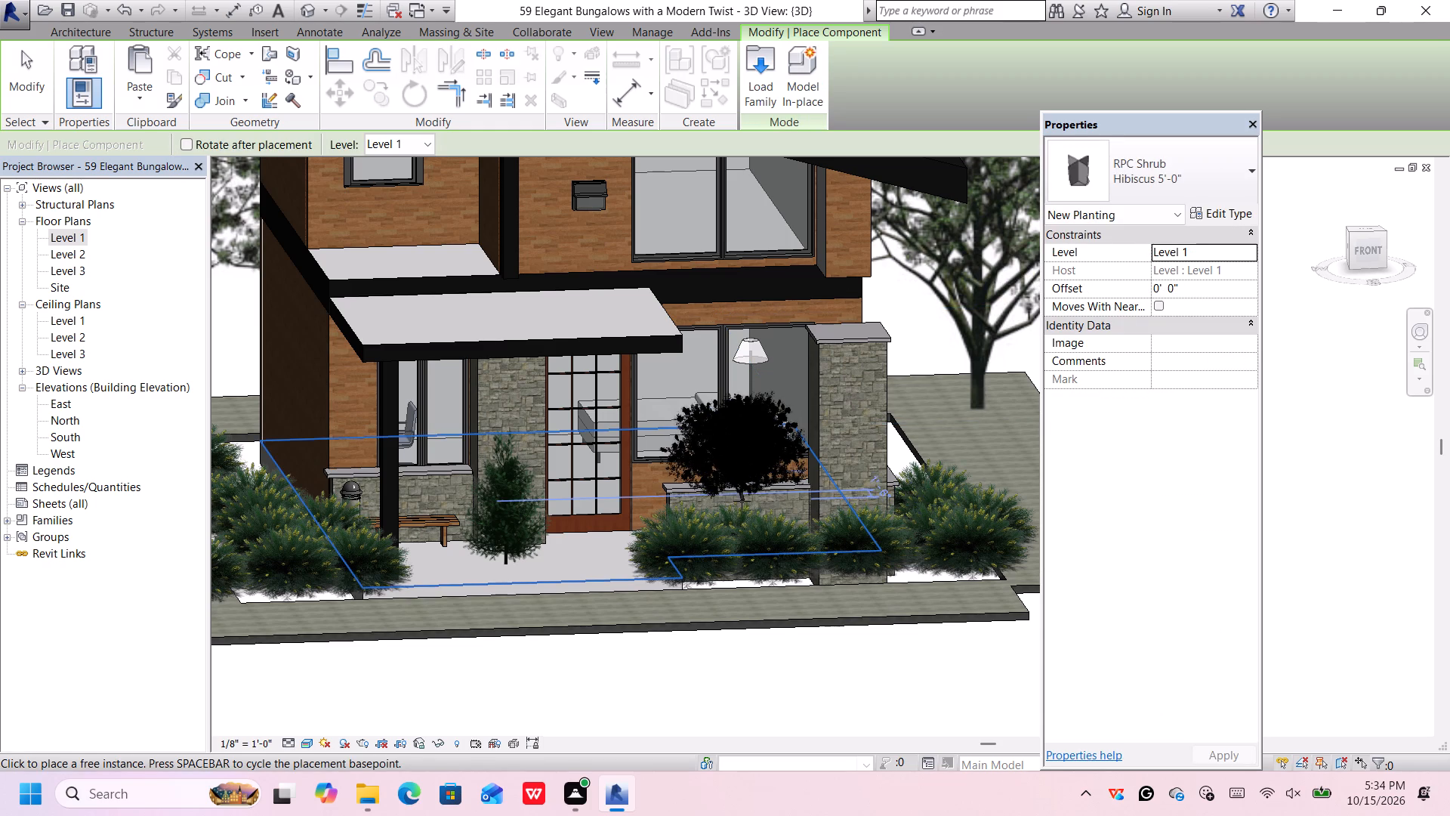
Place an RPC Shrub Oleander 5'-4" on the front walkway, before the porch post and bench.
{"action": "left_click", "coordinate": [1124, 181]}
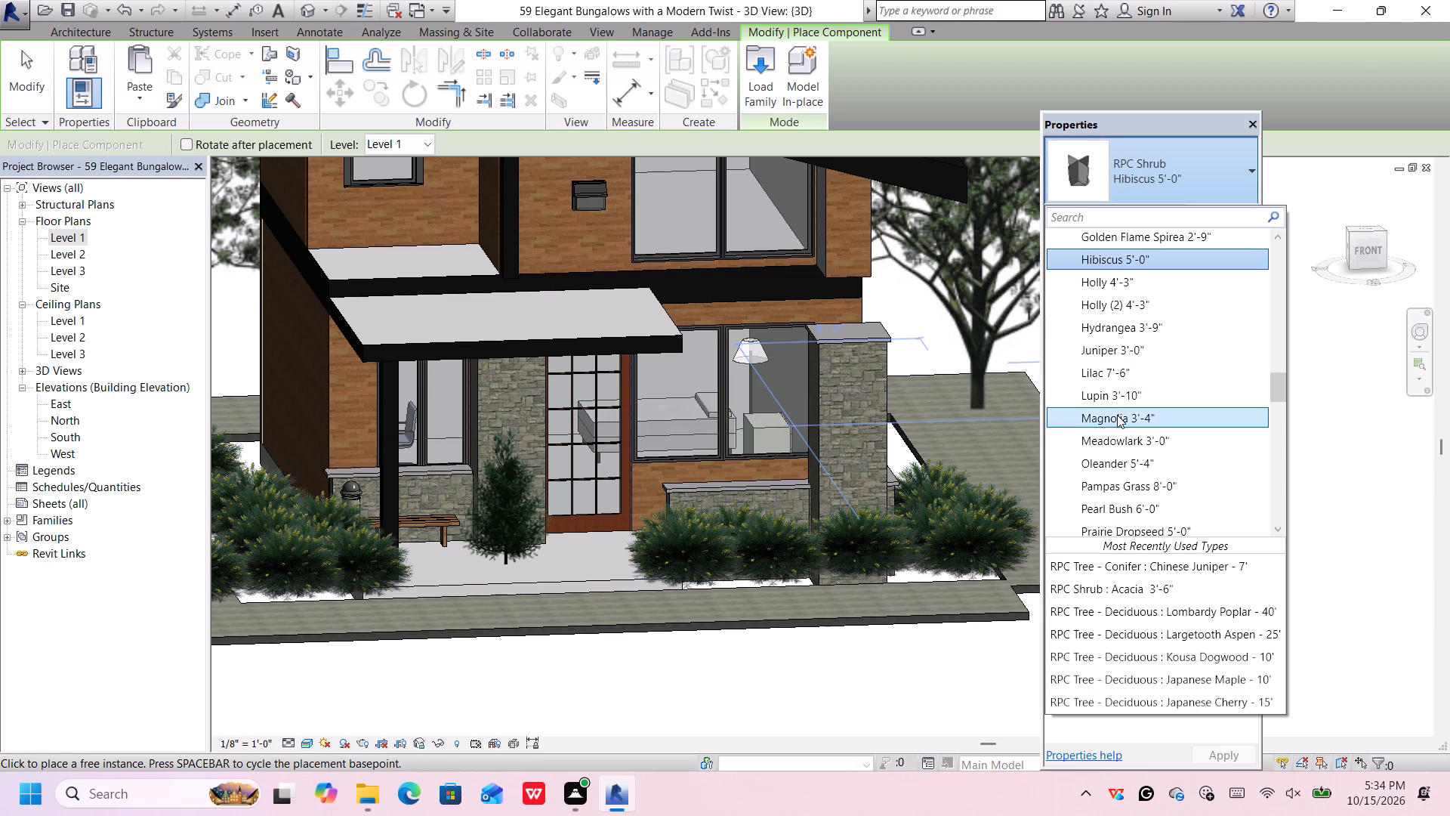
{"action": "left_click", "coordinate": [1112, 464]}
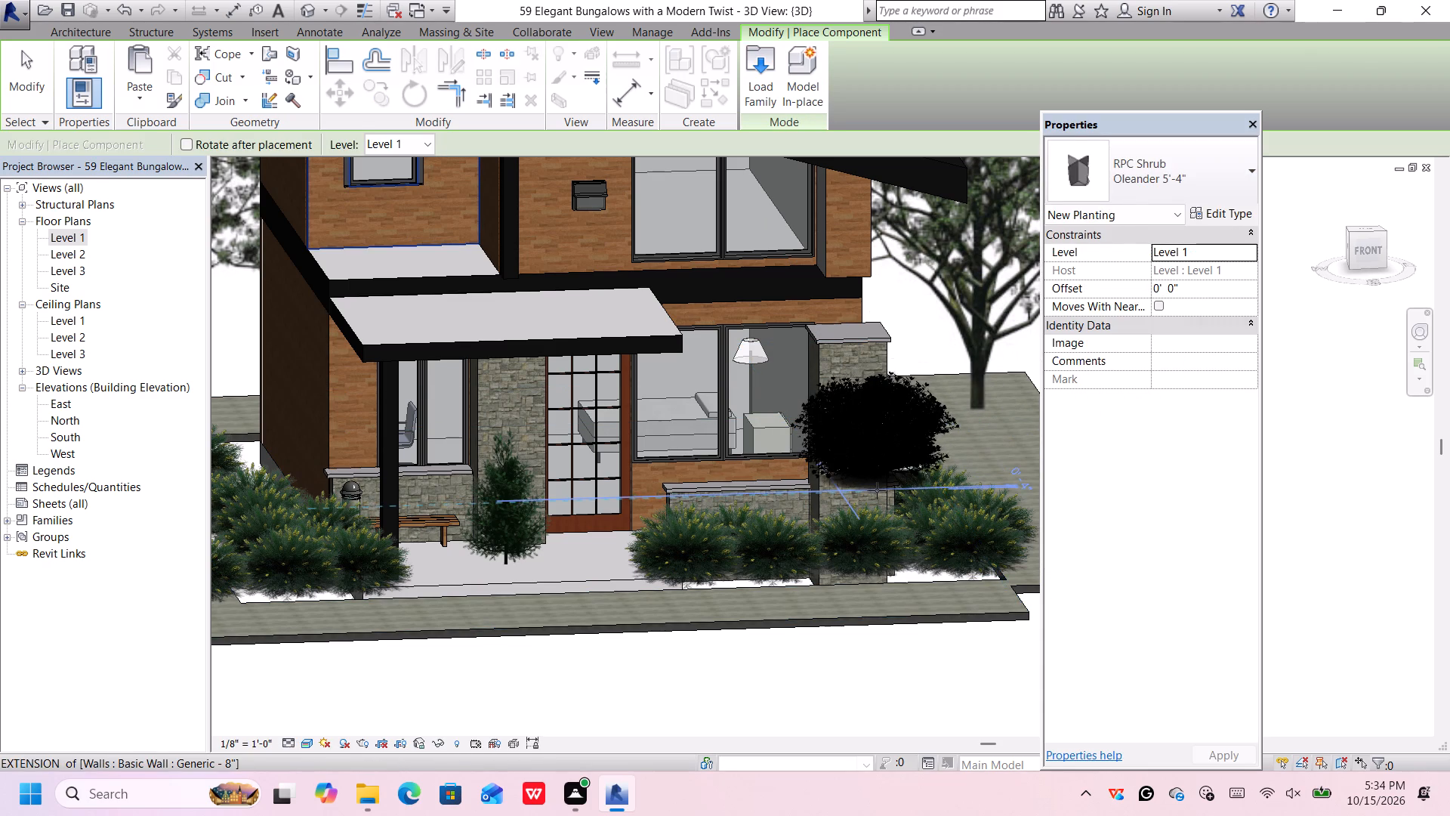
{"action": "left_click", "coordinate": [407, 617]}
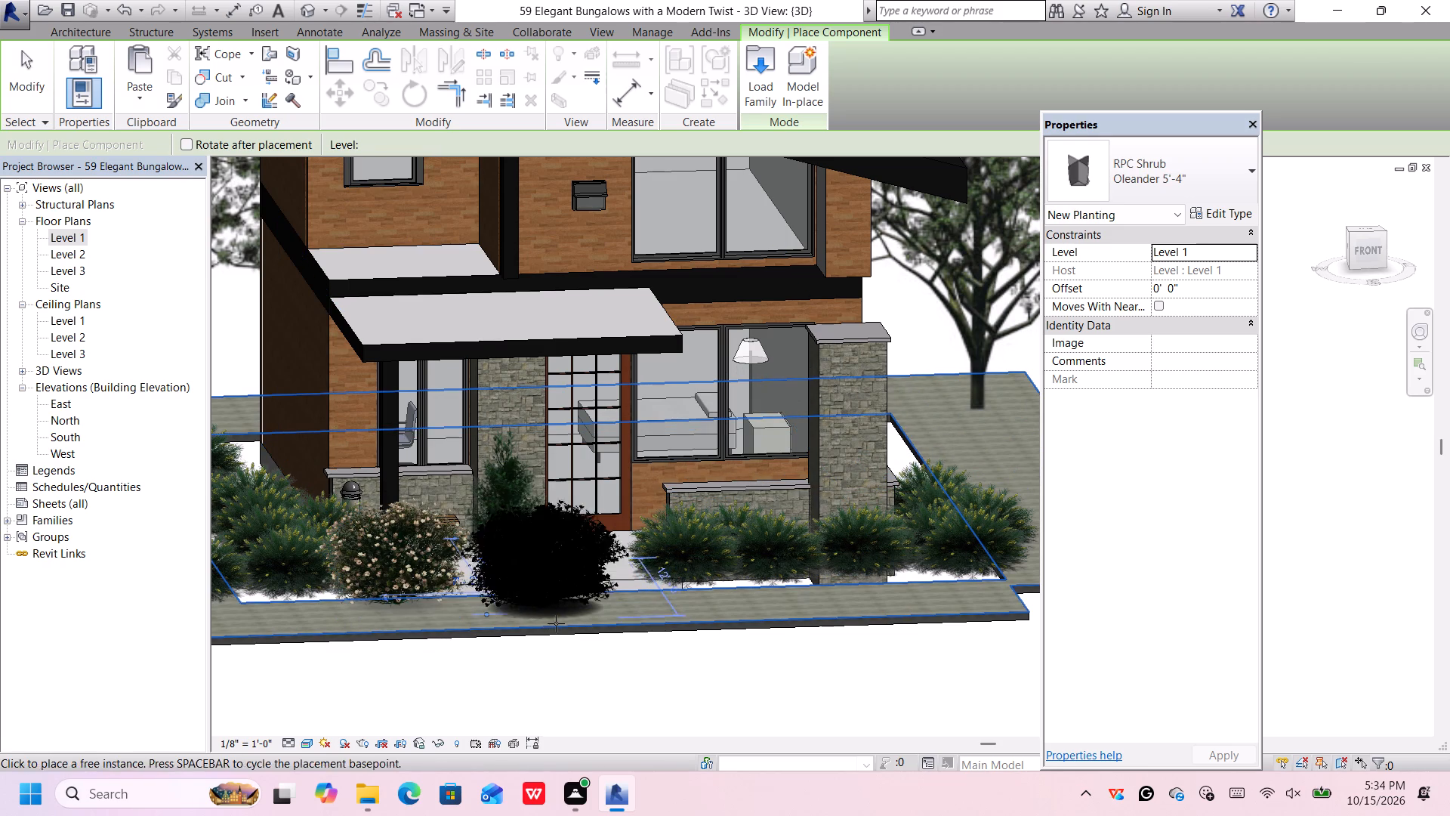
{"action": "left_click", "coordinate": [498, 614]}
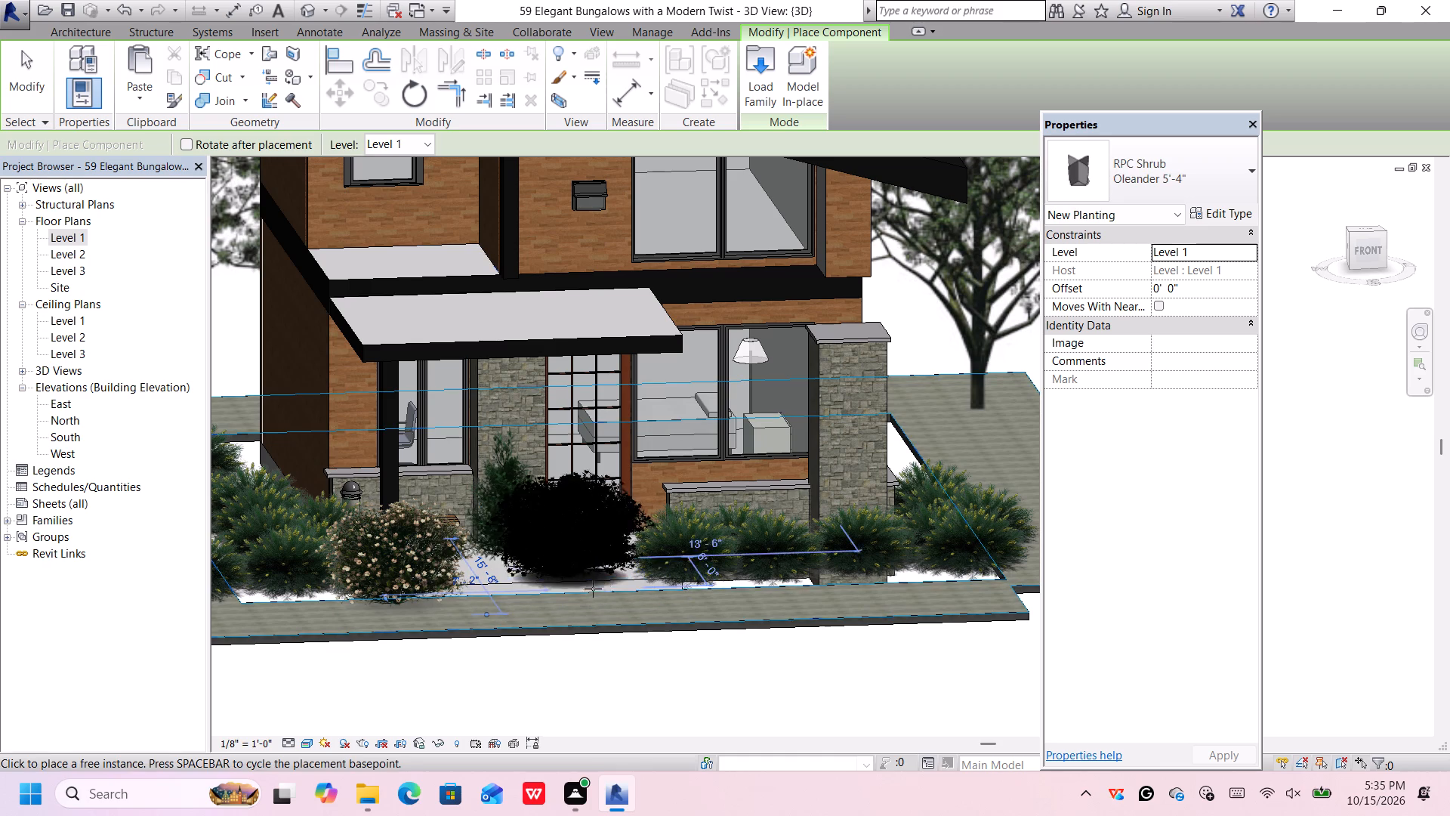
{"action": "left_click", "coordinate": [499, 607]}
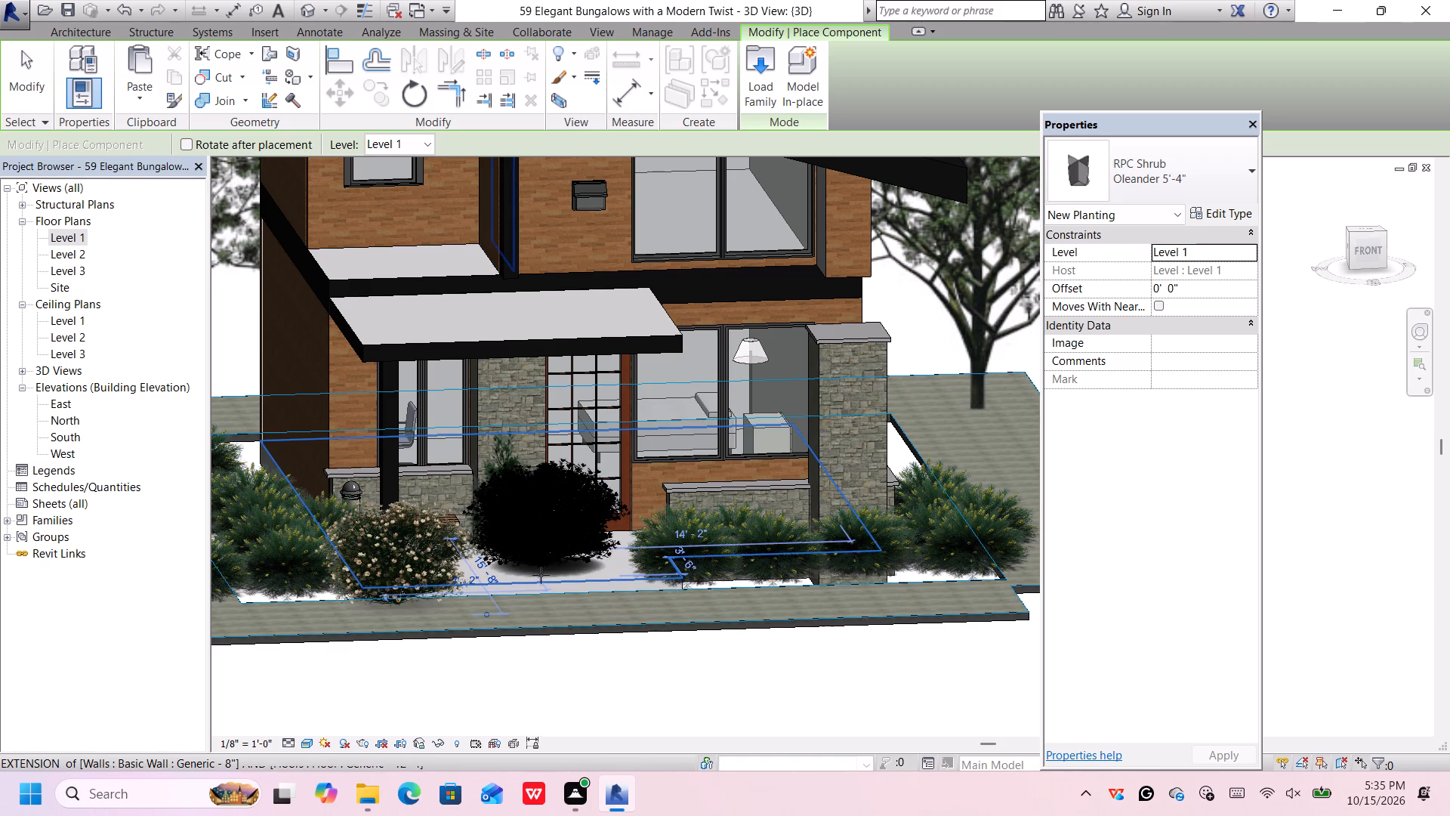
Place three more Oleander 5'-4" shrubs on the side paving: one by the long-hedge tree, two near the chimney-side tree.
{"action": "scroll", "coordinate": [541, 575], "scroll_direction": "down", "scroll_amount": 1}
{"action": "middle_click_drag", "start_coordinate": [539, 572], "coordinate": [527, 660]}
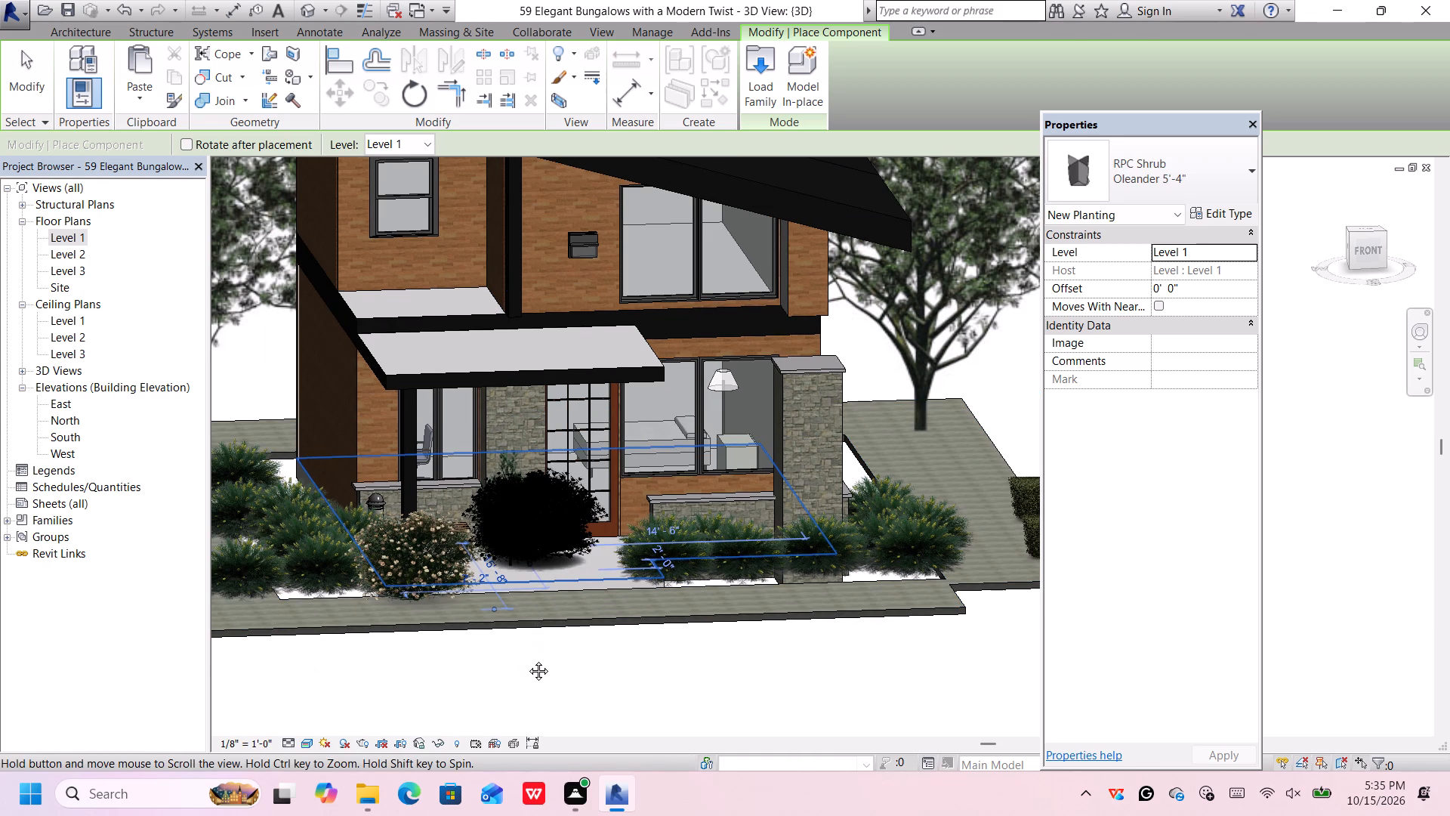
{"action": "middle_click_drag", "start_coordinate": [527, 660], "coordinate": [528, 662]}
{"action": "scroll", "coordinate": [495, 607], "scroll_direction": "up", "scroll_amount": 5}
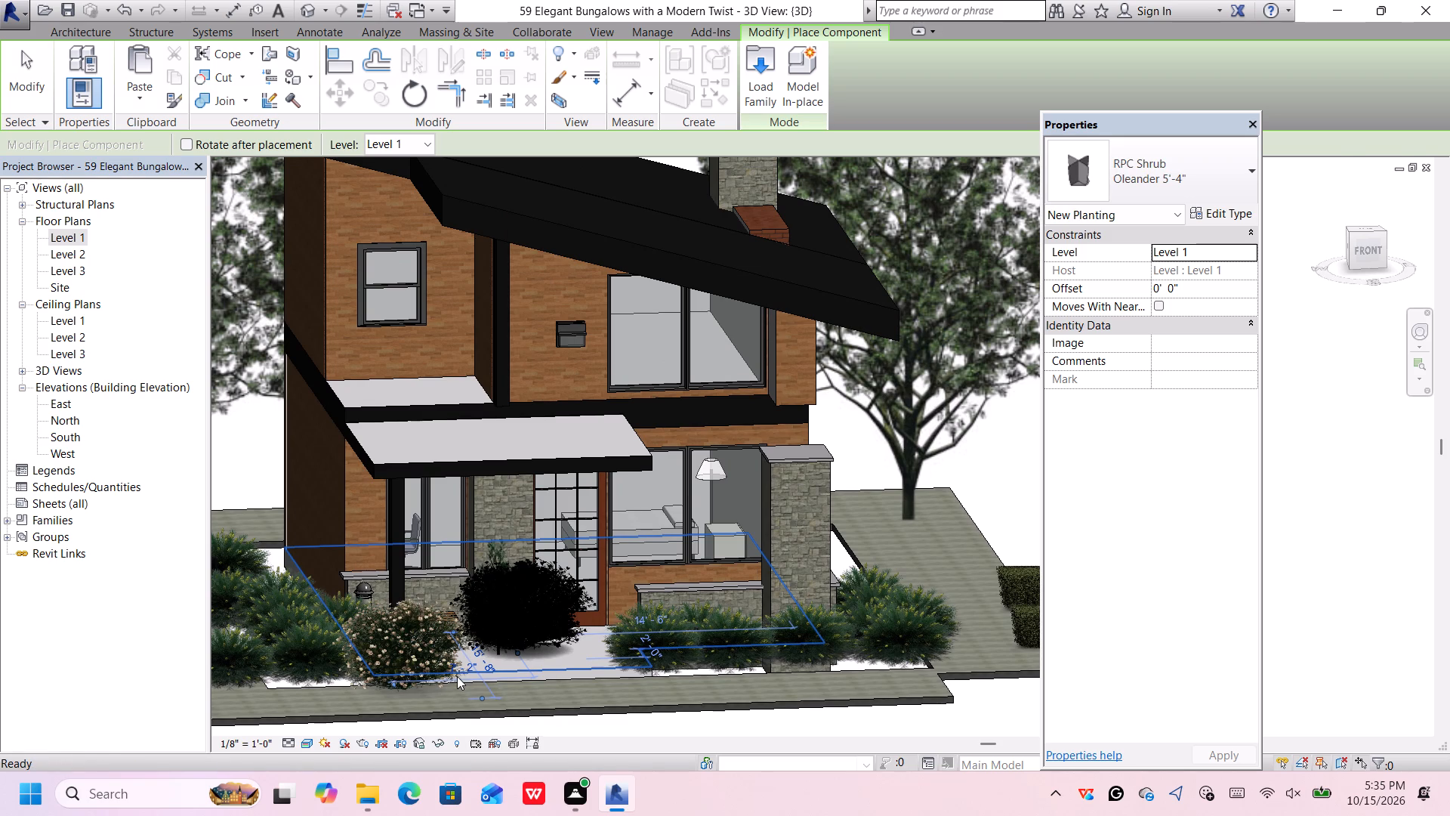
{"action": "scroll", "coordinate": [492, 638], "scroll_direction": "down", "scroll_amount": 6}
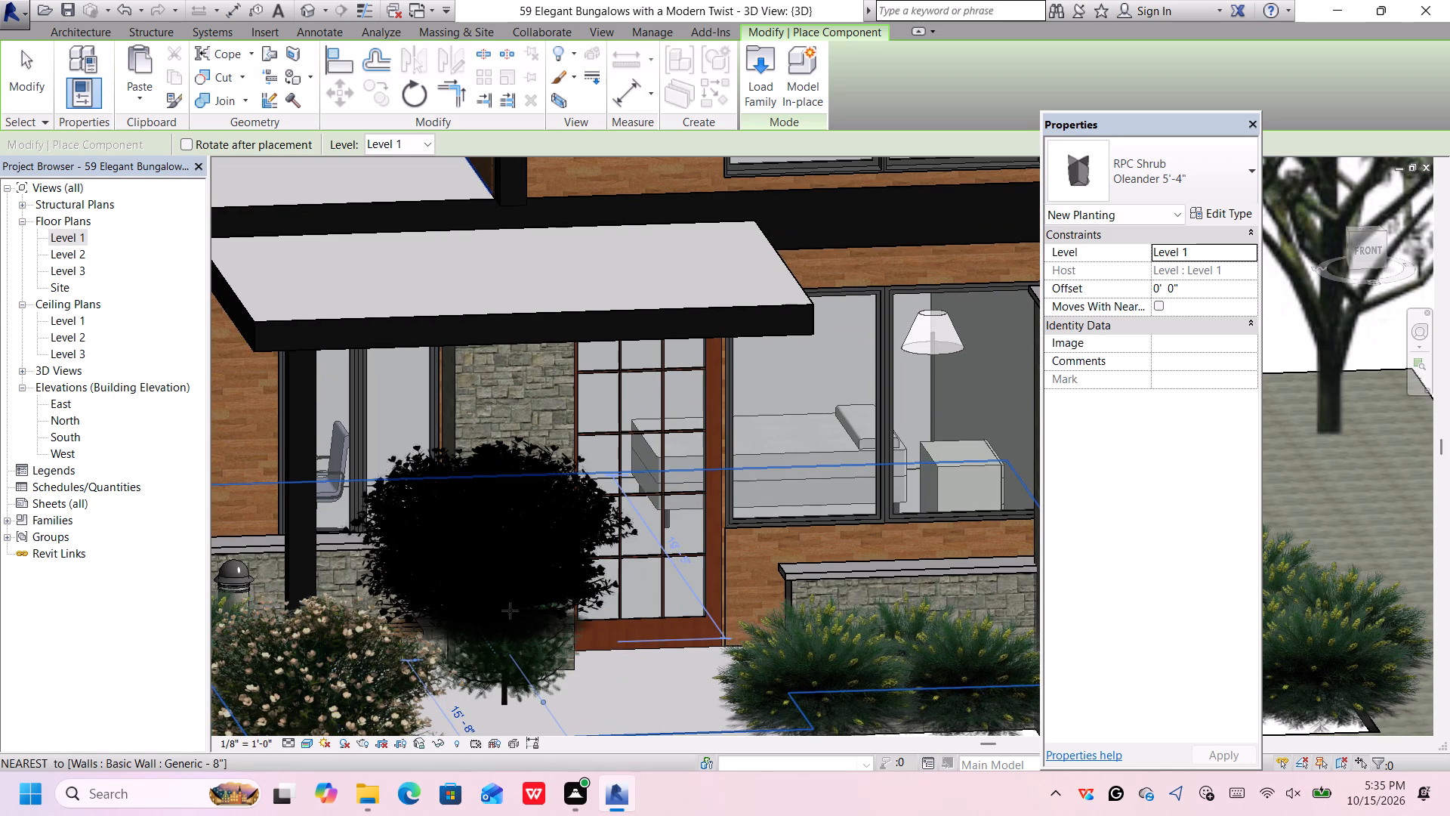
{"action": "scroll", "coordinate": [514, 607], "scroll_direction": "down", "scroll_amount": 6}
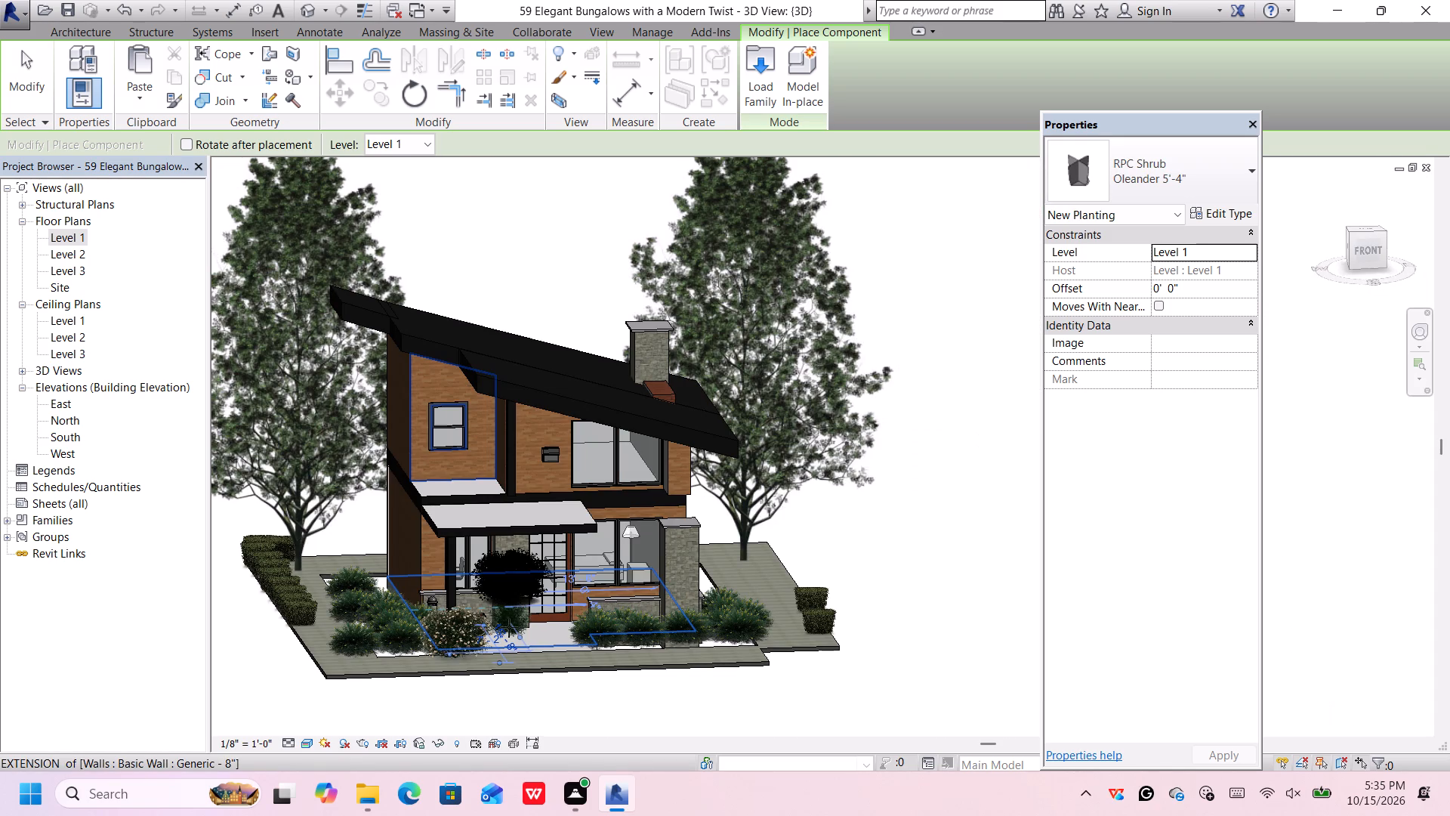
{"action": "scroll", "coordinate": [512, 635], "scroll_direction": "up", "scroll_amount": 4}
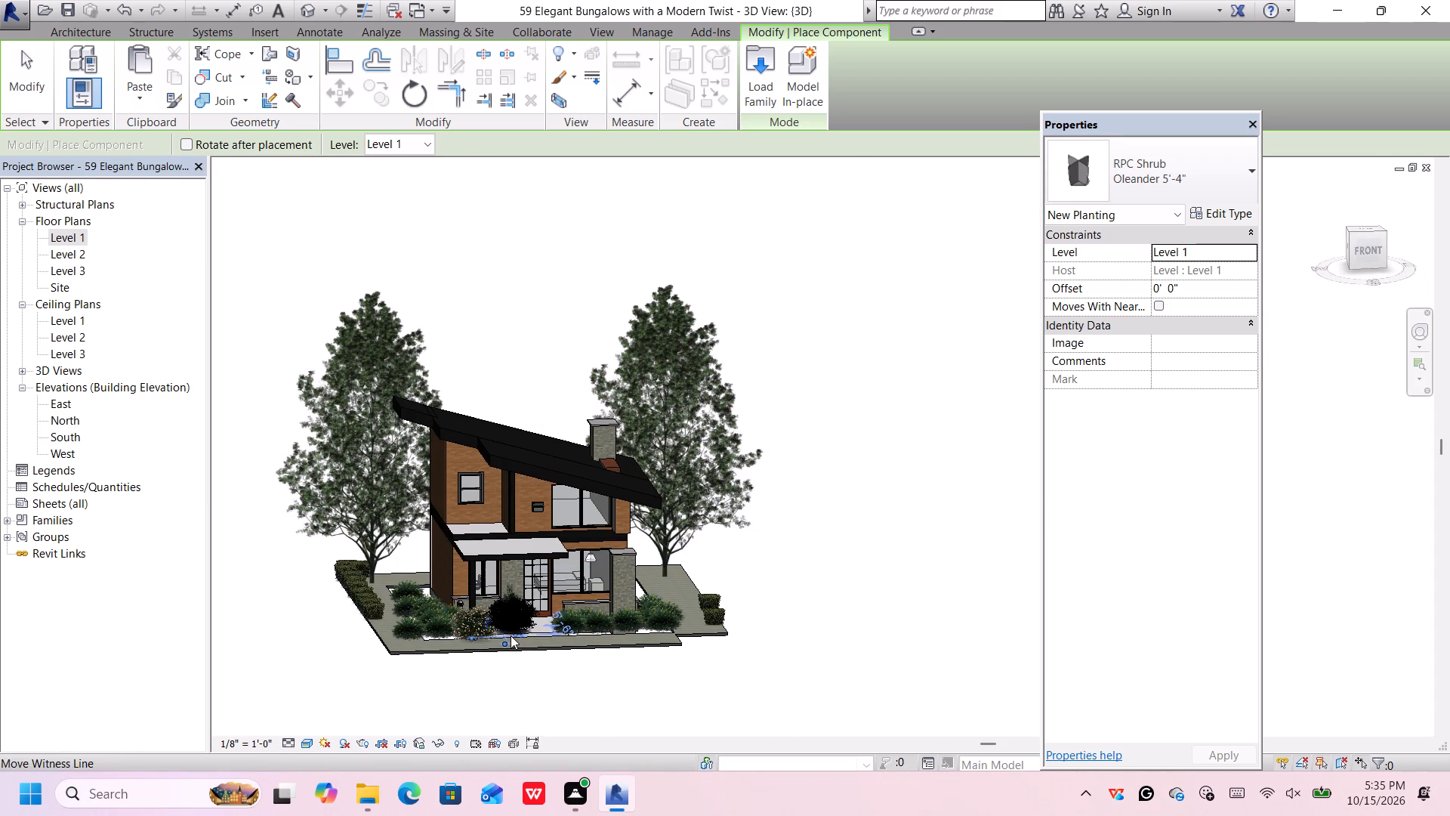
{"action": "scroll", "coordinate": [511, 635], "scroll_direction": "up", "scroll_amount": 8}
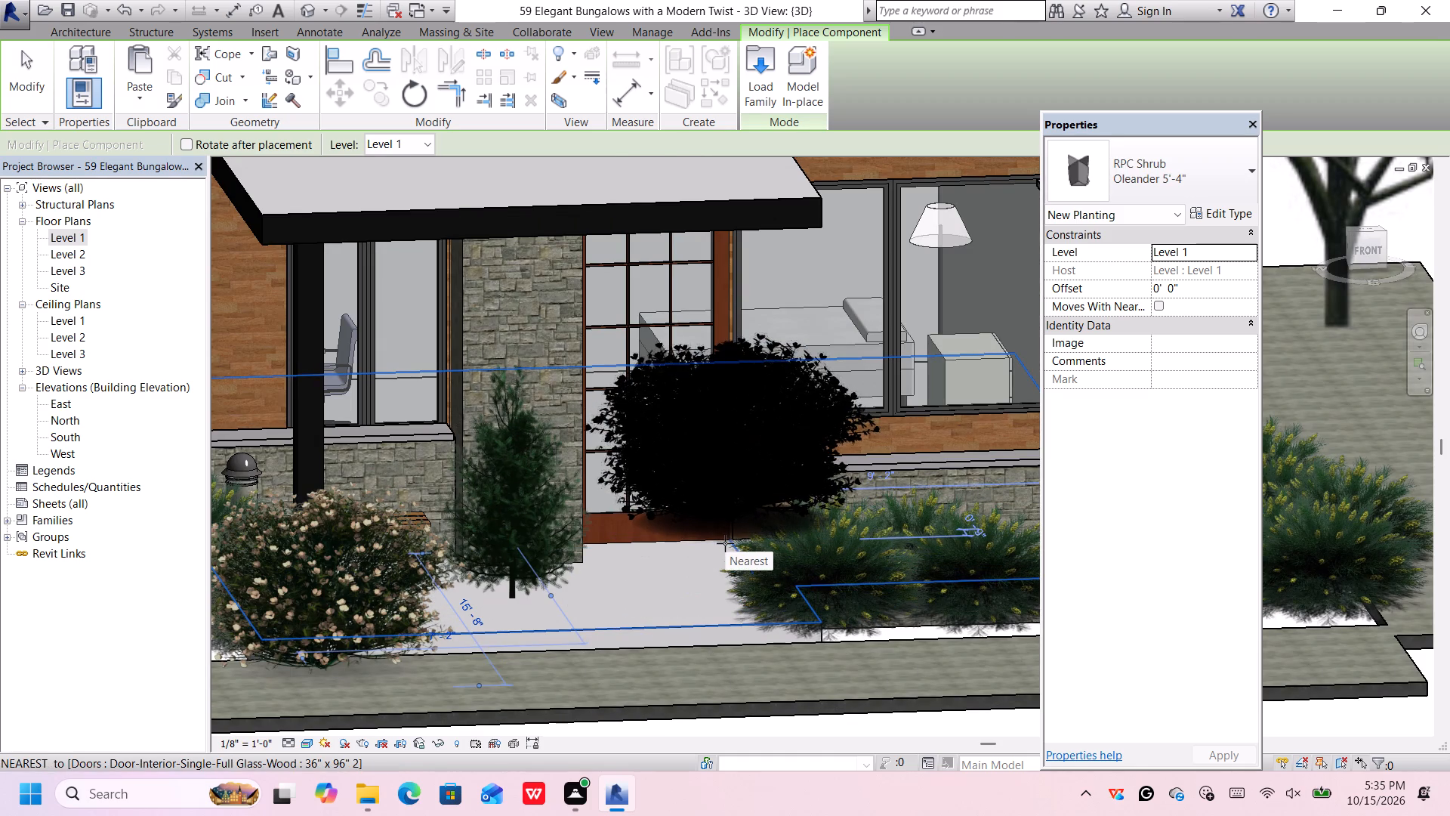
{"action": "scroll", "coordinate": [725, 543], "scroll_direction": "down", "scroll_amount": 7}
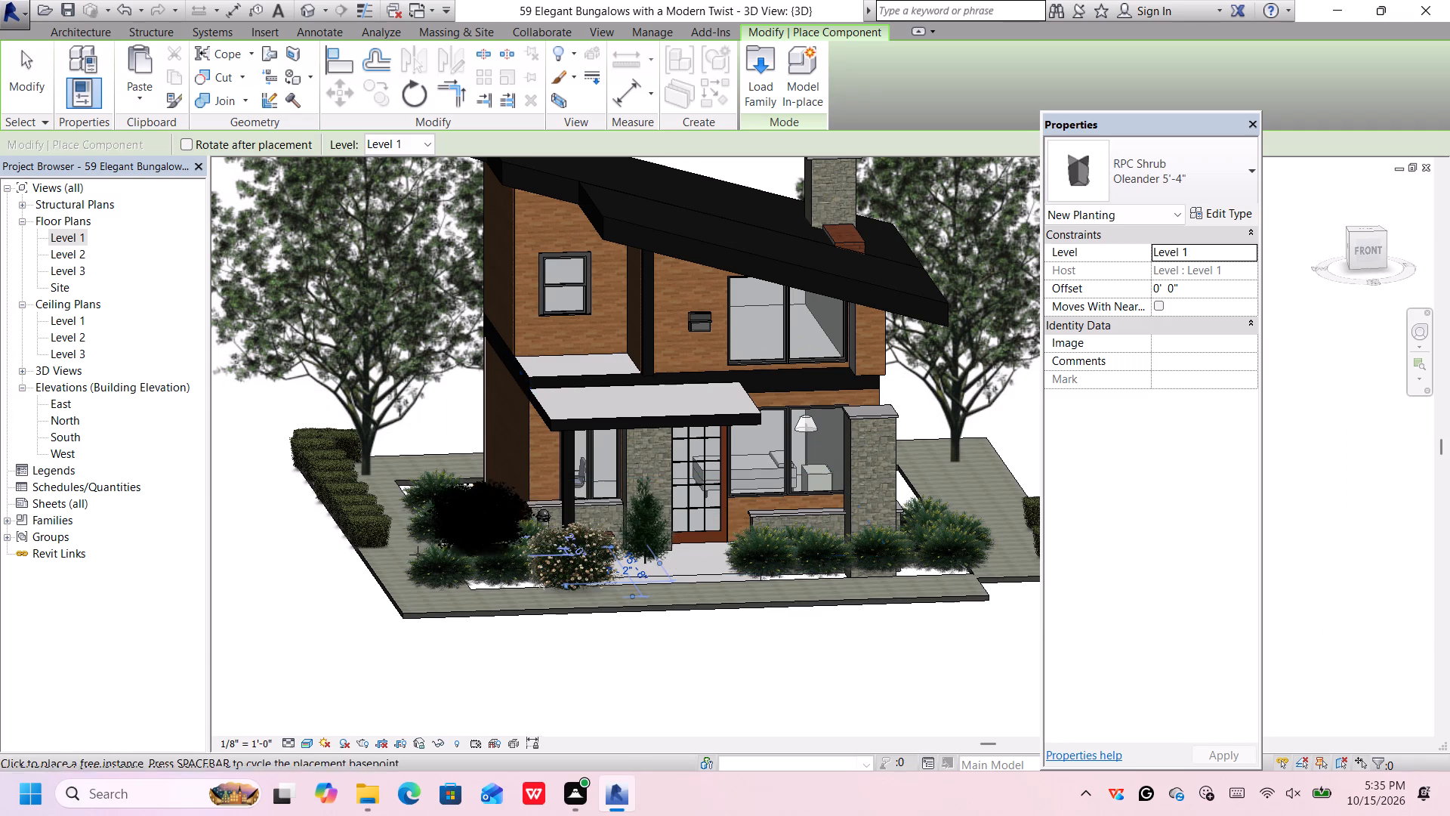
{"action": "left_click", "coordinate": [410, 472]}
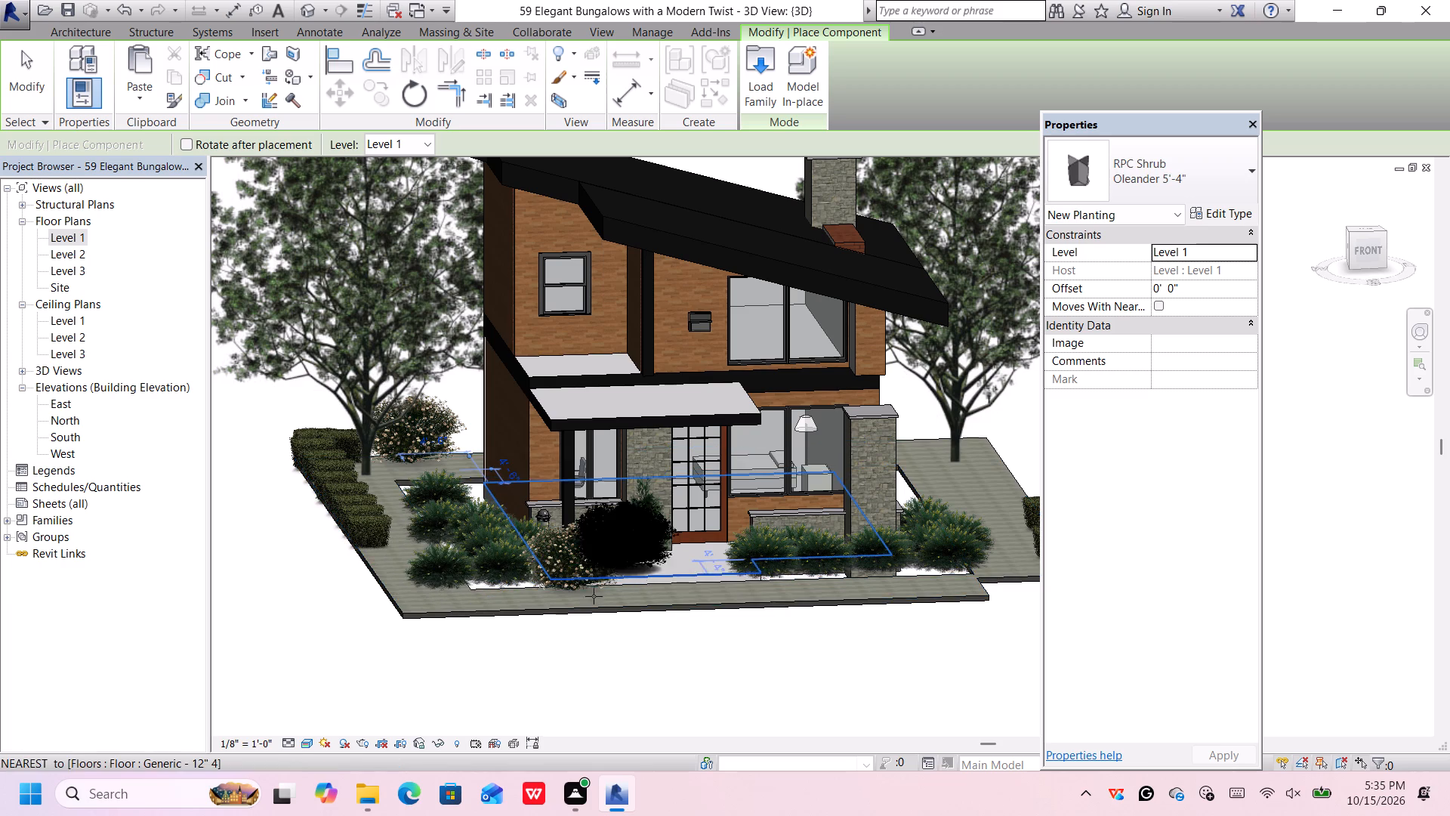
{"action": "left_click", "coordinate": [937, 463]}
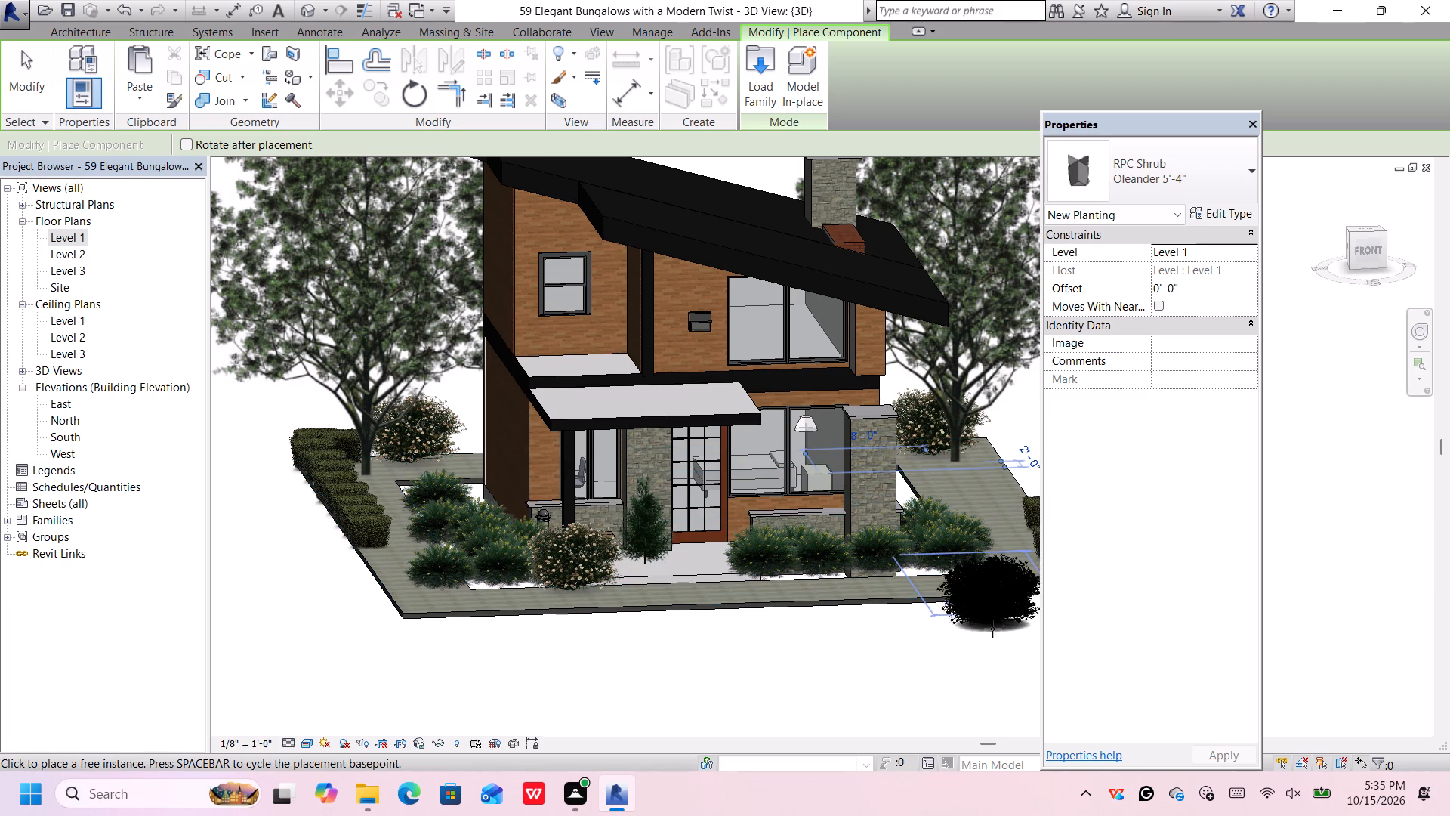
{"action": "left_click", "coordinate": [987, 485]}
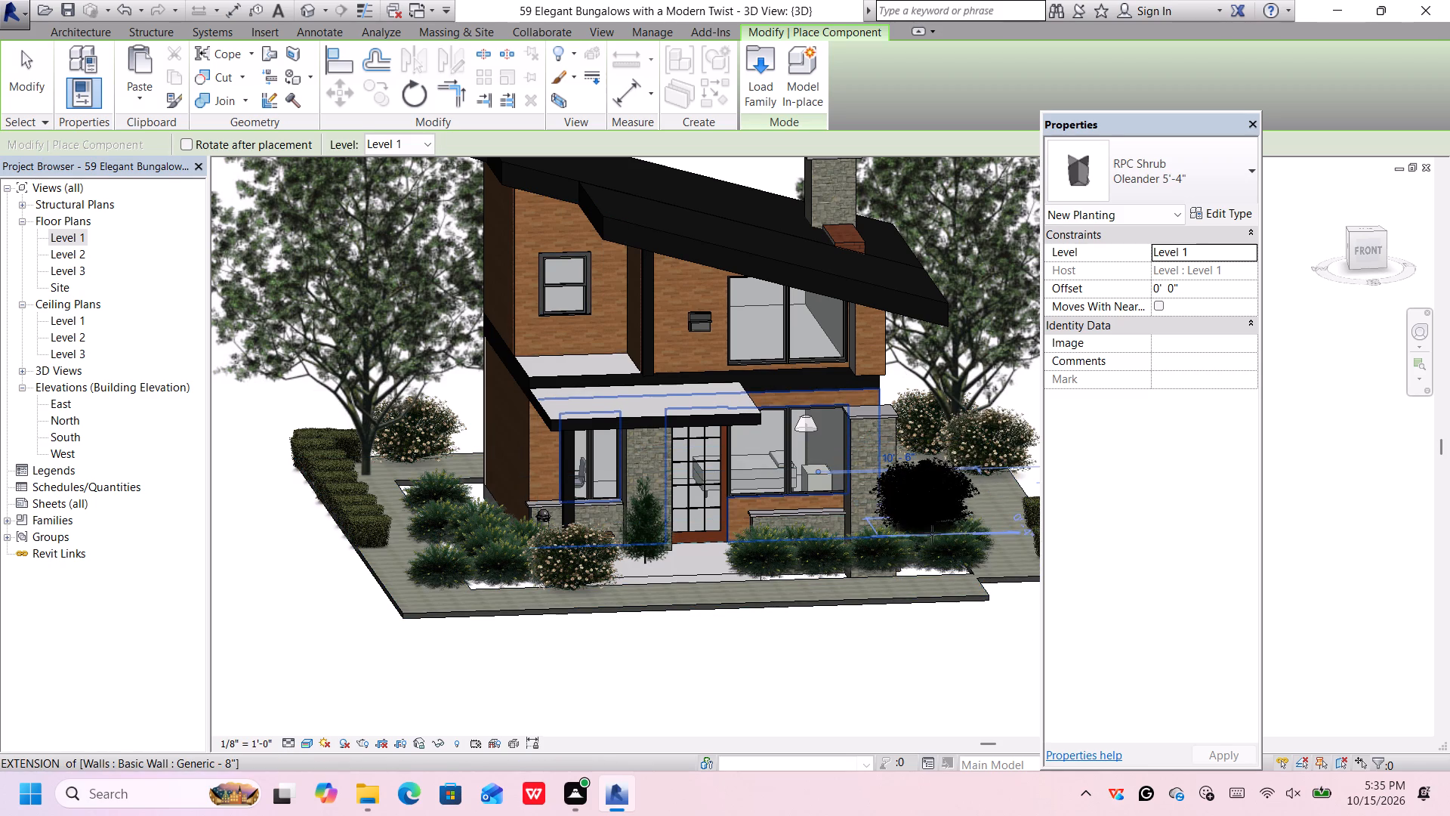
{"action": "key", "text": "space"}
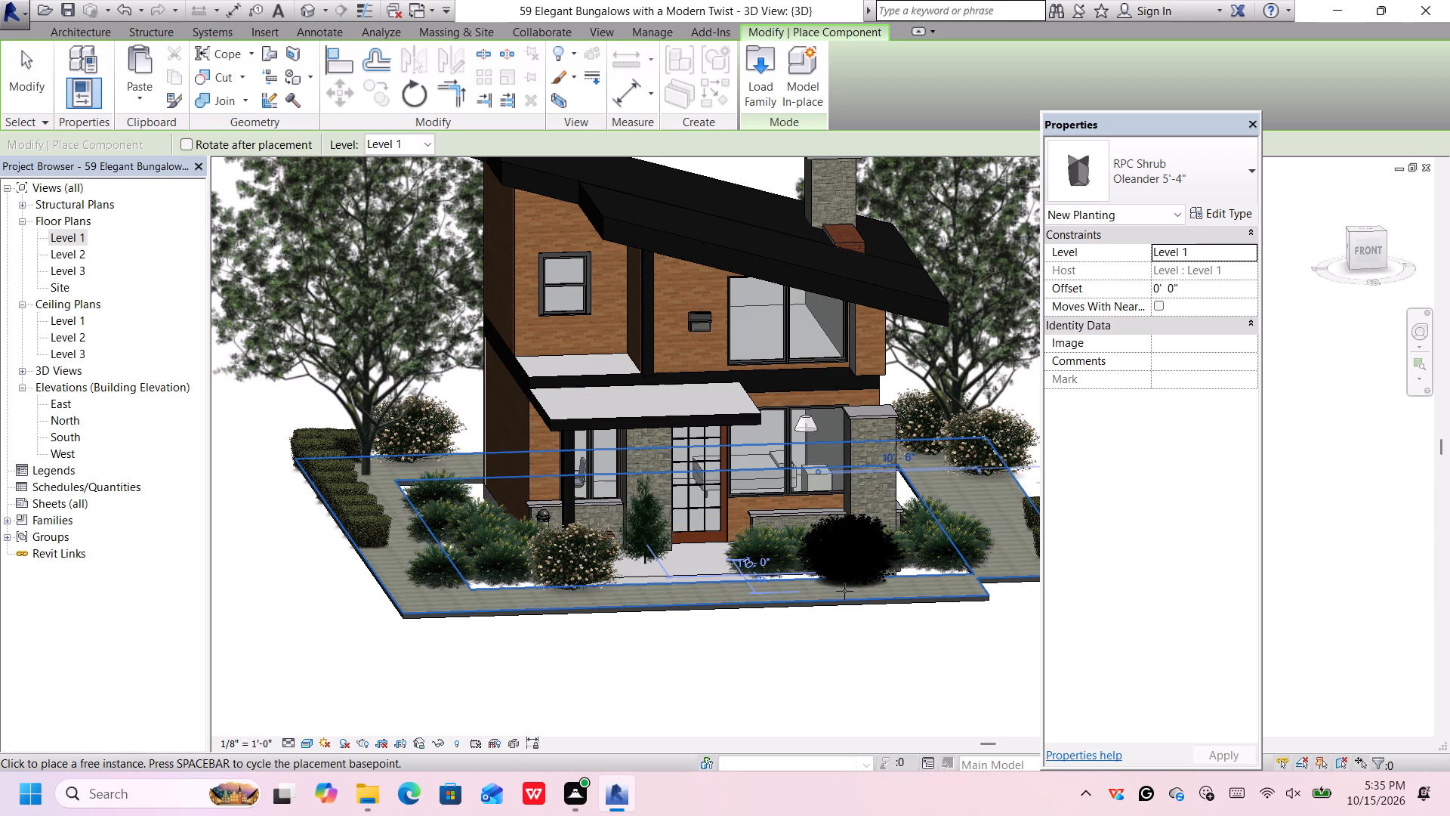
{"action": "key", "text": "Escape"}
{"action": "key", "text": "Escape"}
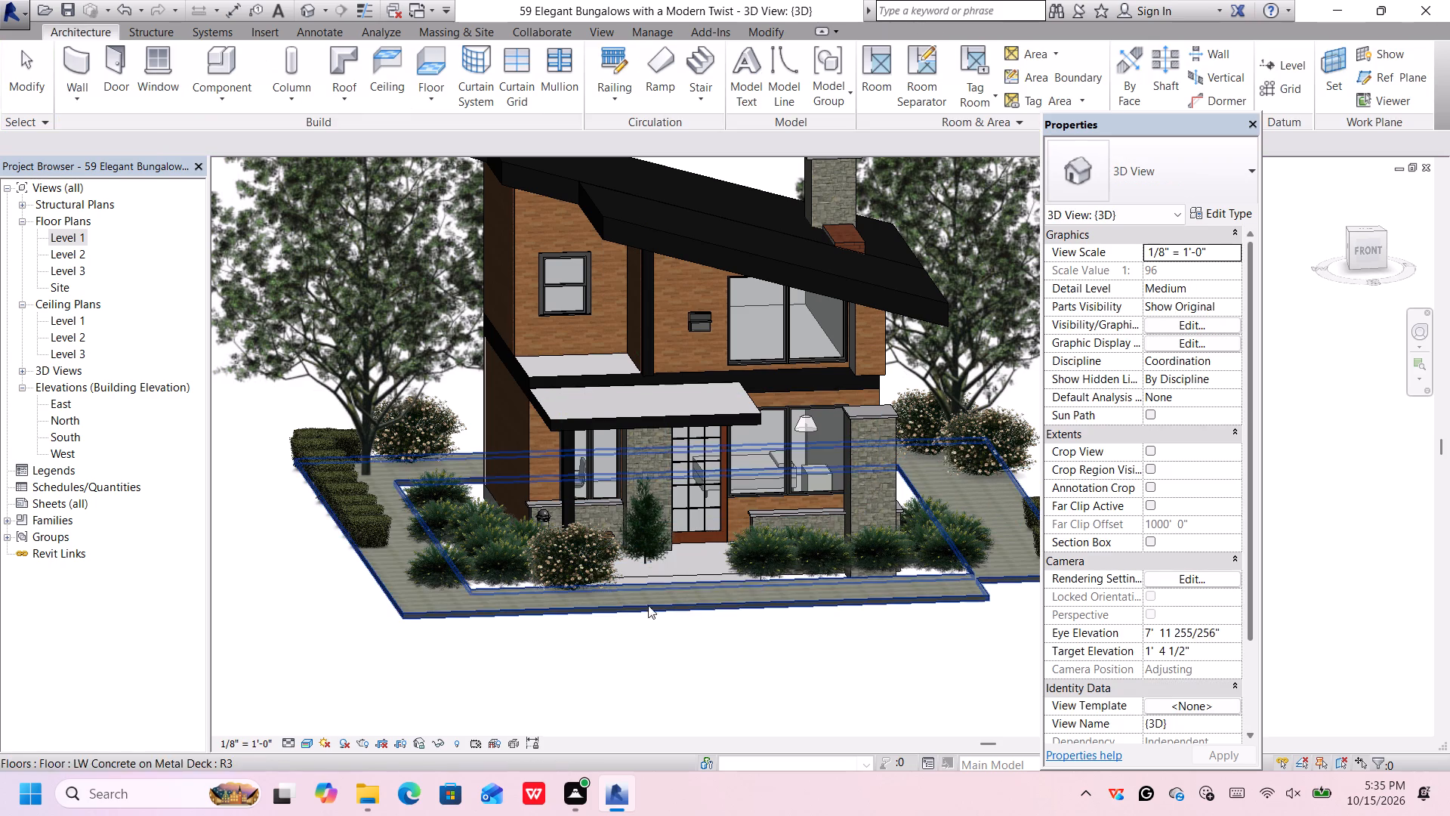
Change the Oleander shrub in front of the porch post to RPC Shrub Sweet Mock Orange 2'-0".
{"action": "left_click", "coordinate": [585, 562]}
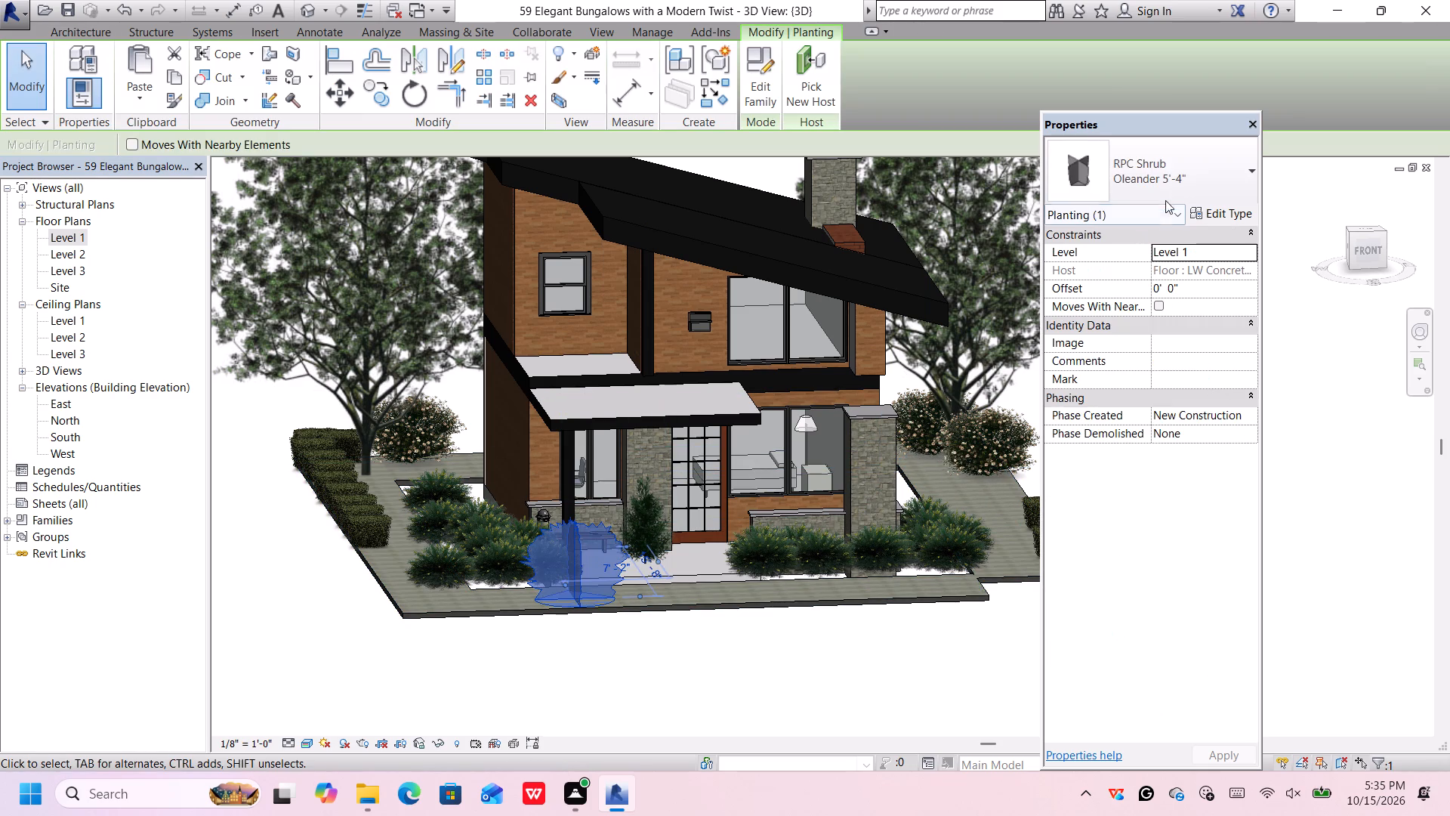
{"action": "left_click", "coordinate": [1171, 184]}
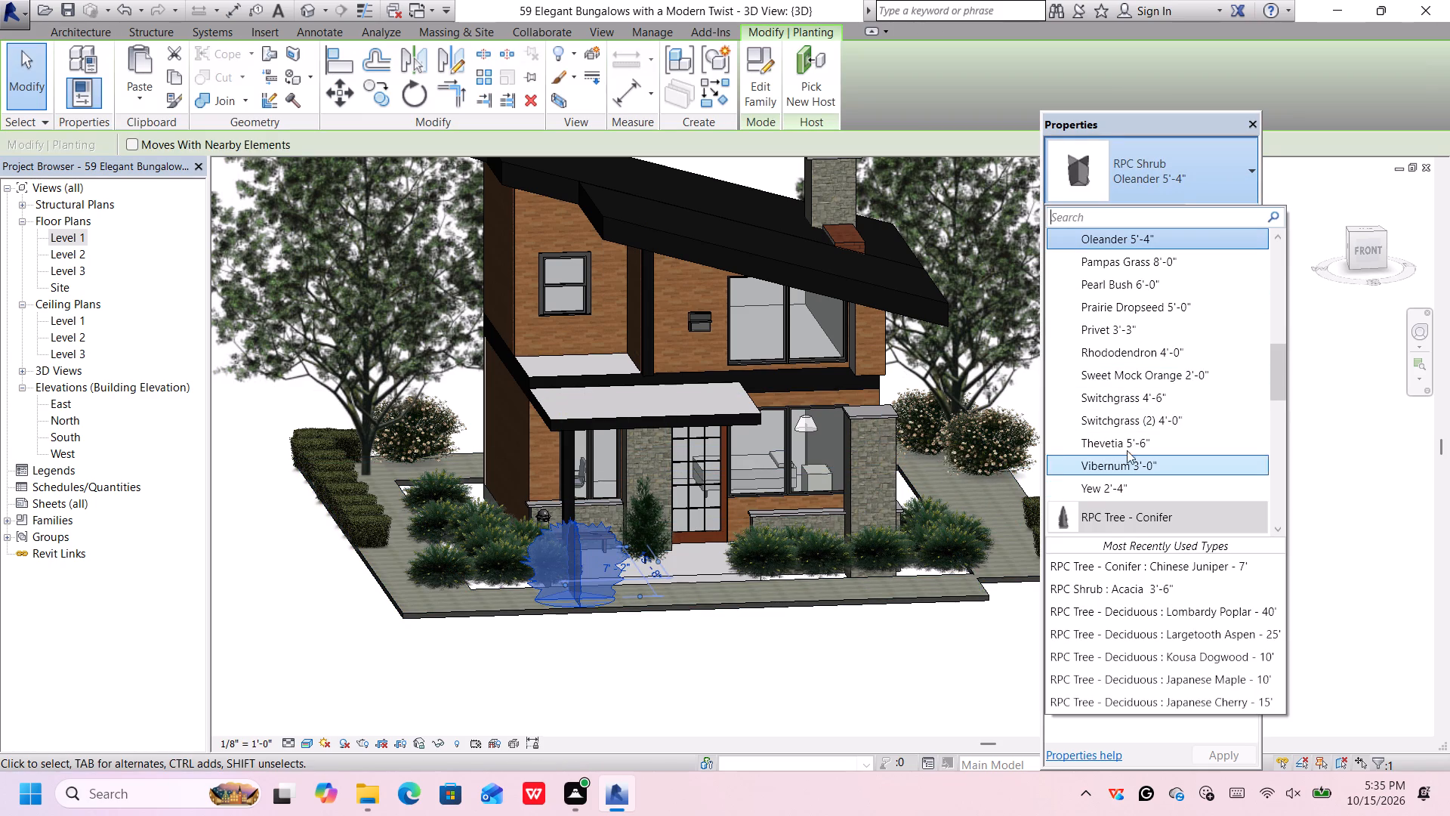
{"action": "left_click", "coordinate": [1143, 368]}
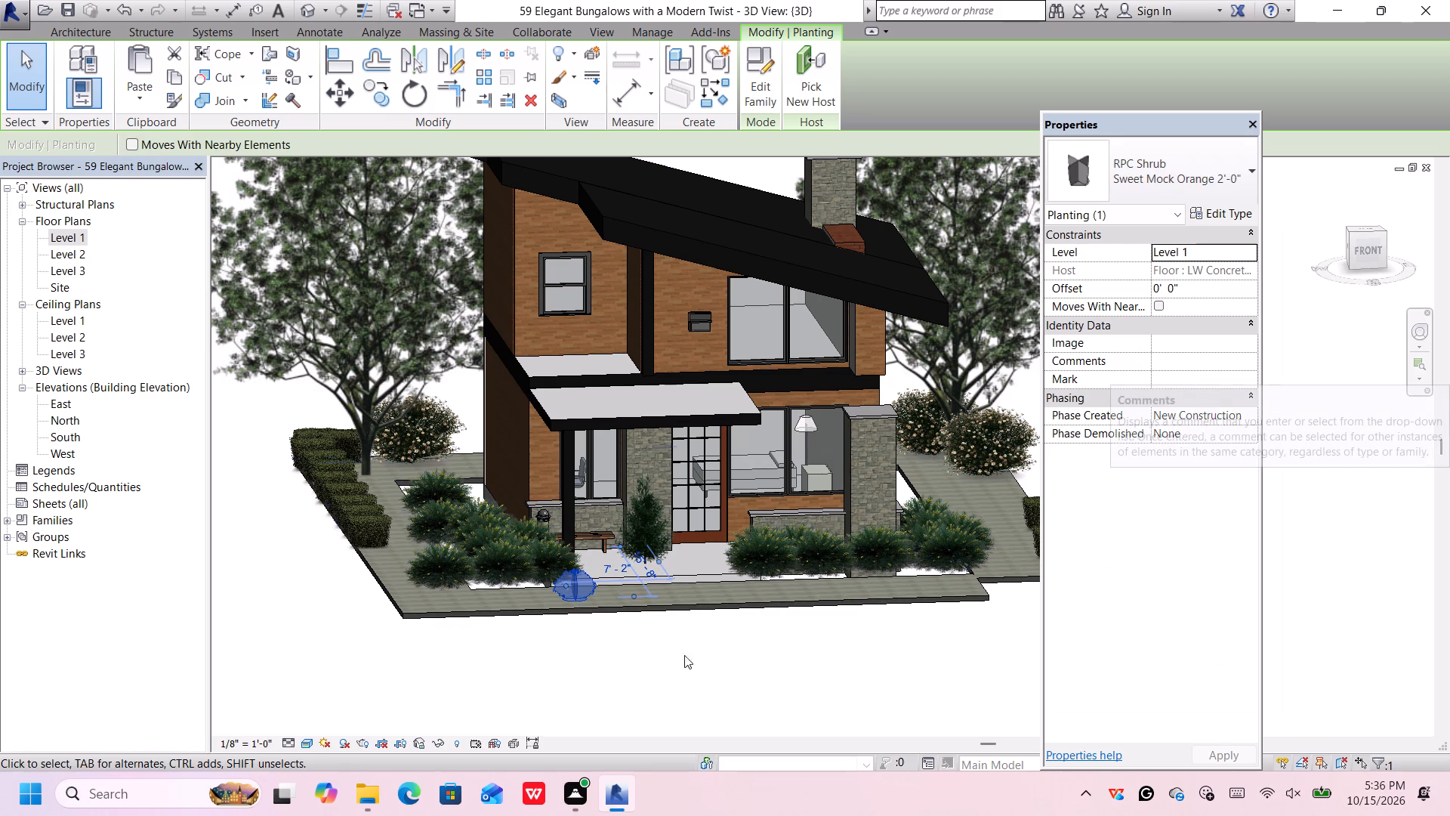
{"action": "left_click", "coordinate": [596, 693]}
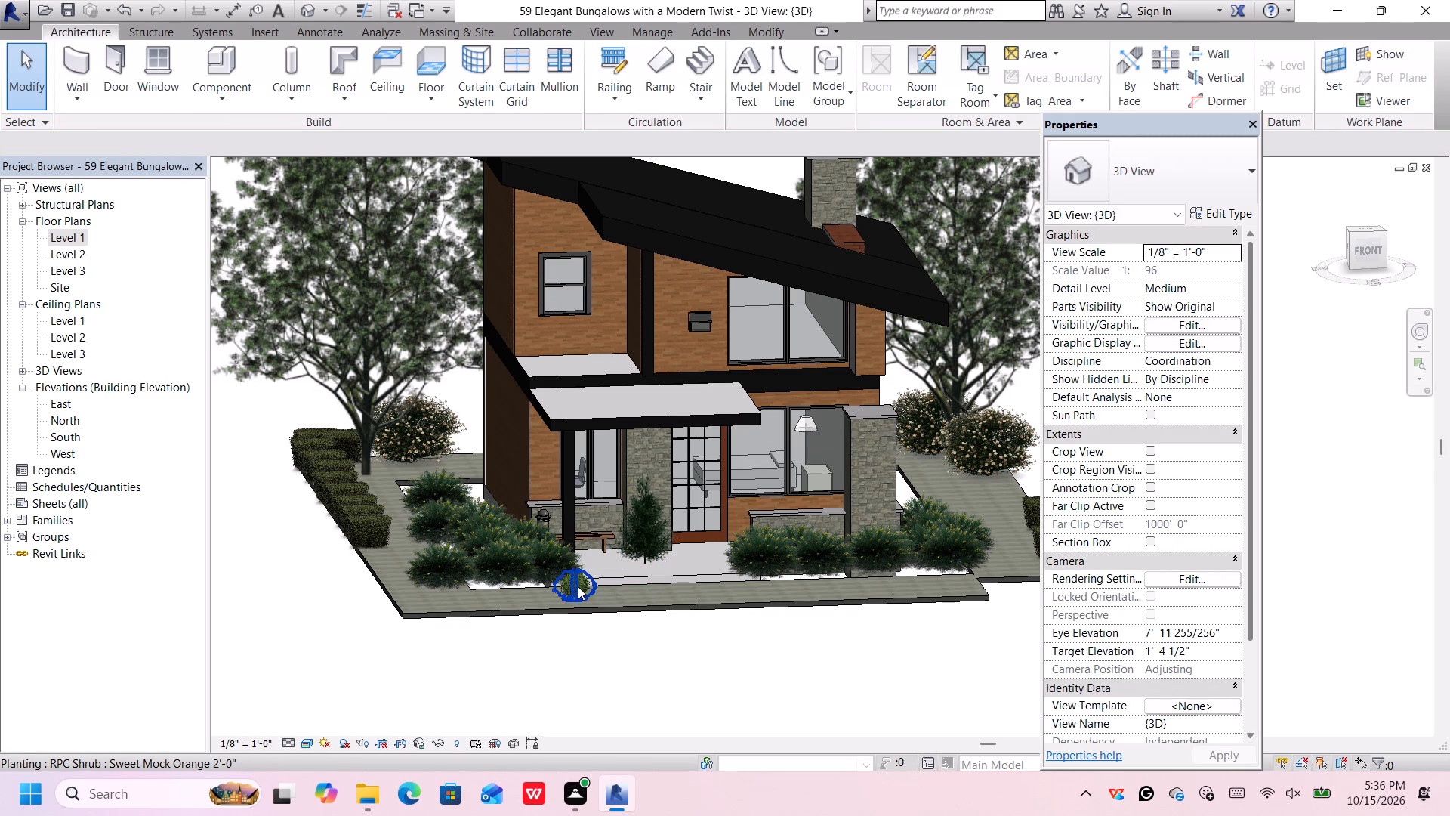
Change the small shrub in front of the porch post to RPC Shrub Rhododendron 4'-0".
{"action": "left_click", "coordinate": [567, 583]}
{"action": "left_click", "coordinate": [1142, 152]}
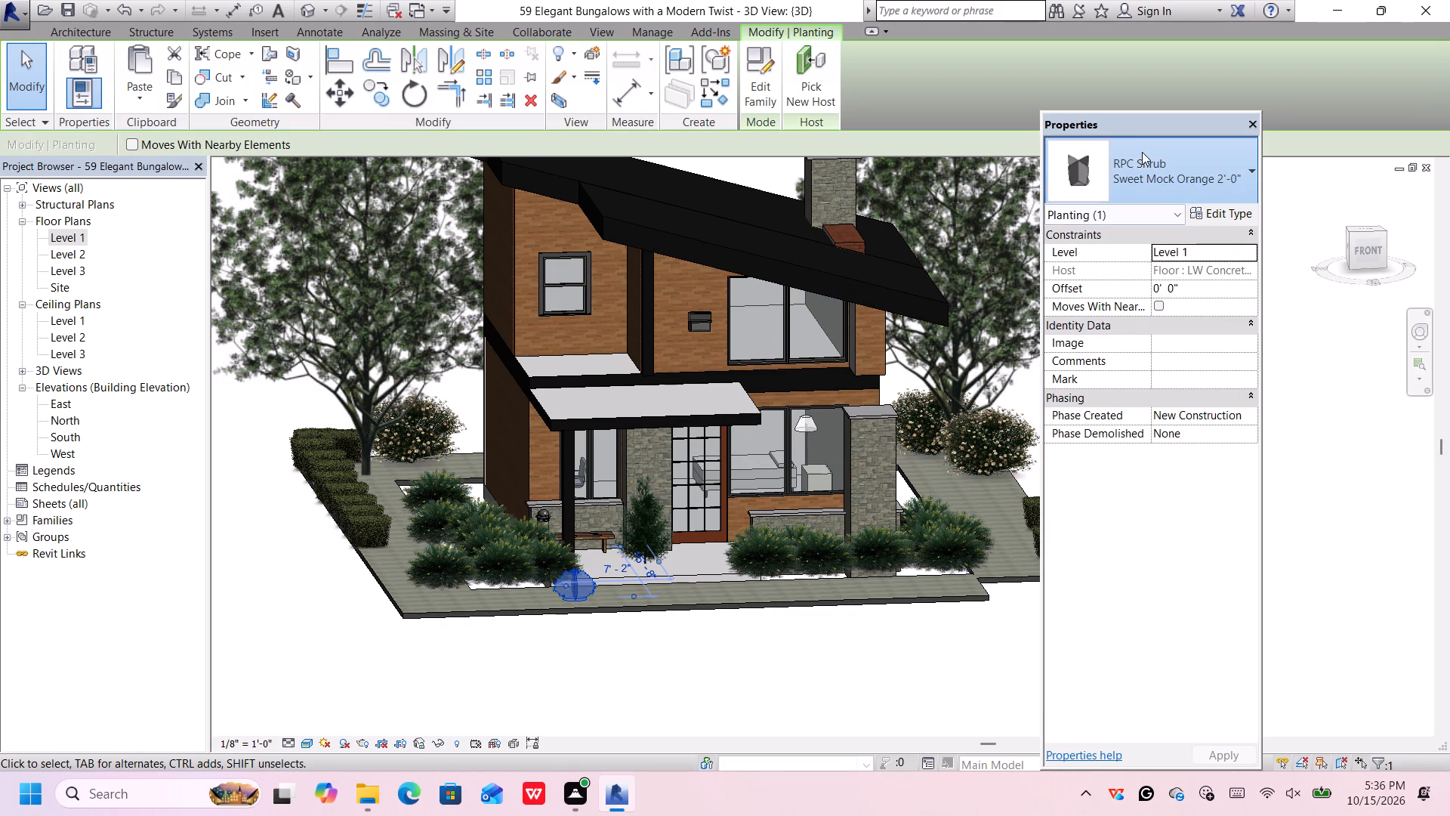
{"action": "scroll", "coordinate": [1134, 368], "scroll_direction": "up", "scroll_amount": 1}
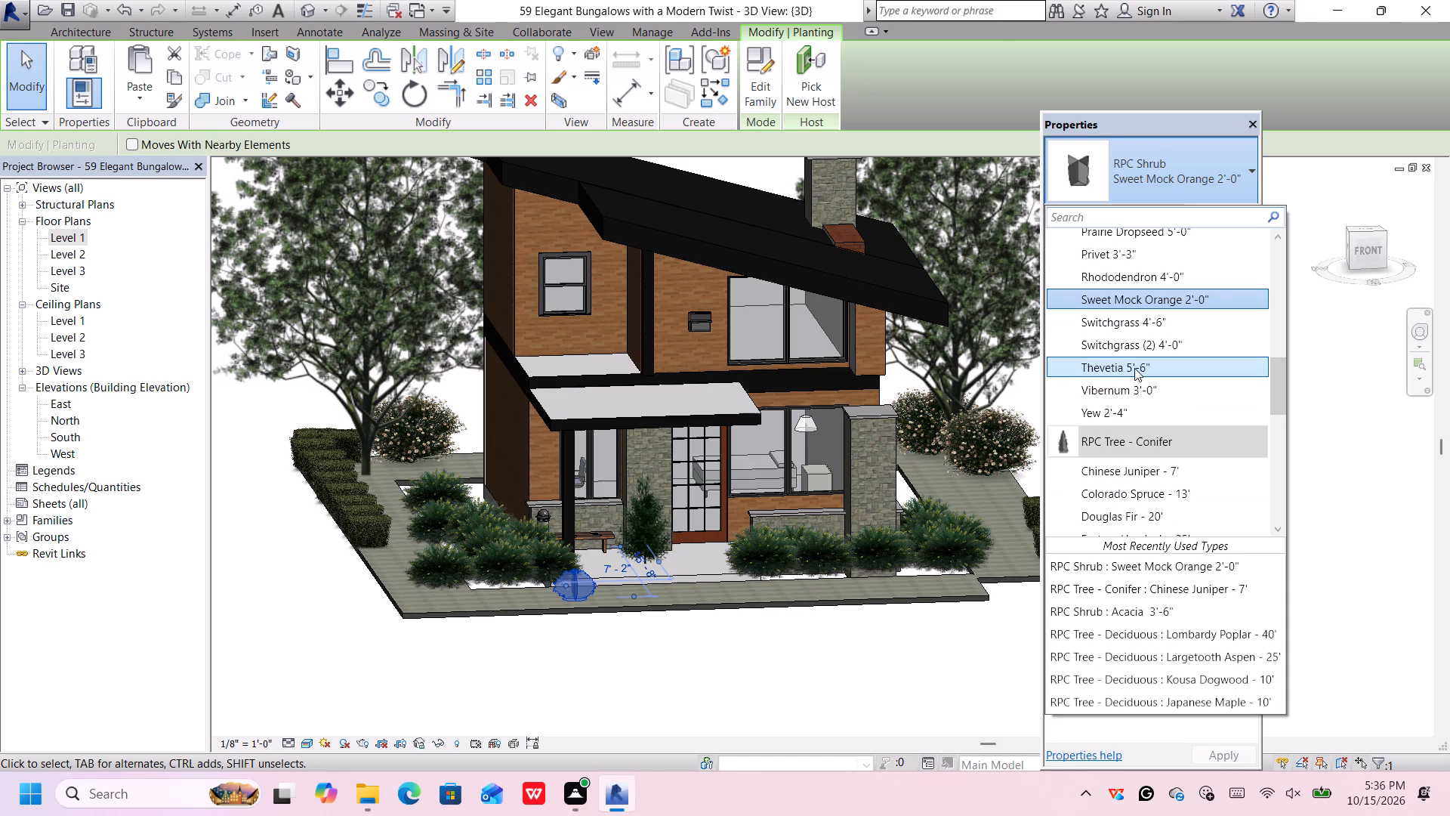
{"action": "scroll", "coordinate": [1137, 363], "scroll_direction": "up", "scroll_amount": 1}
{"action": "left_click", "coordinate": [1153, 330]}
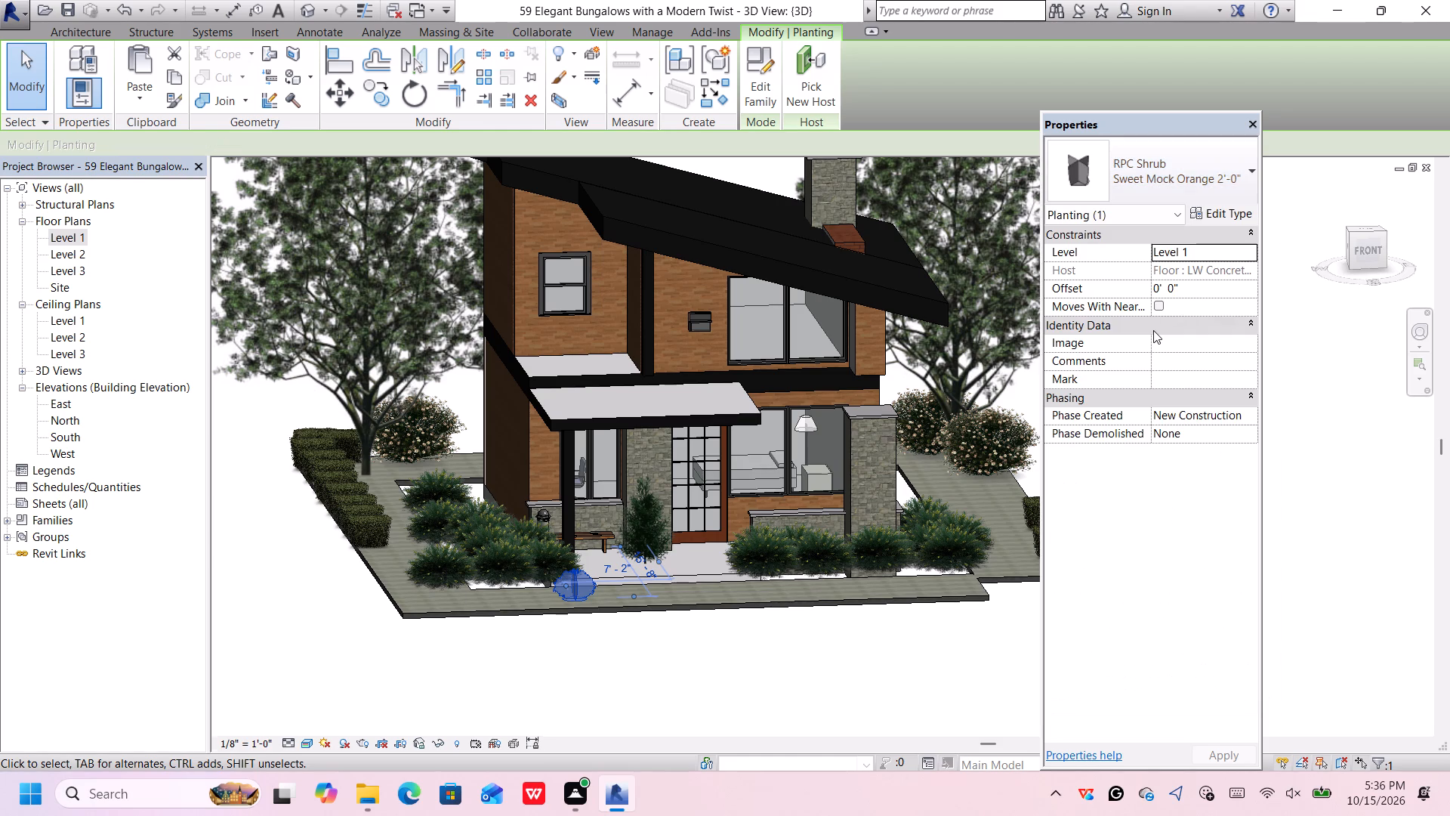
{"action": "left_click", "coordinate": [702, 678]}
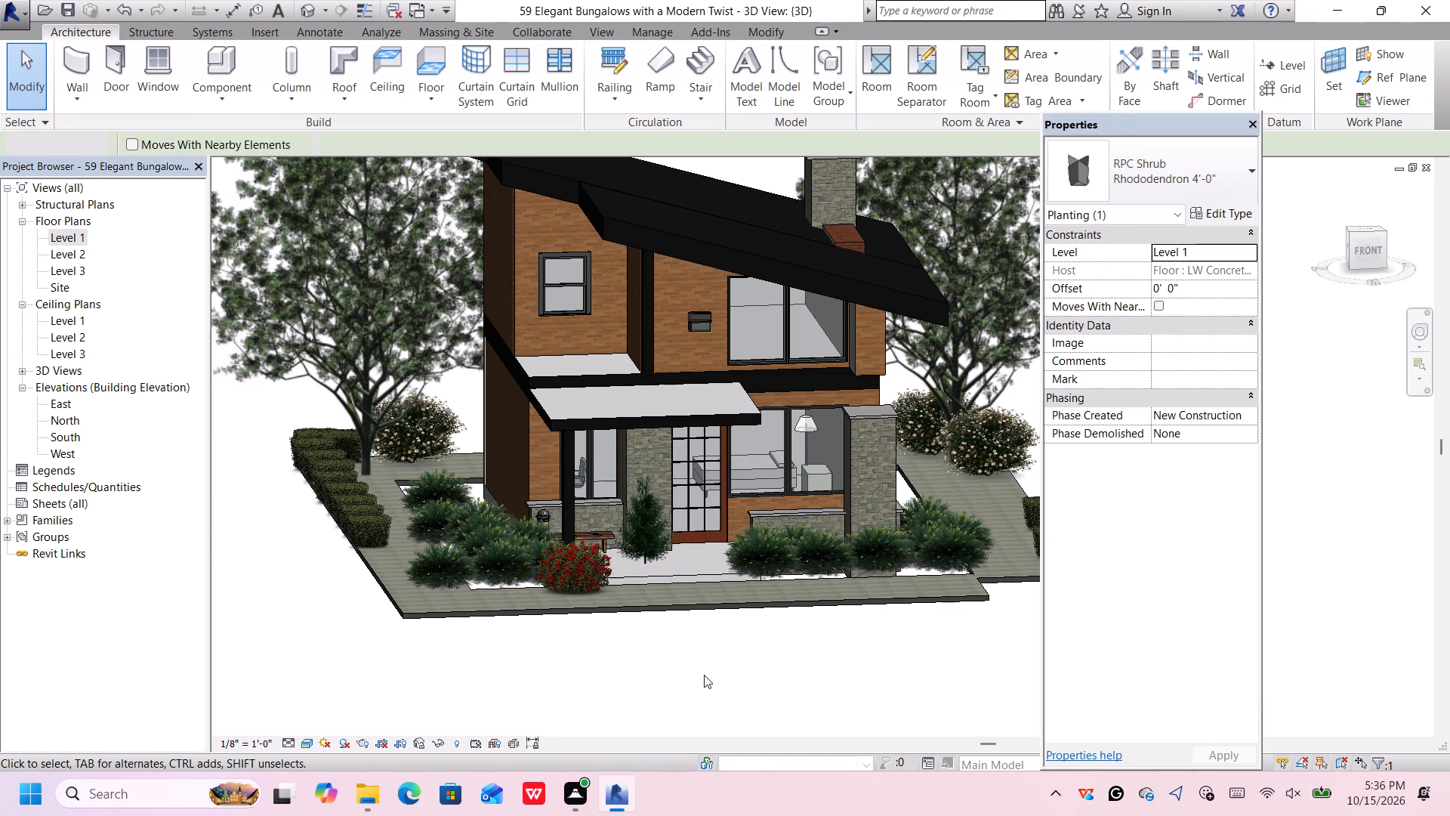
Delete the Acacia 3'-6" shrub at the outer front corner of the planting strip, beside the hedge-side paving.
{"action": "scroll", "coordinate": [615, 564], "scroll_direction": "up", "scroll_amount": 4}
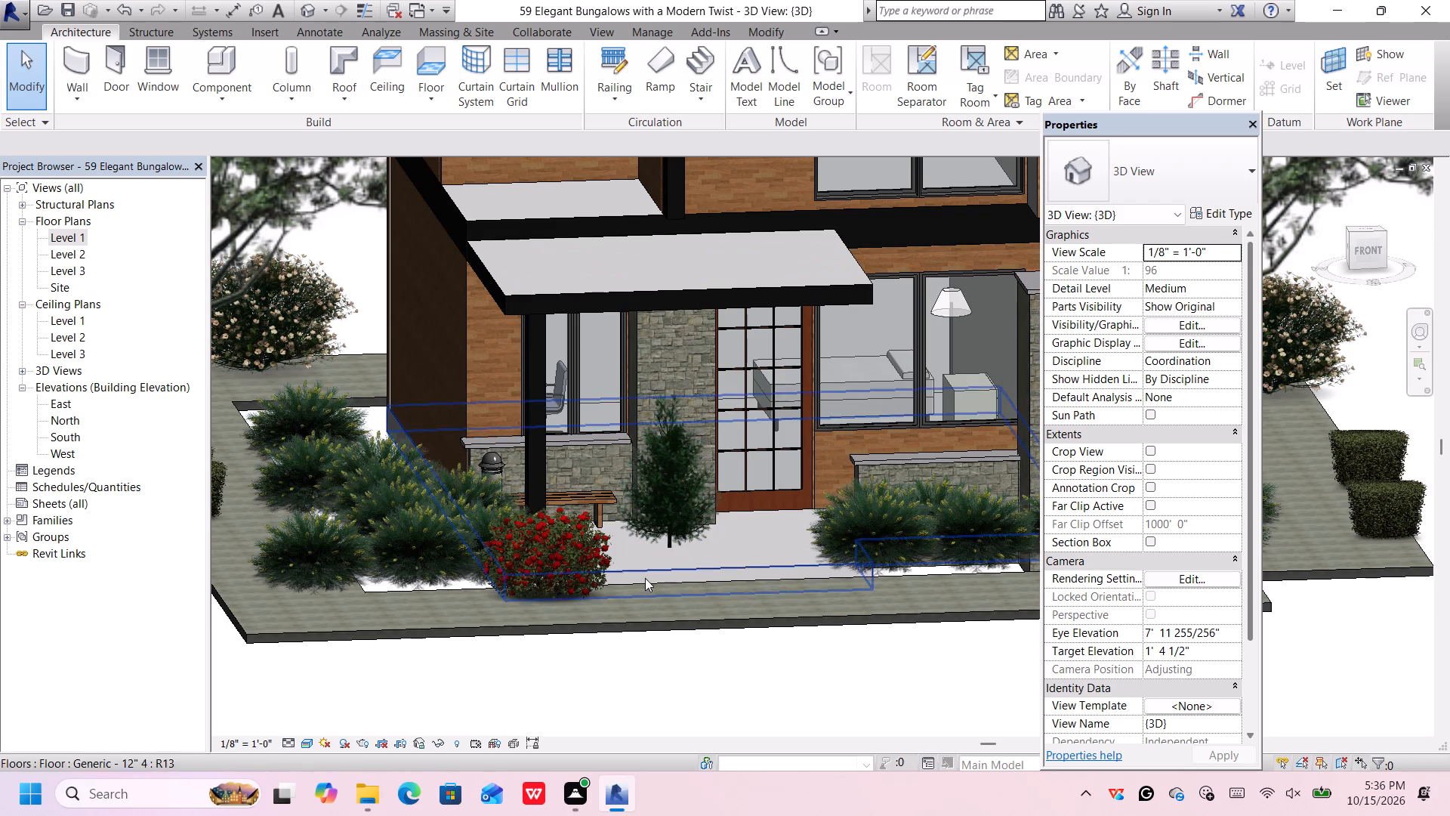
{"action": "scroll", "coordinate": [555, 576], "scroll_direction": "down", "scroll_amount": 3}
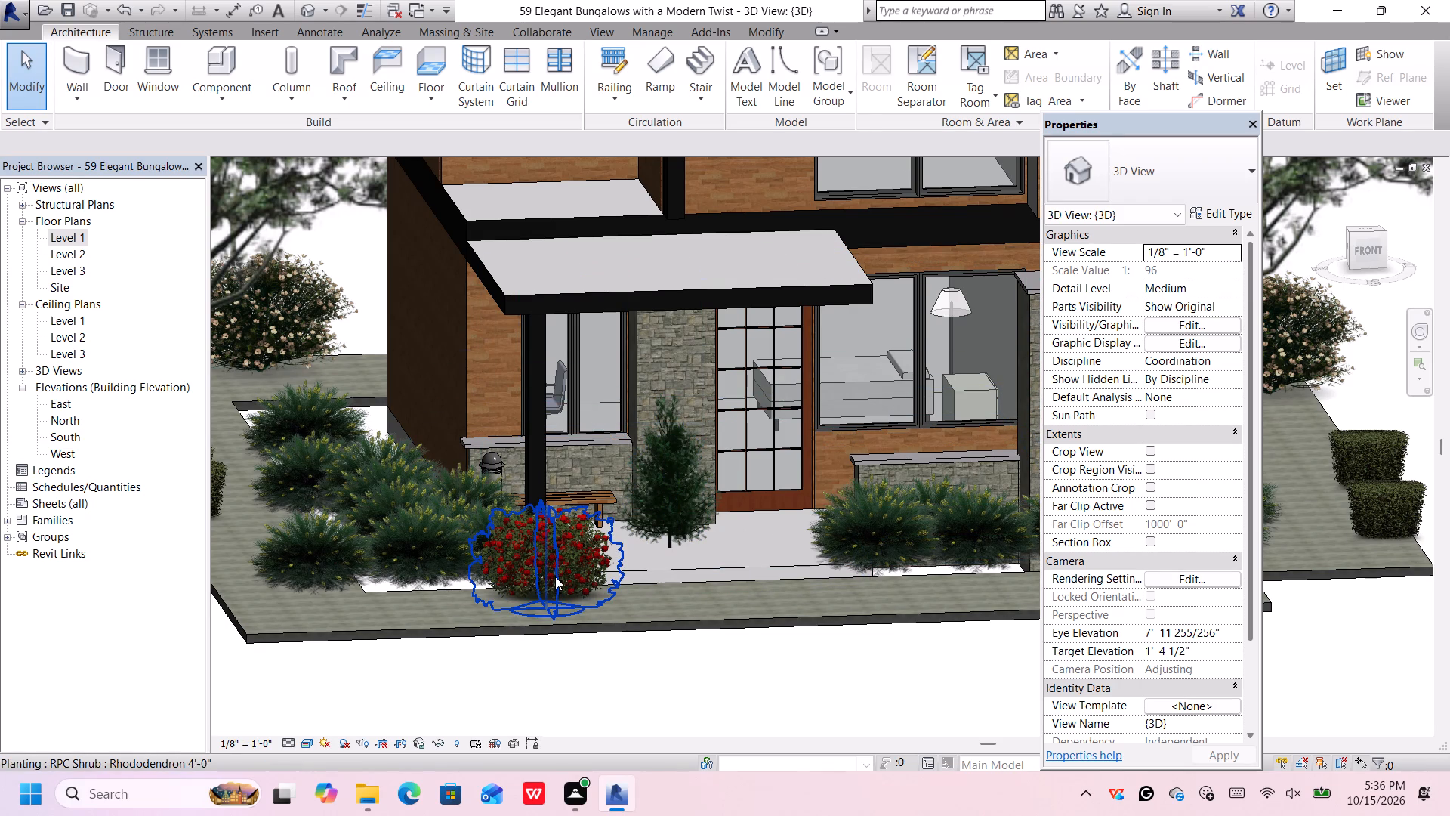
{"action": "scroll", "coordinate": [555, 576], "scroll_direction": "down", "scroll_amount": 3}
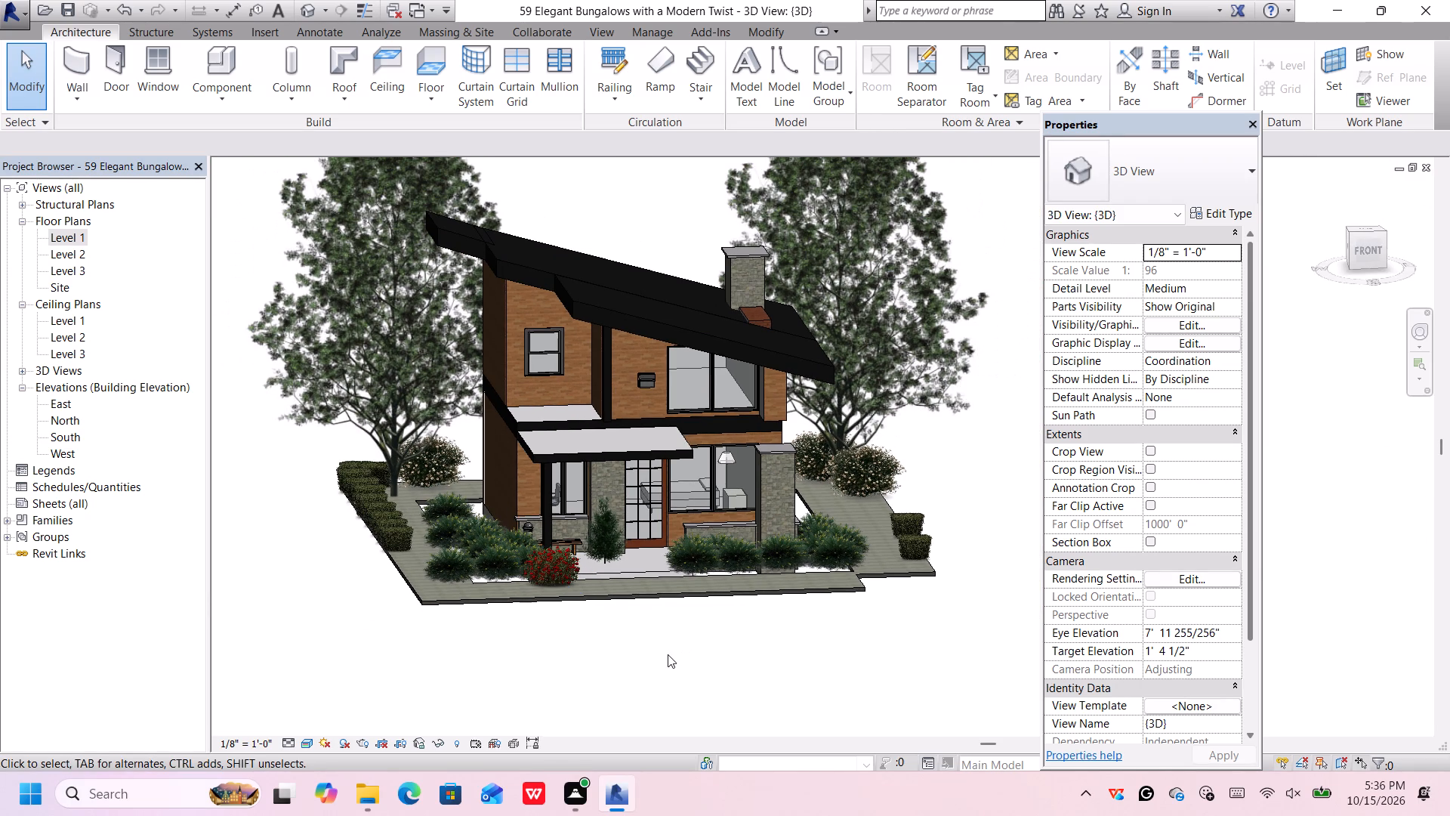
{"action": "left_click", "coordinate": [455, 566]}
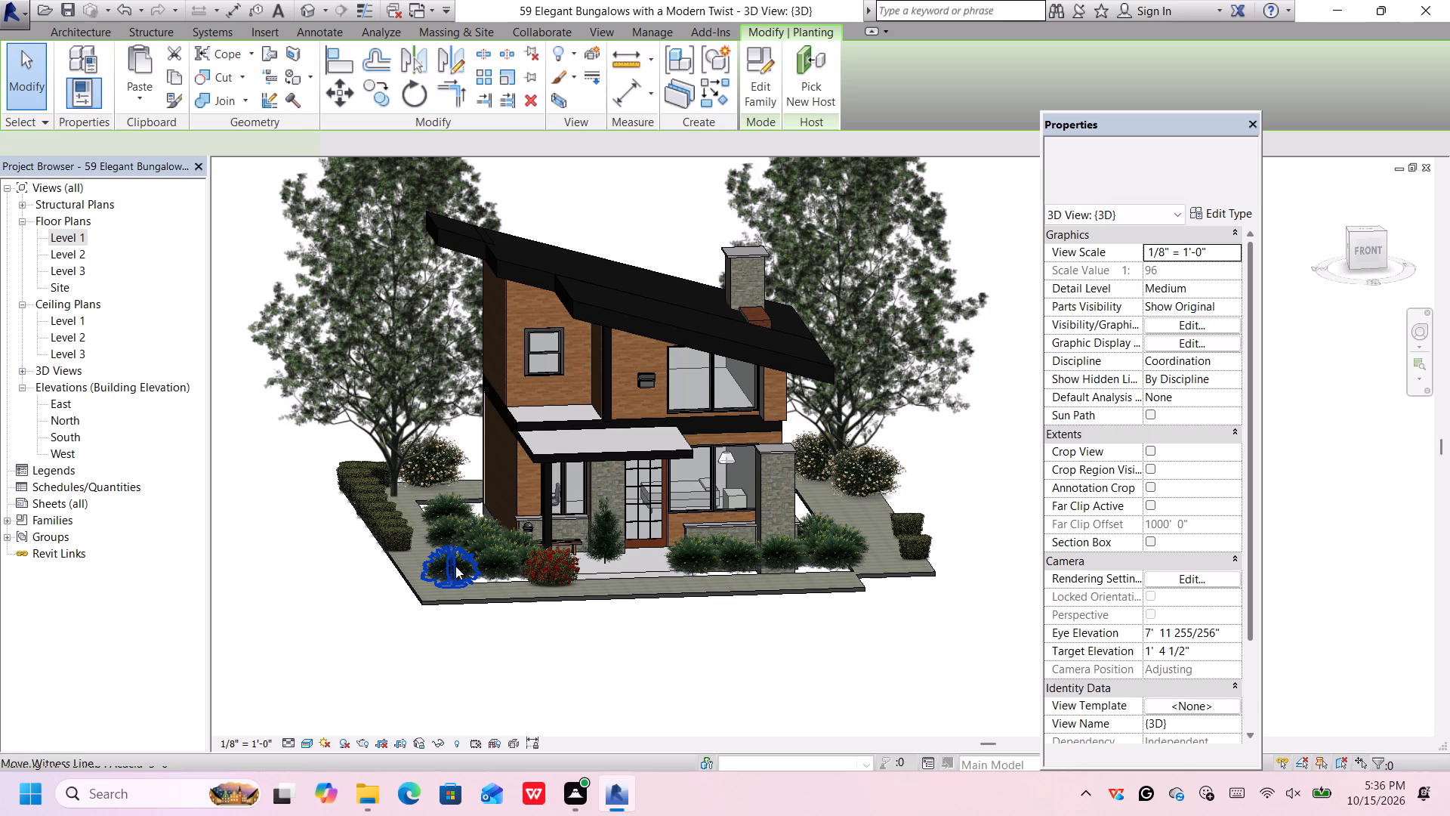
{"action": "key", "text": "Delete"}
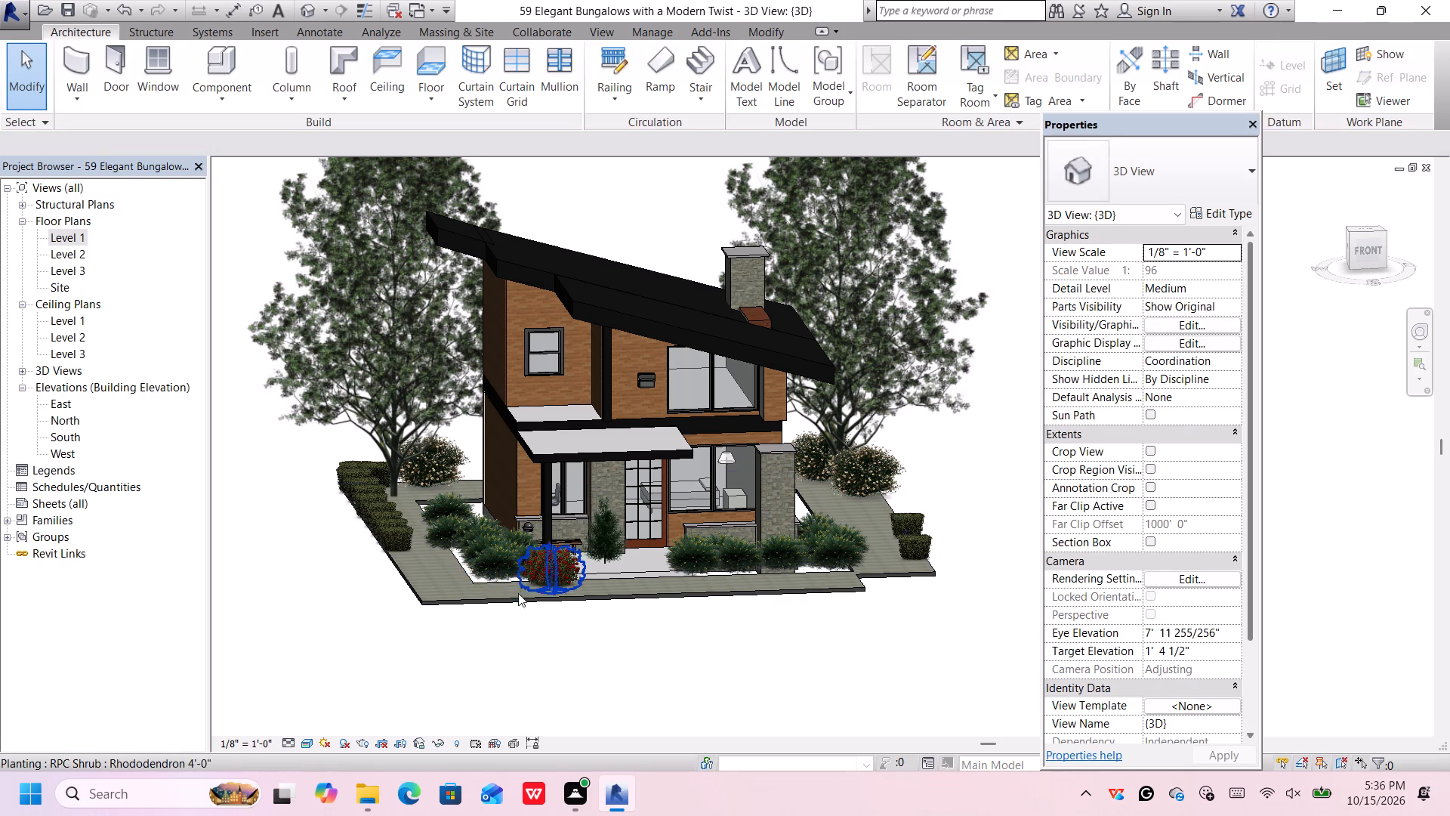
Delete three Acacia 3'-6" shrubs crowding the bollard light, the house corner and the red Rhododendron.
{"action": "scroll", "coordinate": [503, 533], "scroll_direction": "up", "scroll_amount": 6}
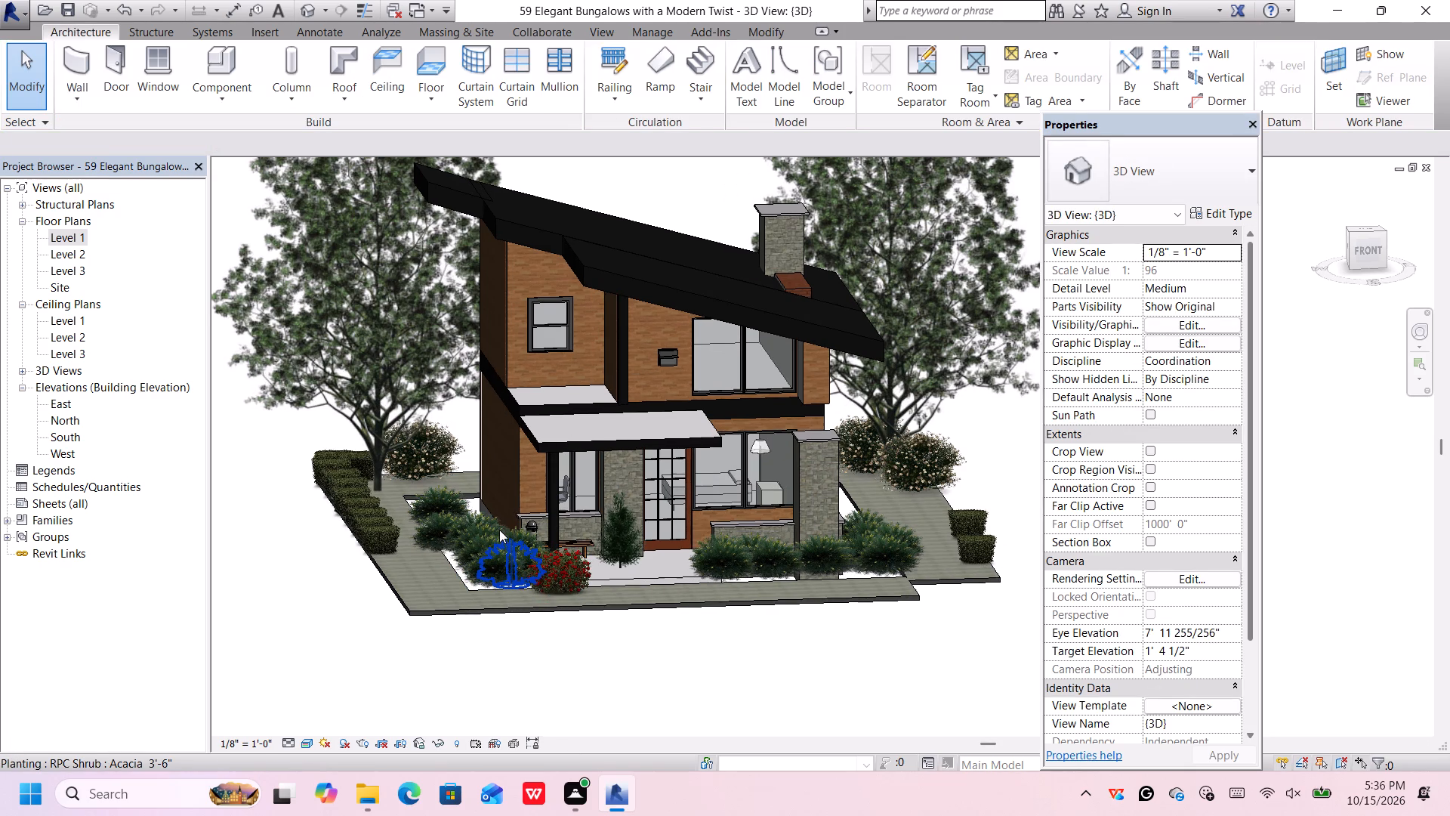
{"action": "scroll", "coordinate": [499, 530], "scroll_direction": "up", "scroll_amount": 5}
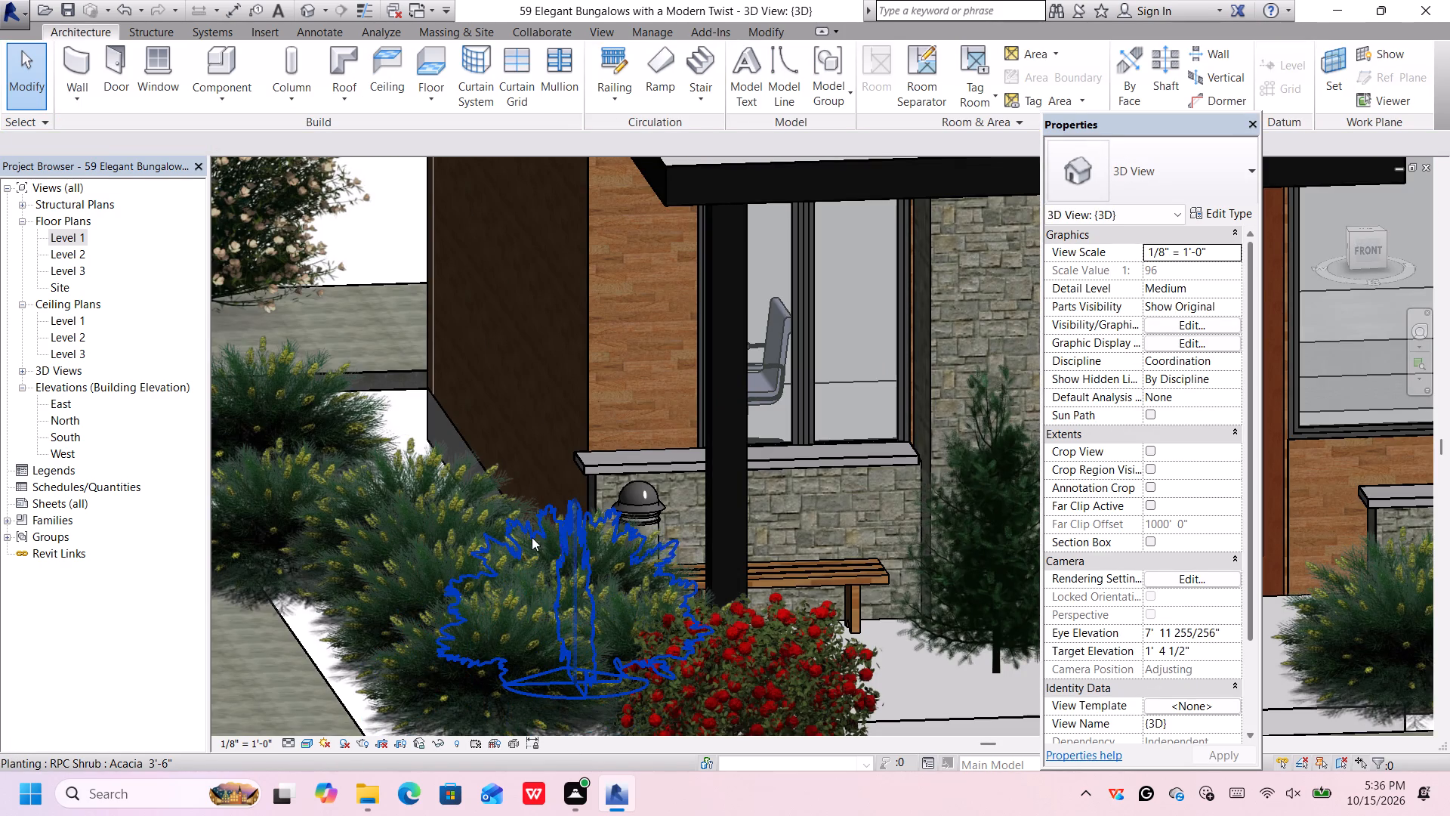
{"action": "left_click", "coordinate": [536, 533]}
{"action": "key", "text": "Delete"}
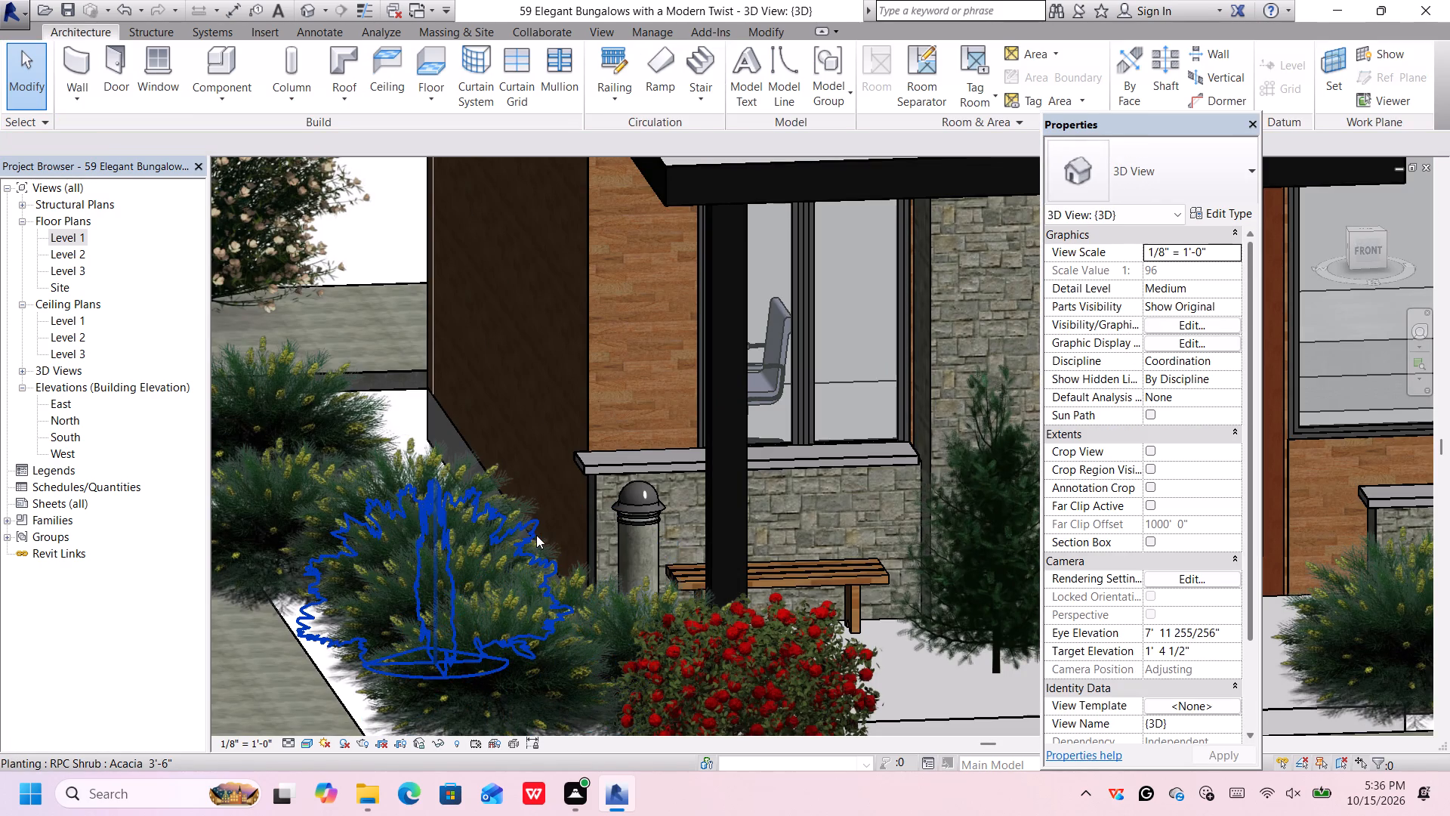
{"action": "left_click", "coordinate": [467, 474]}
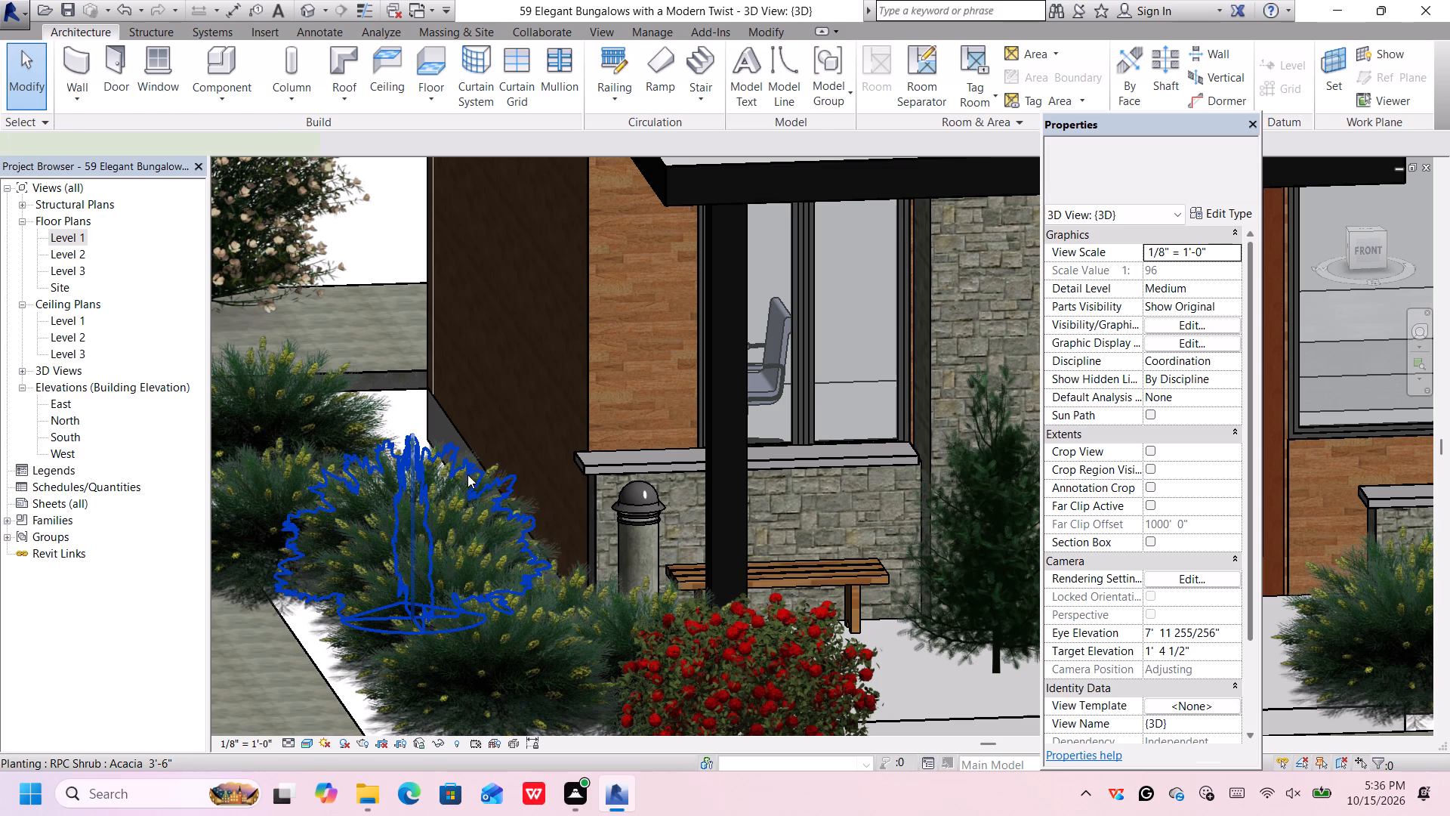
{"action": "scroll", "coordinate": [427, 629], "scroll_direction": "down", "scroll_amount": 5}
{"action": "key", "text": "Delete"}
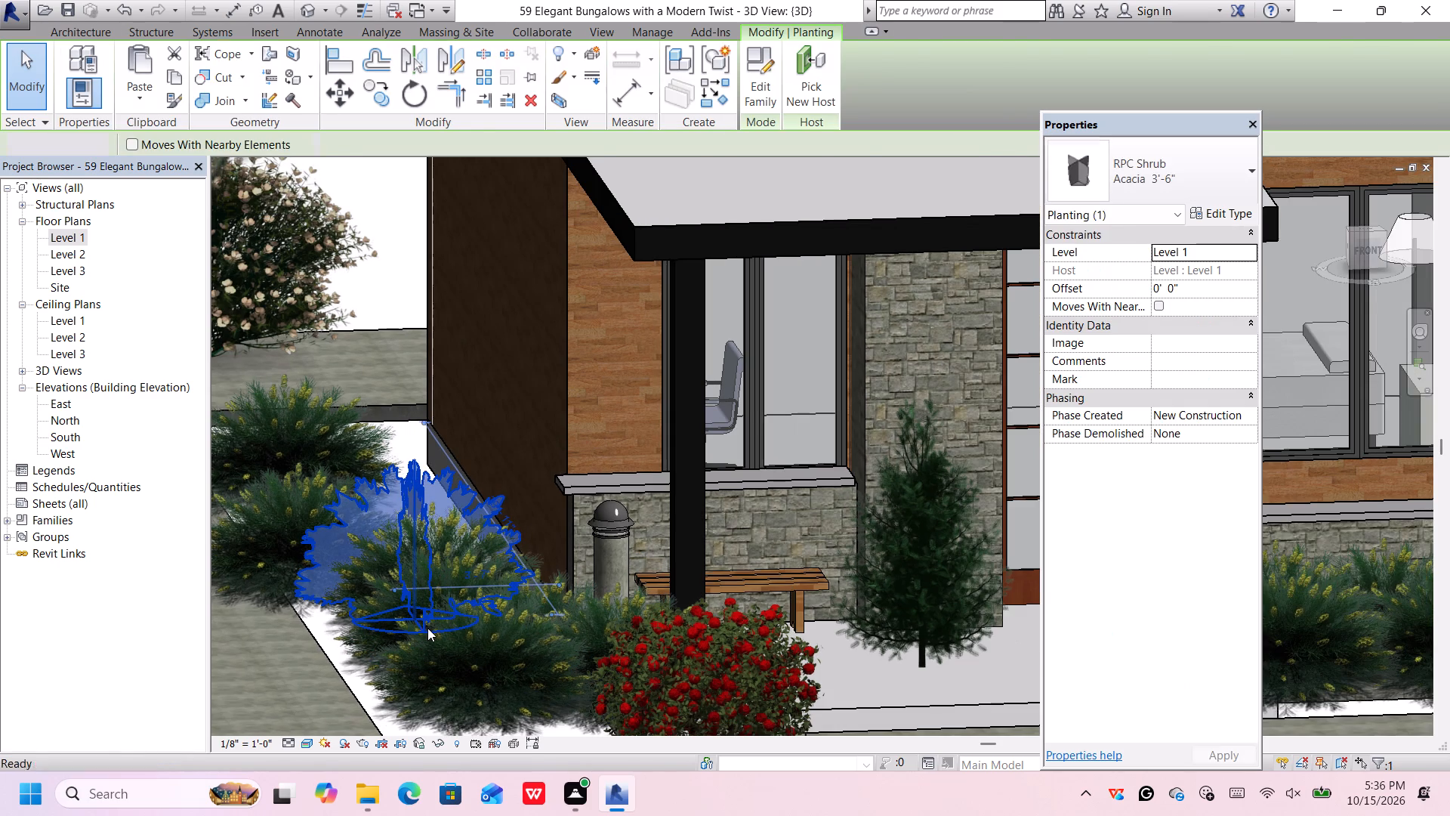
{"action": "scroll", "coordinate": [506, 670], "scroll_direction": "down", "scroll_amount": 1}
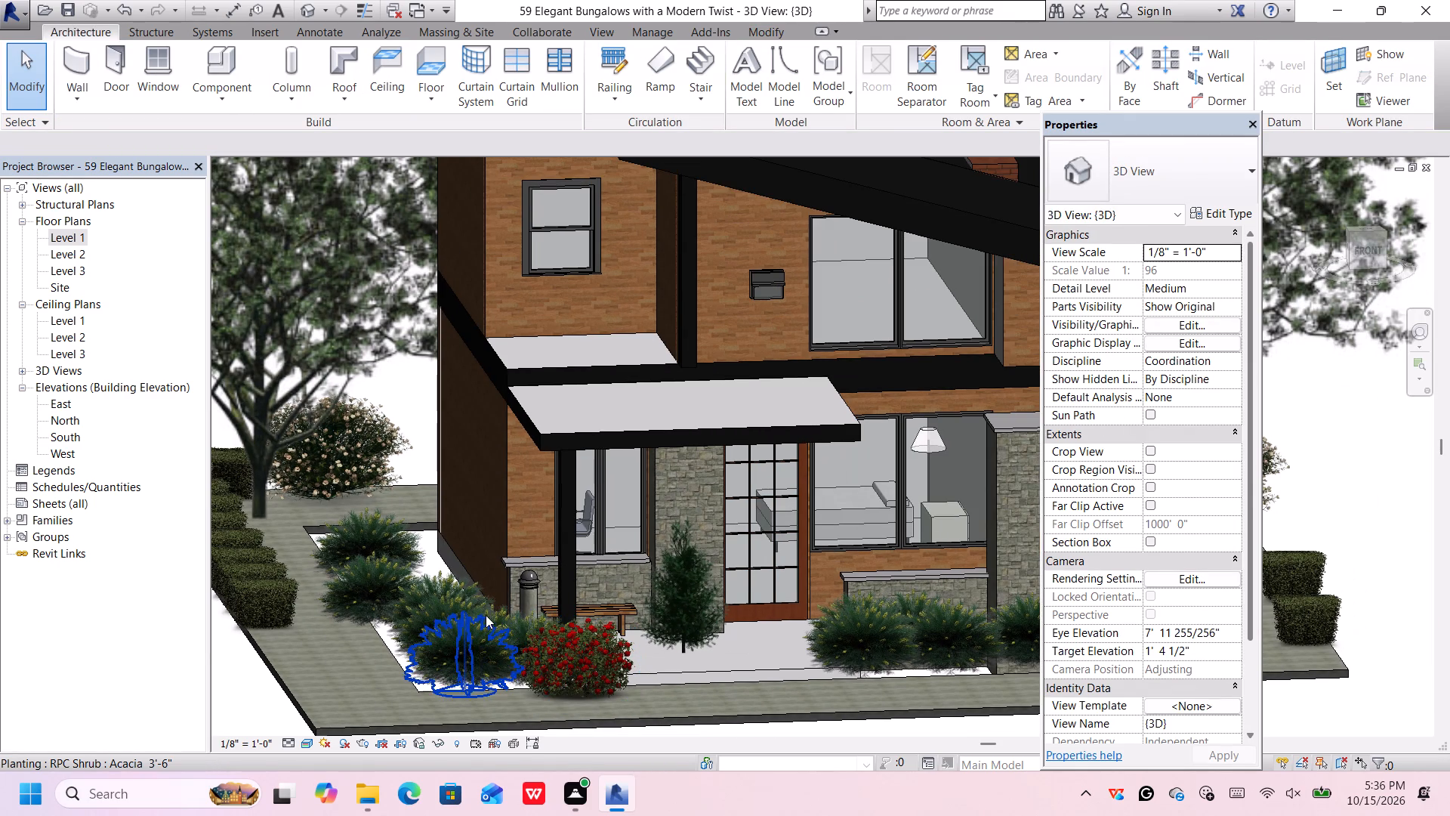
{"action": "left_click", "coordinate": [518, 610]}
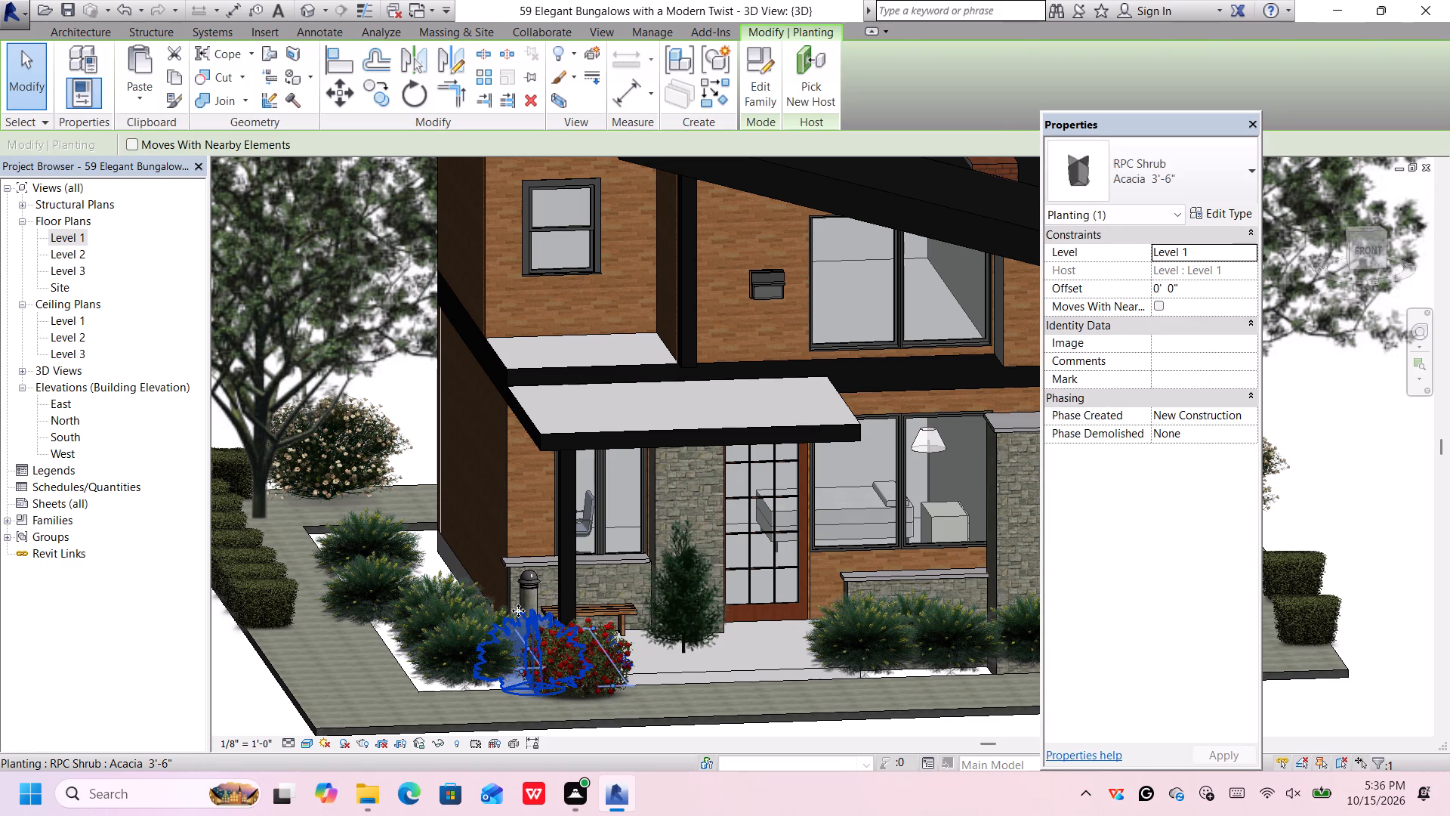
{"action": "key", "text": "Delete"}
Delete the two overlapping Acacia 3'-6" shrubs at the door-side end of the low stone wall planting.
{"action": "scroll", "coordinate": [616, 720], "scroll_direction": "down", "scroll_amount": 3}
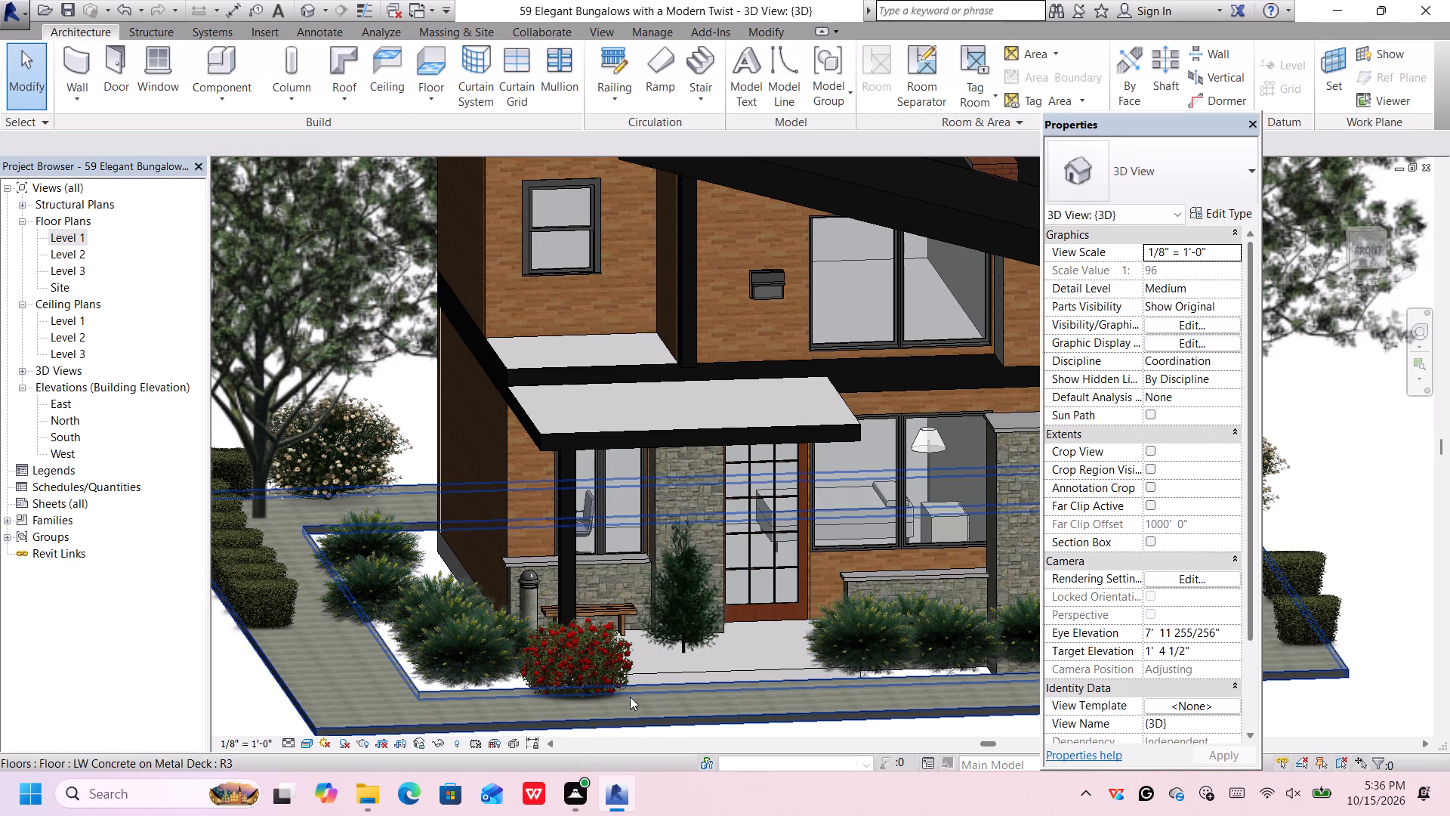
{"action": "scroll", "coordinate": [630, 697], "scroll_direction": "down", "scroll_amount": 1}
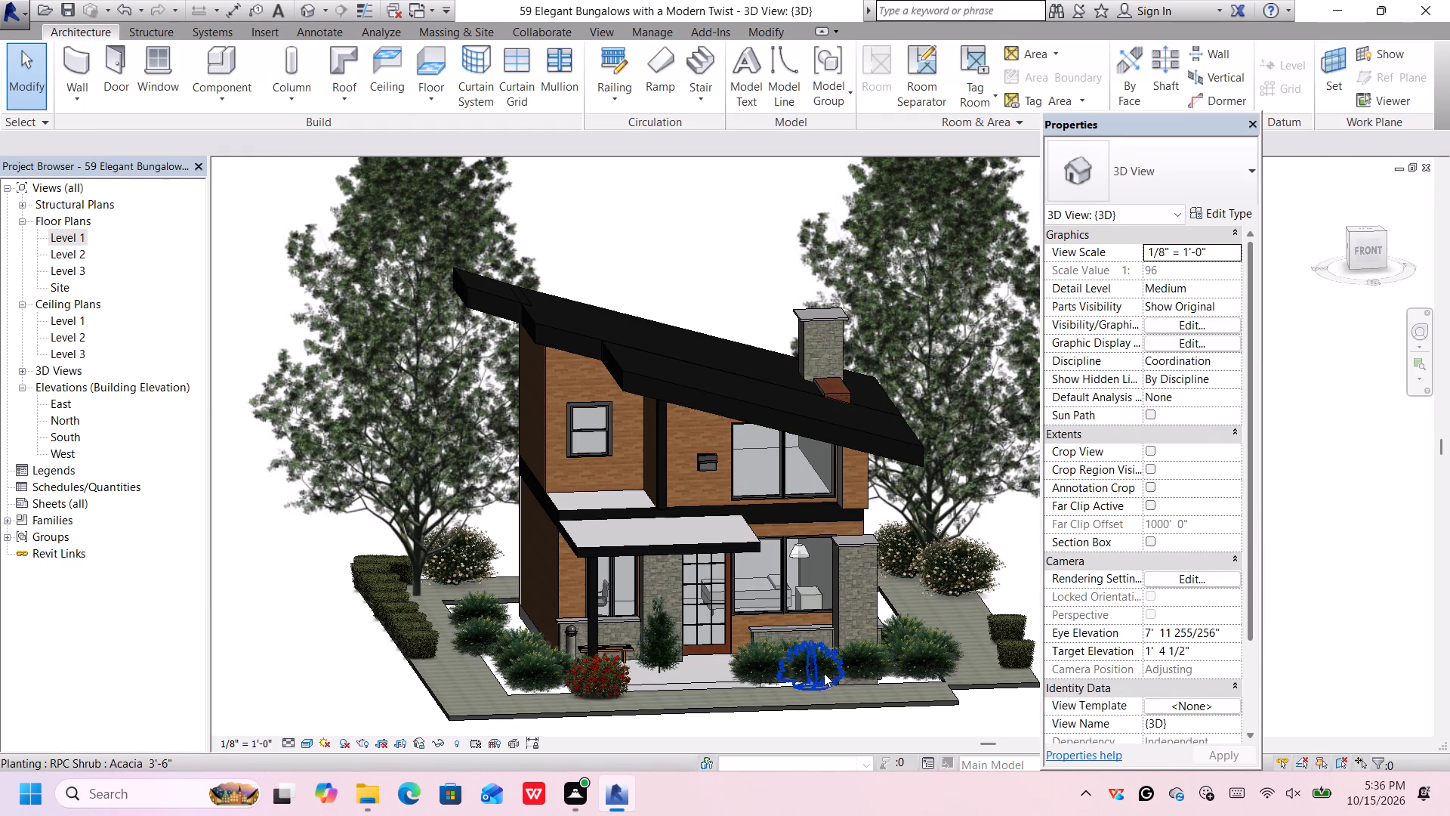
{"action": "left_click", "coordinate": [764, 663]}
{"action": "key", "text": "Delete"}
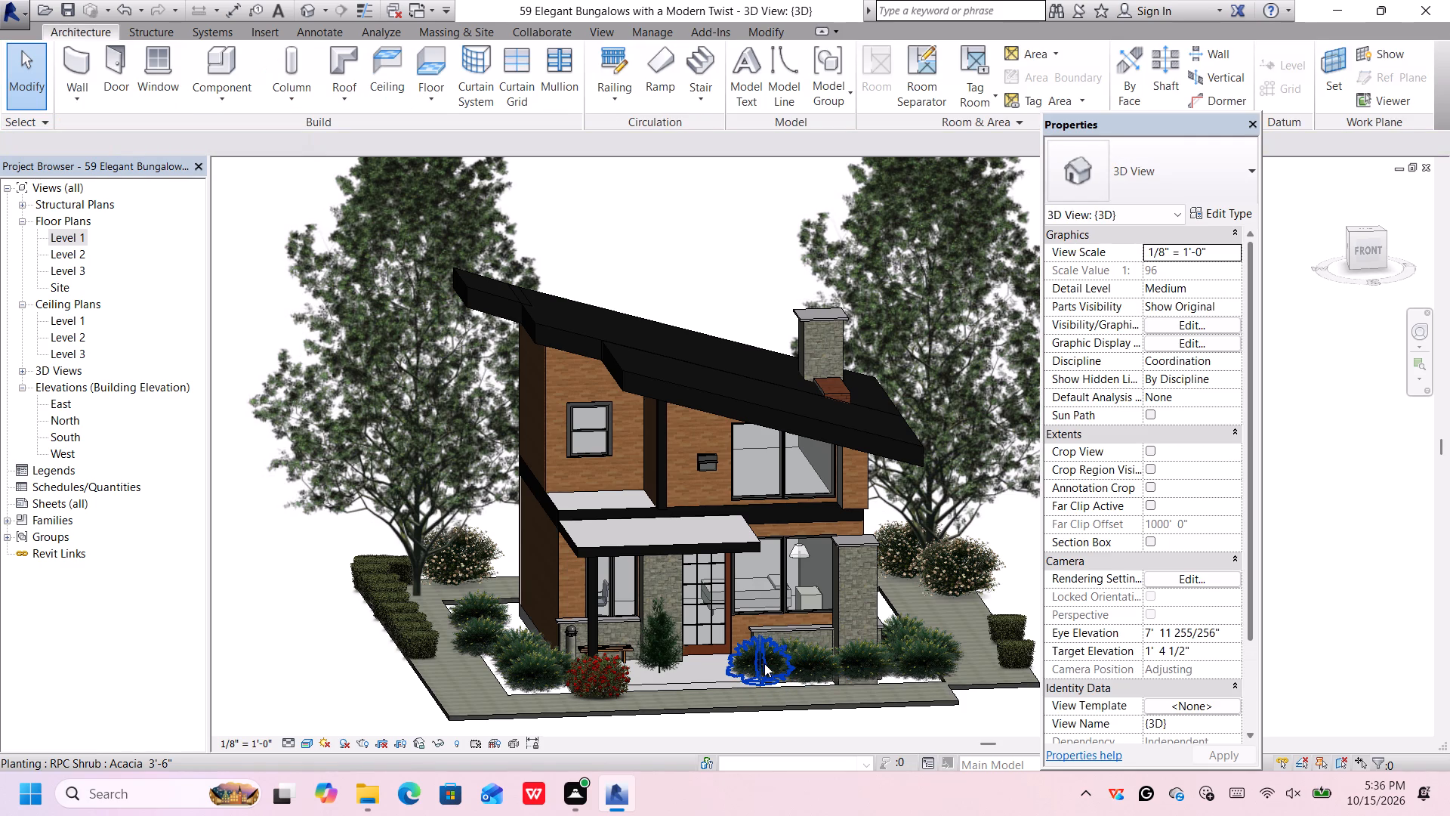
{"action": "left_click", "coordinate": [764, 663]}
{"action": "key", "text": "Delete"}
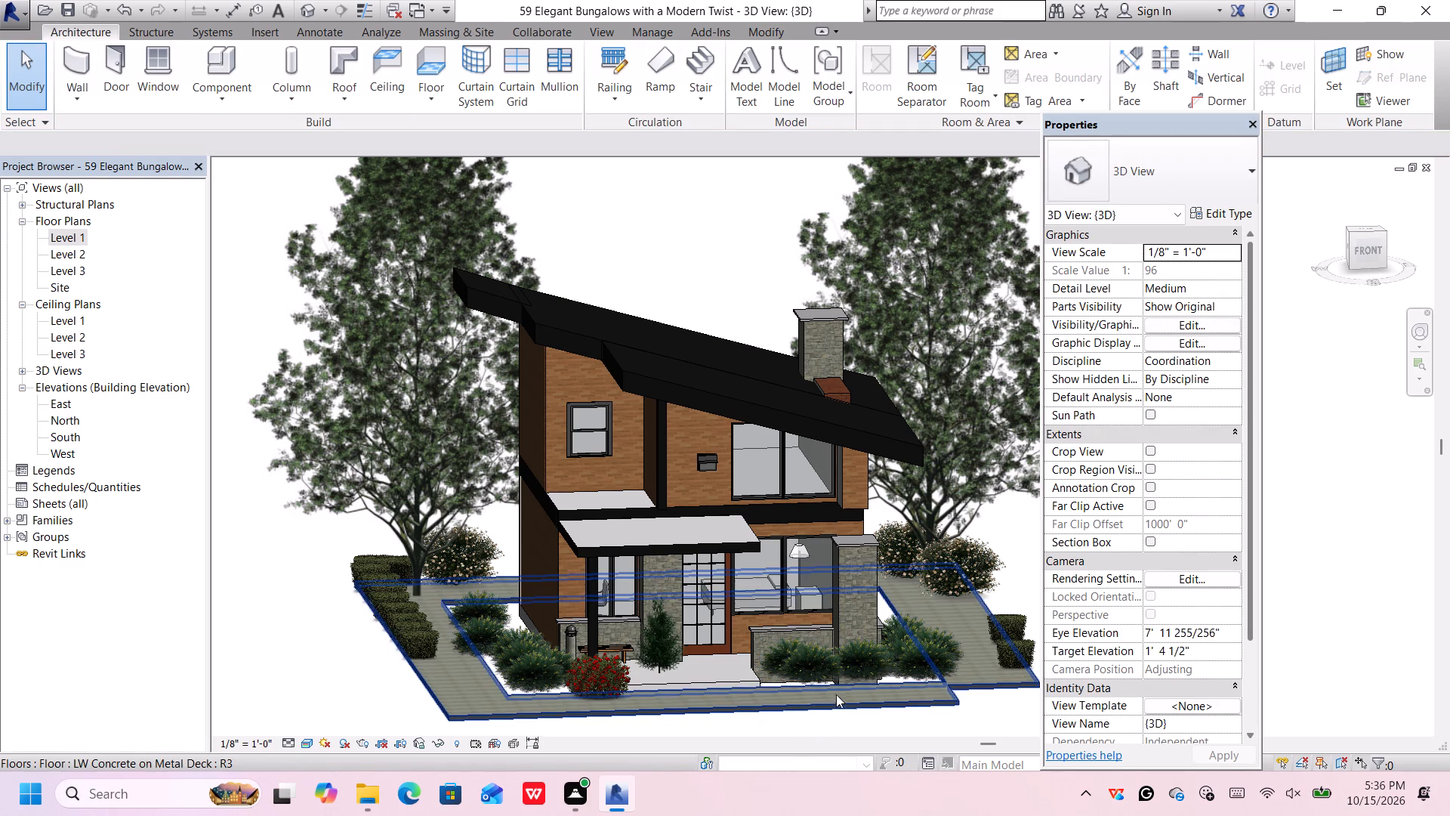
Examine the bungalow's front facade and thinned planting from close up, from straight ahead and from raised angles.
{"action": "scroll", "coordinate": [818, 656], "scroll_direction": "up", "scroll_amount": 5}
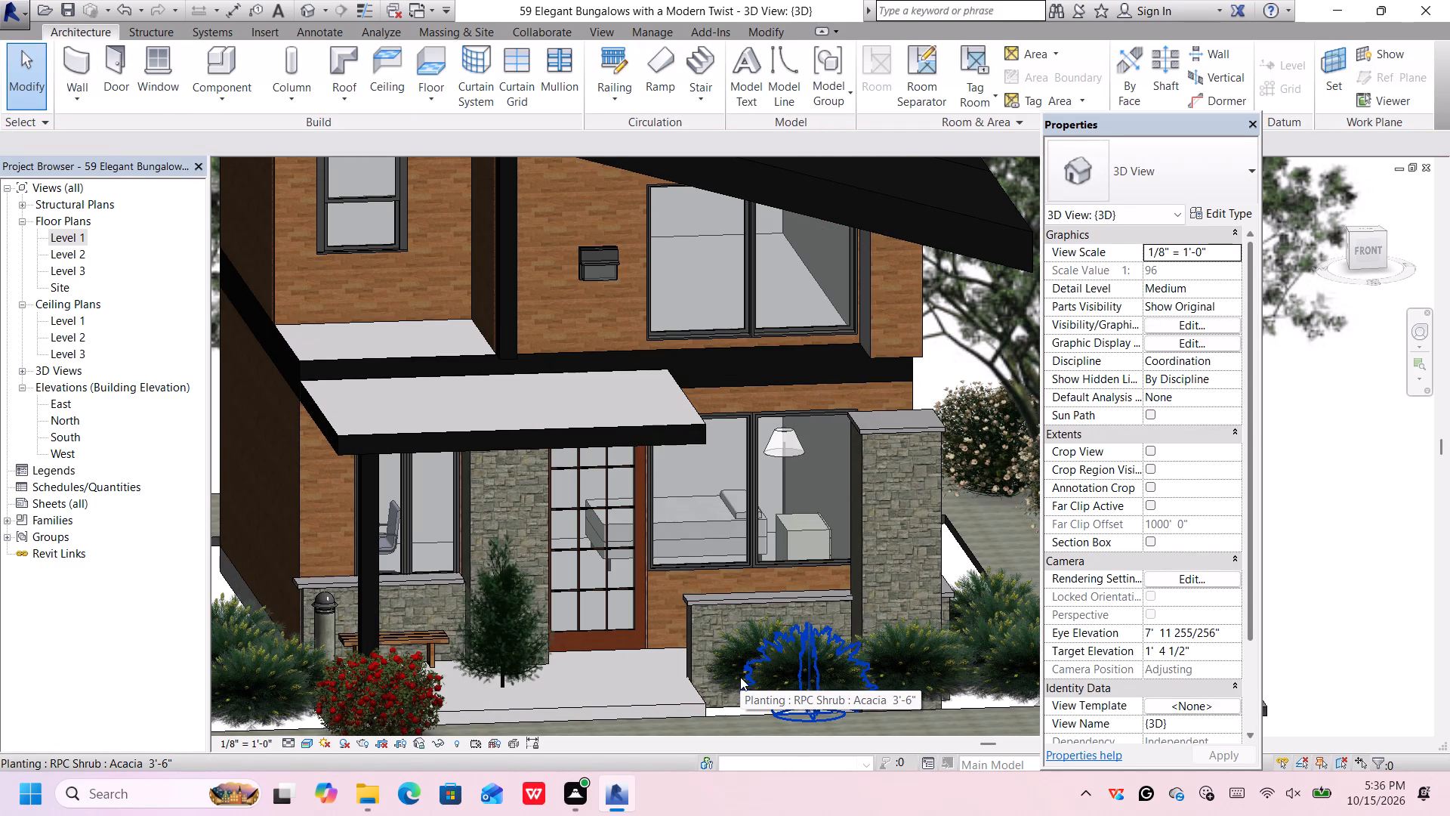
{"action": "scroll", "coordinate": [740, 678], "scroll_direction": "down", "scroll_amount": 8}
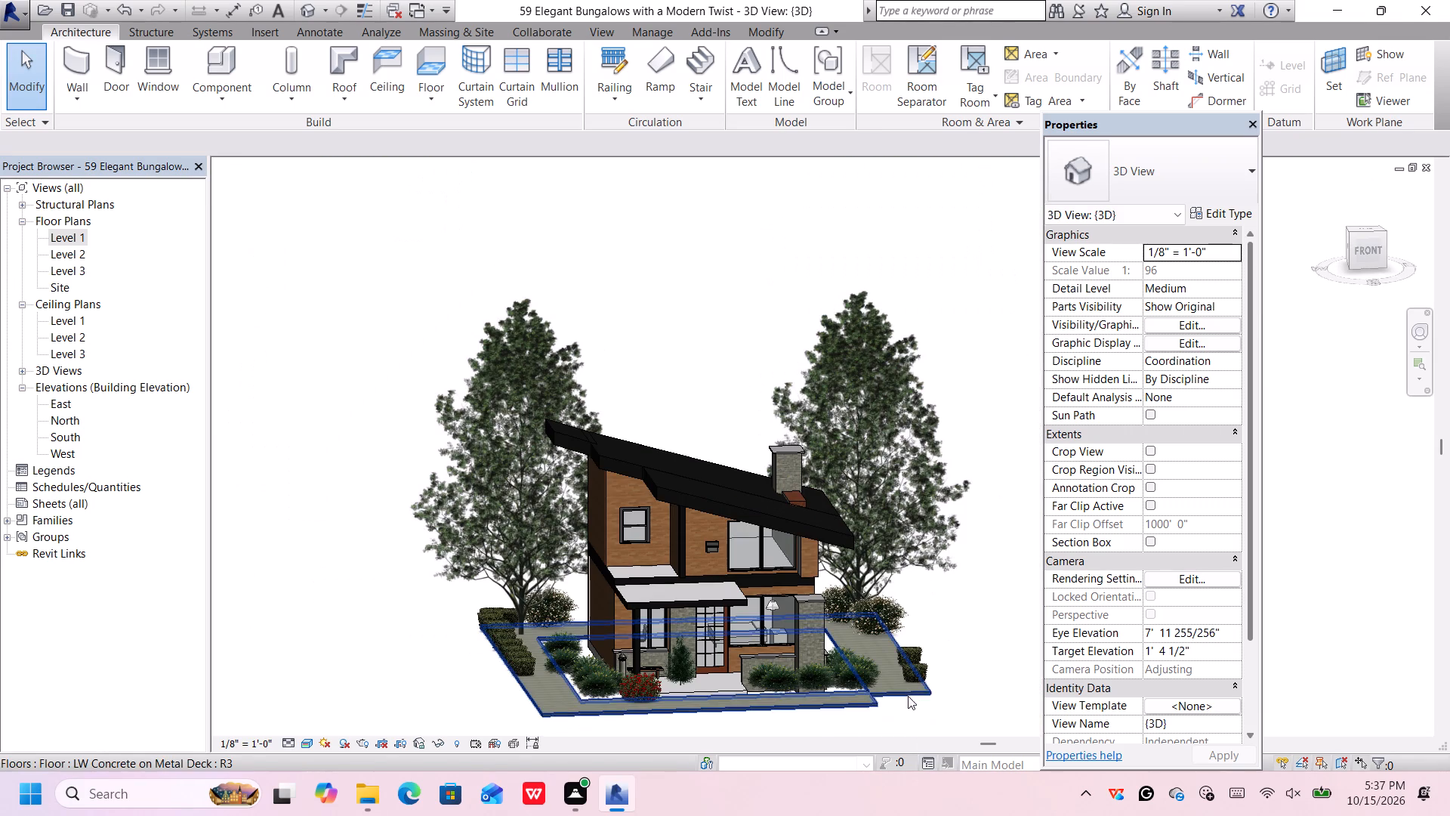
{"action": "middle_click_drag", "start_coordinate": [889, 726], "coordinate": [880, 723]}
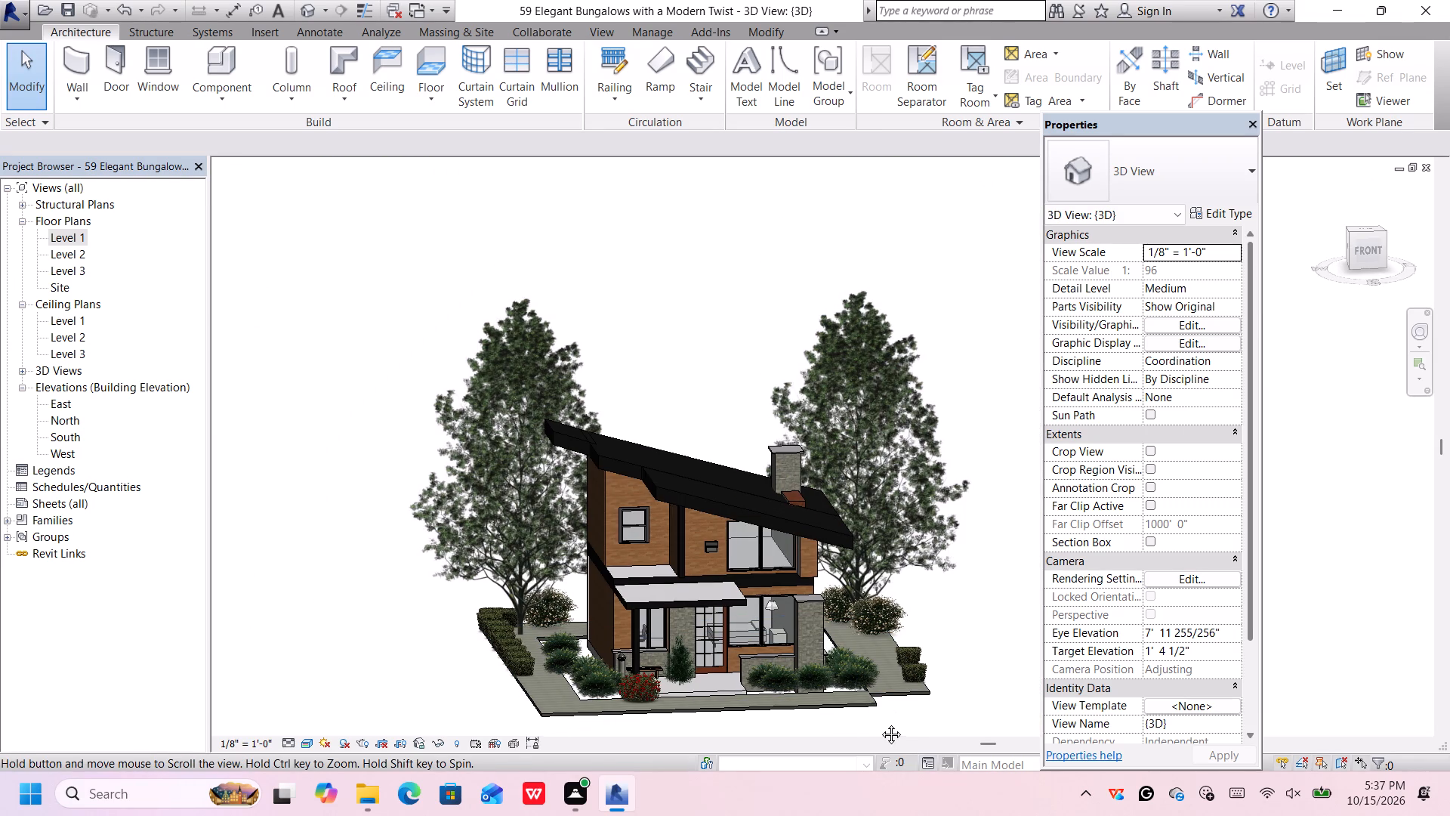
{"action": "middle_click_drag", "start_coordinate": [880, 723], "coordinate": [866, 644]}
{"action": "middle_click_drag", "start_coordinate": [866, 647], "coordinate": [863, 639], "text": "shift"}
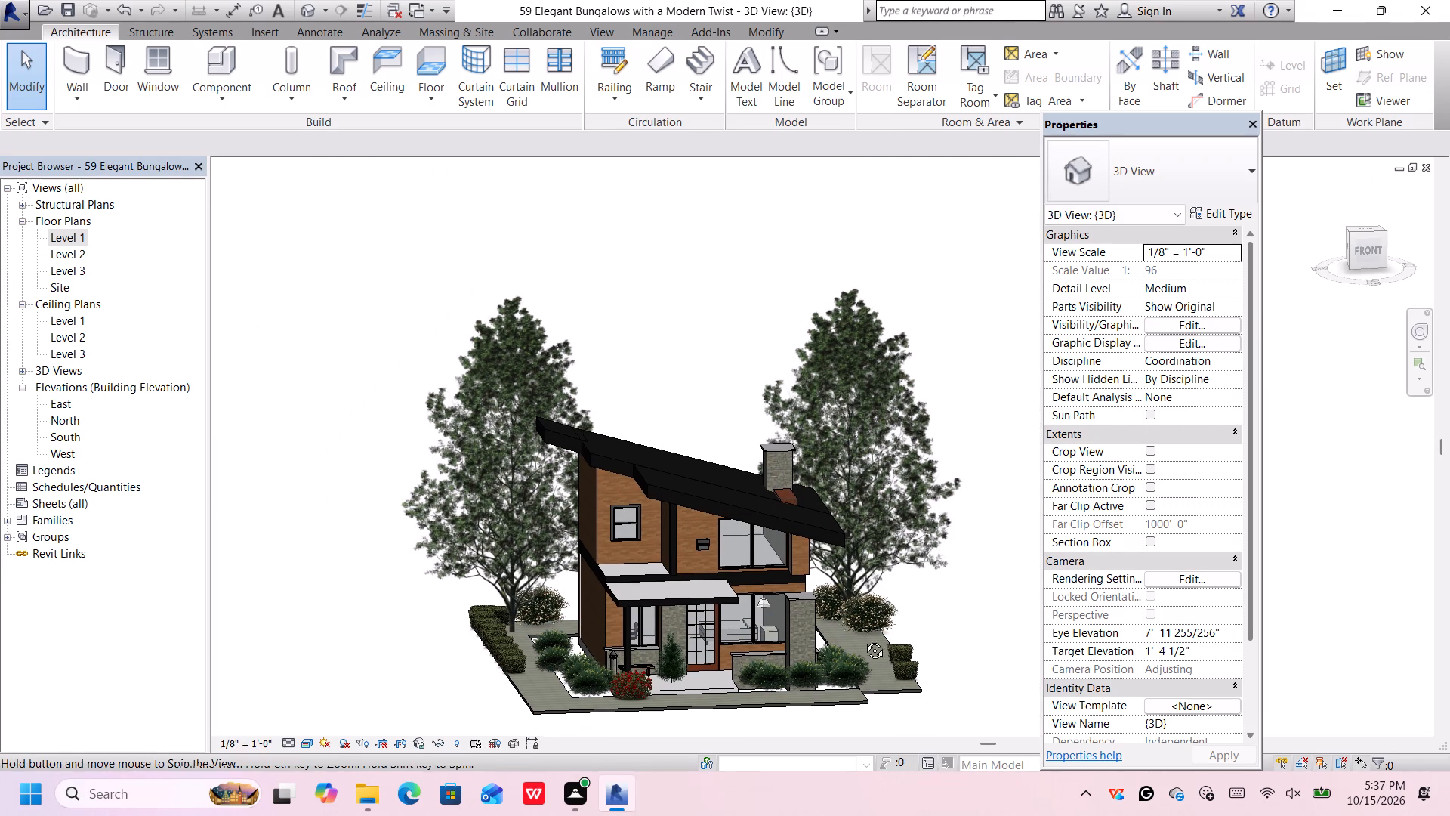
{"action": "middle_click_drag", "start_coordinate": [863, 639], "coordinate": [868, 666], "text": "shift"}
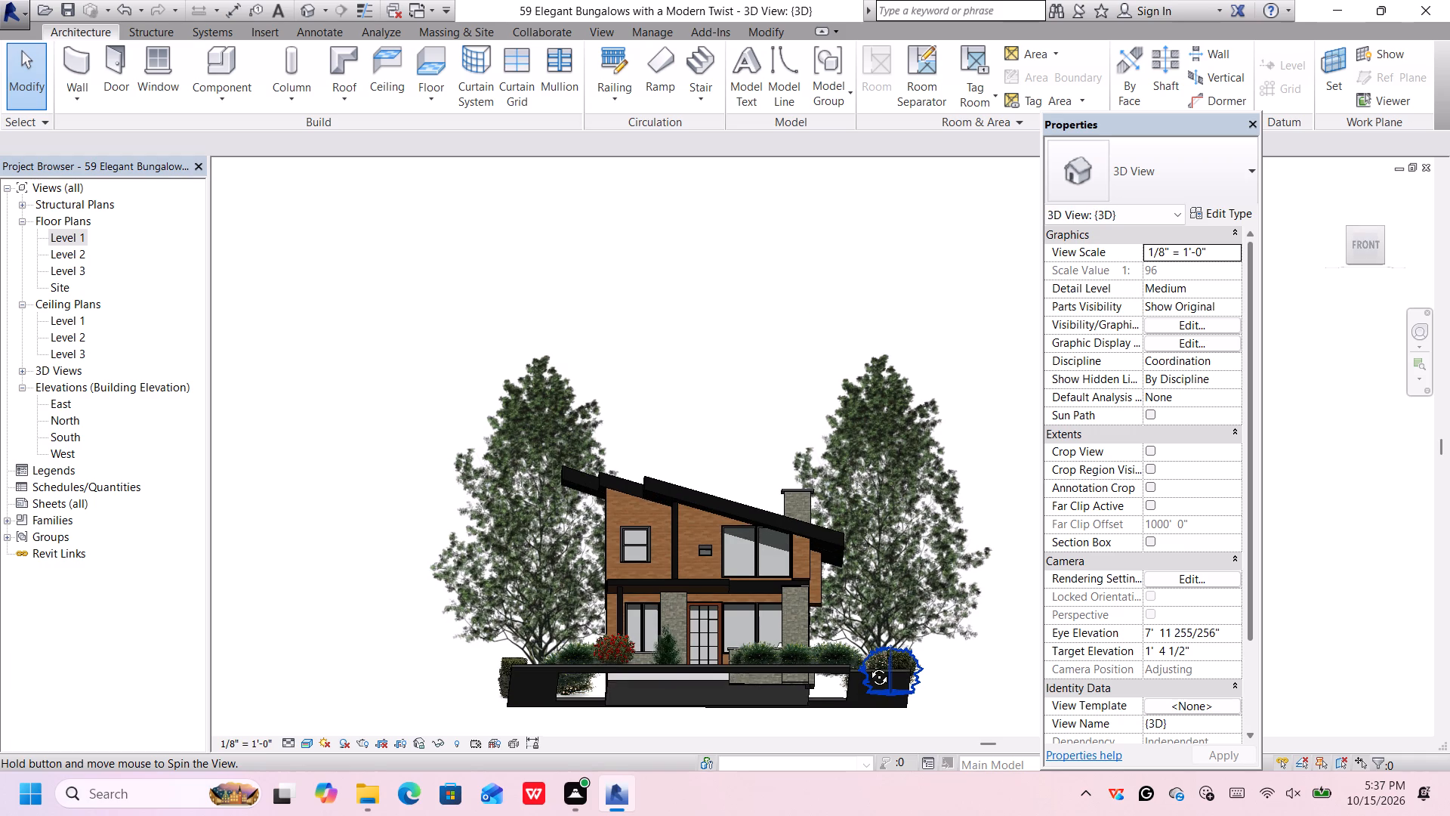
{"action": "middle_click_drag", "start_coordinate": [868, 666], "coordinate": [876, 712], "text": "shift"}
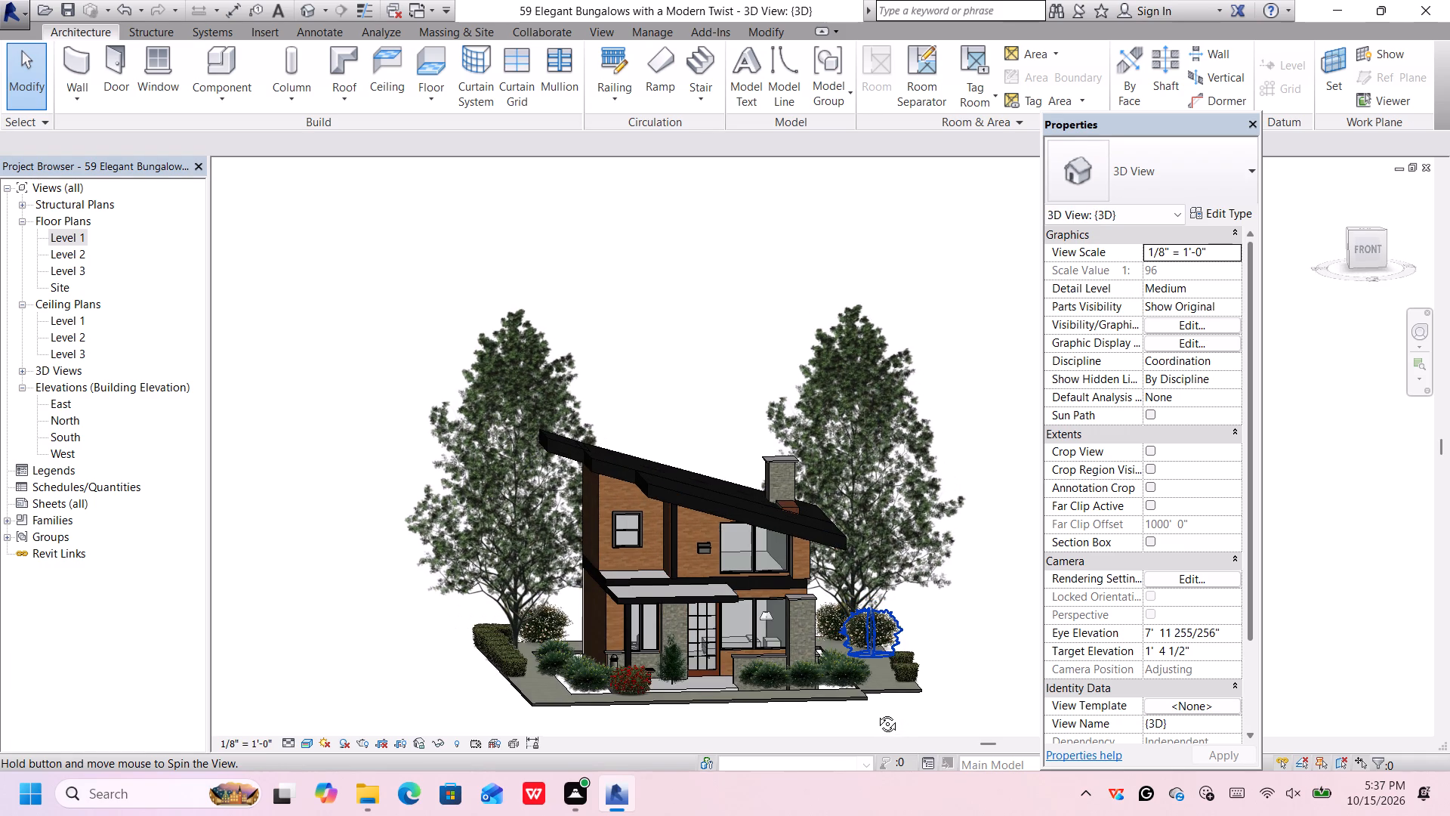
{"action": "middle_click_drag", "start_coordinate": [876, 712], "coordinate": [855, 698], "text": "shift"}
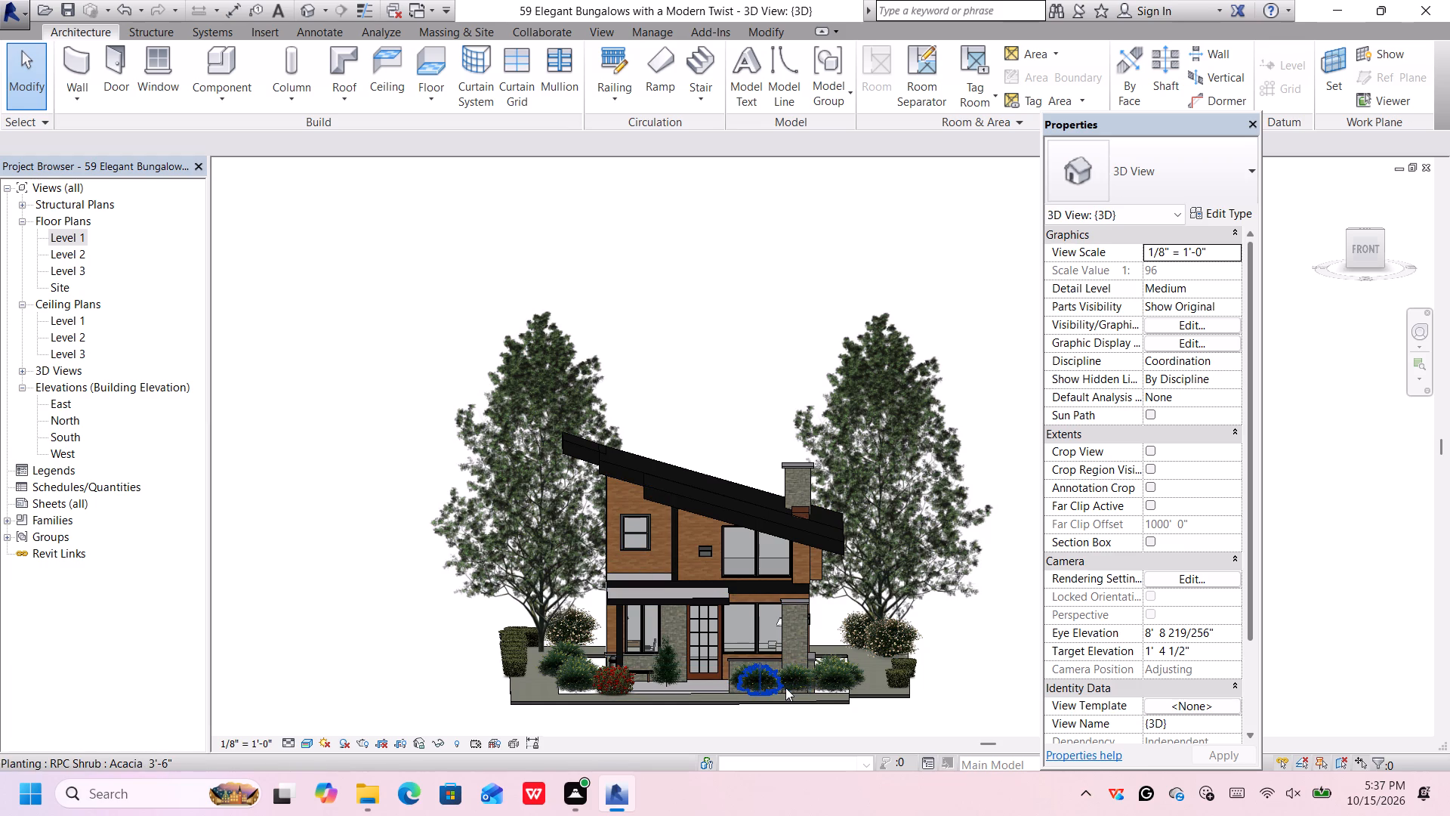
{"action": "scroll", "coordinate": [919, 610], "scroll_direction": "down", "scroll_amount": 1}
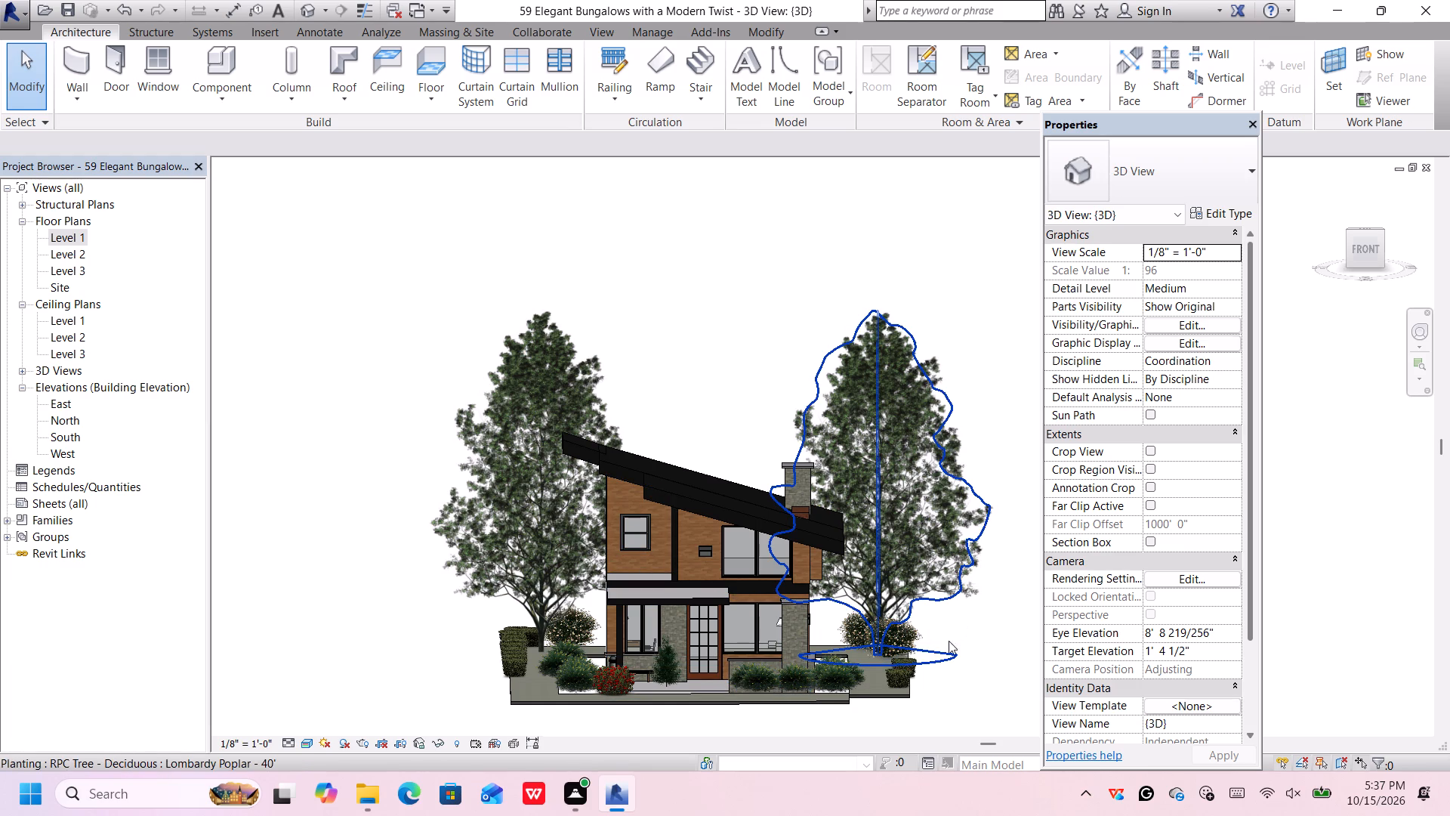
{"action": "scroll", "coordinate": [773, 694], "scroll_direction": "up", "scroll_amount": 3}
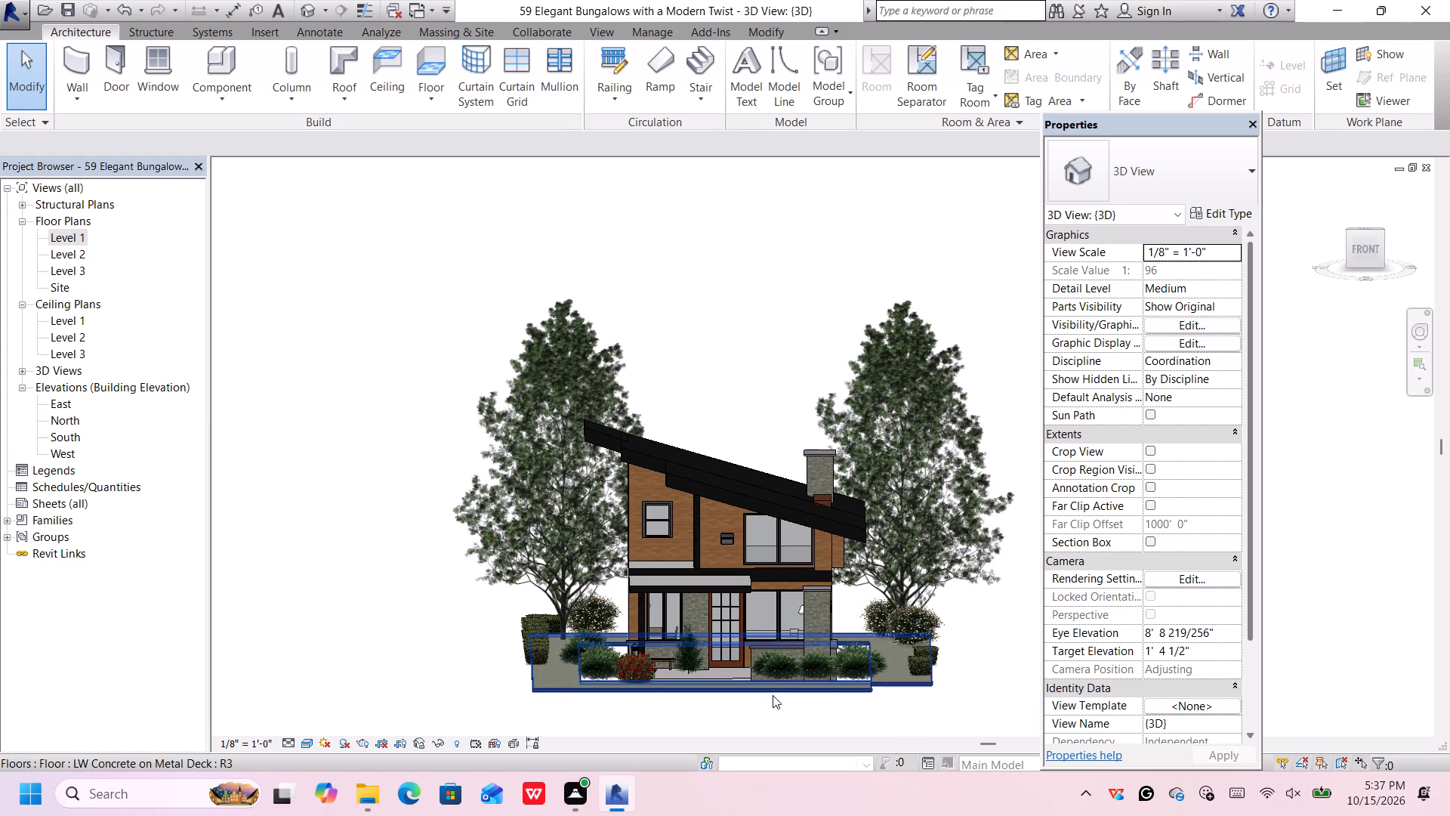
{"action": "middle_click_drag", "start_coordinate": [773, 701], "coordinate": [785, 728]}
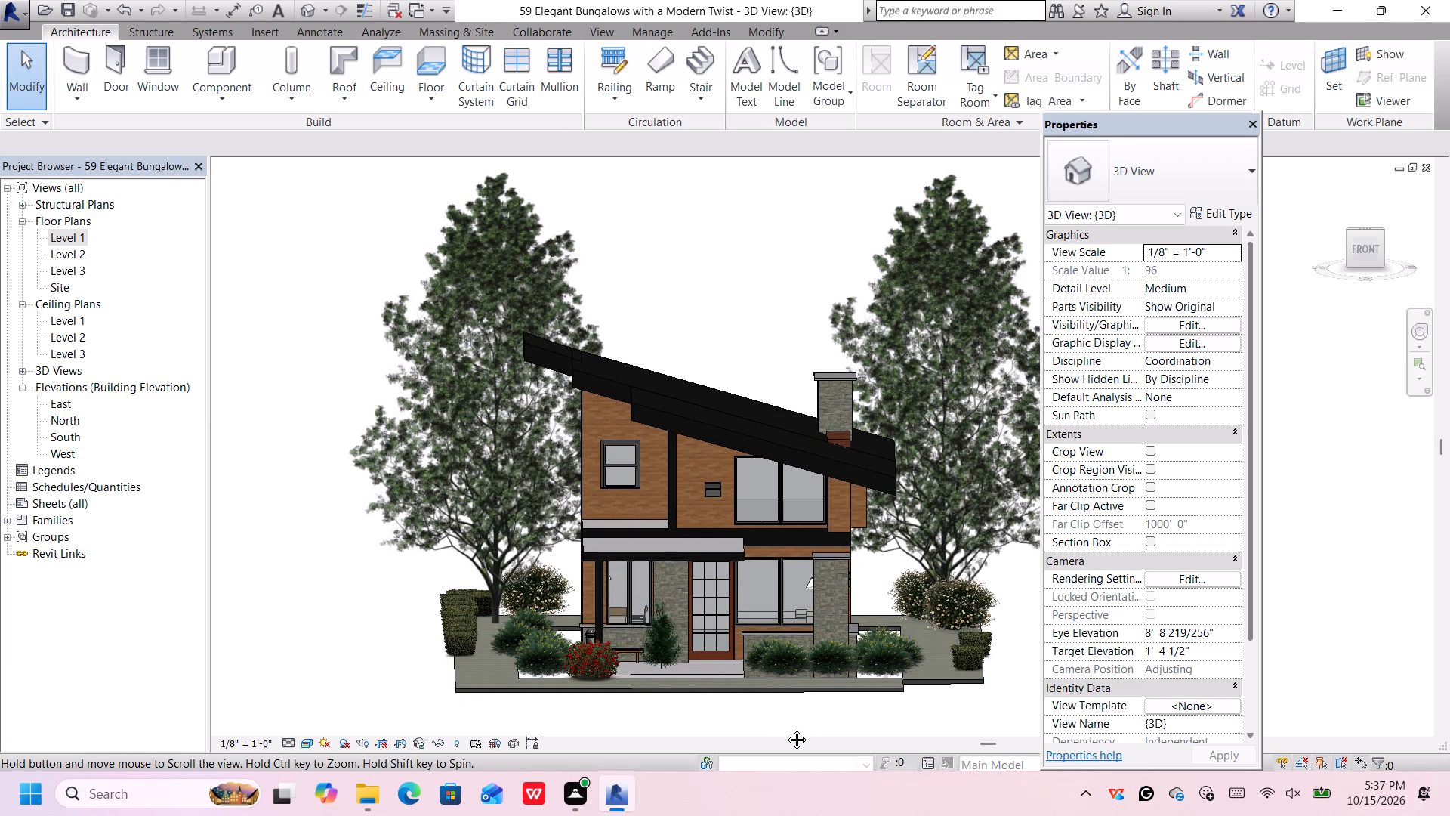
{"action": "middle_click_drag", "start_coordinate": [785, 728], "coordinate": [794, 742]}
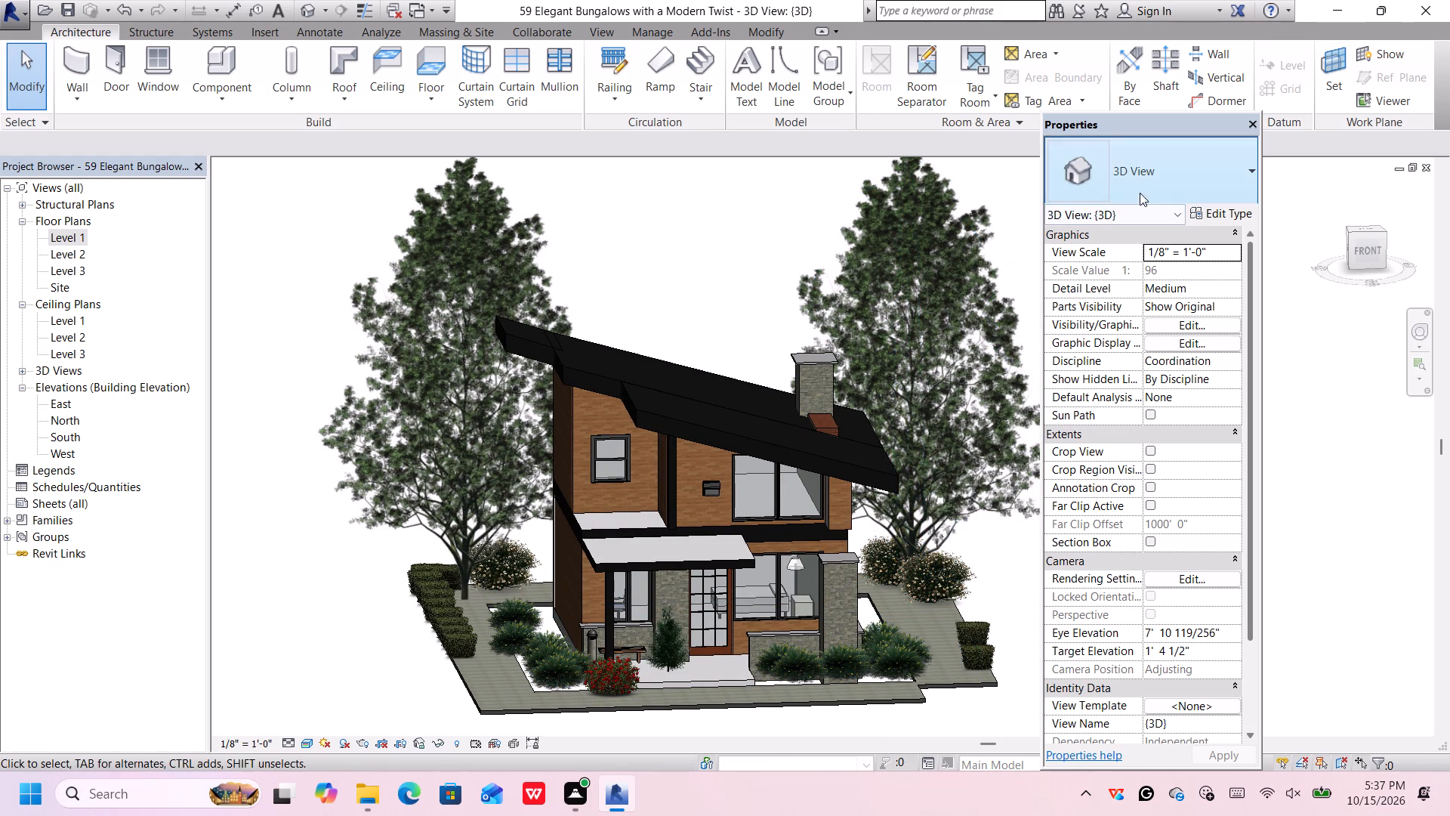
Close the Properties palette to clear the 3D view.
{"action": "left_click", "coordinate": [1253, 121]}
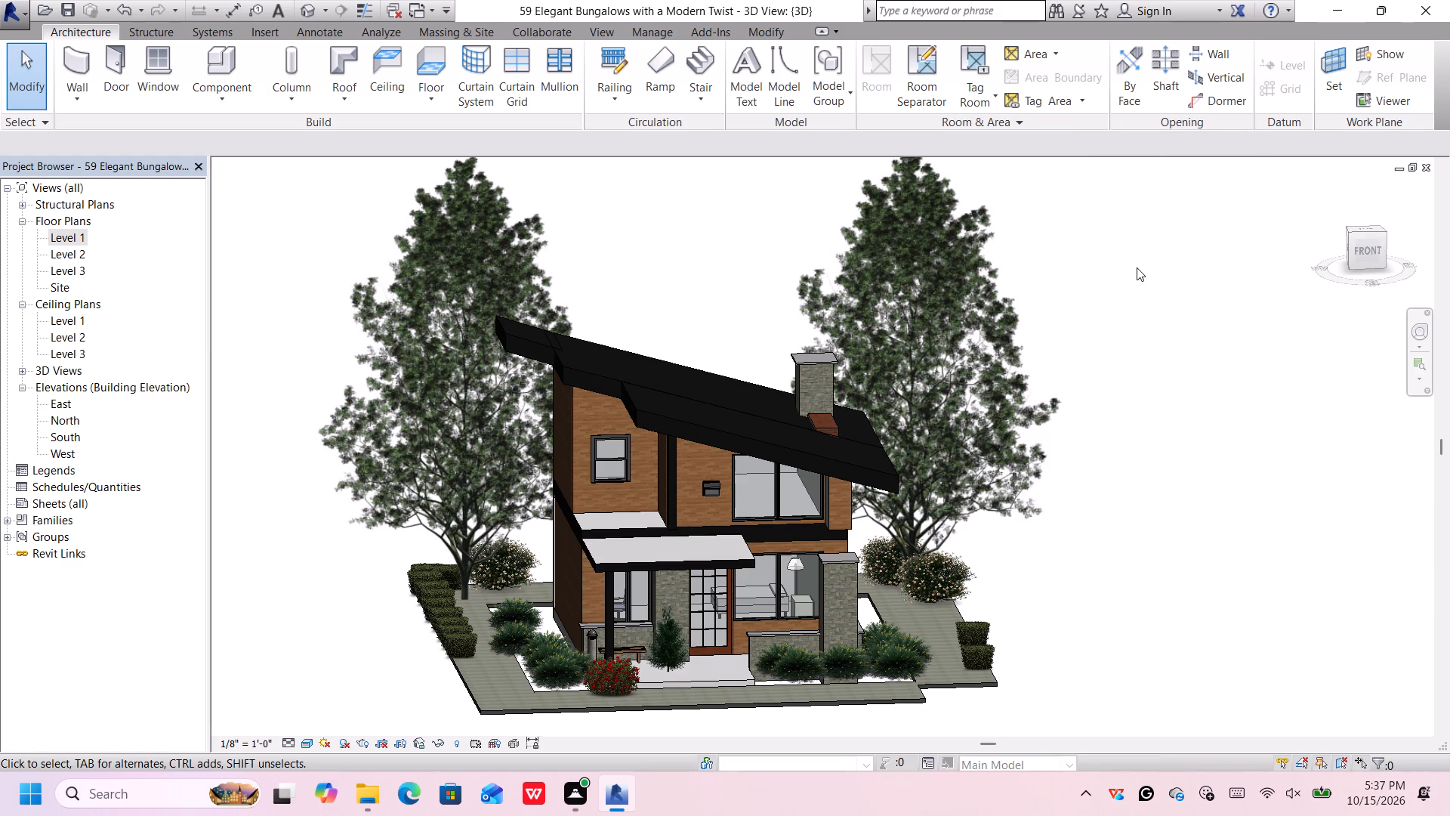
Send the current 3D view to the Microsoft Print to PDF printer.
{"action": "key", "text": "ctrl+p"}
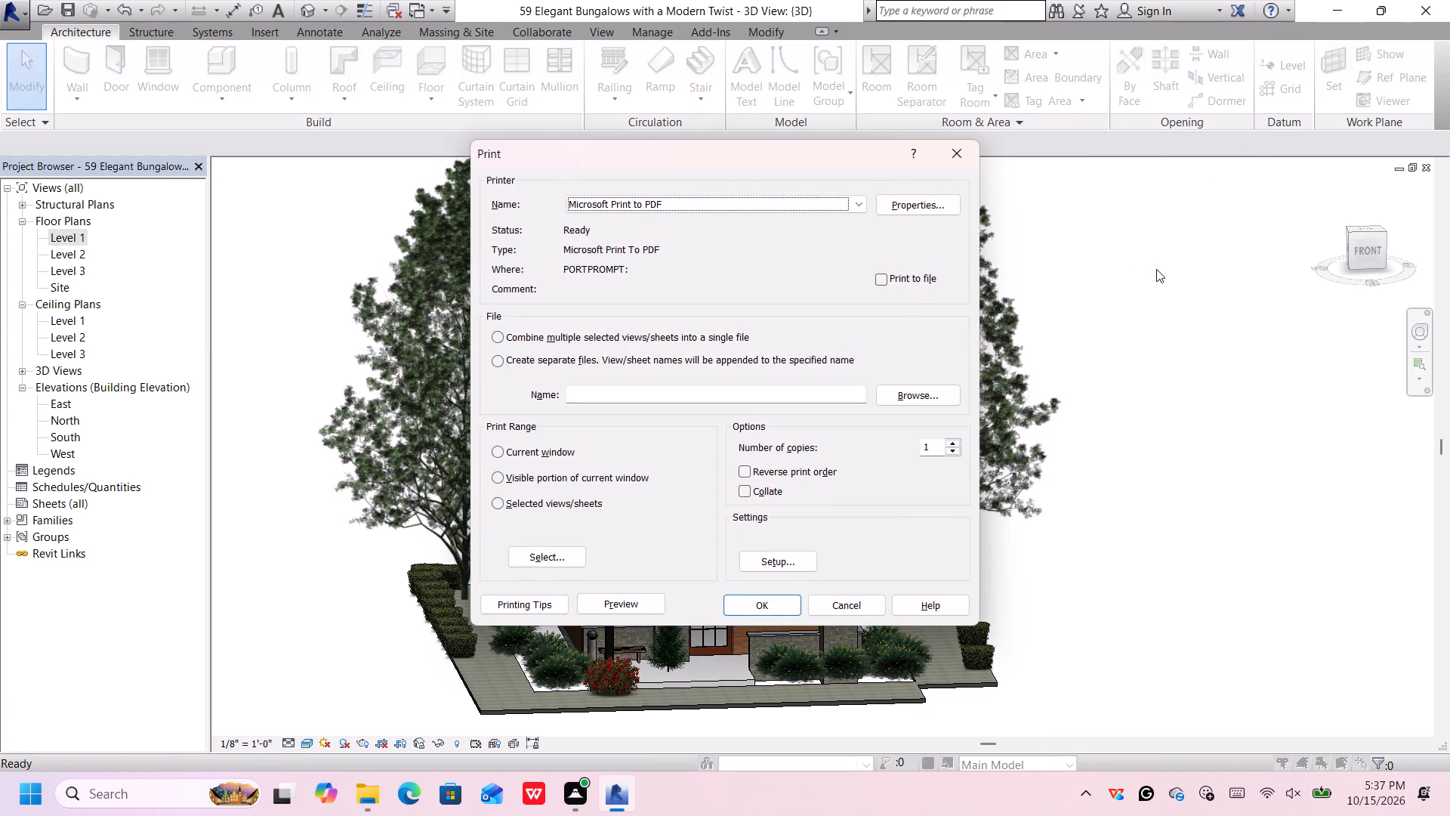
{"action": "left_click", "coordinate": [755, 602]}
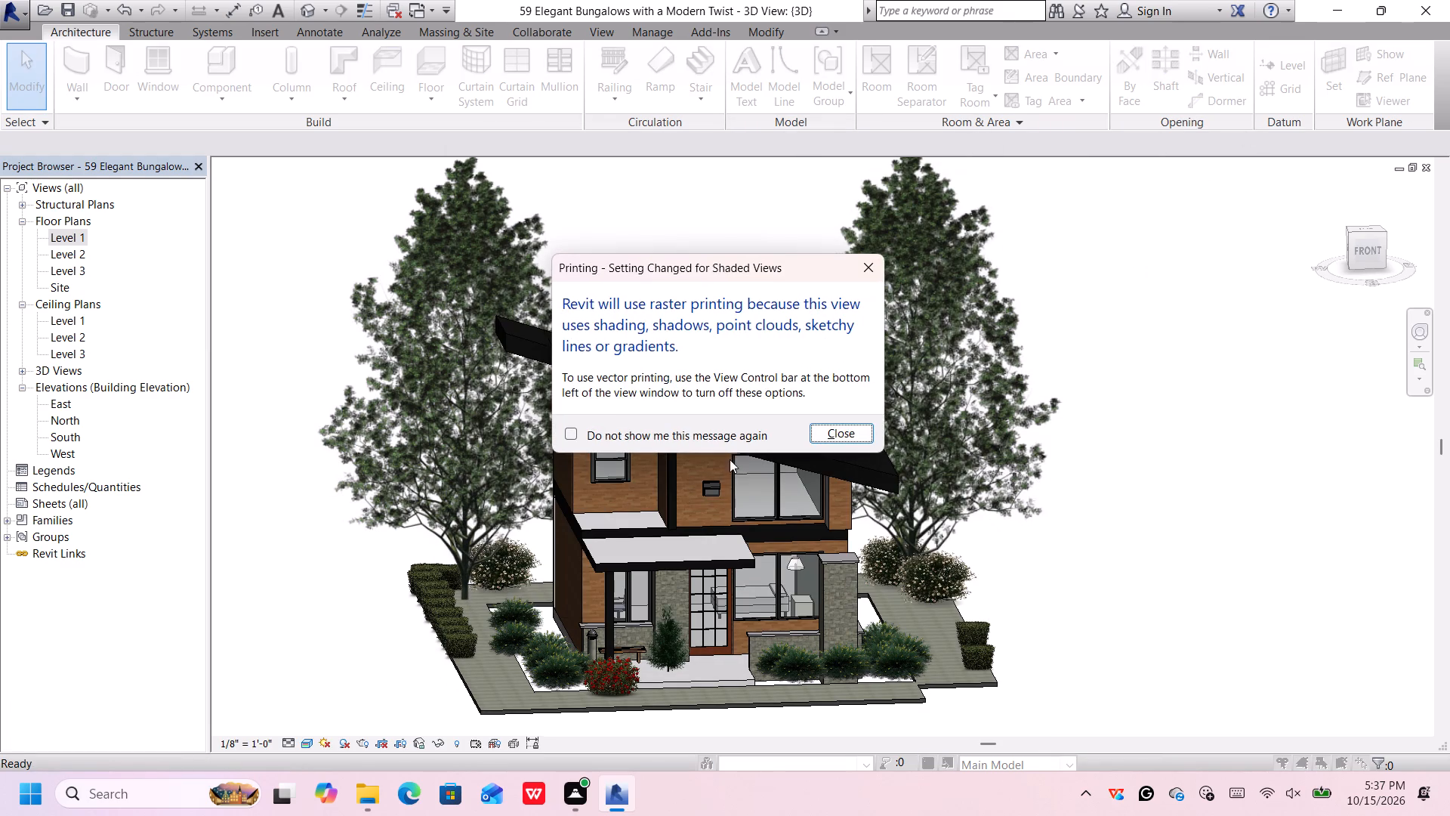
{"action": "left_click", "coordinate": [822, 437]}
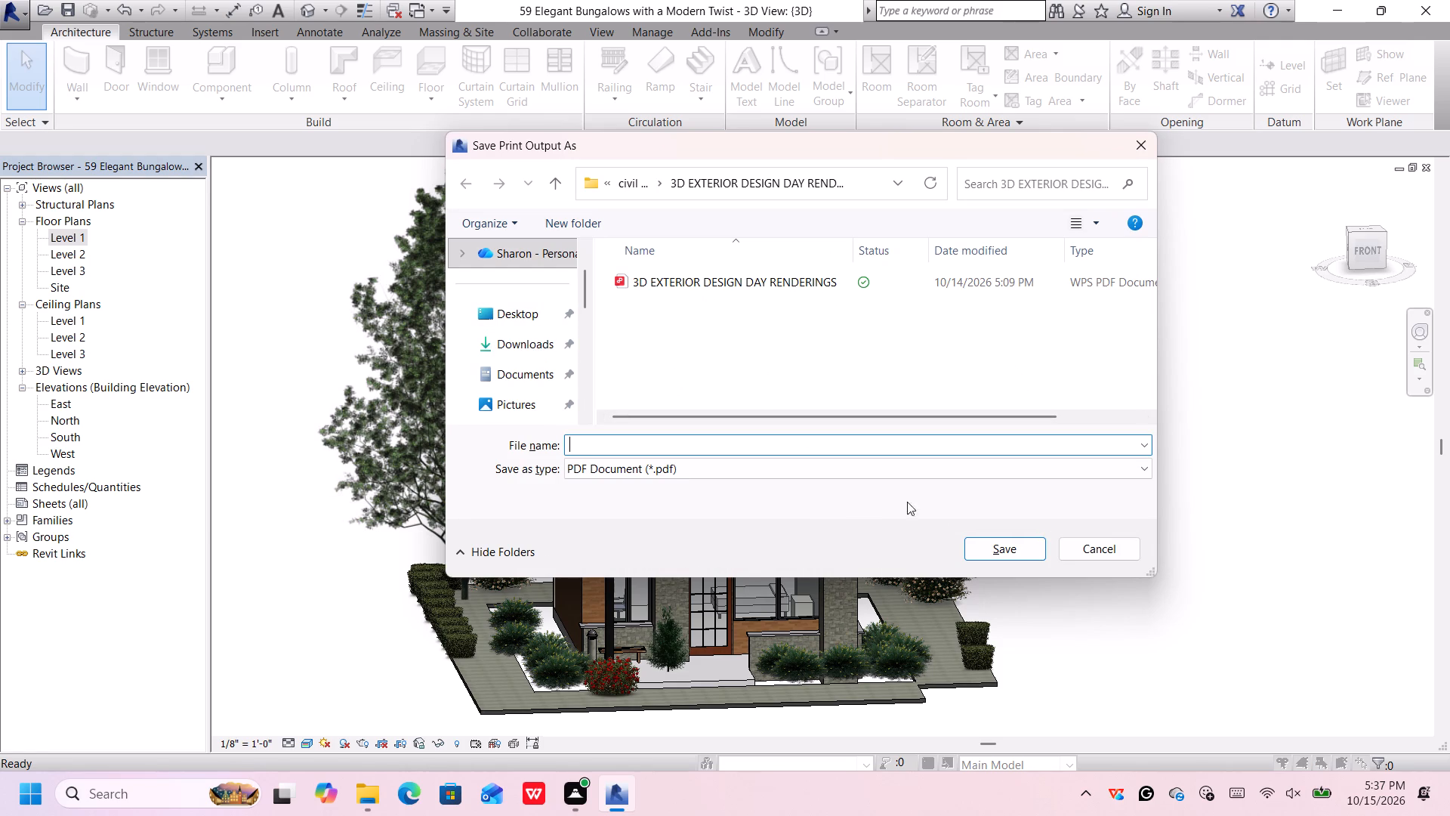
Set the PDF's save location to Desktop > synbiosis solutions > civil dwg 2 > 59 Elegant Bungalows with a Modern Twist.
{"action": "left_click", "coordinate": [902, 440]}
{"action": "double_click", "coordinate": [528, 318]}
{"action": "scroll", "coordinate": [639, 377], "scroll_direction": "down", "scroll_amount": 5}
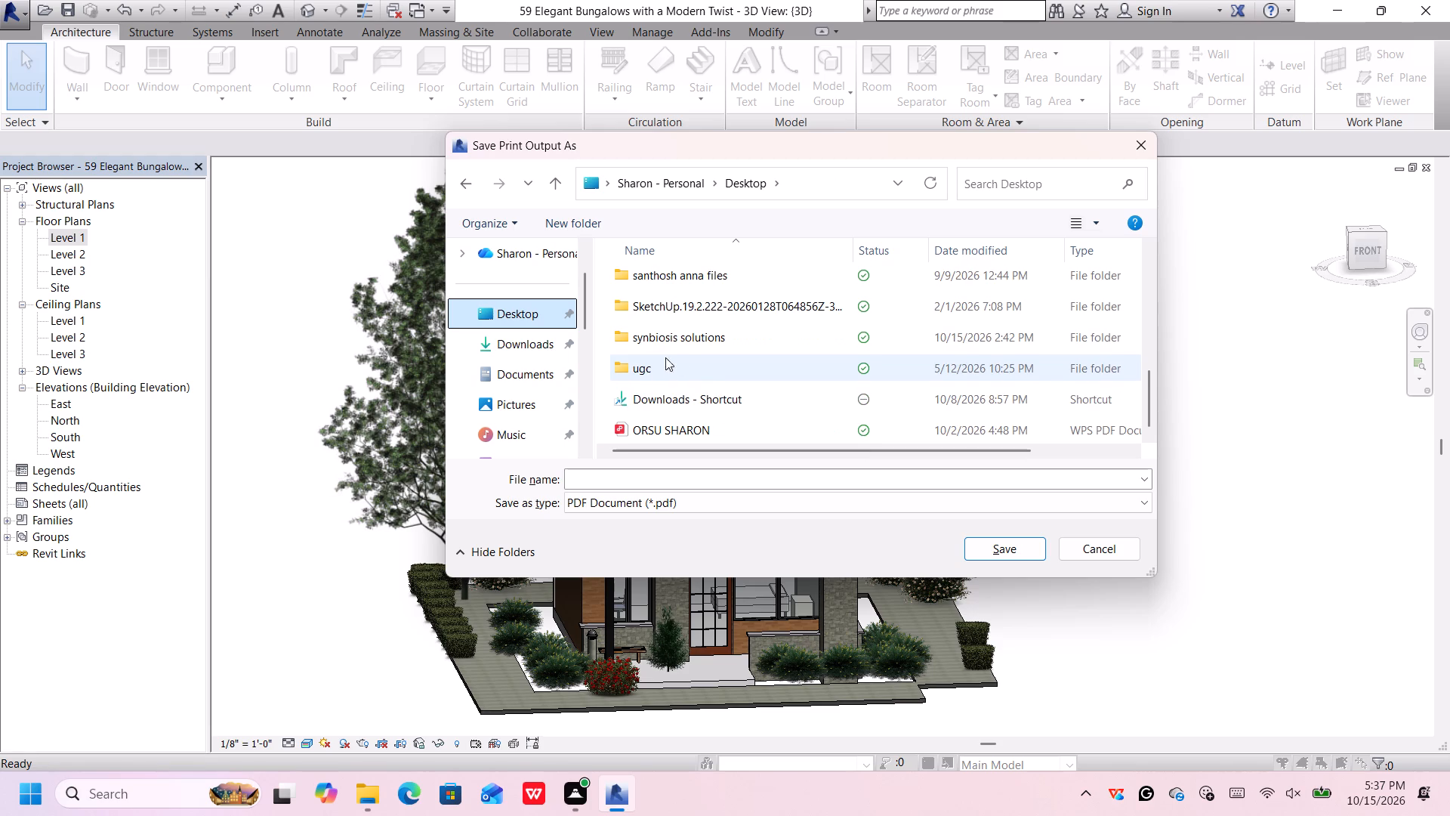
{"action": "double_click", "coordinate": [680, 338]}
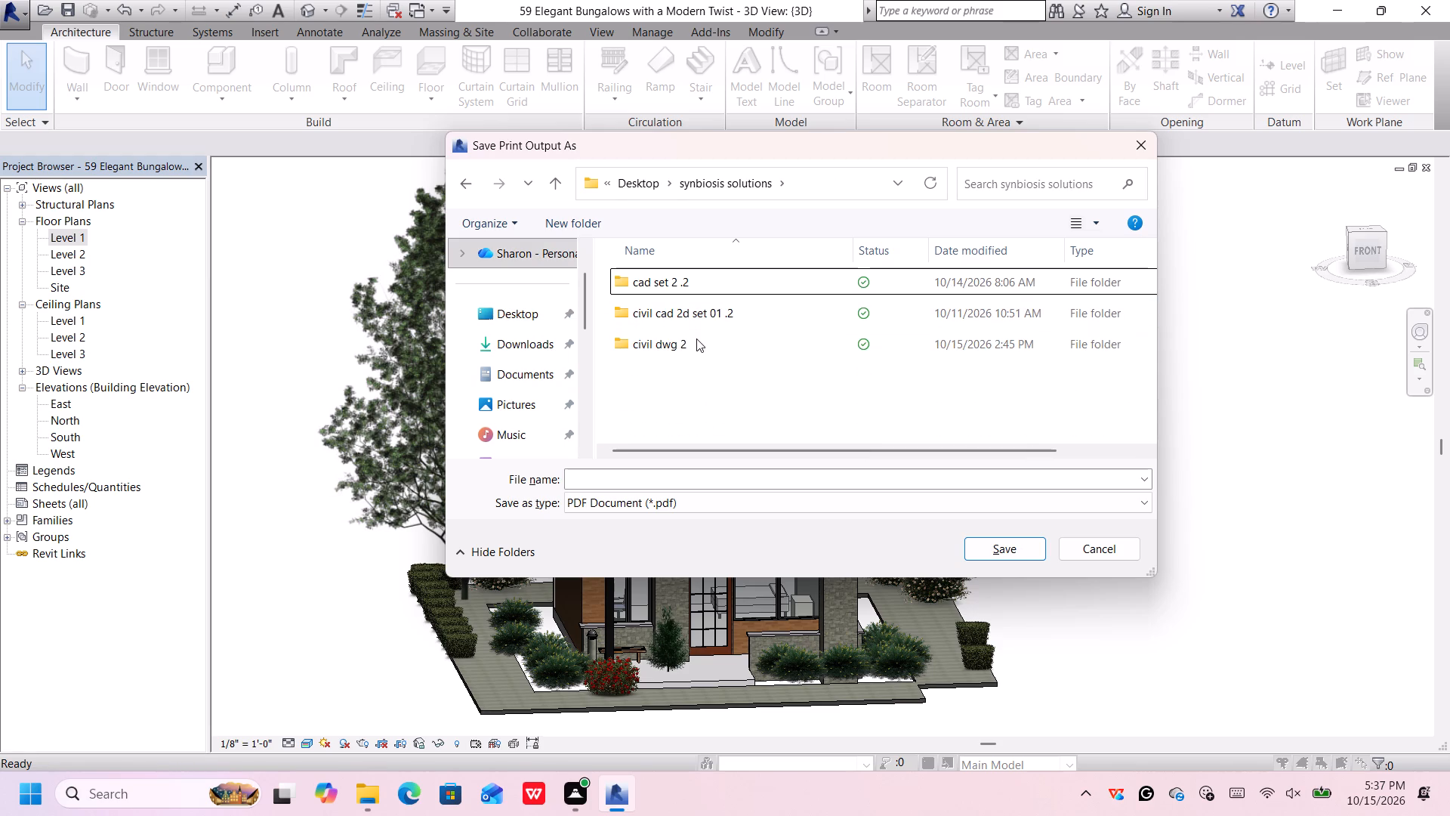
{"action": "double_click", "coordinate": [696, 341]}
{"action": "scroll", "coordinate": [697, 341], "scroll_direction": "down", "scroll_amount": 5}
{"action": "scroll", "coordinate": [697, 341], "scroll_direction": "up", "scroll_amount": 6}
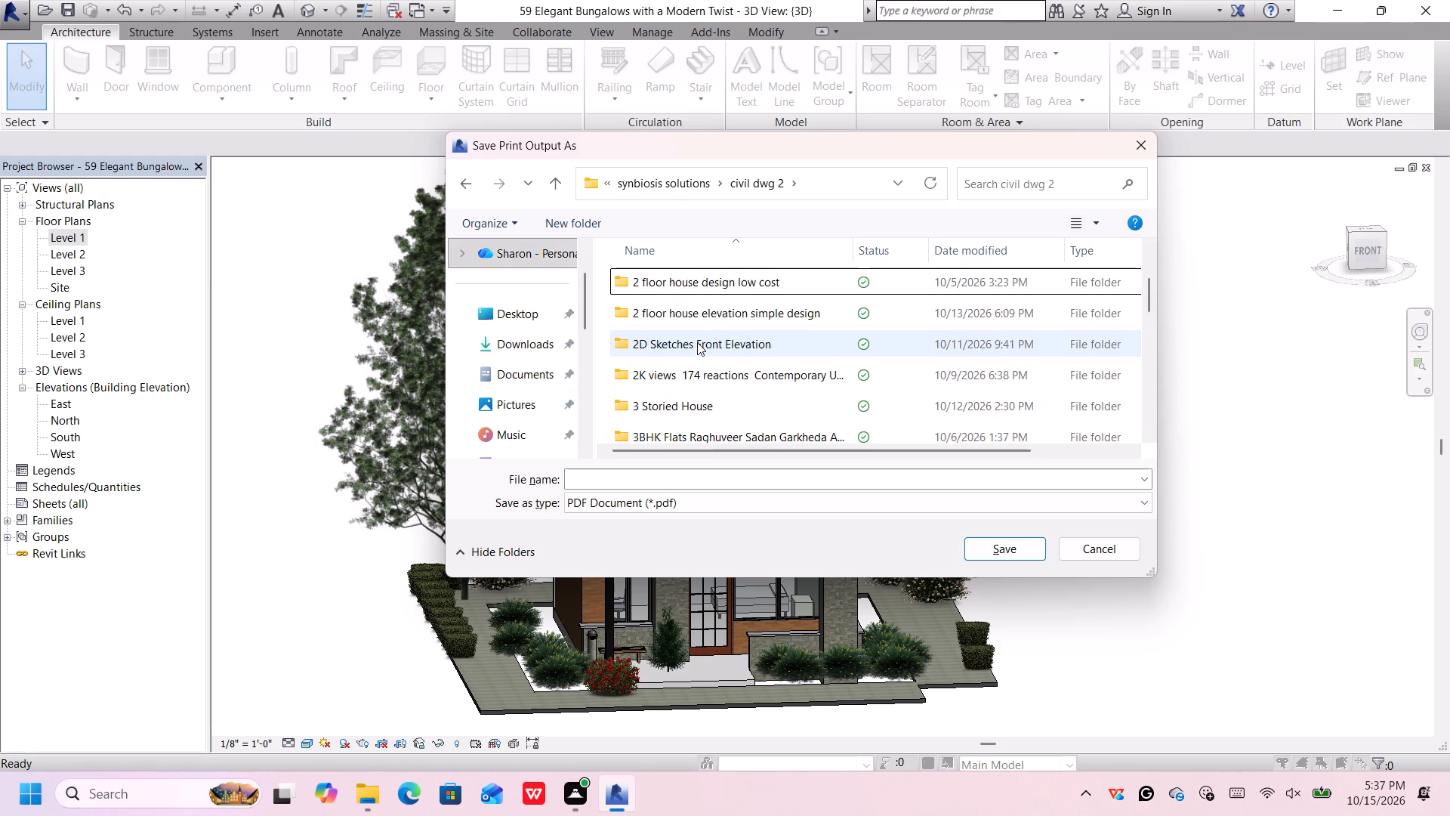
{"action": "scroll", "coordinate": [697, 342], "scroll_direction": "down", "scroll_amount": 6}
{"action": "double_click", "coordinate": [716, 308]}
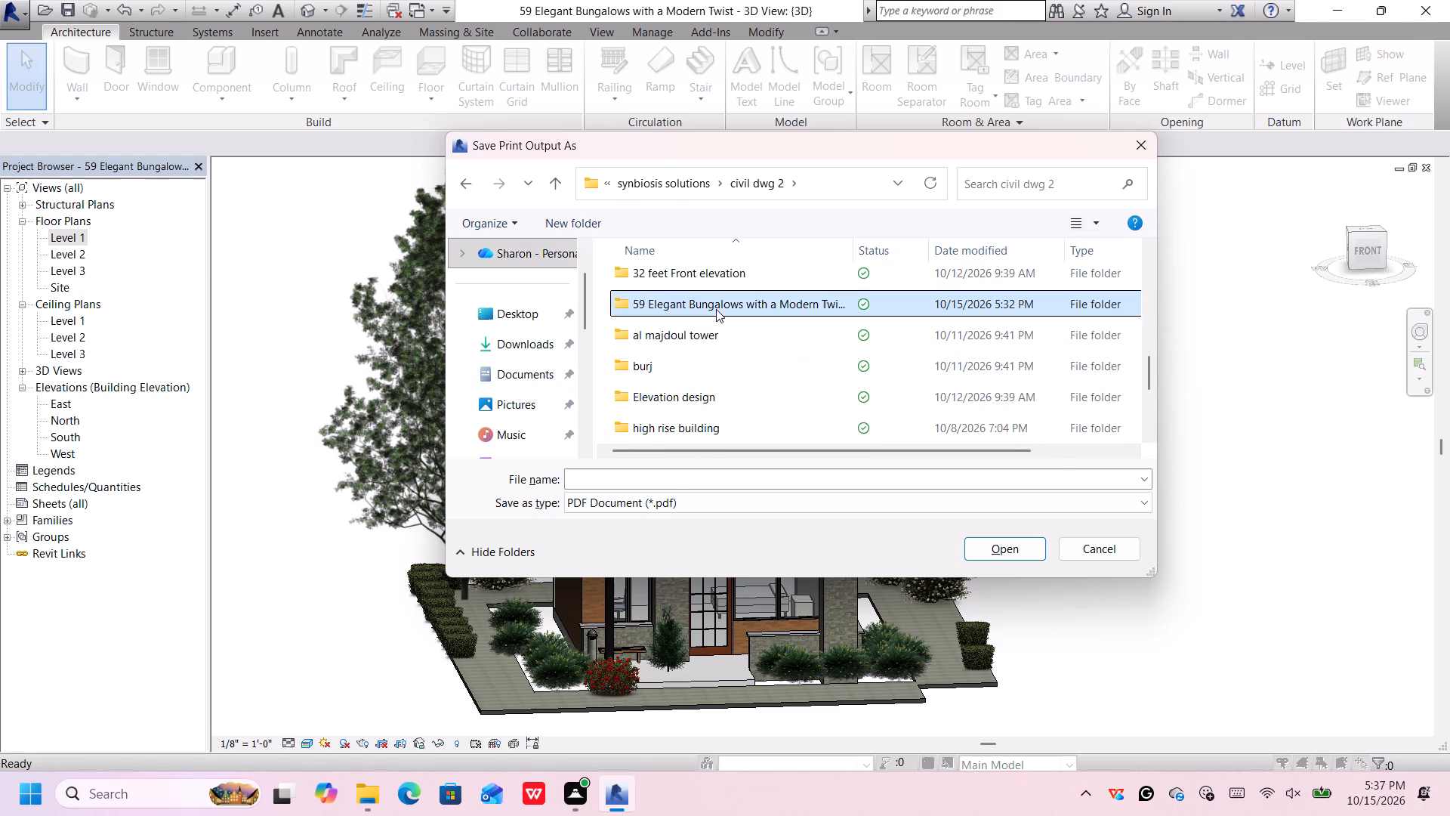
Name the PDF 59 Elegant Bungalows with a Modern Twist, without any number or rvt suffix, and save it.
{"action": "key", "text": "5"}
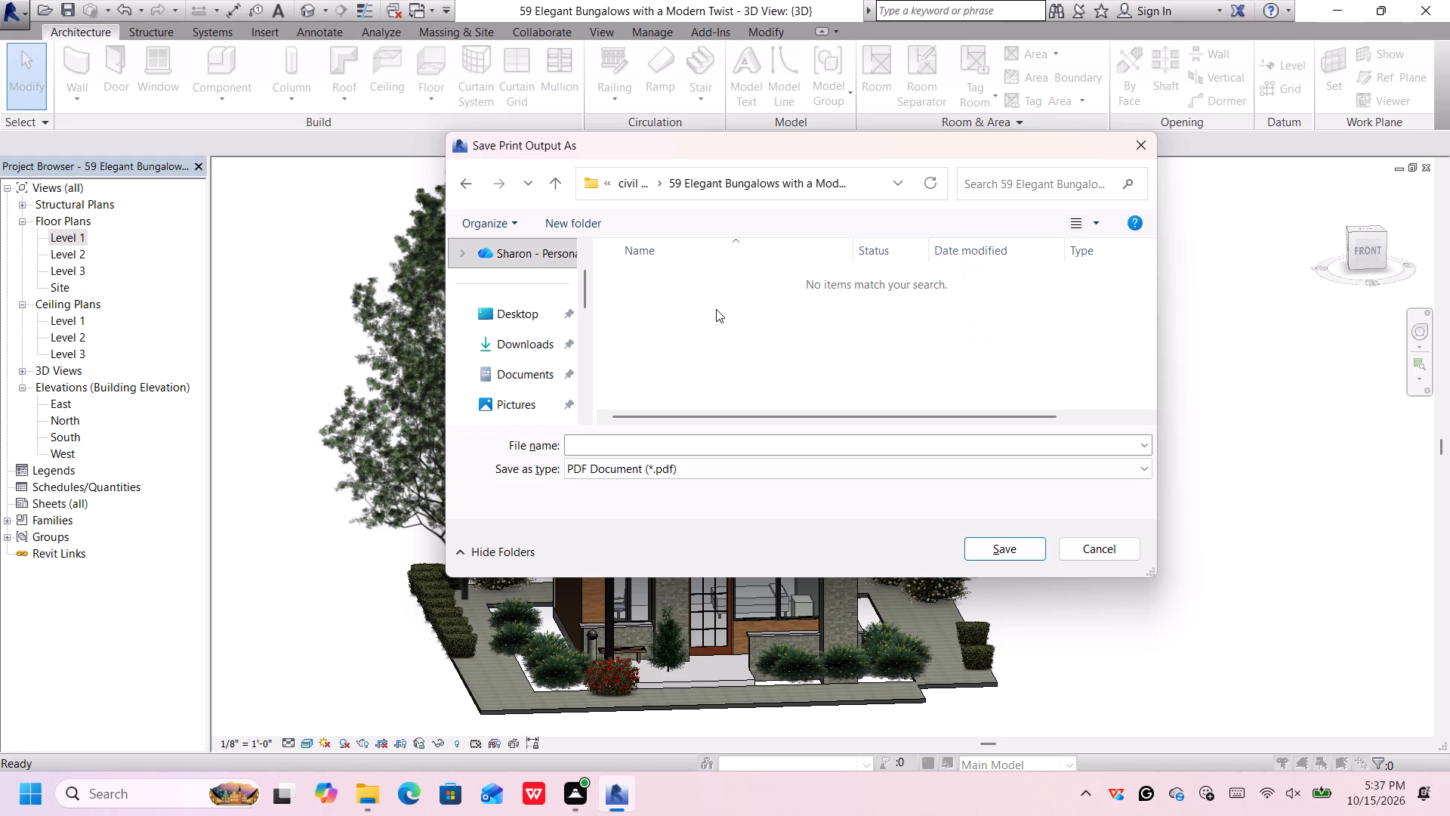
{"action": "left_click", "coordinate": [710, 446]}
{"action": "key", "text": "5"}
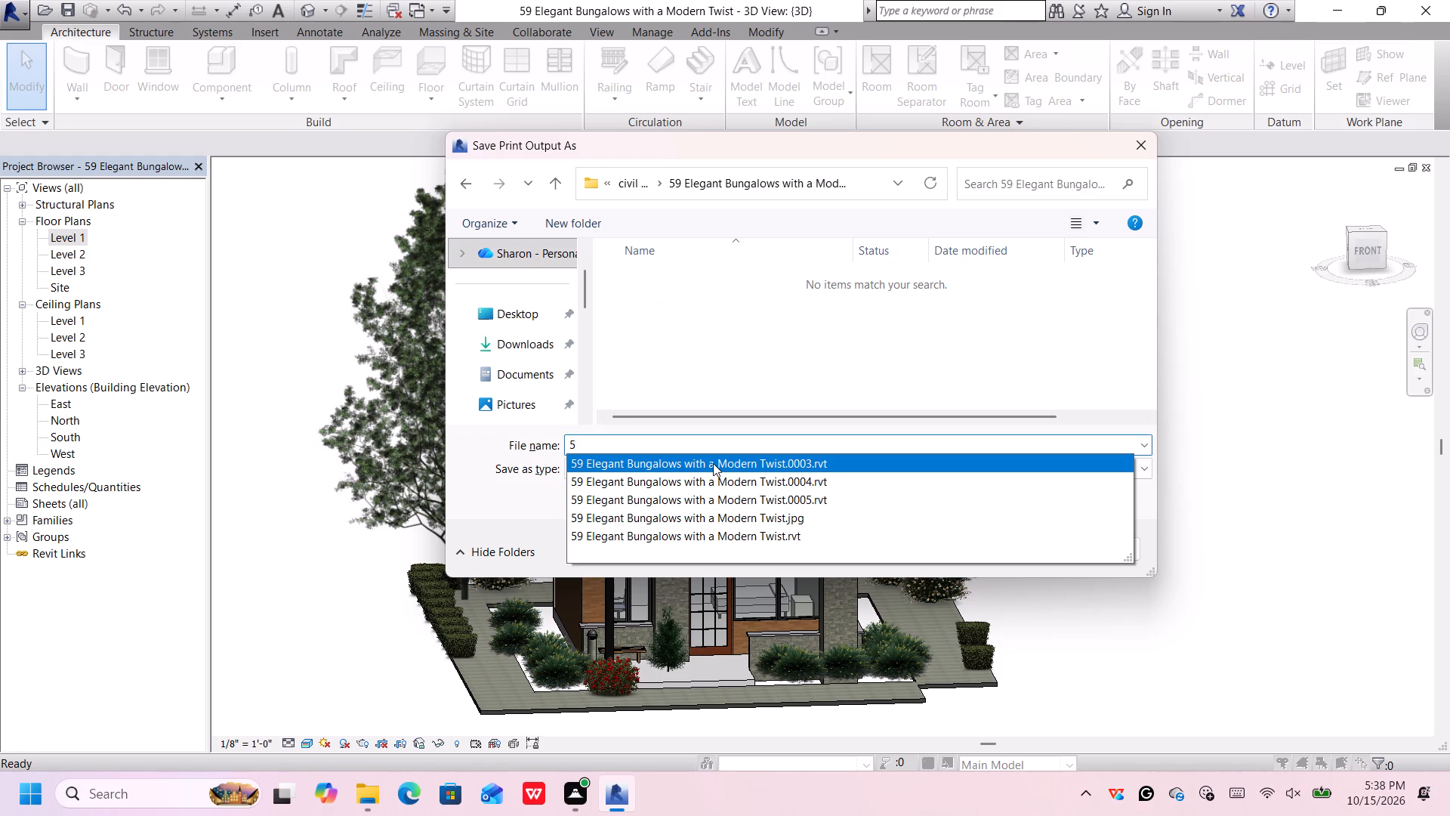
{"action": "double_click", "coordinate": [713, 463]}
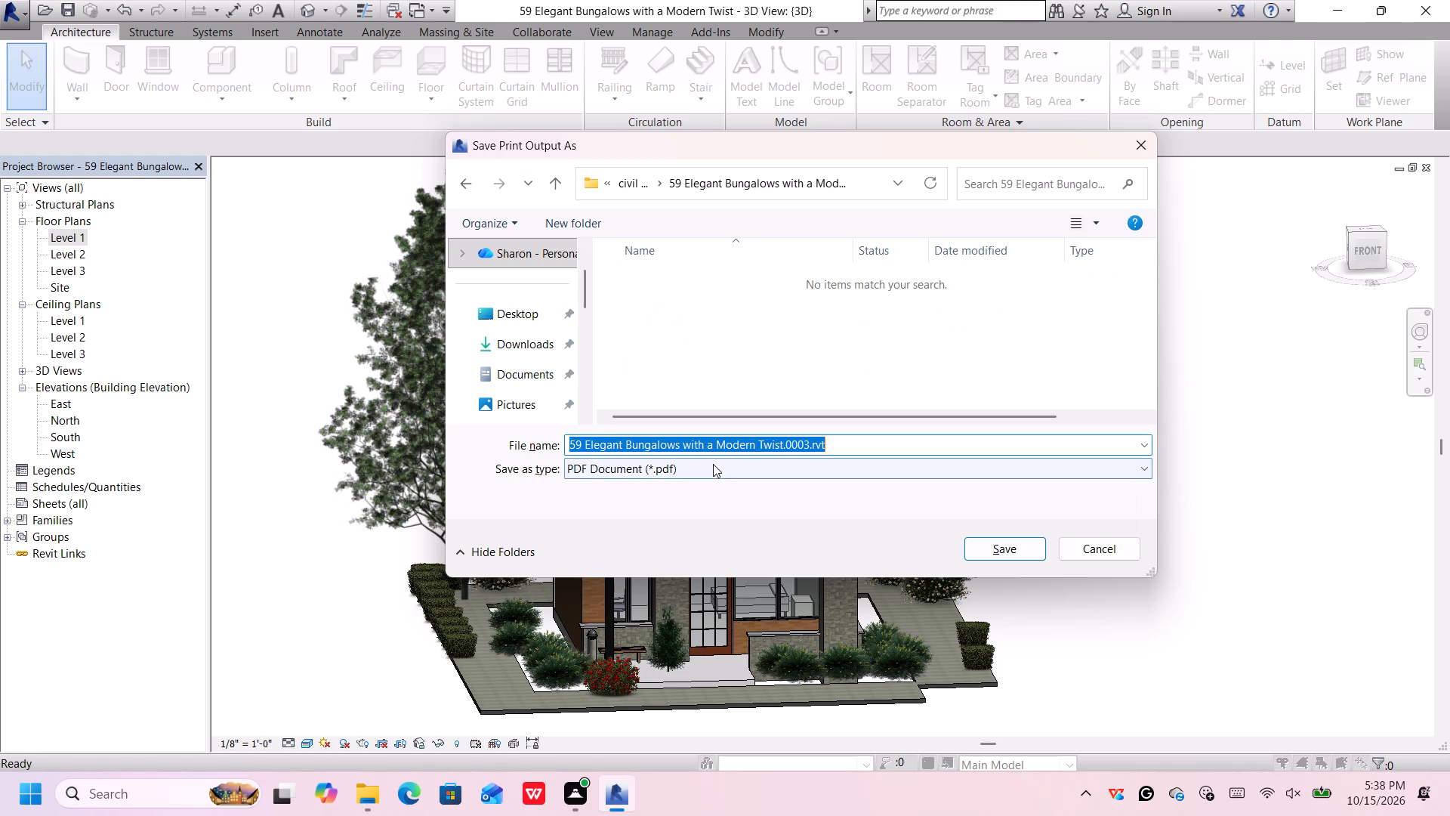
{"action": "left_click", "coordinate": [829, 445]}
{"action": "key", "text": "BackSpace"}
{"action": "key", "text": "BackSpace"}
{"action": "key", "text": "BackSpace"}
{"action": "key", "text": "BackSpace"}
{"action": "key", "text": "BackSpace"}
{"action": "key", "text": "BackSpace"}
{"action": "key", "text": "BackSpace"}
{"action": "key", "text": "BackSpace"}
{"action": "key", "text": "BackSpace"}
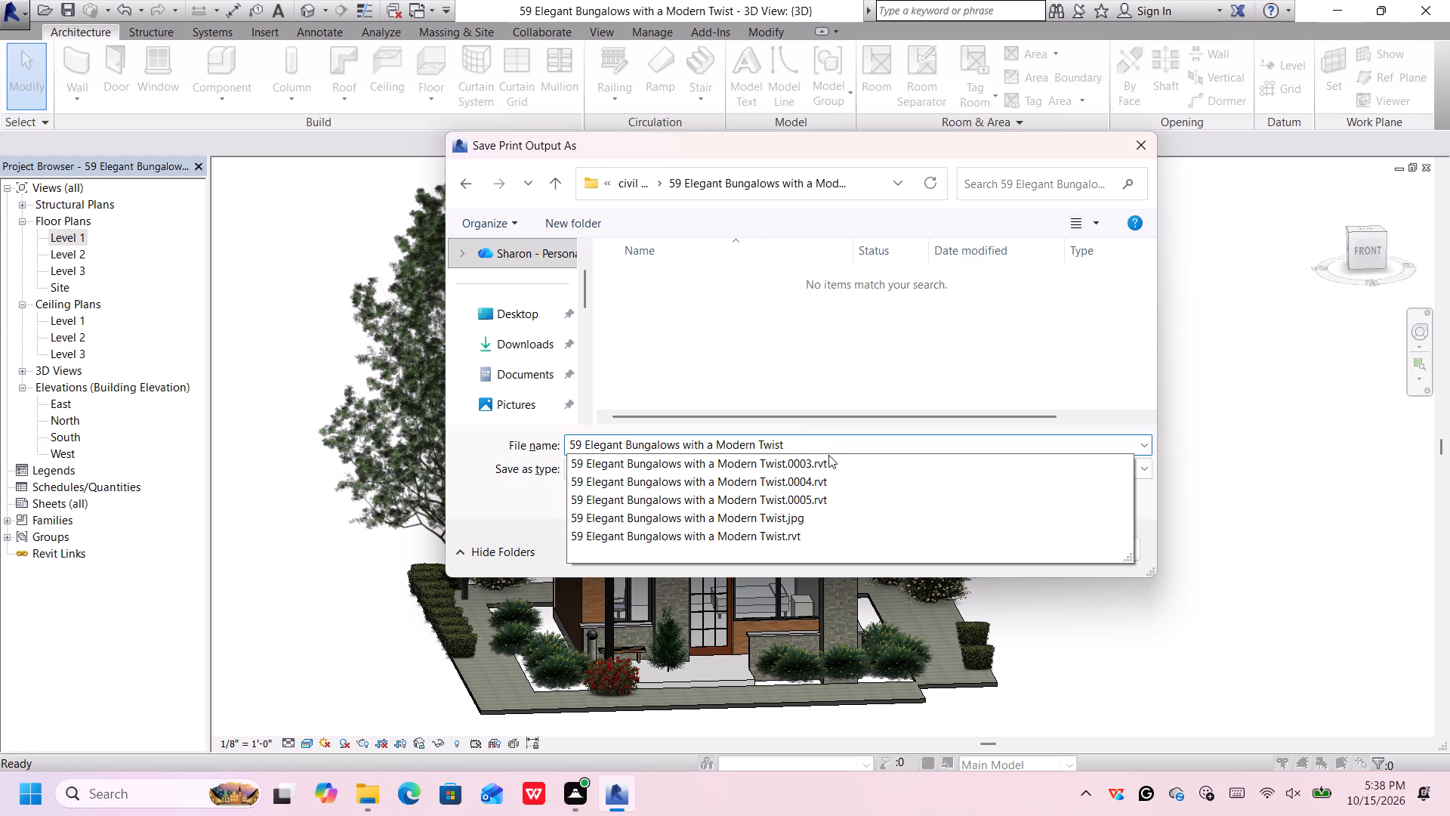
{"action": "left_click", "coordinate": [890, 381]}
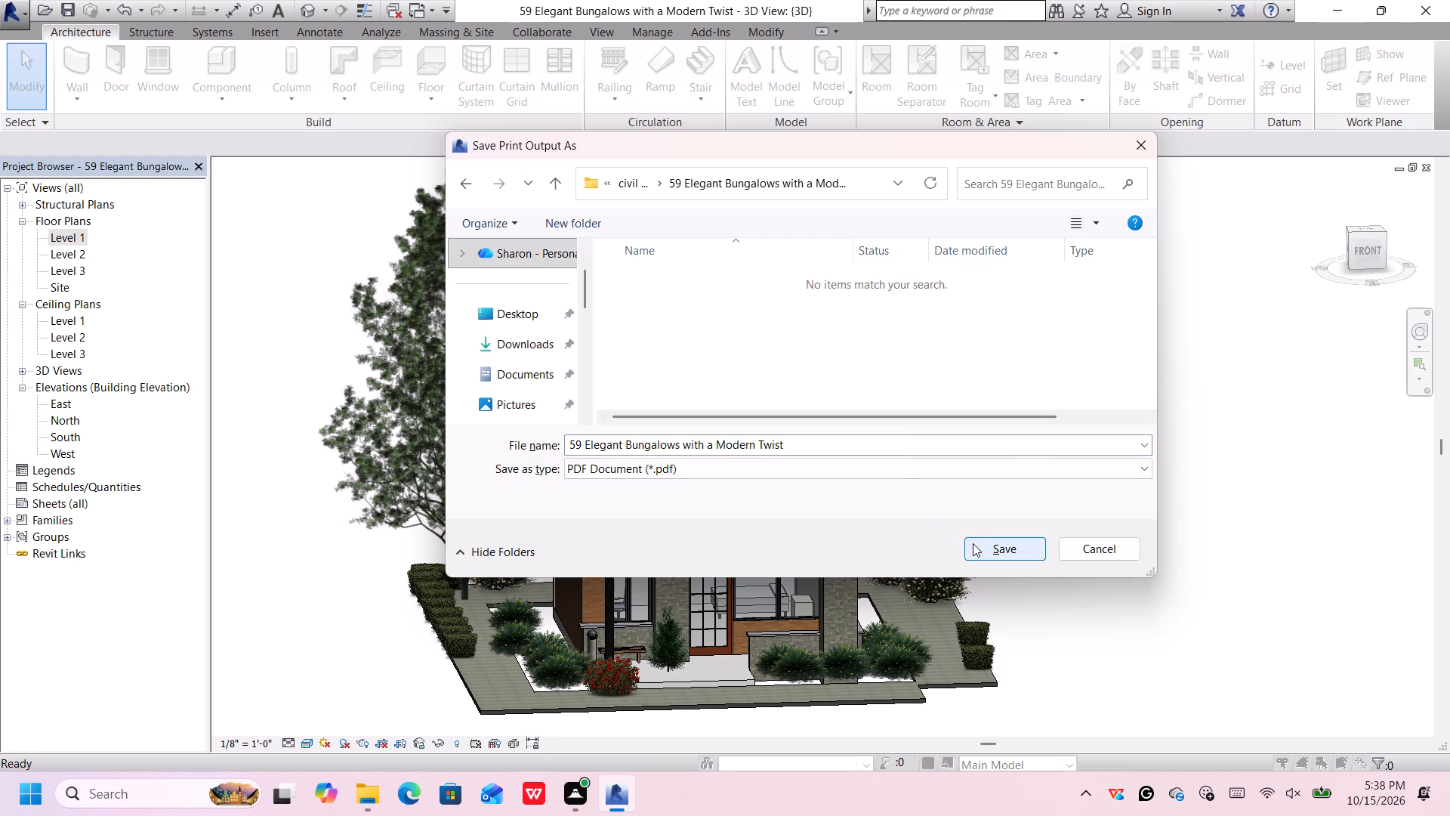
{"action": "left_click", "coordinate": [973, 543]}
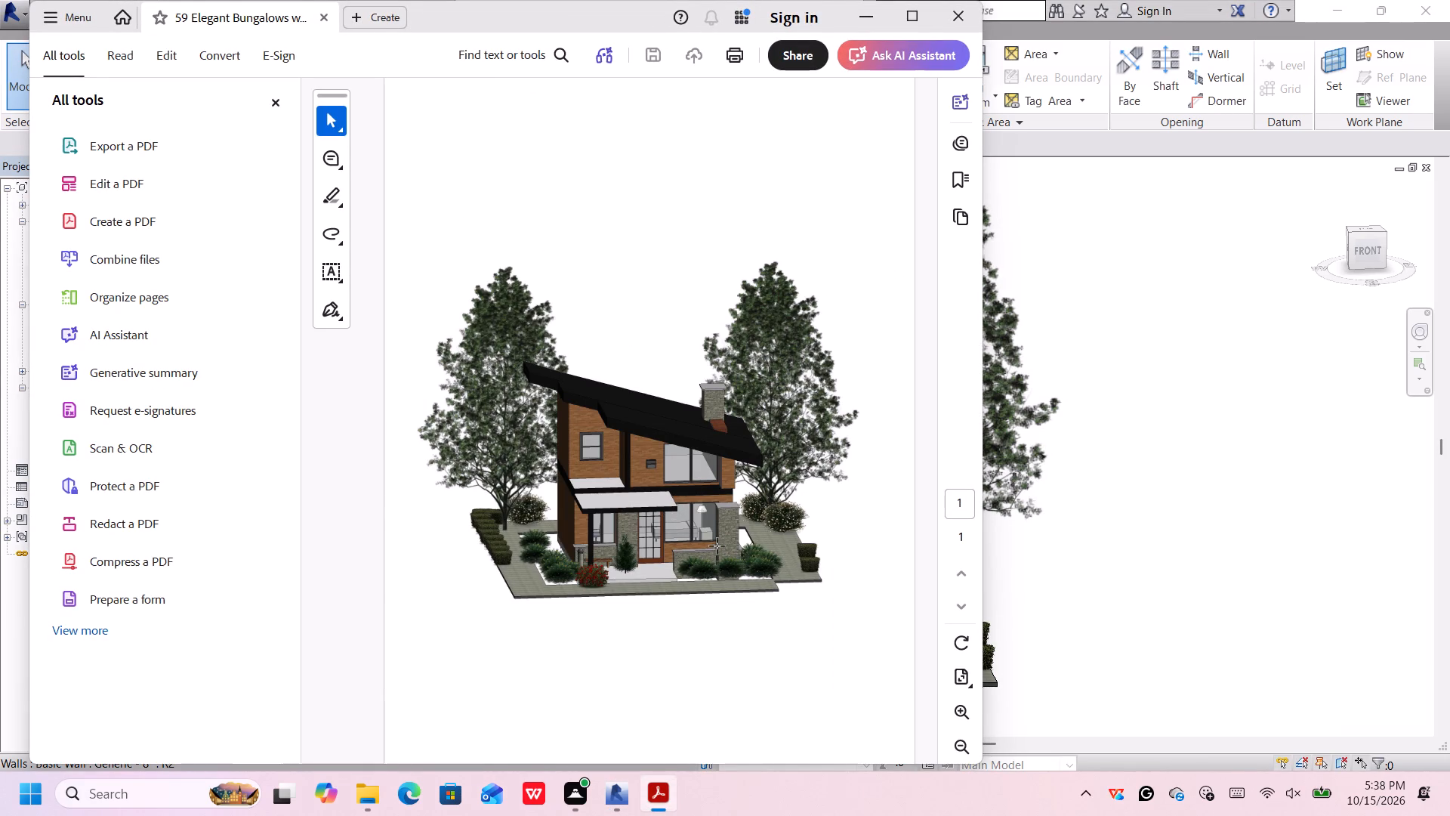
Check the printed bungalow page in Adobe Acrobat and close the PDF to return to Revit.
{"action": "scroll", "coordinate": [598, 490], "scroll_direction": "up", "scroll_amount": 3}
{"action": "scroll", "coordinate": [614, 500], "scroll_direction": "down", "scroll_amount": 1}
{"action": "scroll", "coordinate": [615, 500], "scroll_direction": "up", "scroll_amount": 2}
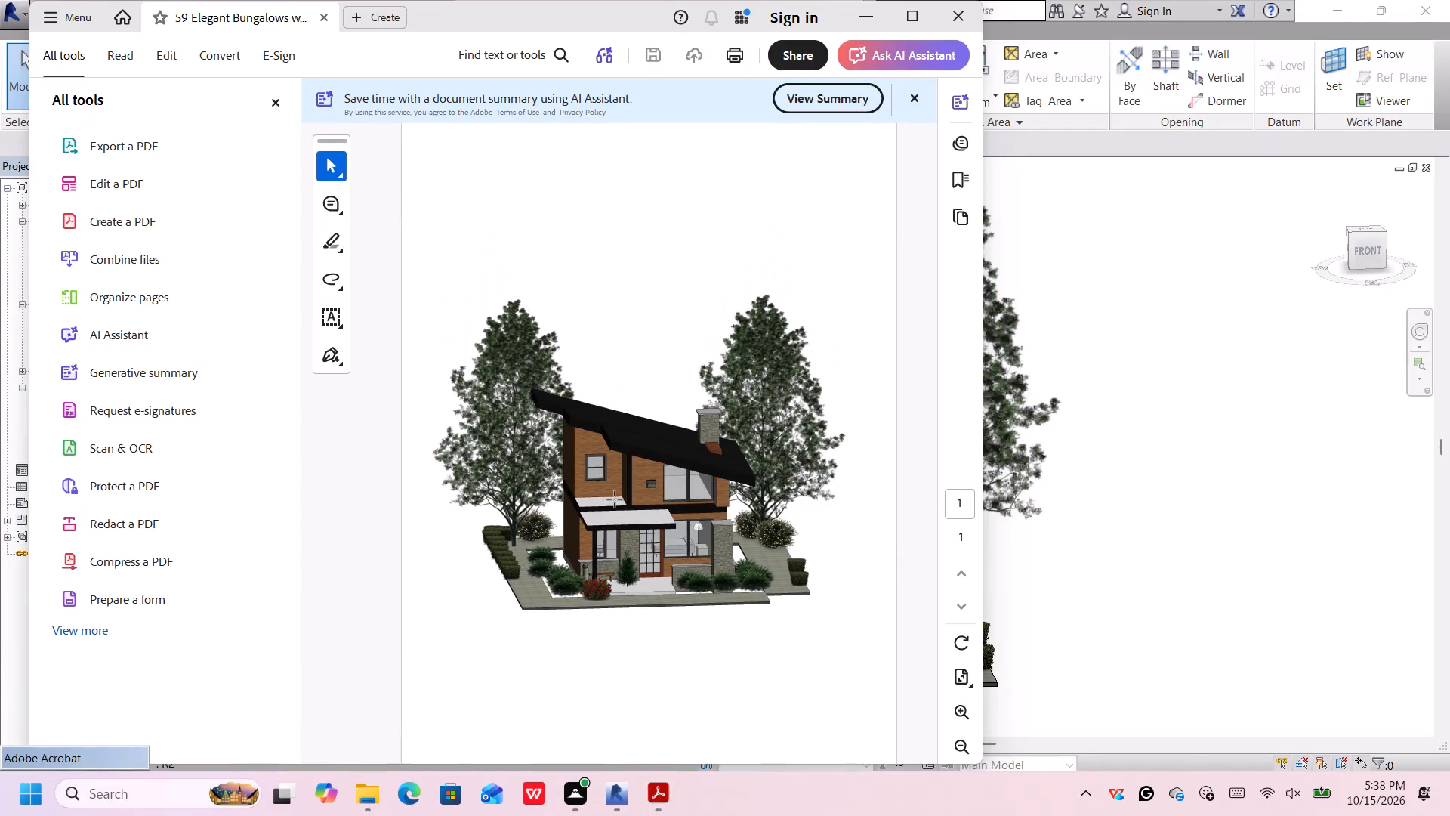
{"action": "scroll", "coordinate": [615, 500], "scroll_direction": "up", "scroll_amount": 3}
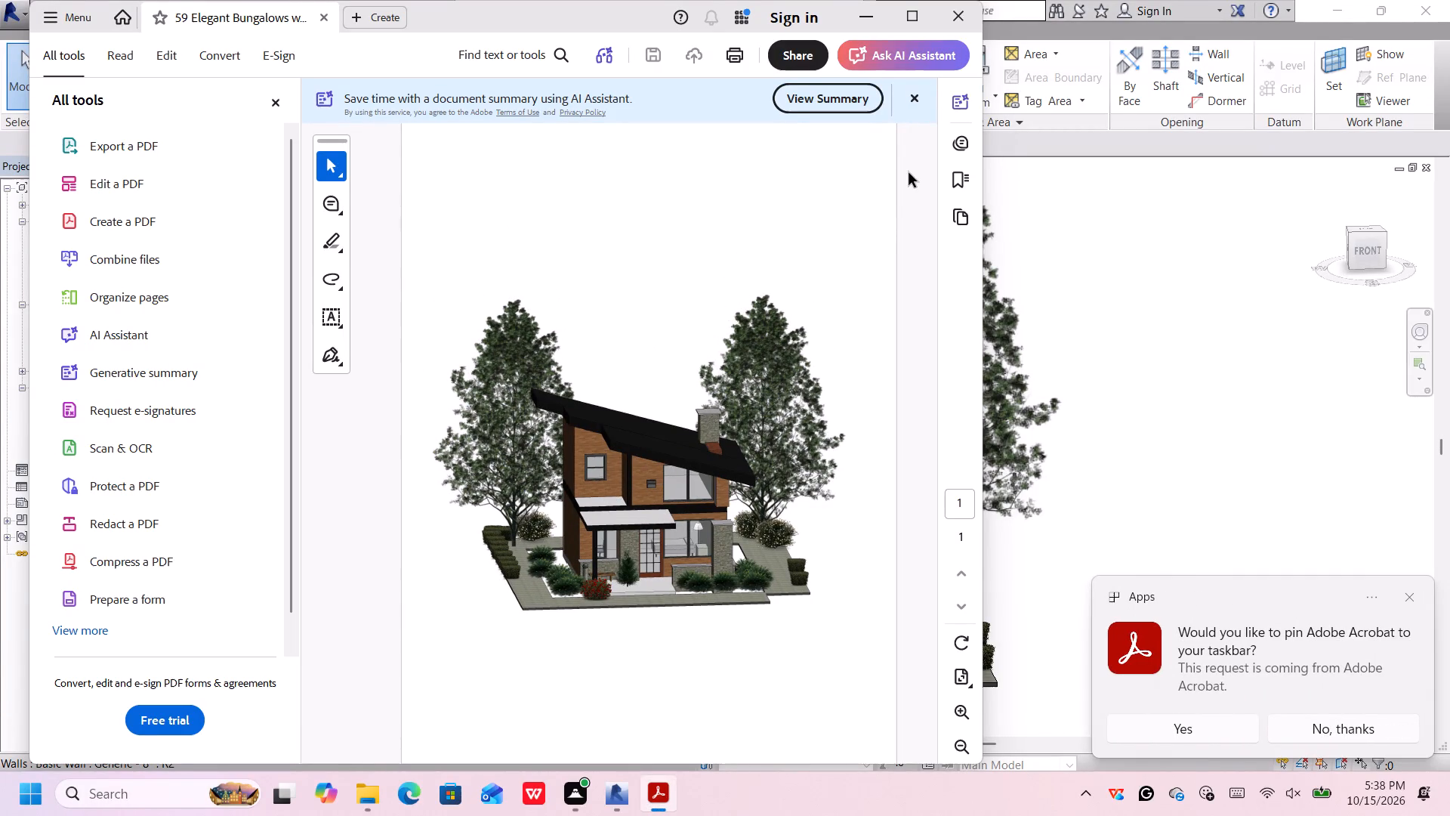
{"action": "left_click", "coordinate": [957, 19]}
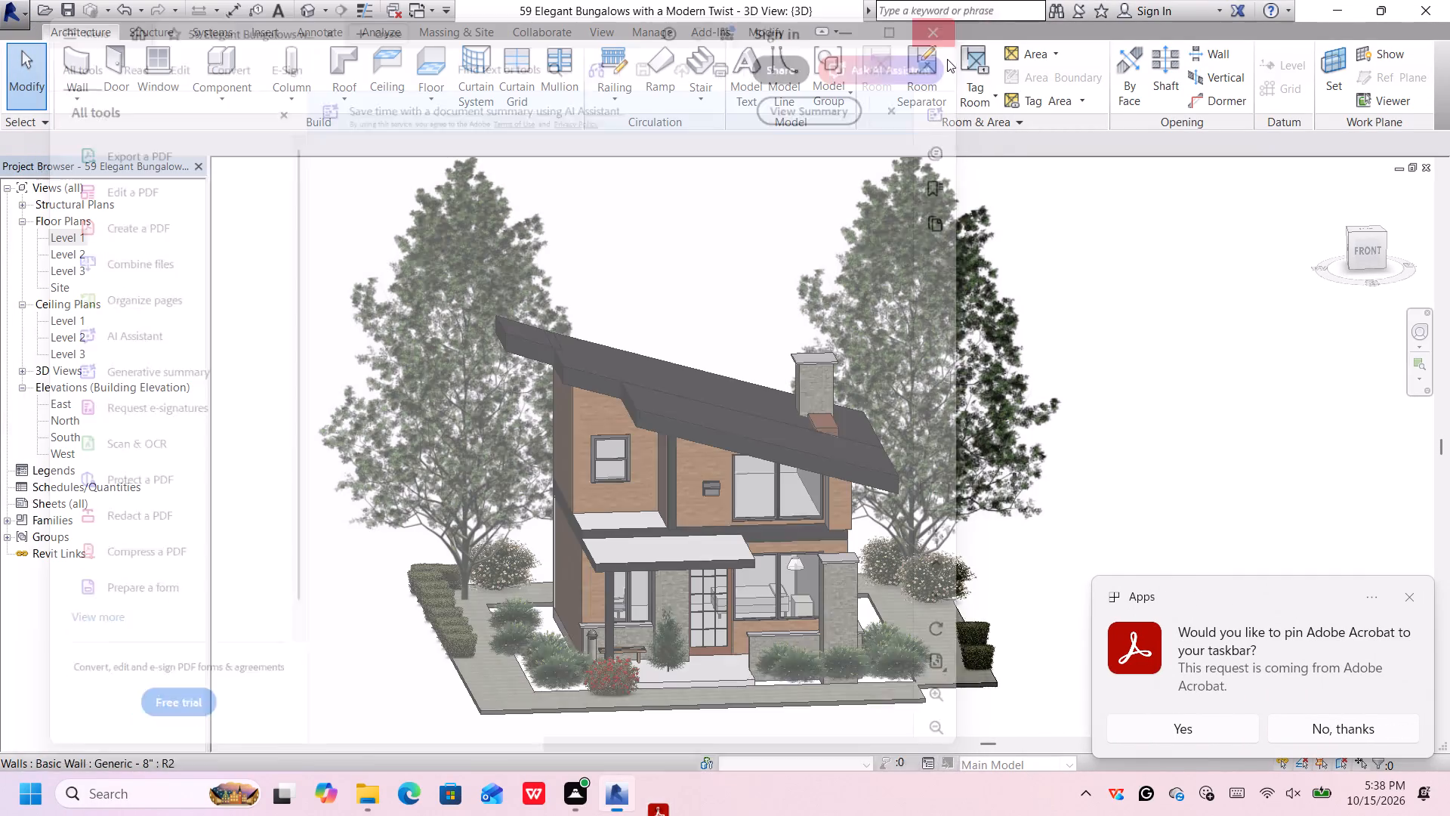